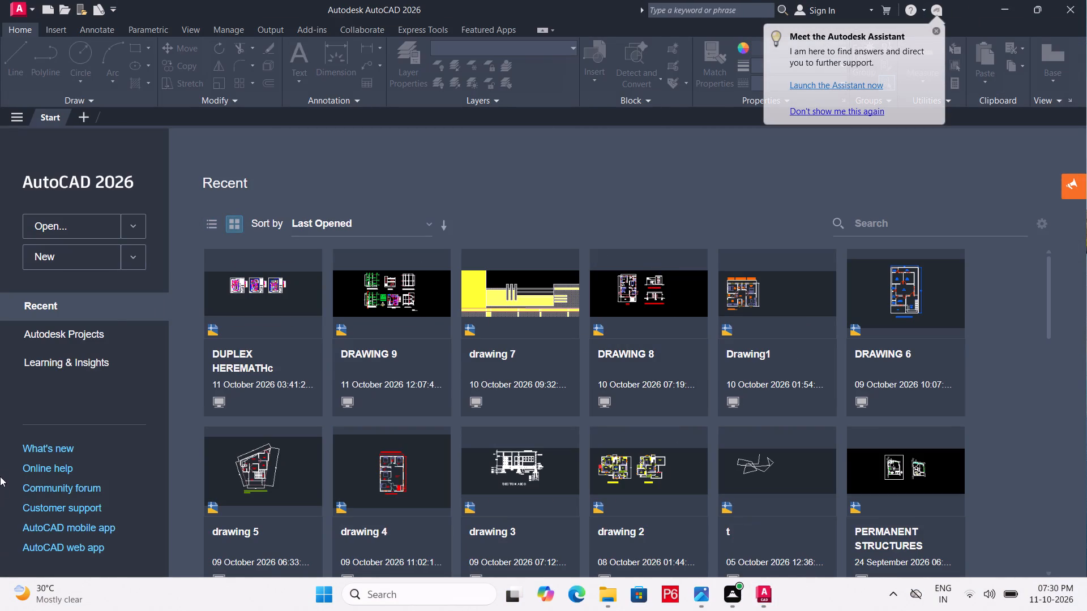
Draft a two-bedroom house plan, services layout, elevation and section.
Start a new drawing.
{"action": "left_click", "coordinate": [102, 259]}
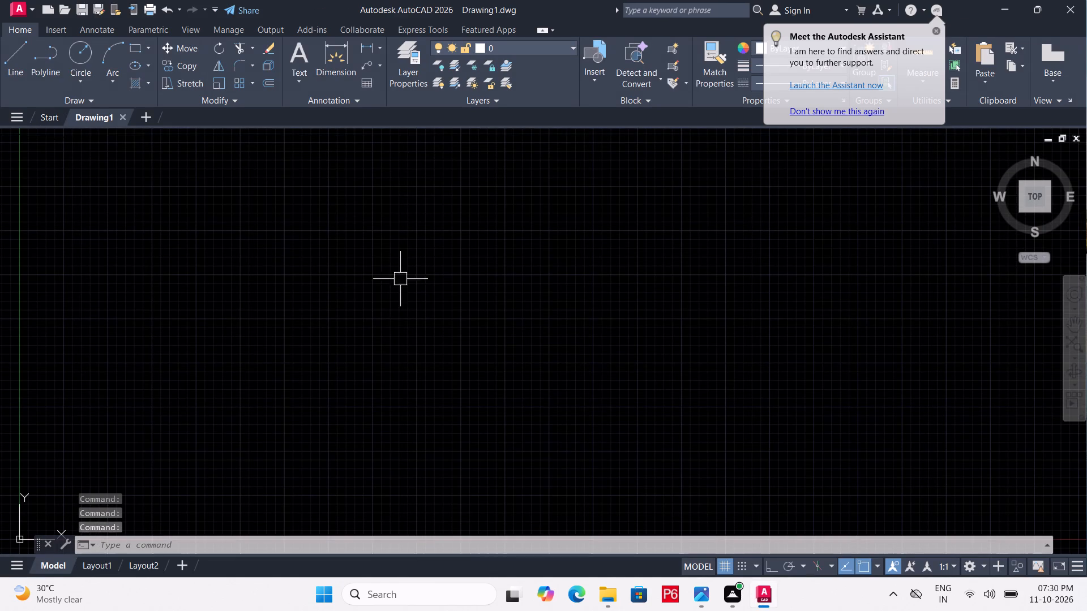
Set the drawing's length units to Engineering with a precision of 0'-0.0".
{"action": "type", "text": "UN"}
{"action": "key", "text": "Return"}
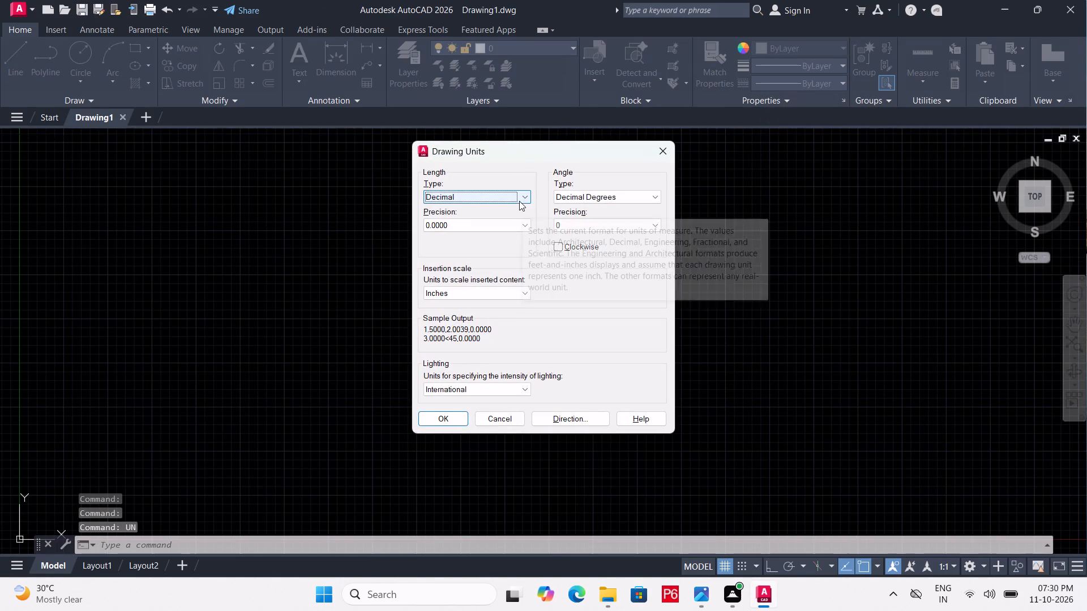
{"action": "left_click", "coordinate": [519, 201]}
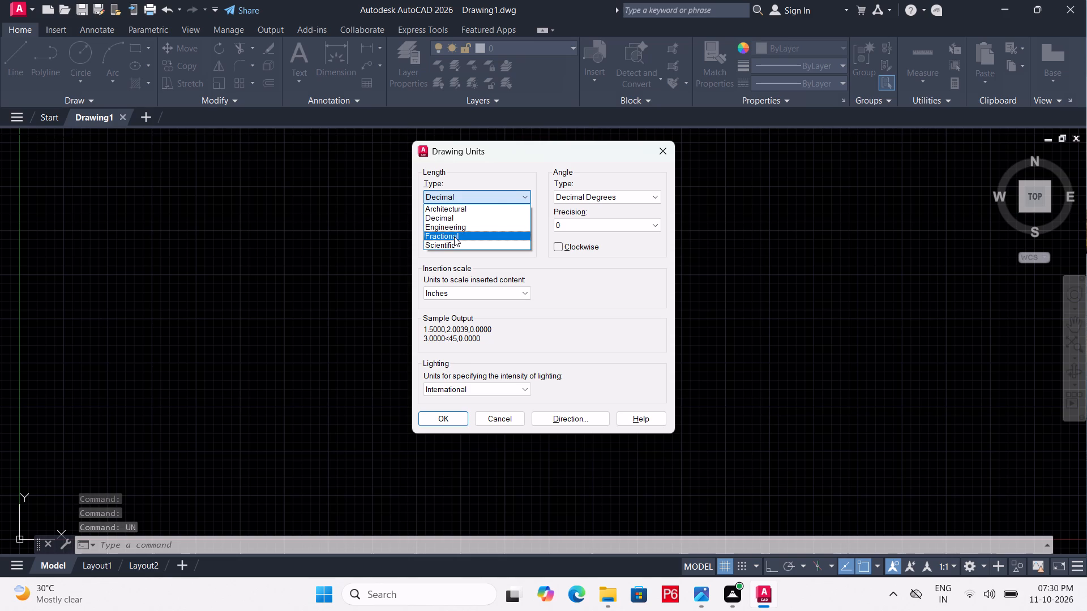
{"action": "left_click", "coordinate": [464, 226]}
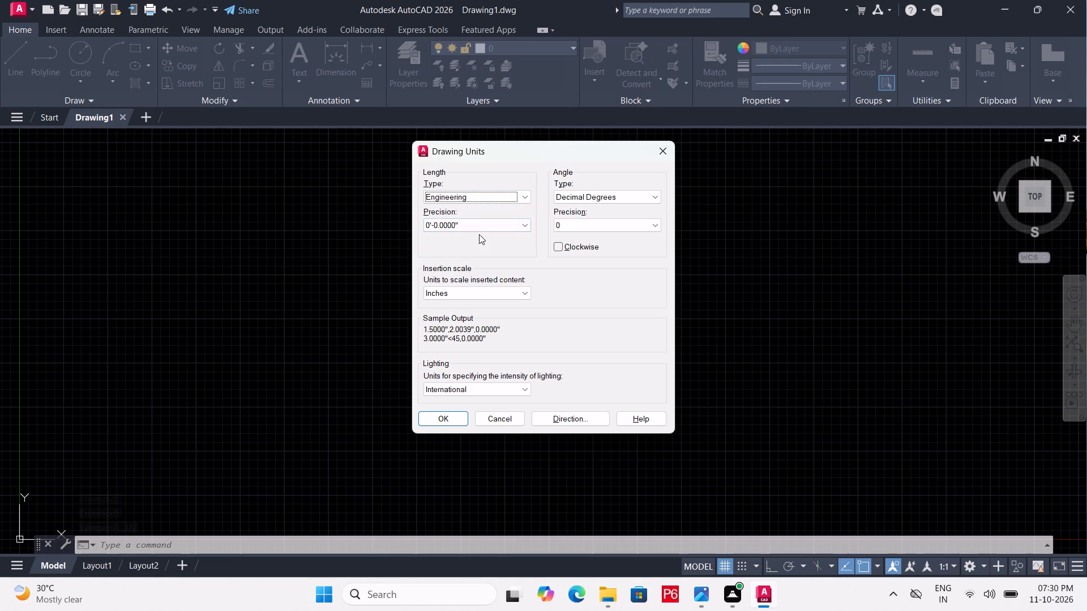
{"action": "left_click", "coordinate": [483, 226]}
{"action": "left_click", "coordinate": [457, 243]}
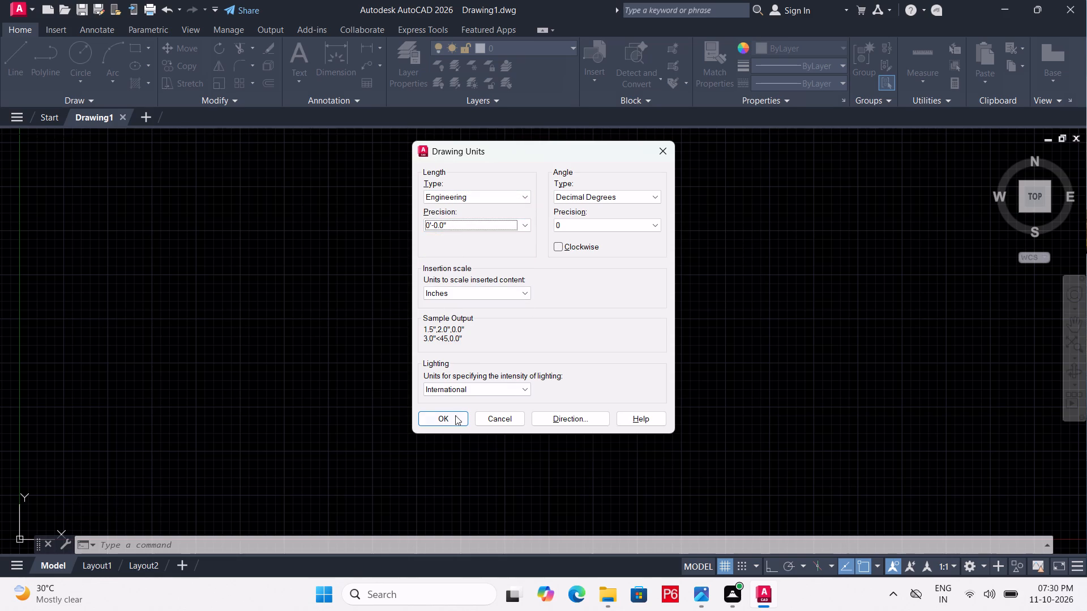
{"action": "left_click", "coordinate": [454, 425]}
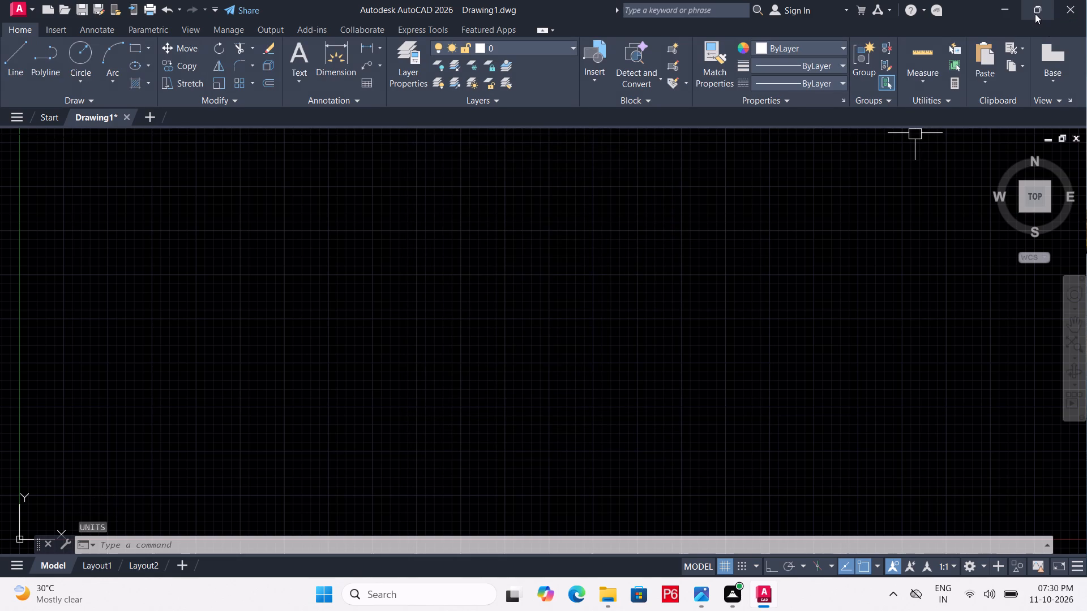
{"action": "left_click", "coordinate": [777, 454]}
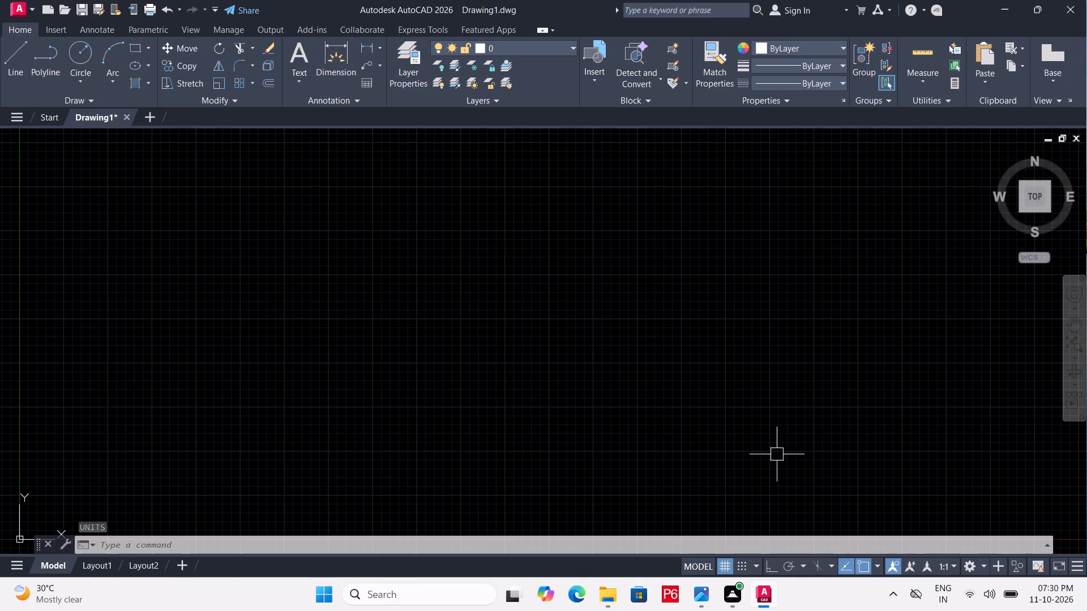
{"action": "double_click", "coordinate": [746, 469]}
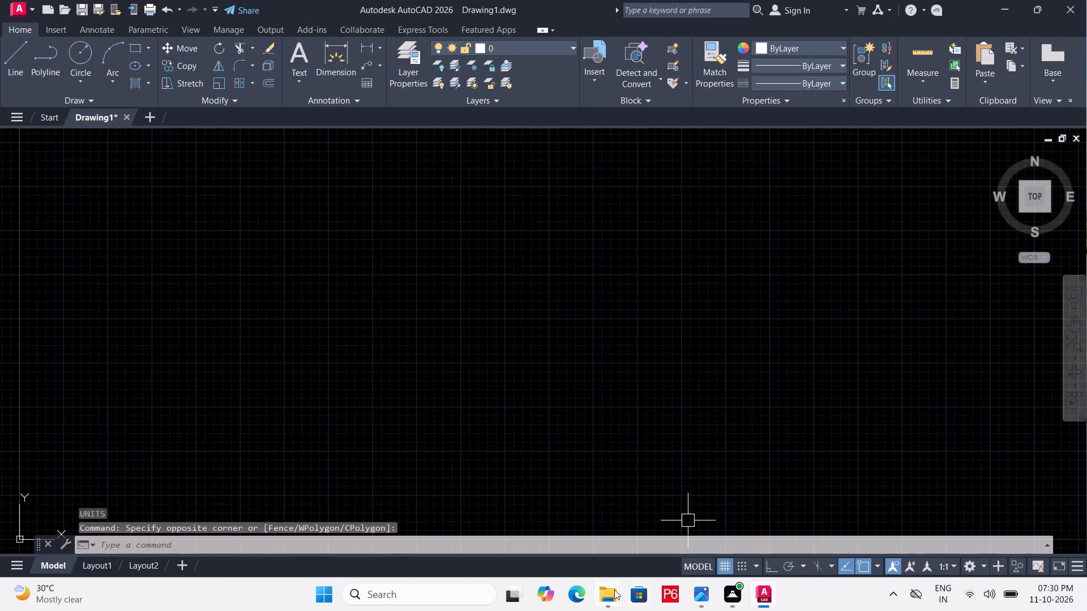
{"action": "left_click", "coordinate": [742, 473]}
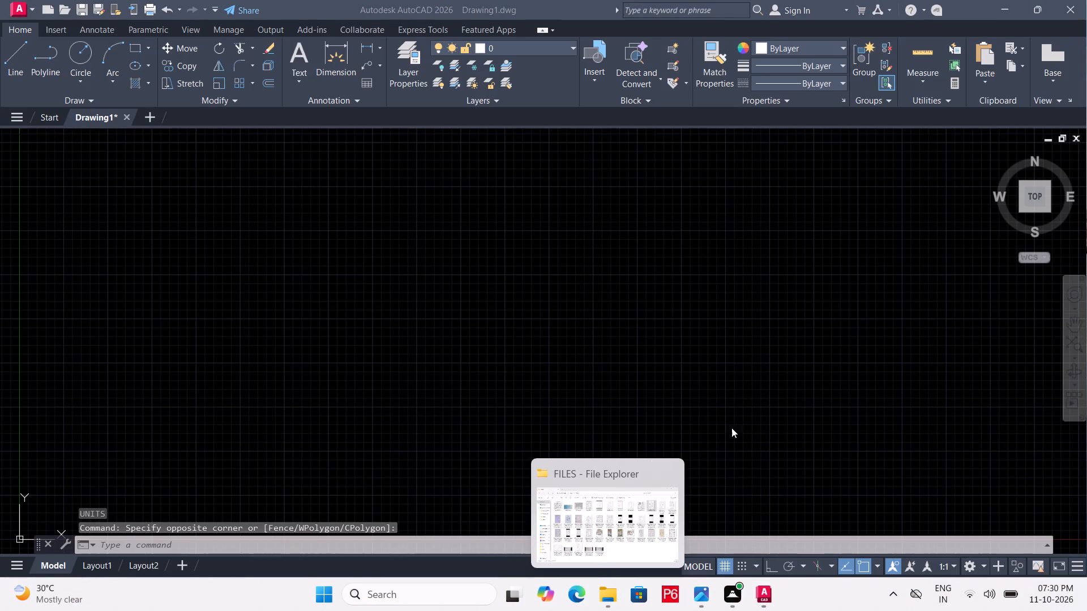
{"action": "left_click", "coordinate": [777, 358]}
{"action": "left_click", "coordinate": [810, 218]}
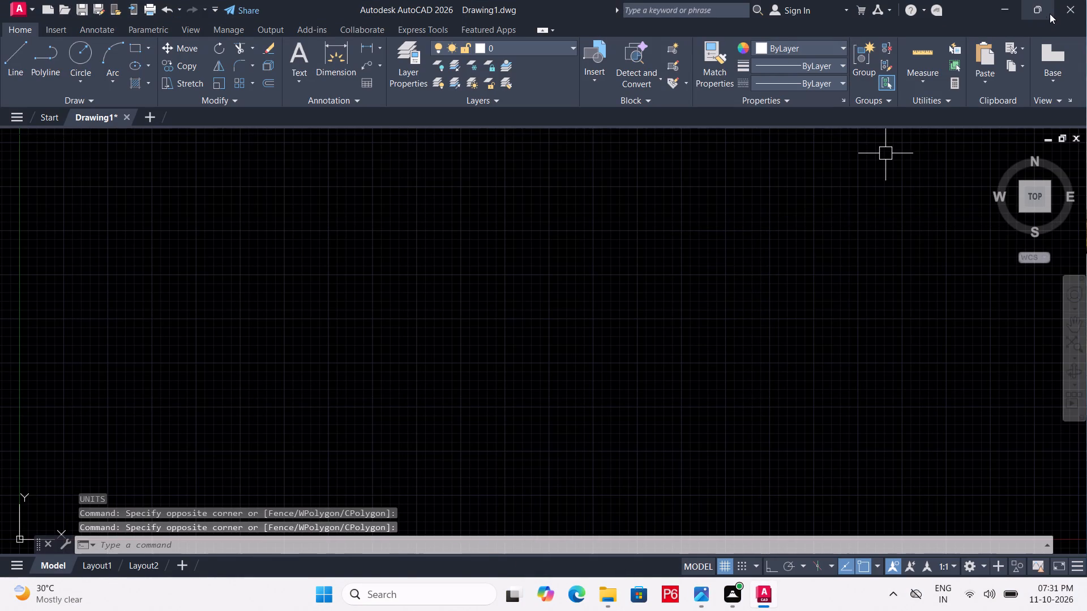
Arrange the drawing window side by side with the DRAWING 10 floor plan image.
{"action": "left_click", "coordinate": [983, 54]}
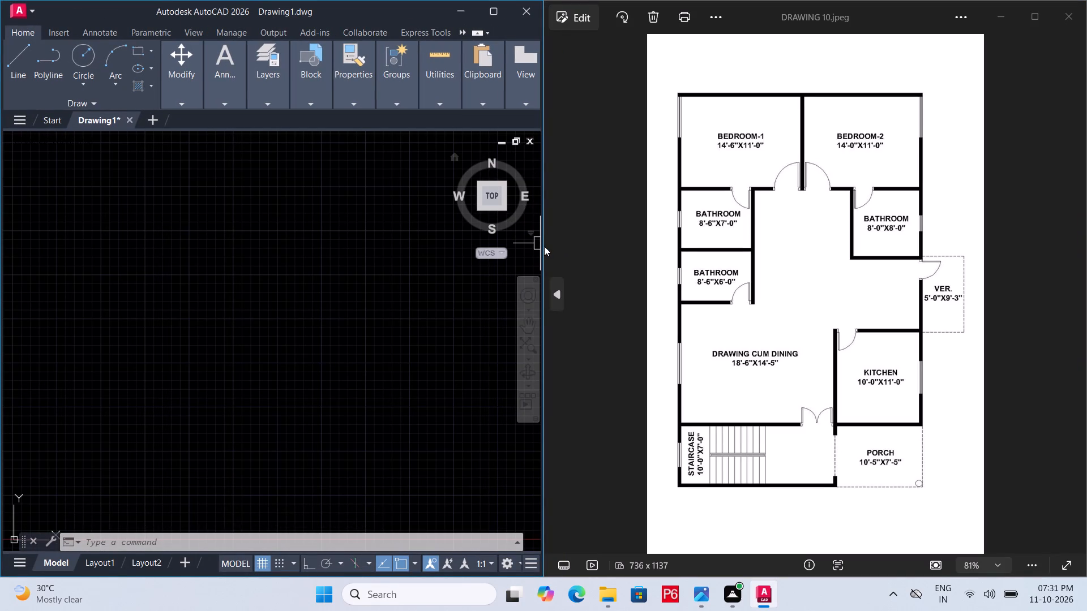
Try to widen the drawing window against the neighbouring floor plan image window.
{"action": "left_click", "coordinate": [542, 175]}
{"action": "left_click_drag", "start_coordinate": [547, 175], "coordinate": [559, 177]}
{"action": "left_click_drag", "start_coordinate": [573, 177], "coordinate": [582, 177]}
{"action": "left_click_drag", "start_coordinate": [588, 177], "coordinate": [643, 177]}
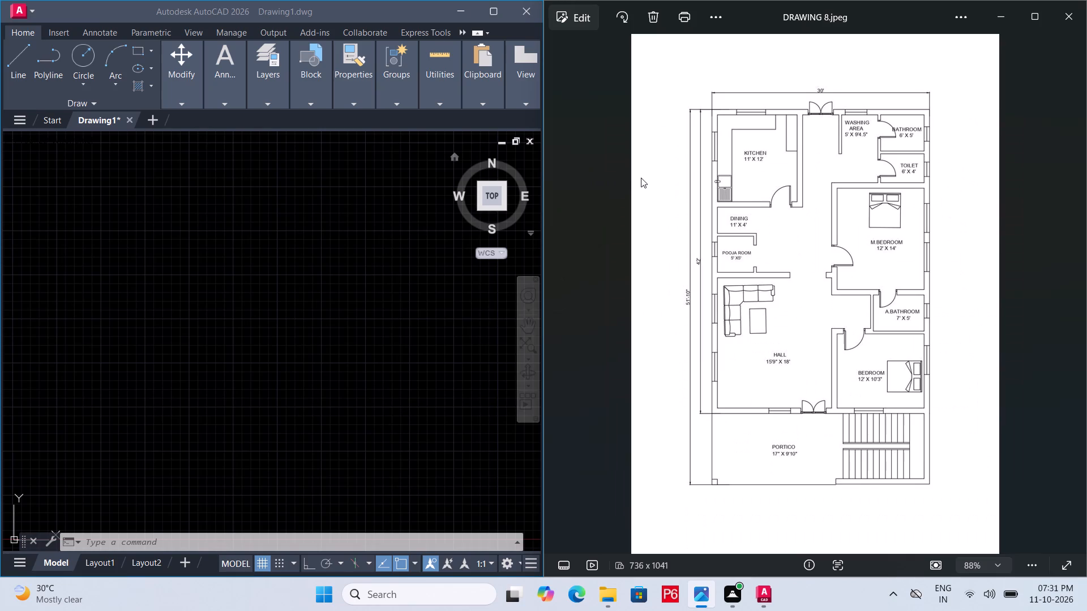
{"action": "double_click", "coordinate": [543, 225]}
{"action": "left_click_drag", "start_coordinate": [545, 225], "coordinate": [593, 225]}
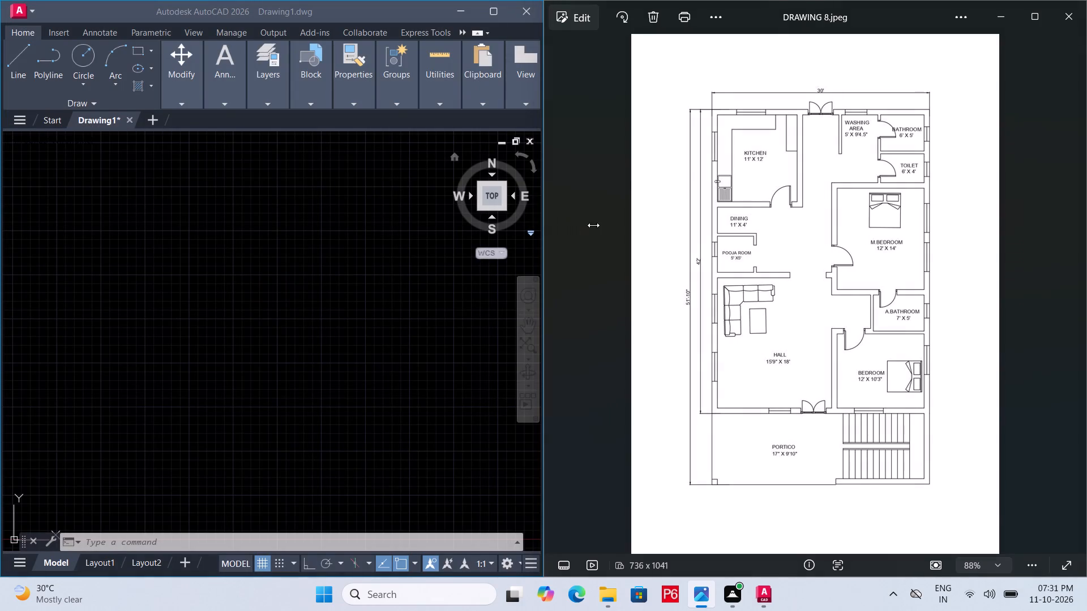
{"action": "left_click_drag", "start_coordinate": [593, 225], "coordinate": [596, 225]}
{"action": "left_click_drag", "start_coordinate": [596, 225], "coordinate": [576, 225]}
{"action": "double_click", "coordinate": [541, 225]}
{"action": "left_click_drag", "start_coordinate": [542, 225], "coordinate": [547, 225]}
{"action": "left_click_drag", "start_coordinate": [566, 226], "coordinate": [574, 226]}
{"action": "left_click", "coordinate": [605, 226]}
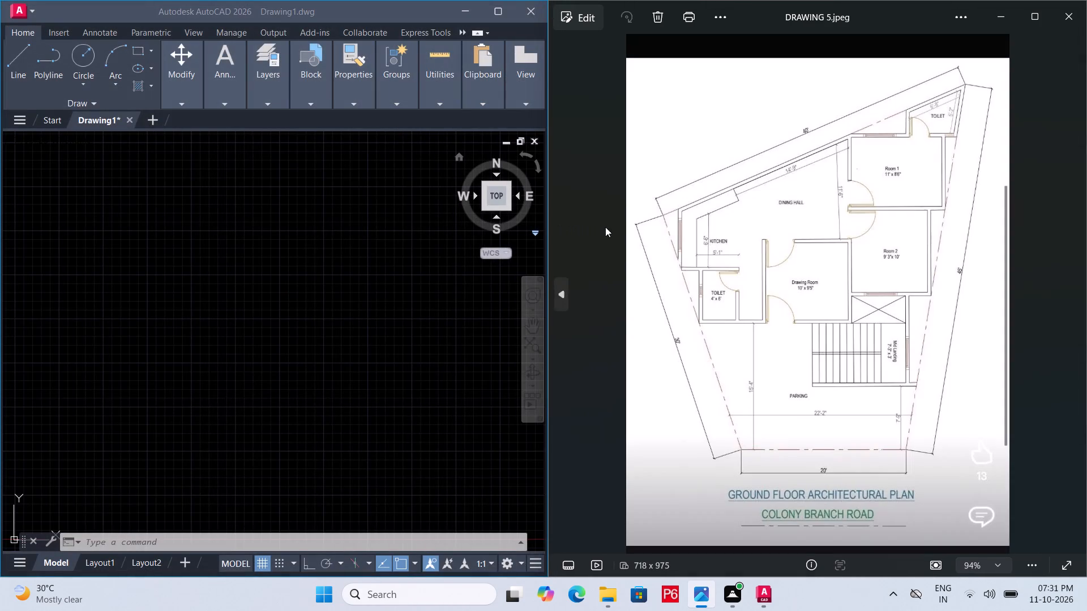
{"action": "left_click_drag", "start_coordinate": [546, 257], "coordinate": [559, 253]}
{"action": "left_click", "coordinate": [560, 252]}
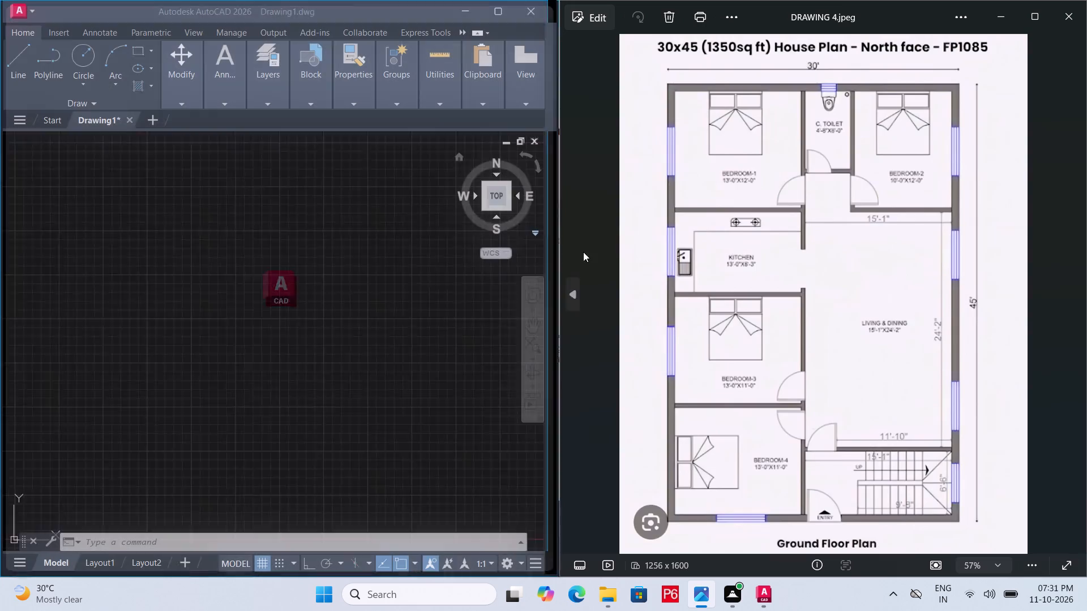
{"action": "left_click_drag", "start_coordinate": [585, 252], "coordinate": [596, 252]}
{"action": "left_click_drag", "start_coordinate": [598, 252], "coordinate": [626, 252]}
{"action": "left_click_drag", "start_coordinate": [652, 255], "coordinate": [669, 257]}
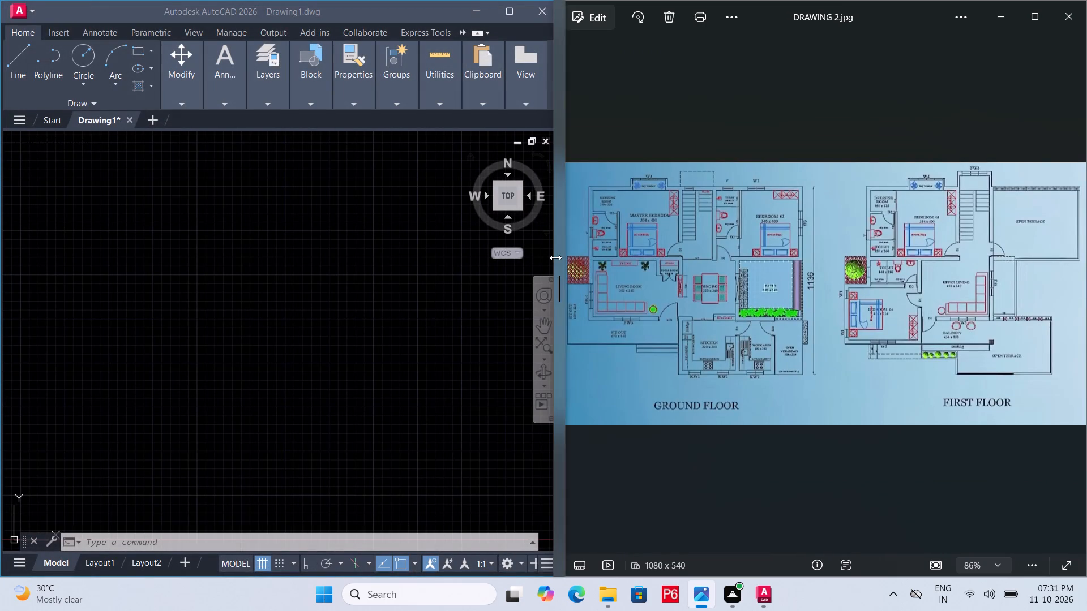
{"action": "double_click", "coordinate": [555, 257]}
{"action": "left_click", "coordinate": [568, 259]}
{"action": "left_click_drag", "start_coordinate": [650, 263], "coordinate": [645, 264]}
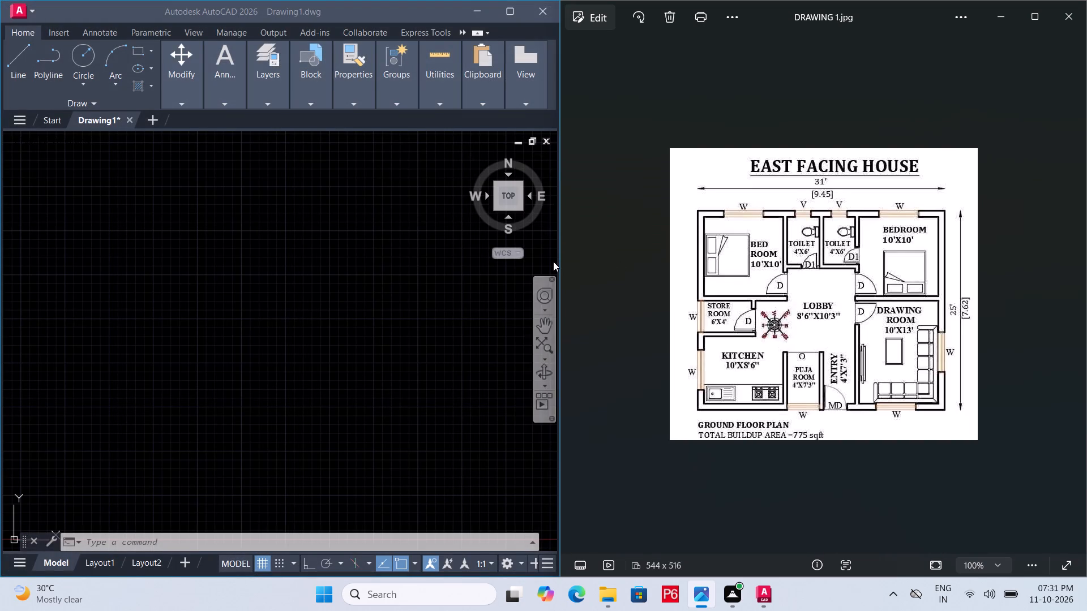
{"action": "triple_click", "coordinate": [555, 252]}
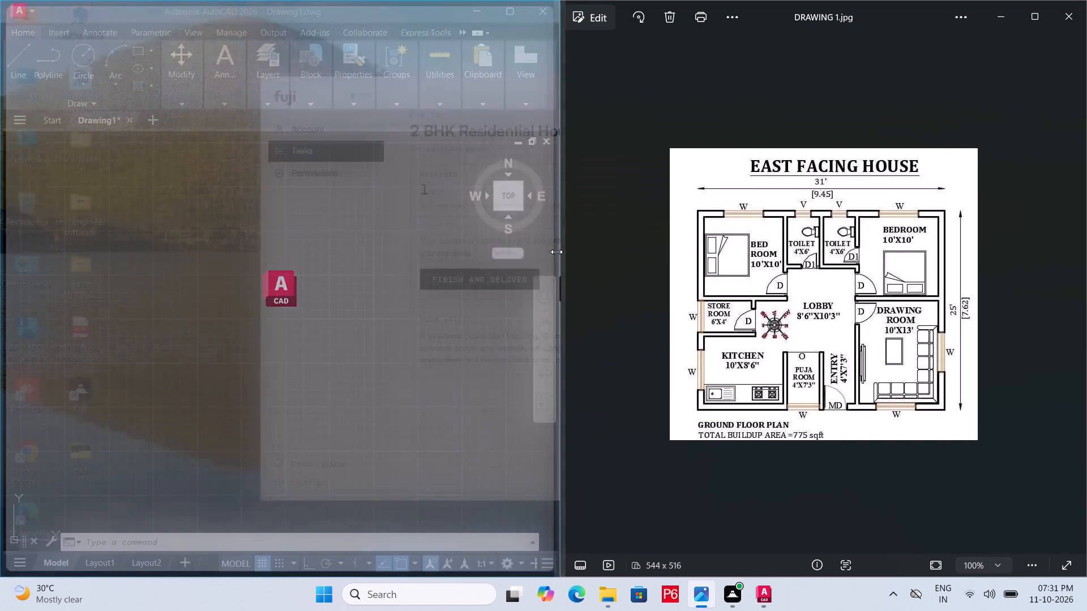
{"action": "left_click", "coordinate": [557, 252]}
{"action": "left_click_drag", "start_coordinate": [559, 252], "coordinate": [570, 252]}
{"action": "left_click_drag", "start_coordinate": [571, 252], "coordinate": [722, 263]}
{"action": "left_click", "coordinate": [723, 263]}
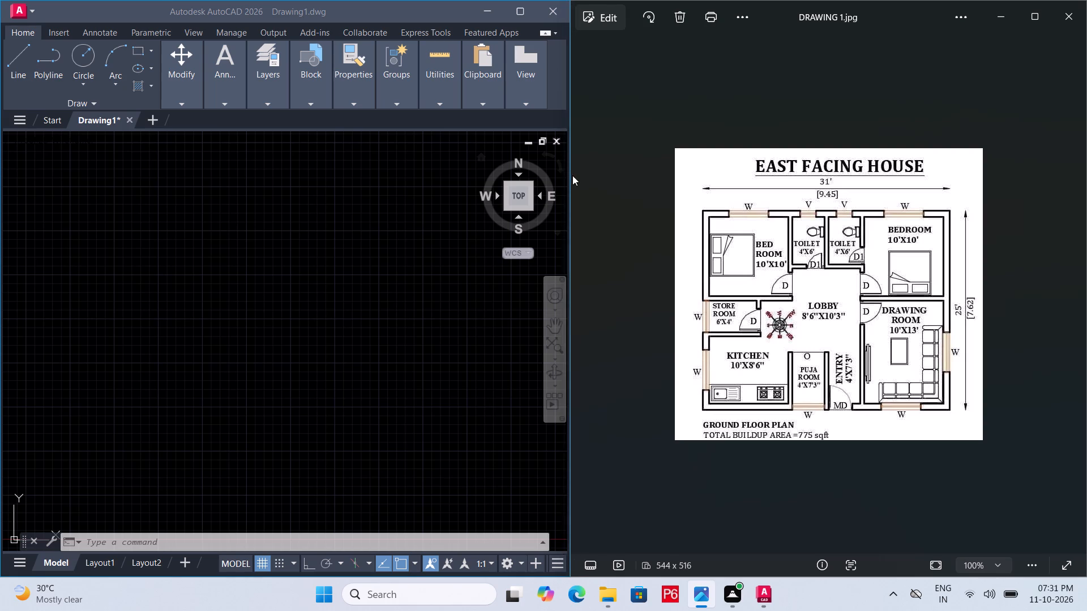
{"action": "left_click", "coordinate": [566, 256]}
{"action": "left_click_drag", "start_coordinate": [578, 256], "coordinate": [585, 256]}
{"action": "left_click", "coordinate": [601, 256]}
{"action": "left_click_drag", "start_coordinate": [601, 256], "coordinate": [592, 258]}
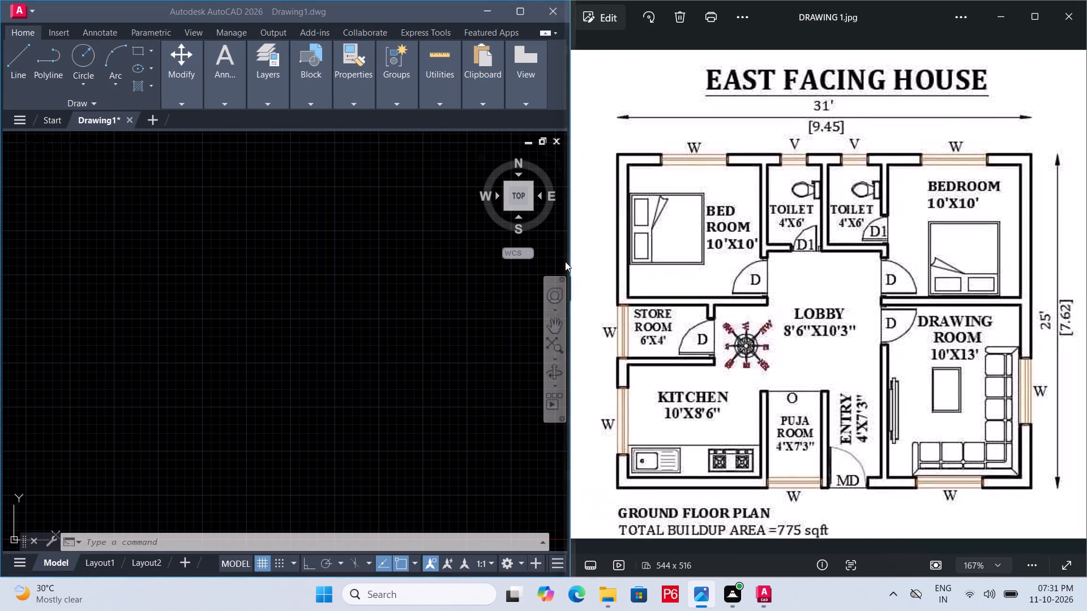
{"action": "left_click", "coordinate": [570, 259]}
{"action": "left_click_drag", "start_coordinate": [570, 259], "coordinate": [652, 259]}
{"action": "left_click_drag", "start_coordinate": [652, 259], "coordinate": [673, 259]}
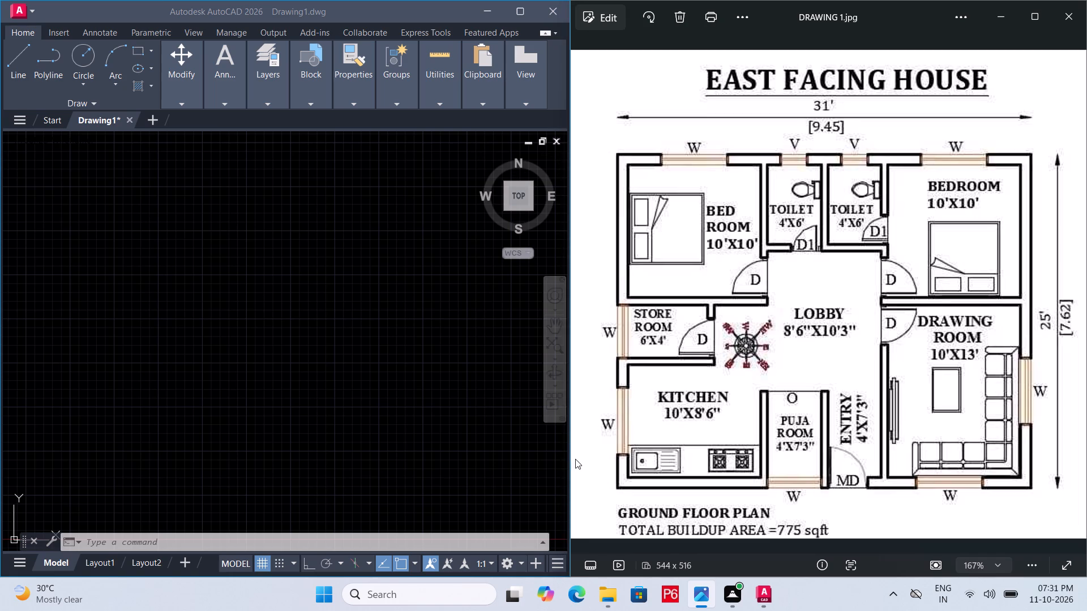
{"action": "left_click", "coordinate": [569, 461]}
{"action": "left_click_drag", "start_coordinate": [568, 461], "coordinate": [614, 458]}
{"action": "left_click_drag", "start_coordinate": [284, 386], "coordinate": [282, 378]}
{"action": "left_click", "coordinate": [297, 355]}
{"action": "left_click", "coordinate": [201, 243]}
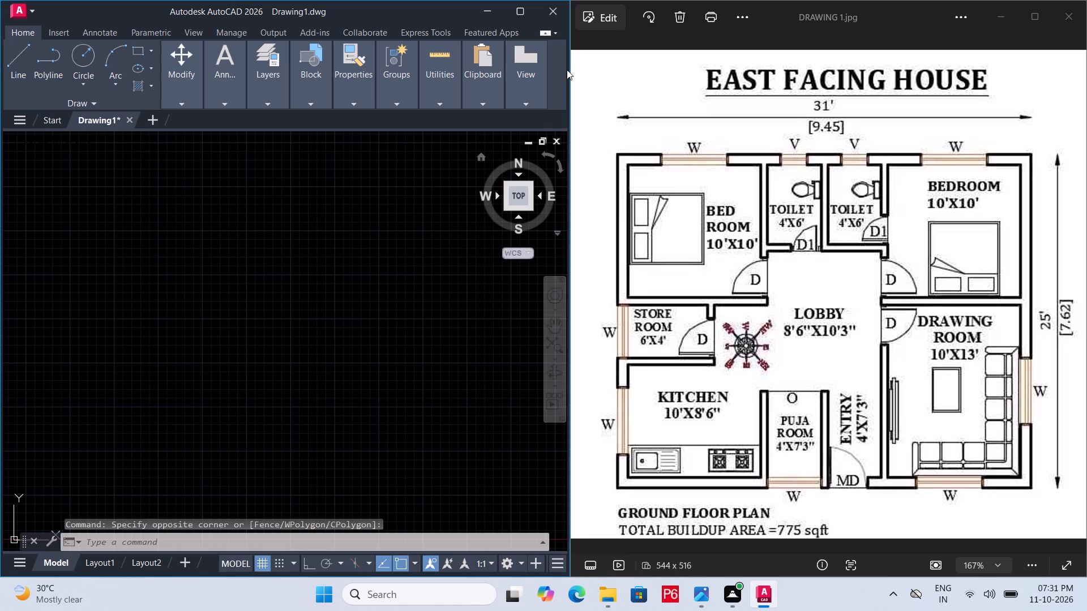
Widen the drawing window to about two thirds of the screen, narrowing the floor plan image window.
{"action": "left_click_drag", "start_coordinate": [568, 71], "coordinate": [810, 58]}
{"action": "triple_click", "coordinate": [810, 58]}
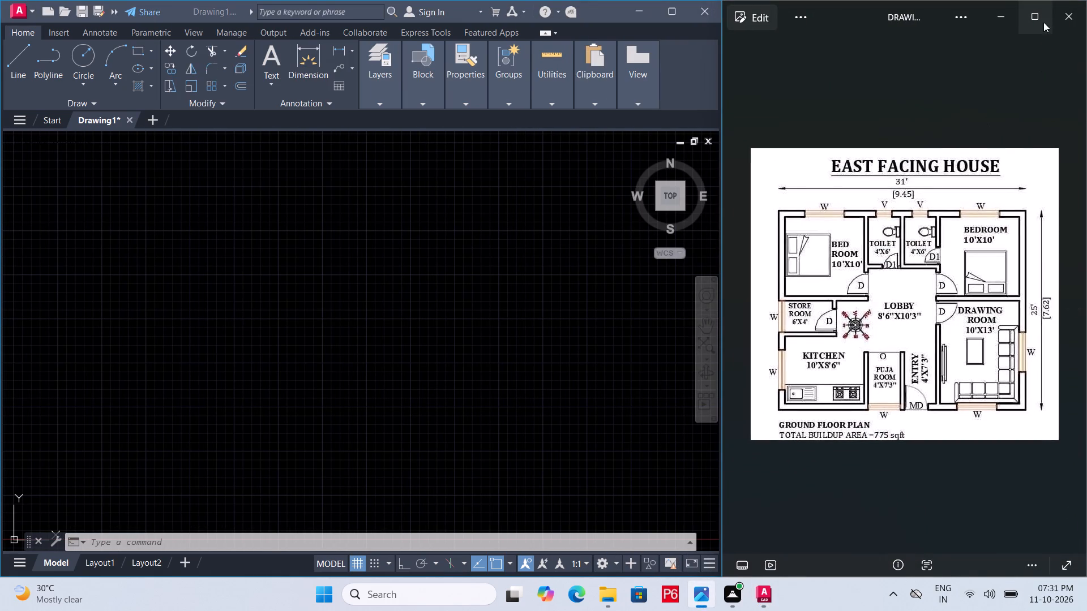
Browse forward through the reference images to the DRAWING 10 plan with BEDROOM-1, BEDROOM-2, porch and staircase.
{"action": "triple_click", "coordinate": [1072, 297]}
{"action": "left_click", "coordinate": [1072, 297]}
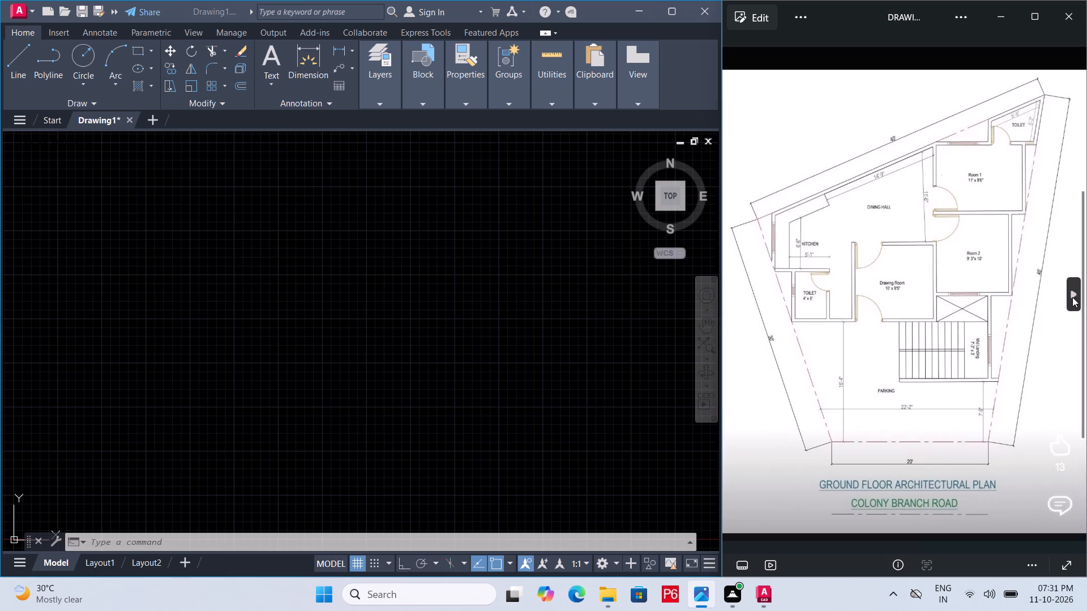
{"action": "left_click", "coordinate": [1072, 297]}
{"action": "left_click", "coordinate": [1072, 297]}
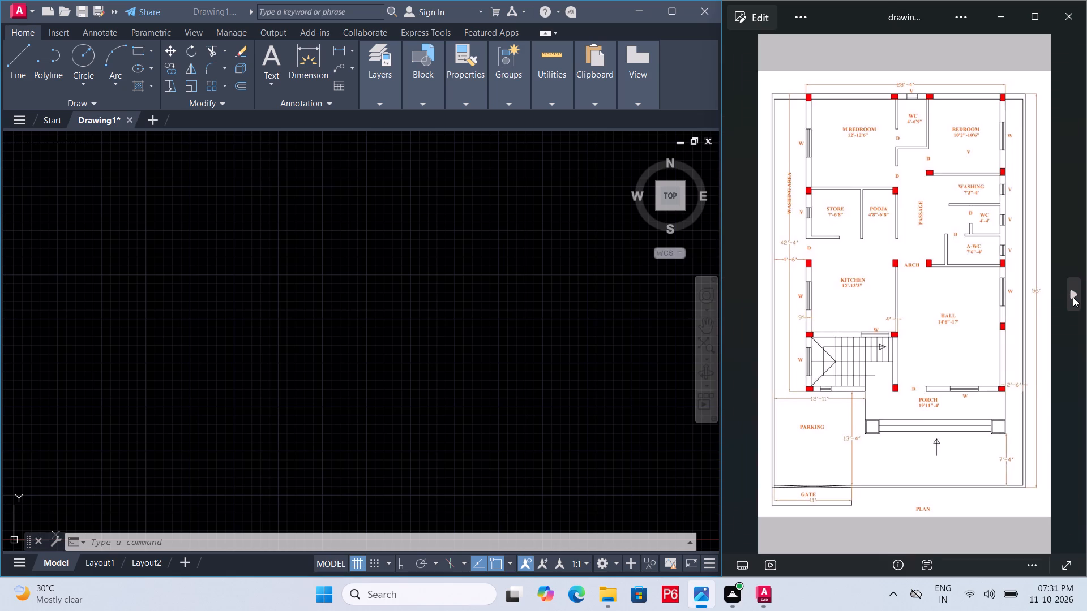
{"action": "left_click", "coordinate": [1073, 297]}
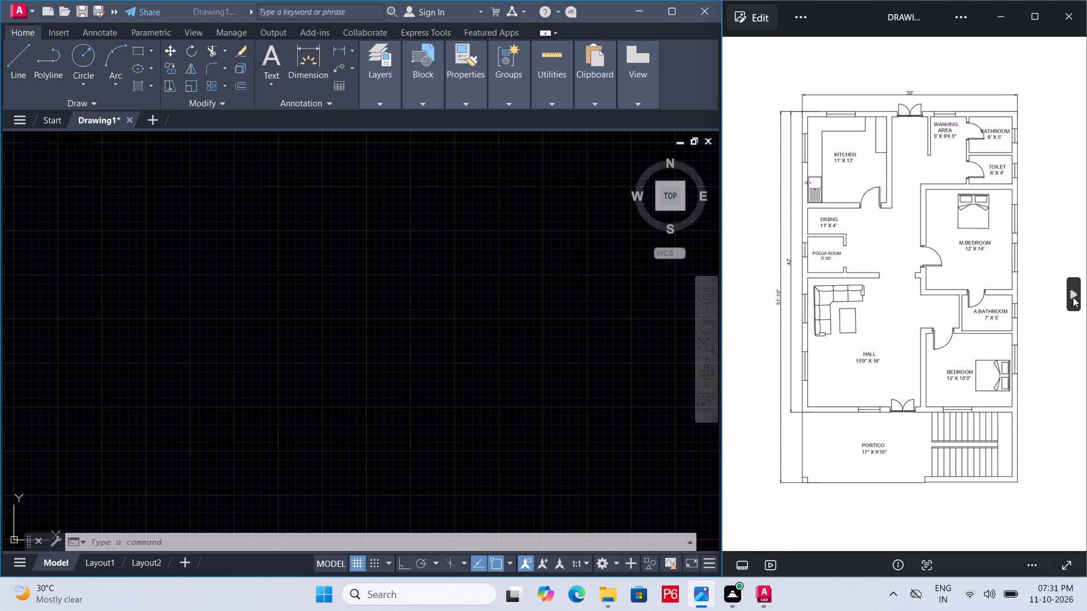
{"action": "left_click", "coordinate": [1073, 297]}
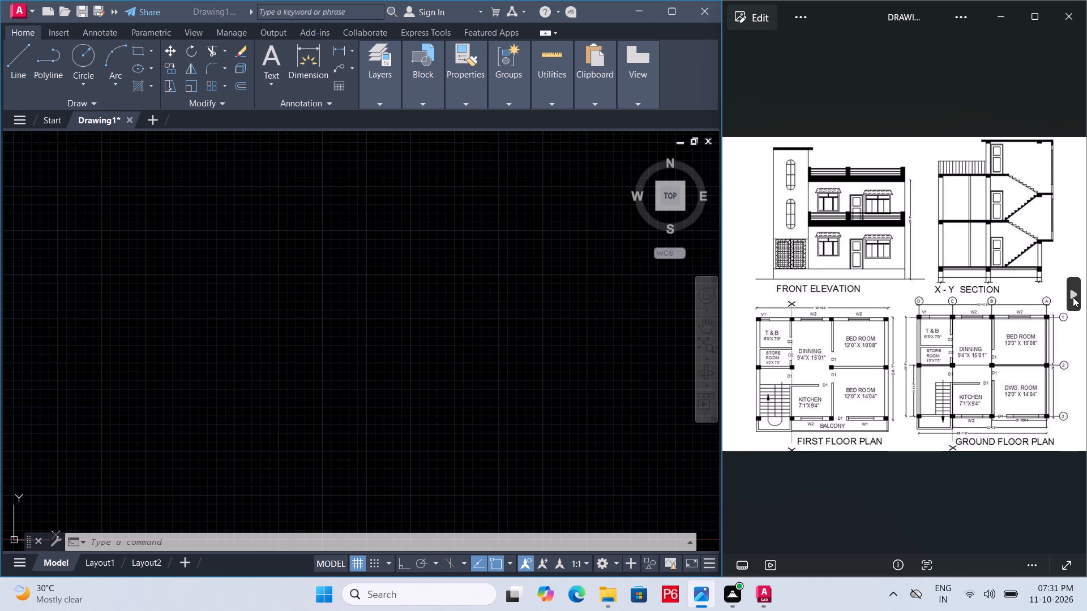
{"action": "left_click", "coordinate": [1073, 297]}
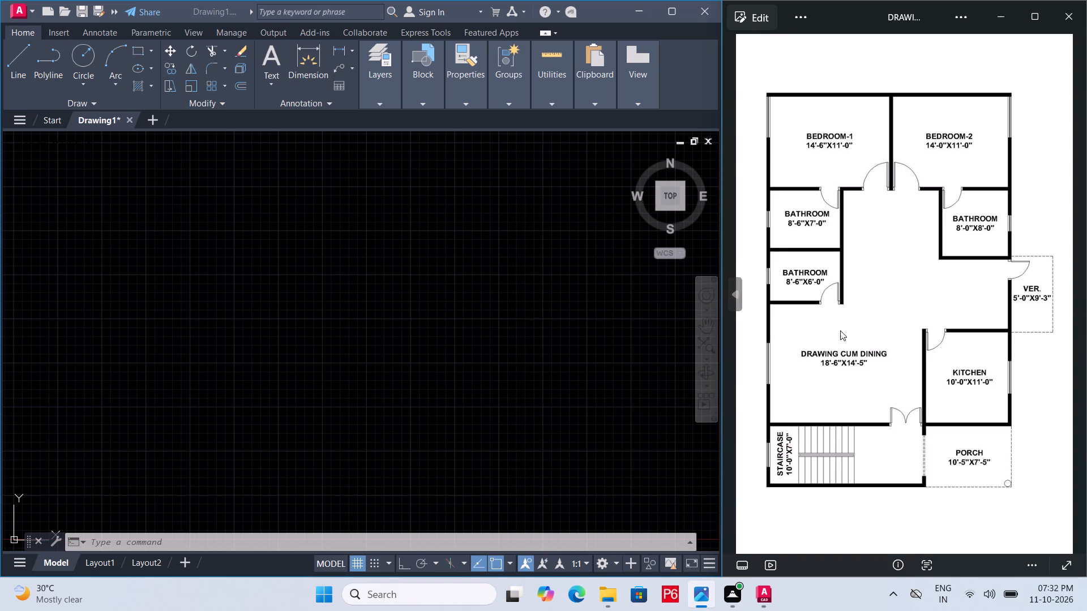
Save the drawing as DRAWING 10 in the cad folder on the Desktop.
{"action": "left_click", "coordinate": [375, 373]}
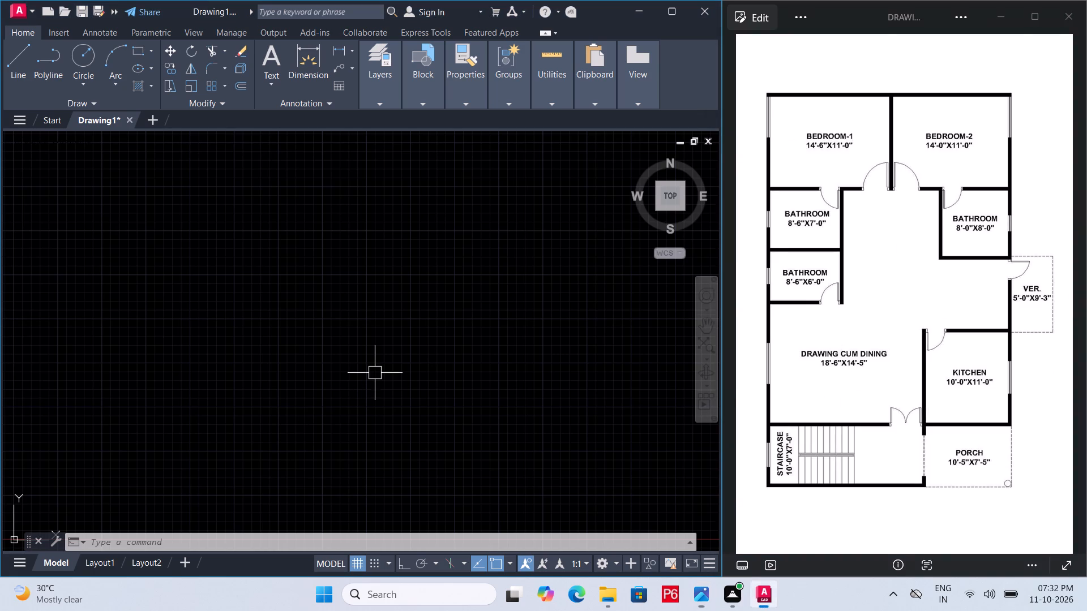
{"action": "key", "text": "ctrl+s"}
{"action": "key", "text": "ctrl+s"}
{"action": "key", "text": "ctrl+s"}
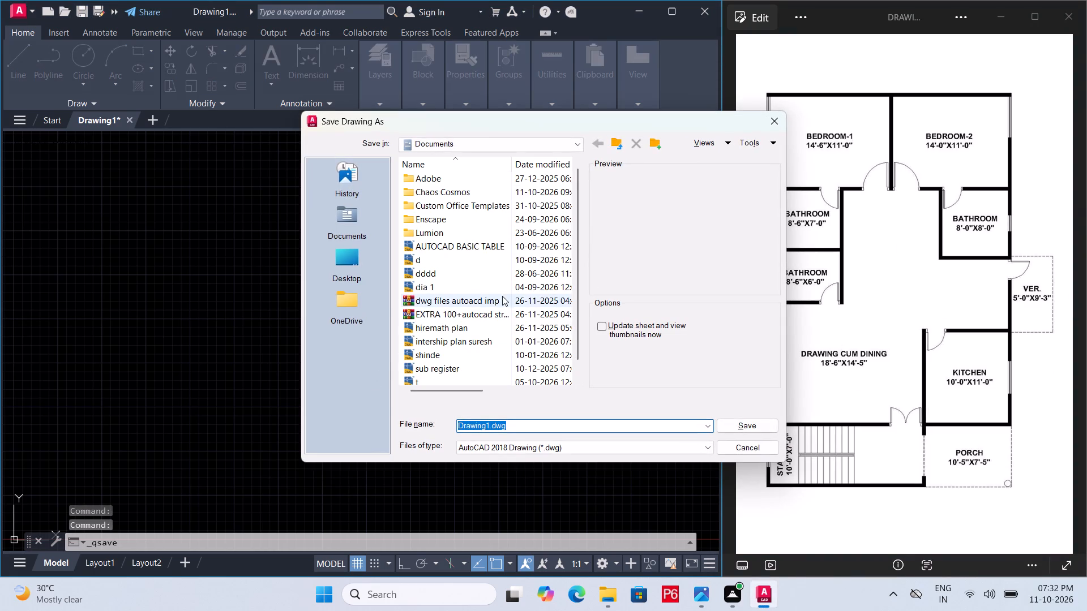
{"action": "type", "text": "DRAWING"}
{"action": "key", "text": "space"}
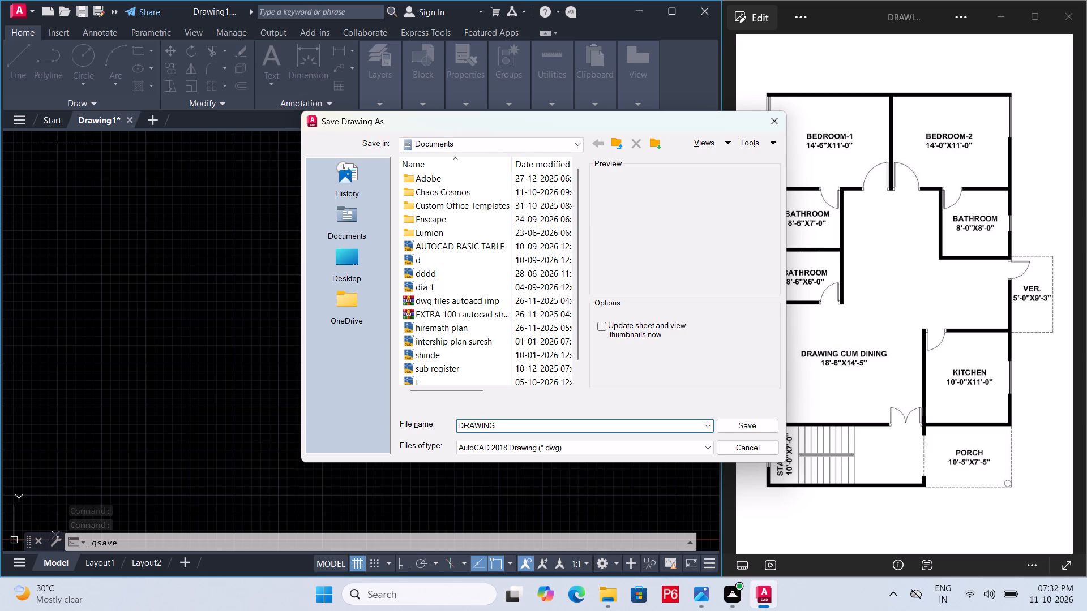
{"action": "left_click", "coordinate": [343, 266]}
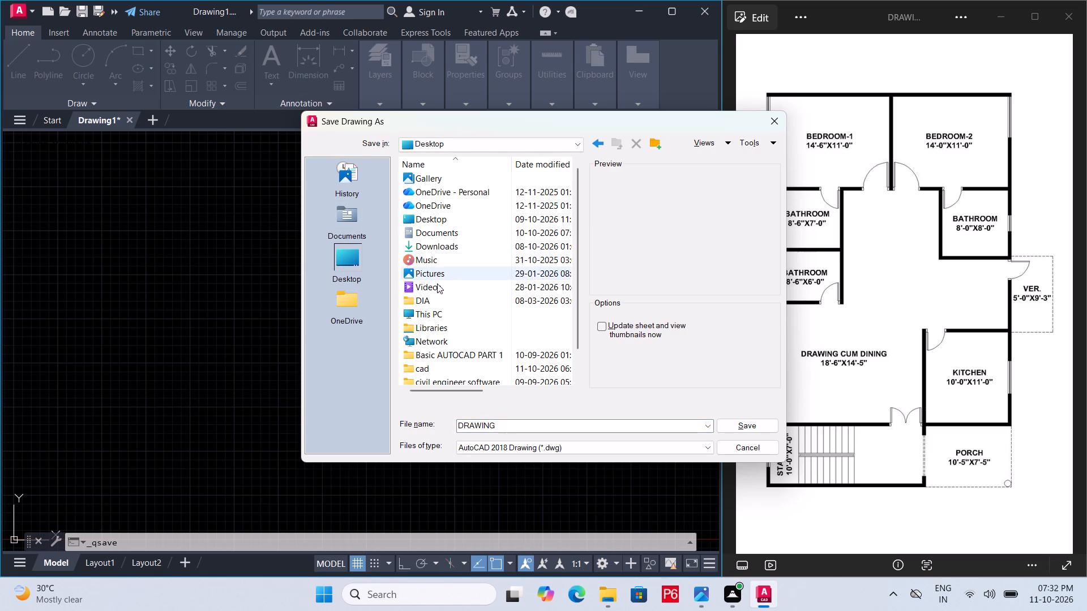
{"action": "scroll", "coordinate": [438, 291], "scroll_direction": "down", "scroll_amount": 6}
{"action": "triple_click", "coordinate": [430, 339]}
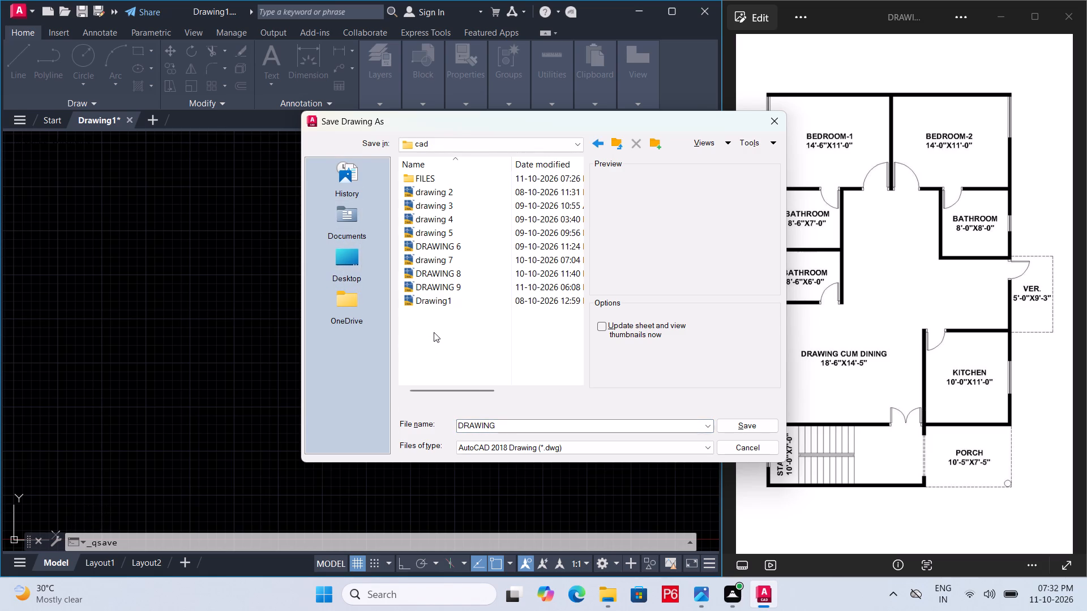
{"action": "double_click", "coordinate": [519, 428]}
{"action": "double_click", "coordinate": [520, 423]}
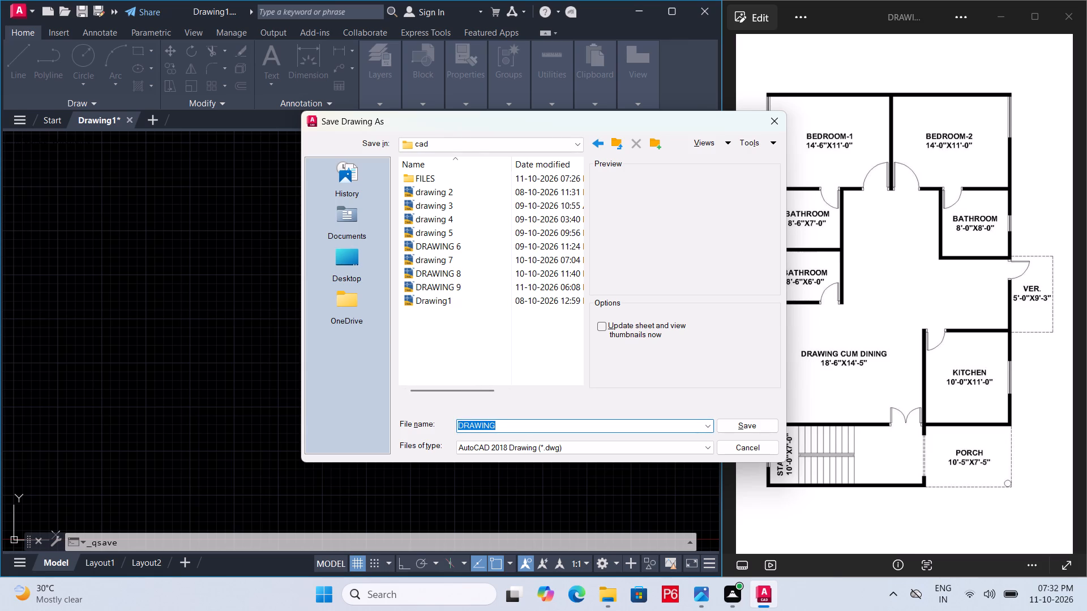
{"action": "left_click", "coordinate": [523, 430]}
{"action": "key", "text": "space"}
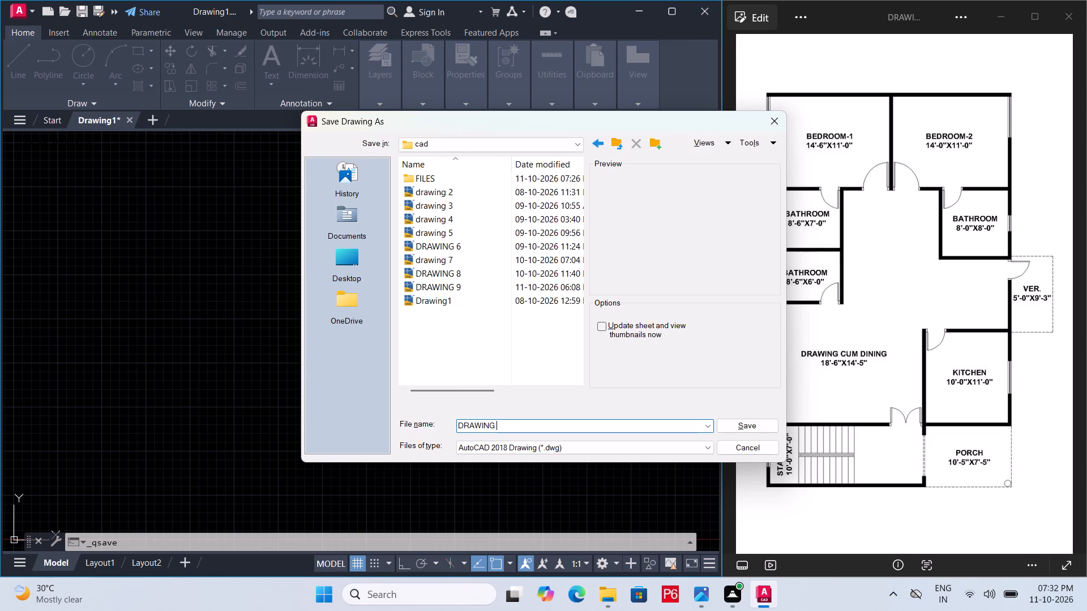
{"action": "type", "text": "10"}
{"action": "key", "text": "Return"}
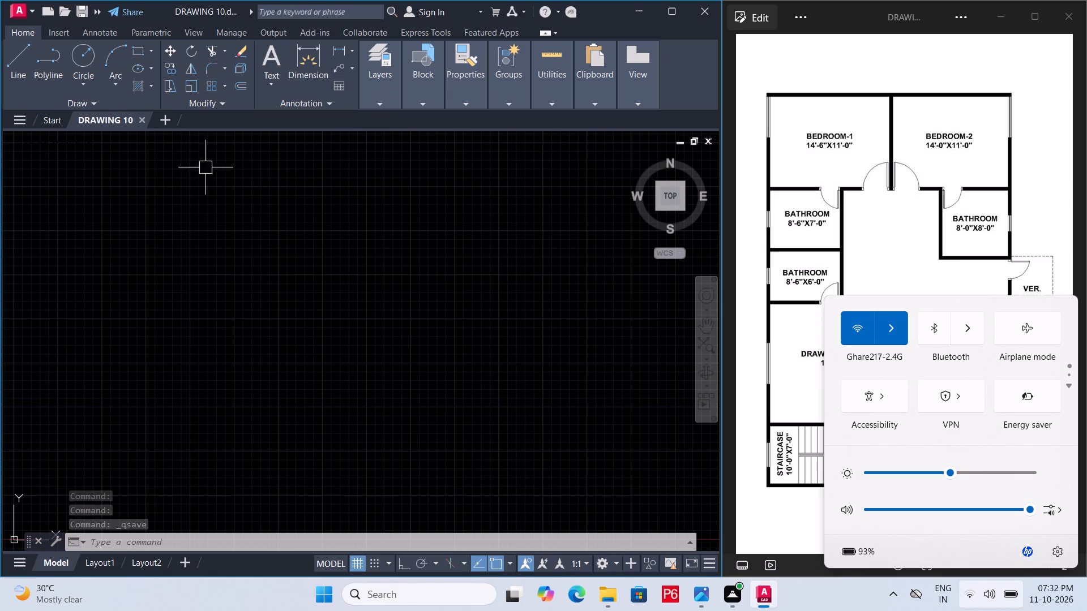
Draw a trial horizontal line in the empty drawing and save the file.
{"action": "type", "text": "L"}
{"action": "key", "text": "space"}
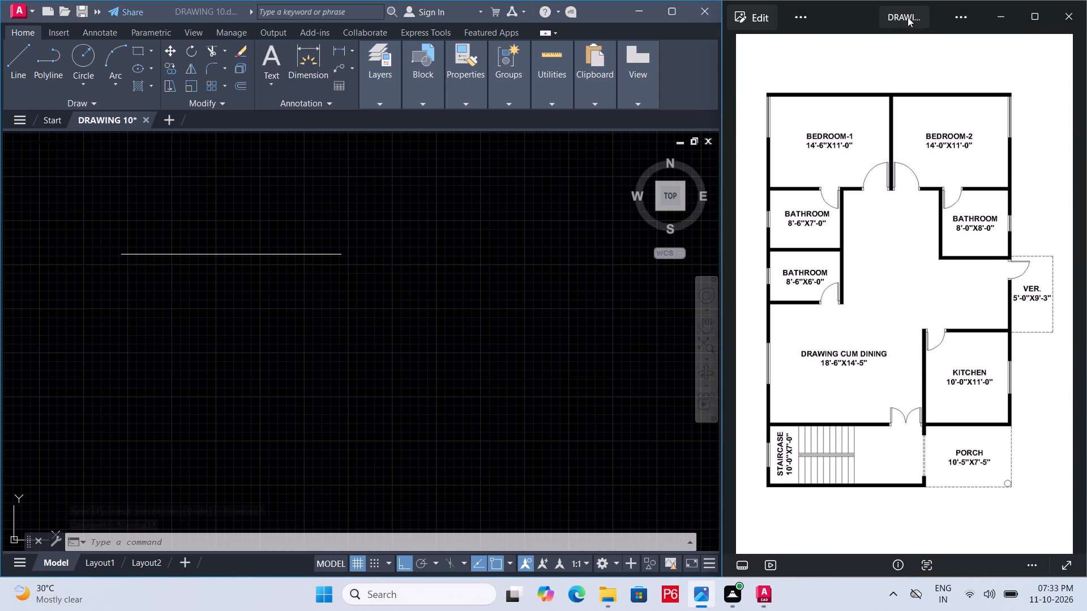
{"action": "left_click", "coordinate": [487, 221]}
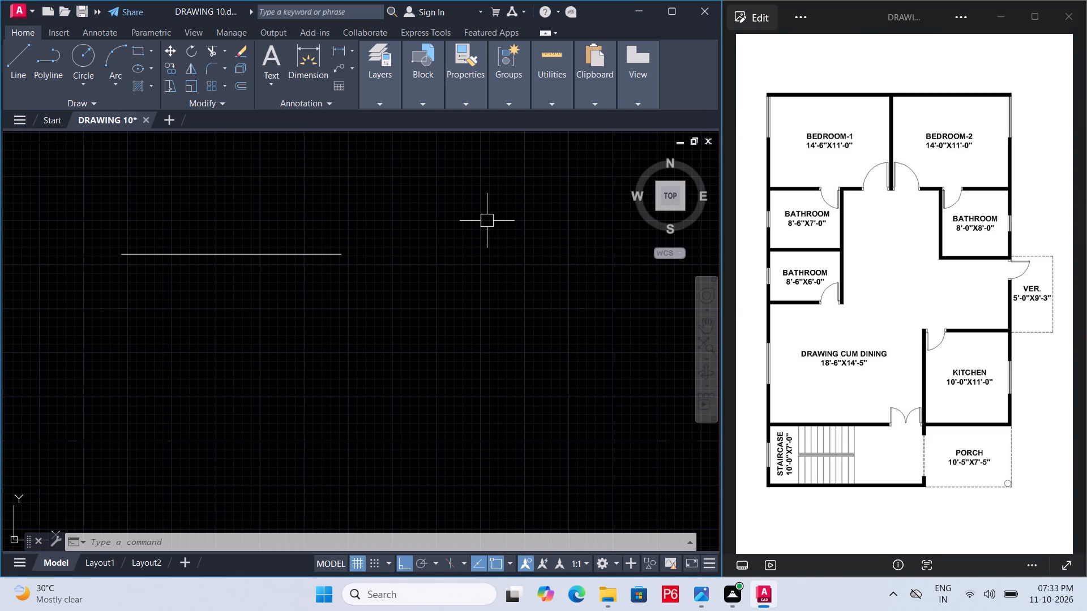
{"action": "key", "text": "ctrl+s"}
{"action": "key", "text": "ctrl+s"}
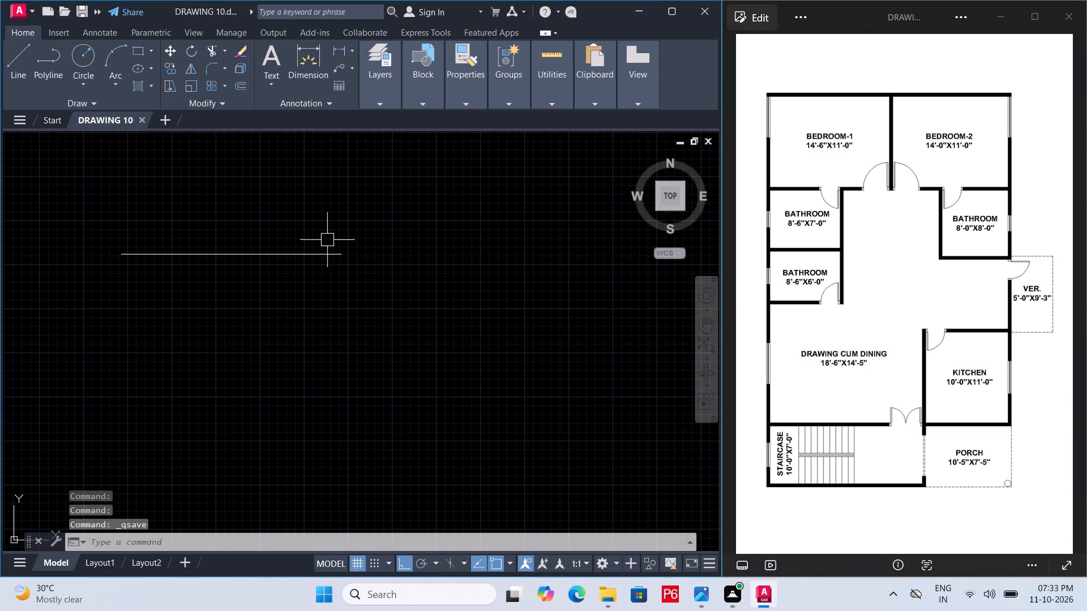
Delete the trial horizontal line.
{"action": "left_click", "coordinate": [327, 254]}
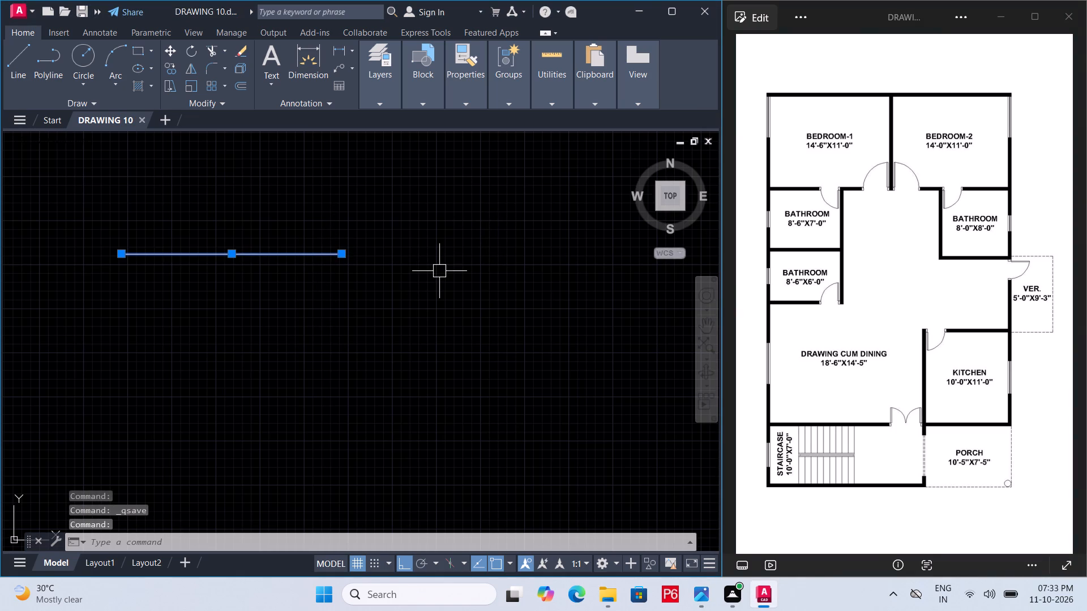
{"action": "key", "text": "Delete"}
Draw a horizontal line 14'6" long for the top wall of BEDROOM-1 and save the drawing.
{"action": "key", "text": "l"}
{"action": "key", "text": "space"}
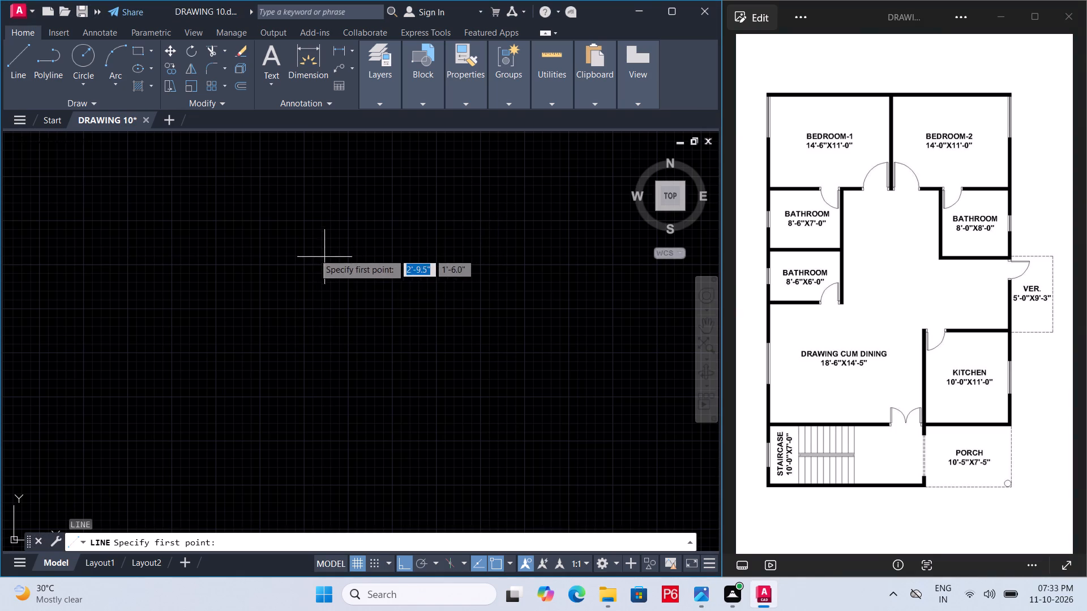
{"action": "left_click_drag", "start_coordinate": [259, 232], "coordinate": [271, 232]}
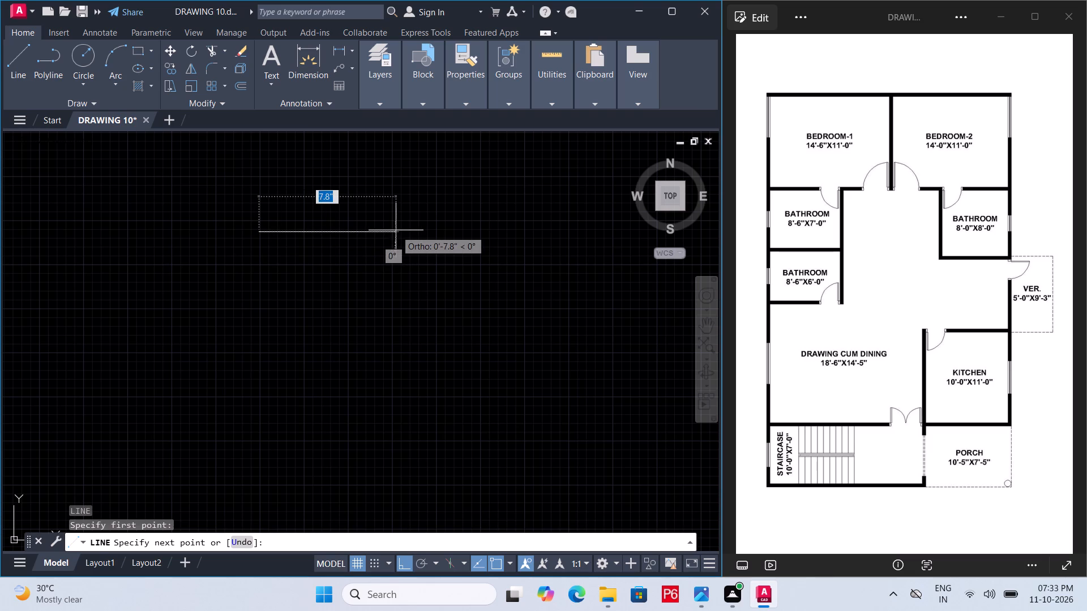
{"action": "type", "text": "14"}
{"action": "type", "text": "'6\""}
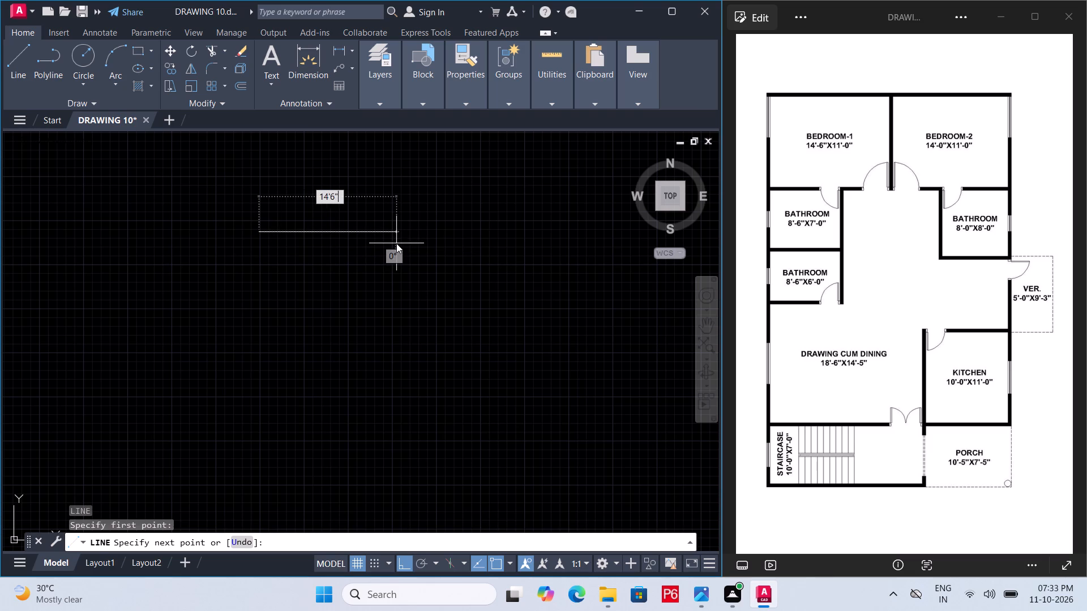
{"action": "key", "text": "Return"}
{"action": "scroll", "coordinate": [259, 269], "scroll_direction": "down", "scroll_amount": 8}
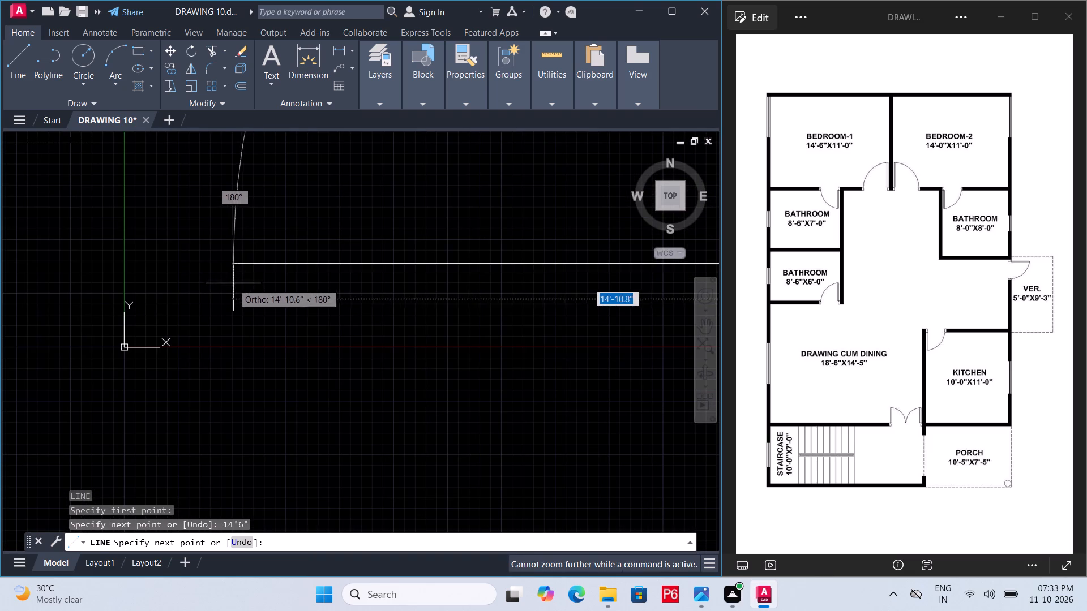
{"action": "scroll", "coordinate": [230, 285], "scroll_direction": "down", "scroll_amount": 2}
{"action": "key", "text": "Escape"}
{"action": "key", "text": "ctrl+s"}
{"action": "key", "text": "ctrl+s"}
Move the 14'6" line straight up, well above the origin, and save the drawing.
{"action": "middle_click_drag", "start_coordinate": [285, 283], "coordinate": [266, 283]}
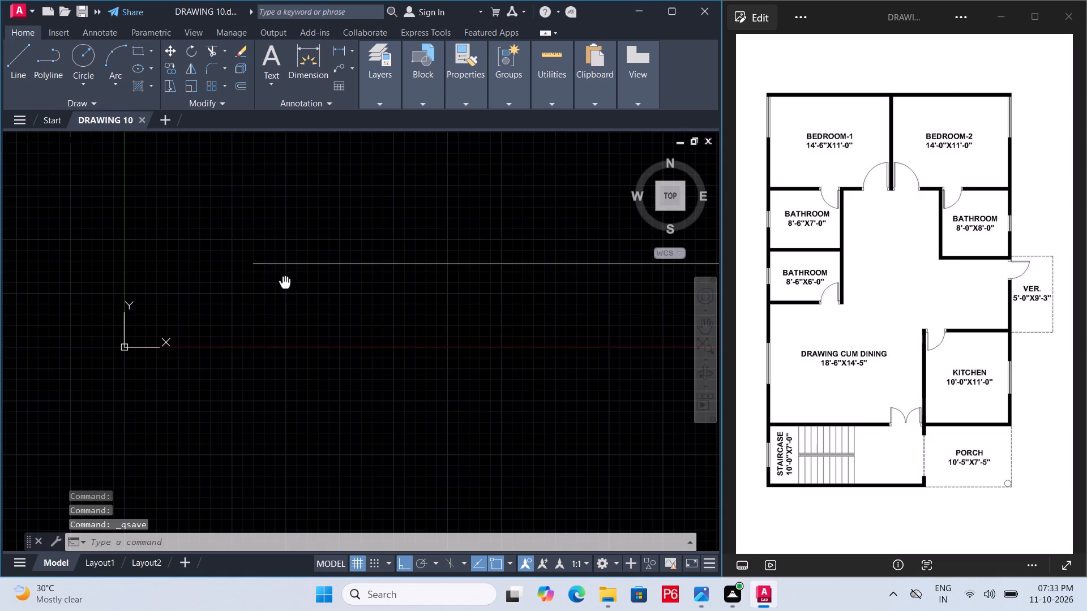
{"action": "middle_click_drag", "start_coordinate": [266, 283], "coordinate": [127, 292]}
{"action": "scroll", "coordinate": [190, 292], "scroll_direction": "down", "scroll_amount": 3}
{"action": "left_click", "coordinate": [236, 281]}
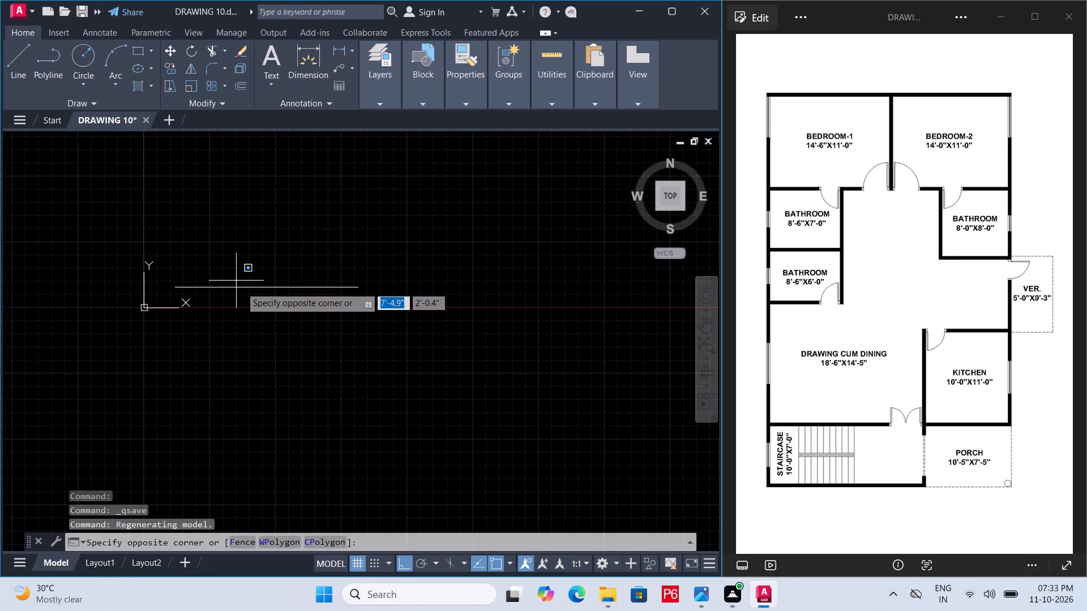
{"action": "left_click", "coordinate": [241, 289]}
{"action": "left_click", "coordinate": [242, 290]}
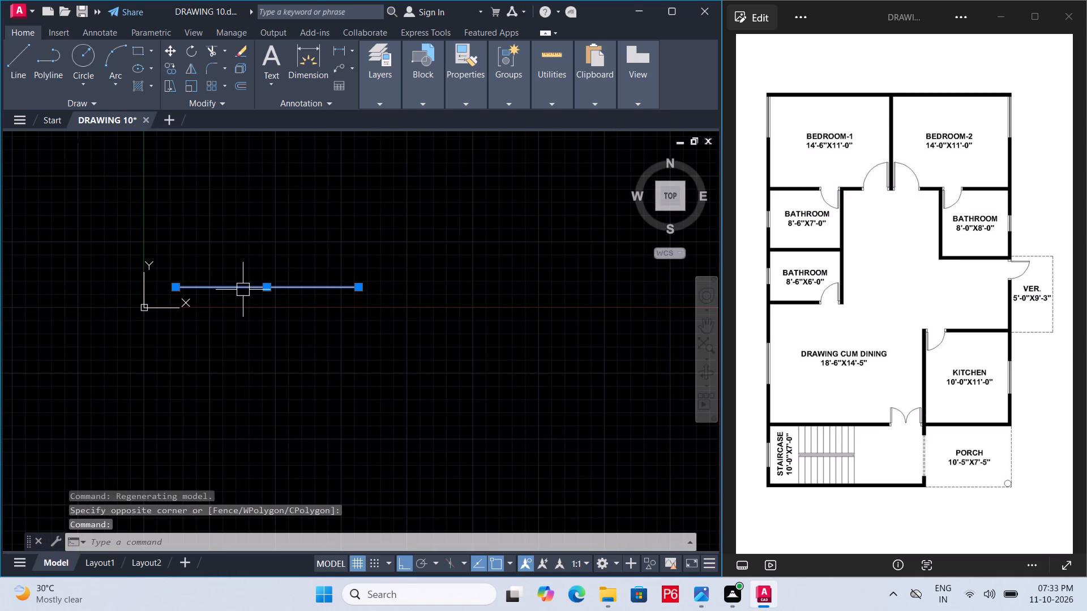
{"action": "type", "text": "M"}
{"action": "key", "text": "space"}
{"action": "left_click", "coordinate": [243, 290]}
{"action": "middle_click_drag", "start_coordinate": [269, 184], "coordinate": [247, 418]}
{"action": "middle_click_drag", "start_coordinate": [260, 205], "coordinate": [254, 280]}
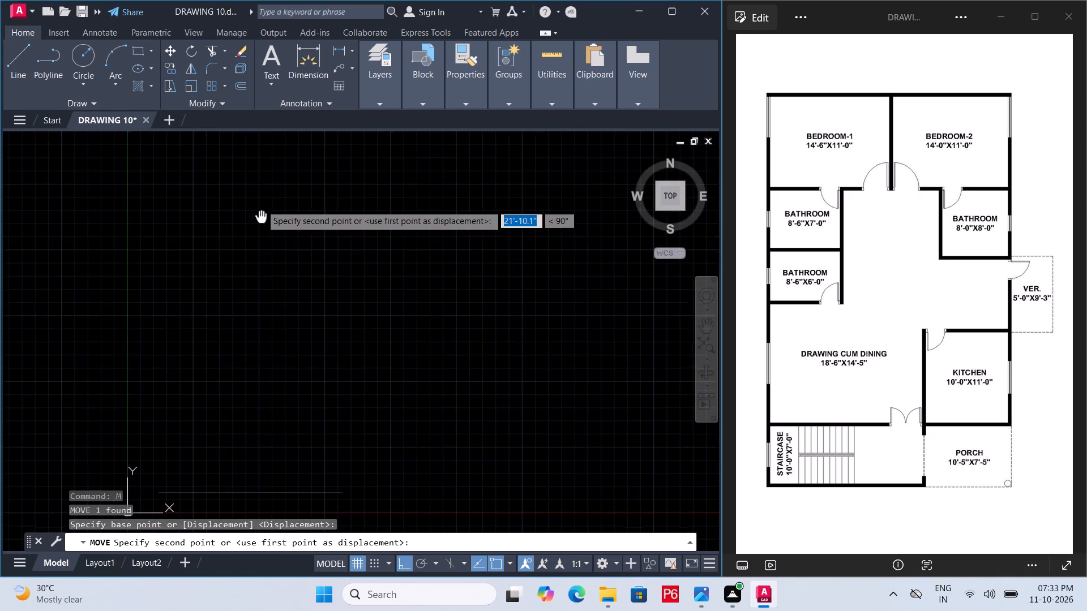
{"action": "middle_click_drag", "start_coordinate": [254, 280], "coordinate": [241, 334]}
{"action": "middle_click_drag", "start_coordinate": [263, 143], "coordinate": [236, 340]}
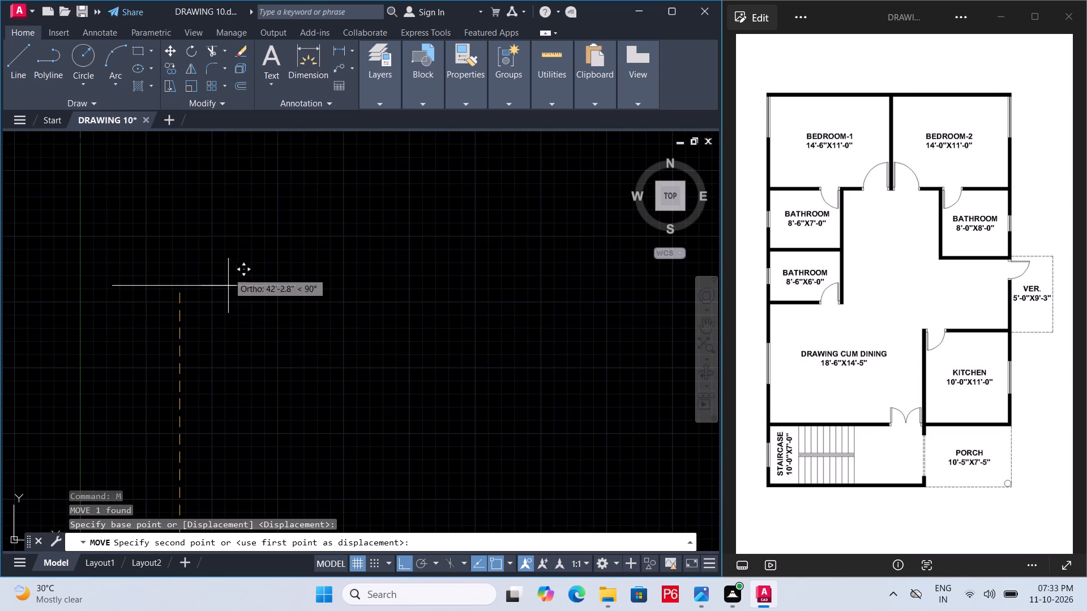
{"action": "left_click", "coordinate": [241, 216]}
{"action": "scroll", "coordinate": [241, 249], "scroll_direction": "down", "scroll_amount": 2}
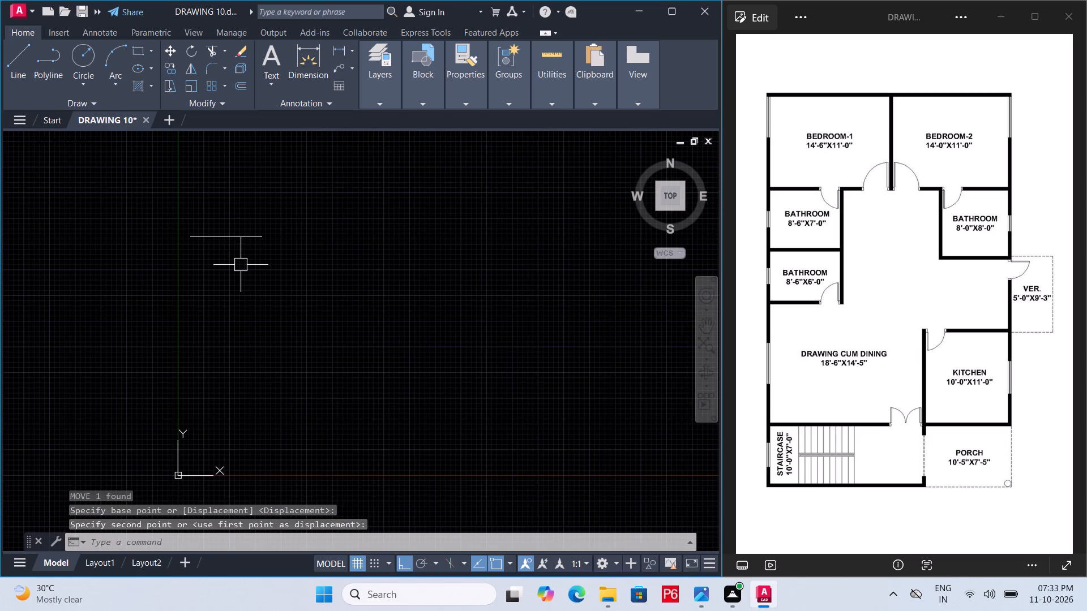
{"action": "key", "text": "Escape"}
{"action": "key", "text": "ctrl+s"}
{"action": "key", "text": "ctrl+s"}
{"action": "key", "text": "ctrl+s"}
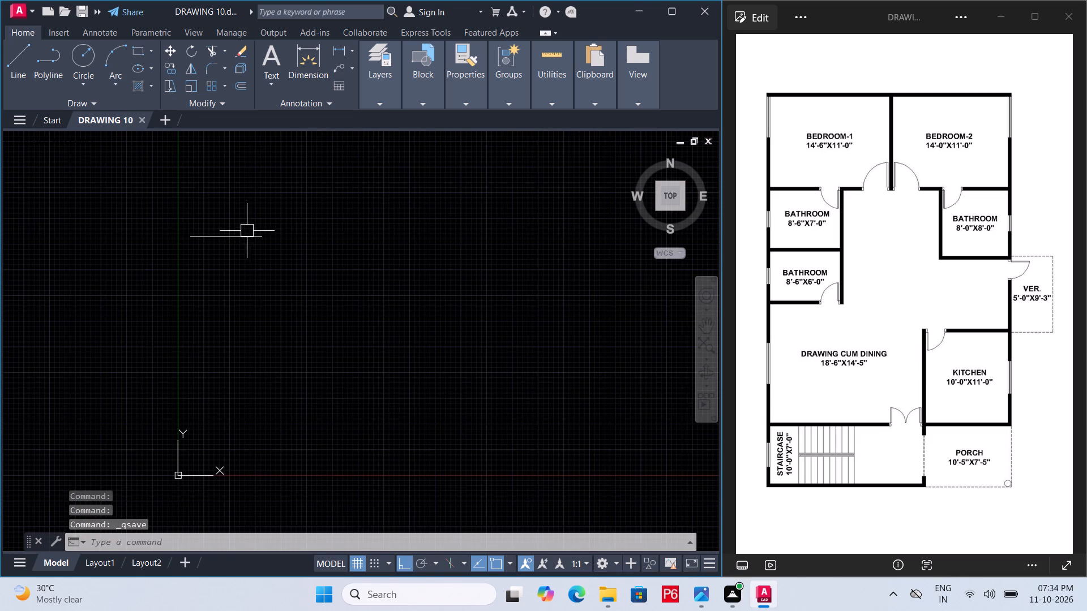
Offset the 14'6" line 9" downward to form the top wall thickness.
{"action": "left_click", "coordinate": [248, 236]}
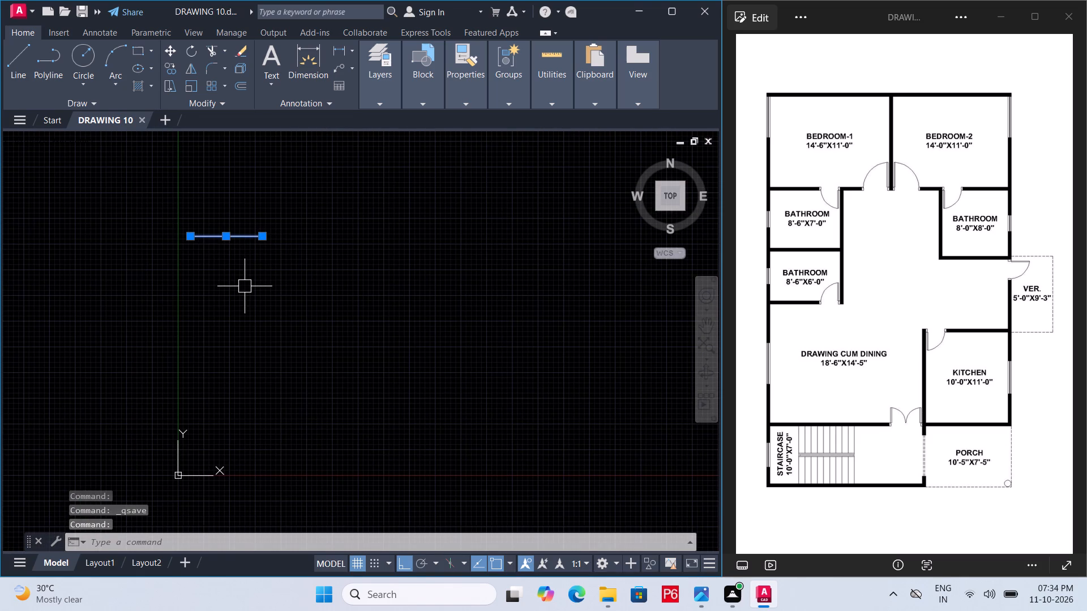
{"action": "key", "text": "o"}
{"action": "key", "text": "Return"}
{"action": "key", "text": "9"}
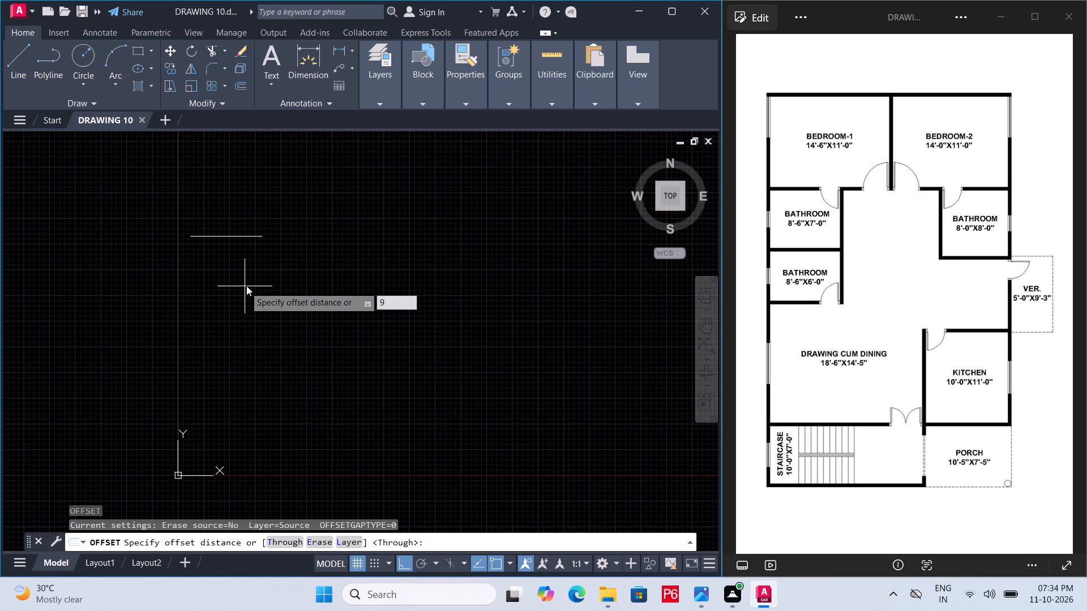
{"action": "key", "text": "shift+quotedbl"}
{"action": "key", "text": "Return"}
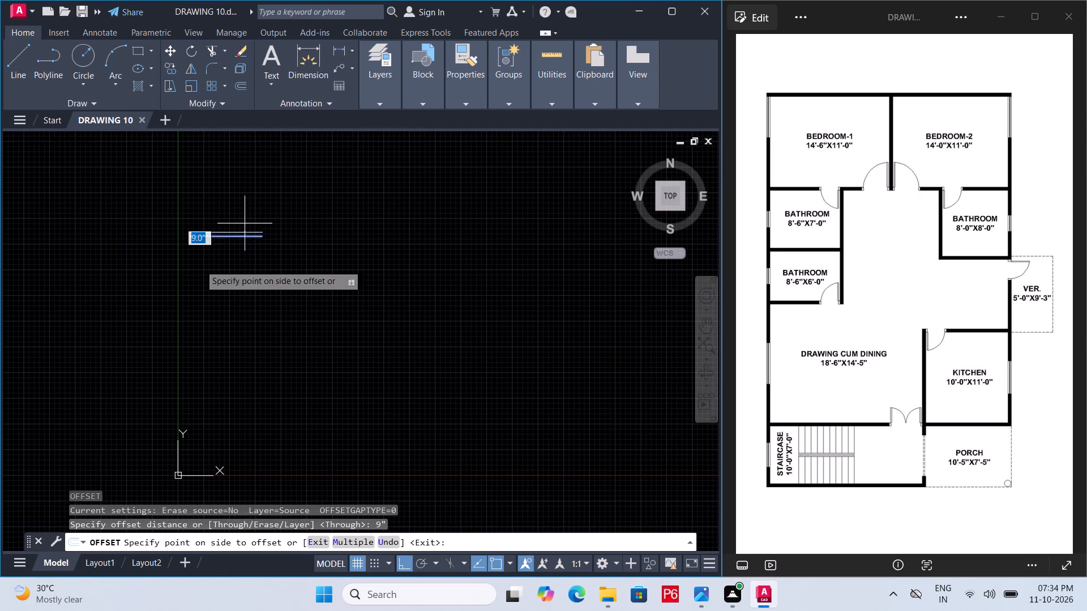
{"action": "left_click", "coordinate": [199, 291]}
{"action": "scroll", "coordinate": [250, 225], "scroll_direction": "up", "scroll_amount": 3}
{"action": "key", "text": "Escape"}
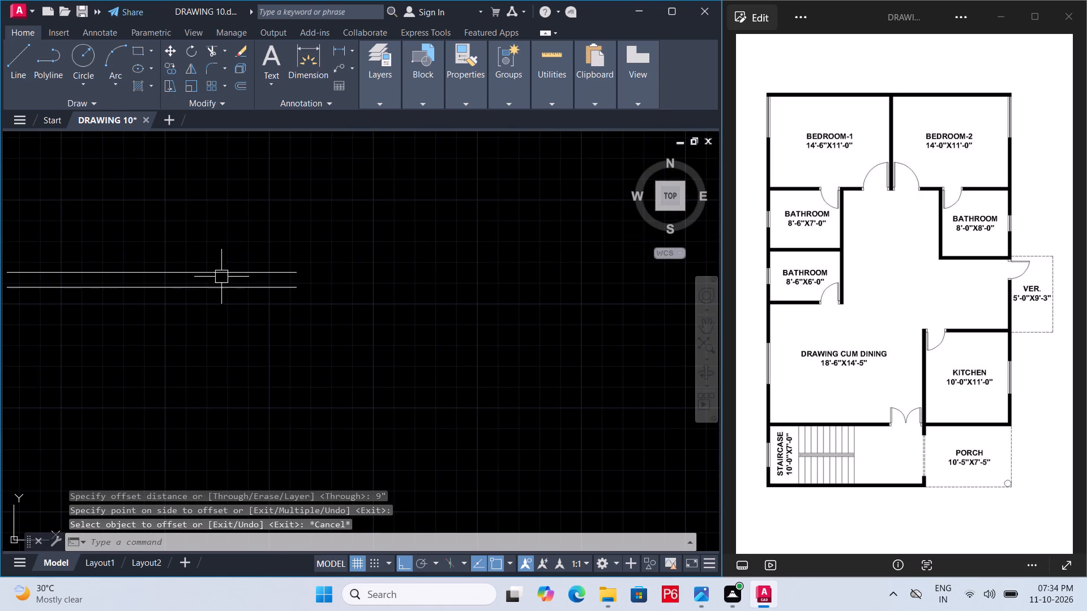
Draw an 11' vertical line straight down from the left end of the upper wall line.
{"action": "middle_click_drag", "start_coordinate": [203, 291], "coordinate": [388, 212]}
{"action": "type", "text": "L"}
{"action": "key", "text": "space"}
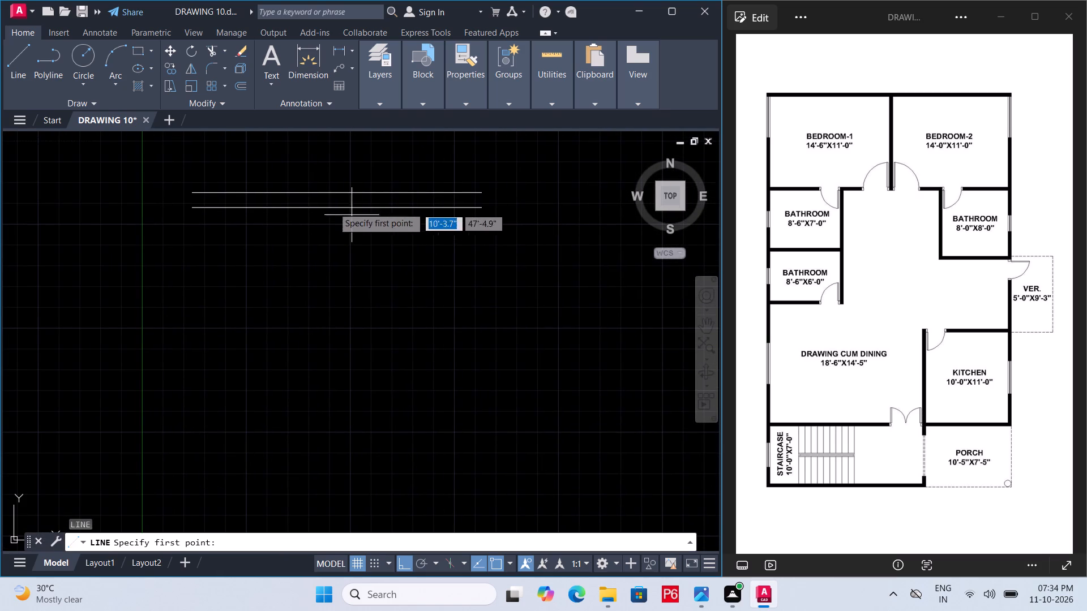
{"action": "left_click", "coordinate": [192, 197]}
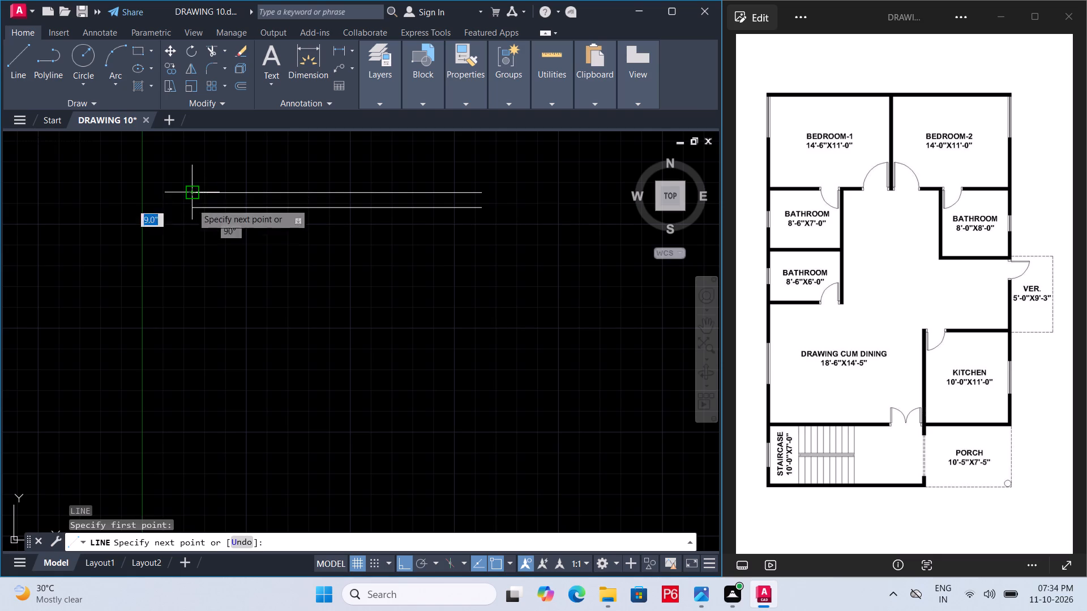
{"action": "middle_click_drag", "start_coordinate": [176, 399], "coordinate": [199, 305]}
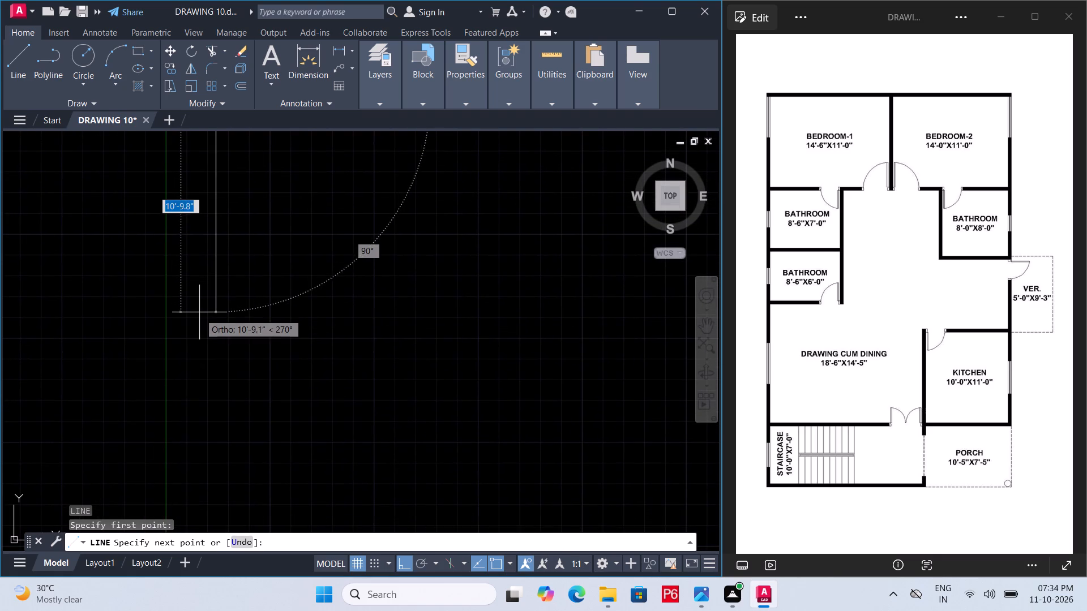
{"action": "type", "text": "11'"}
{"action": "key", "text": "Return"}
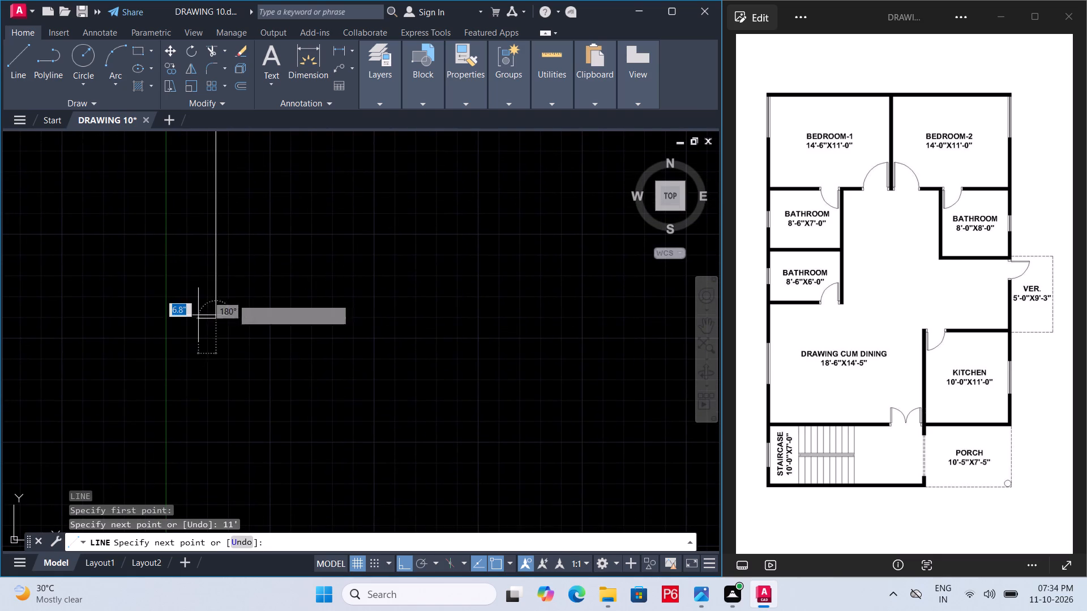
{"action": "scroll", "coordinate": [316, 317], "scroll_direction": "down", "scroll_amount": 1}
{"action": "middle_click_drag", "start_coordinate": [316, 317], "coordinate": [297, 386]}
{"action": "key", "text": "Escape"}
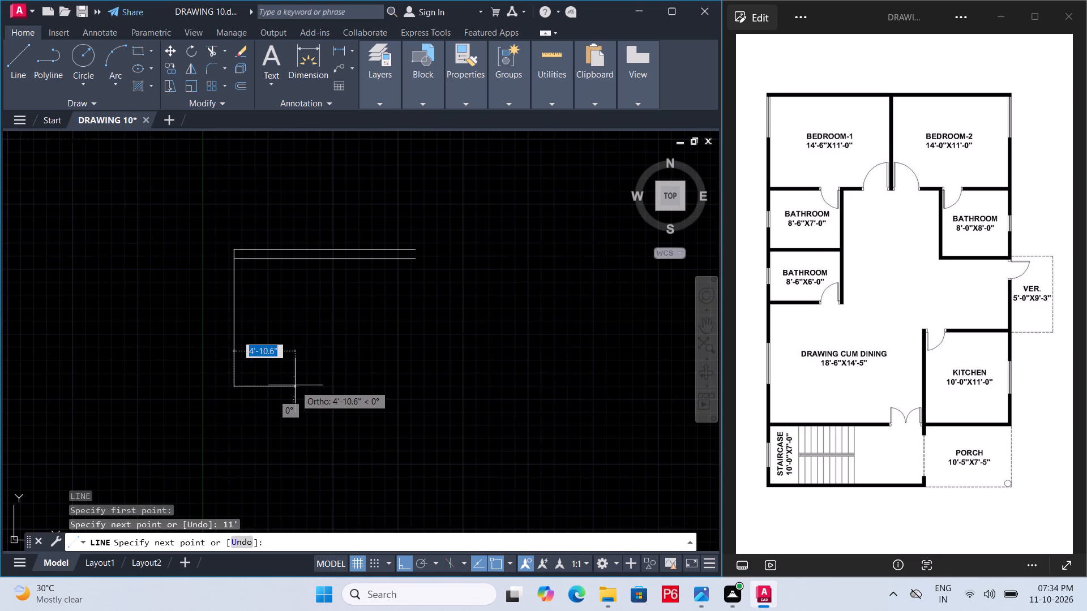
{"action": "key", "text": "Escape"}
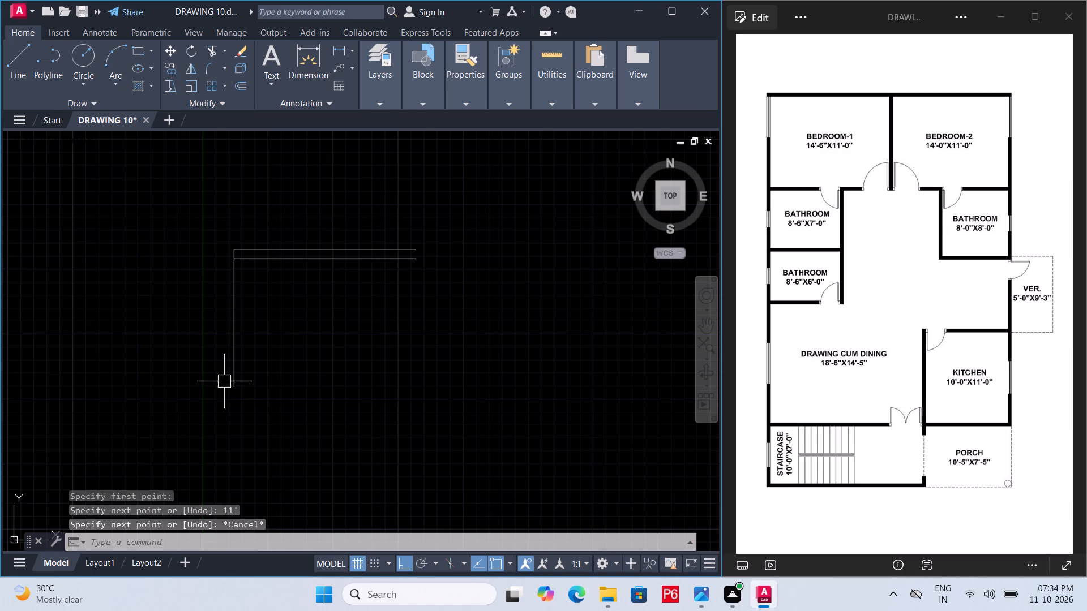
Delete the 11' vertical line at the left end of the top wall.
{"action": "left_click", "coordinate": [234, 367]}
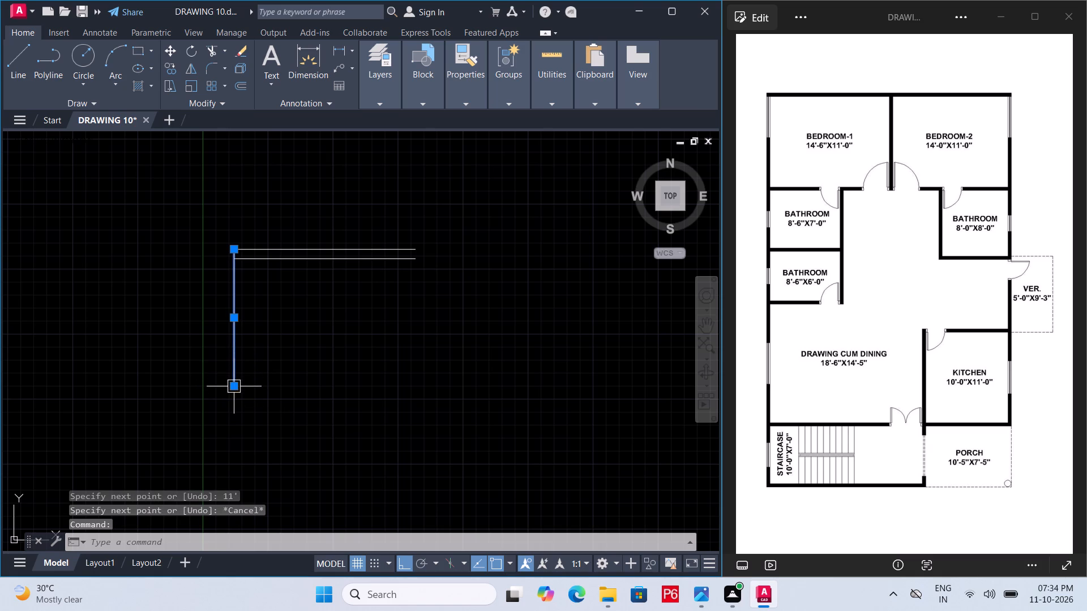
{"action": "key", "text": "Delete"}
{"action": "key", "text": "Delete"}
Draw an 11'9" vertical line straight down from the left end of the upper wall line.
{"action": "key", "text": "l"}
{"action": "key", "text": "Return"}
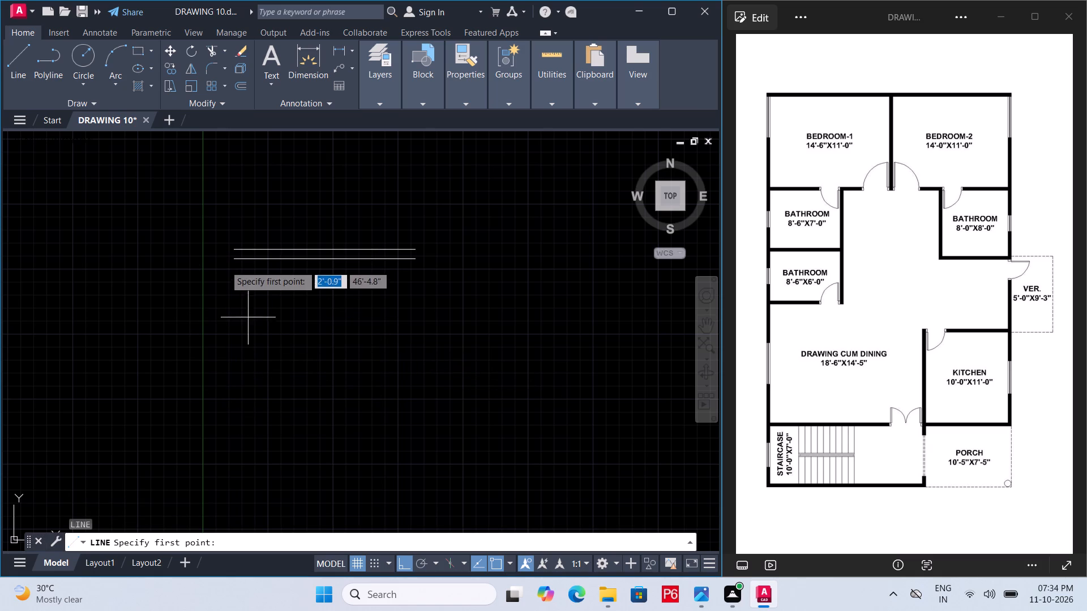
{"action": "left_click", "coordinate": [237, 245]}
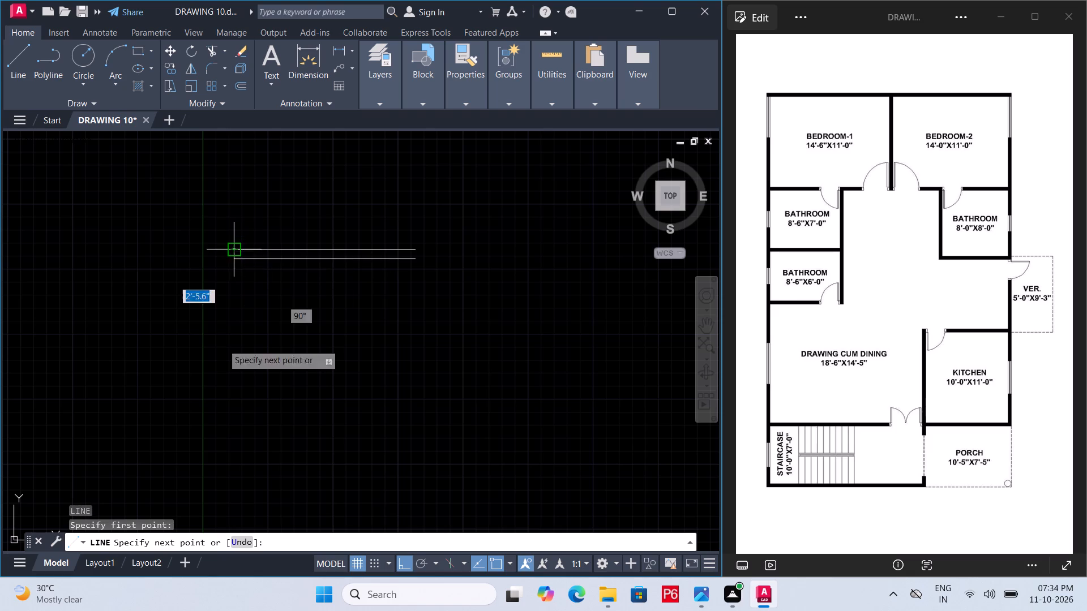
{"action": "type", "text": "11'9\""}
{"action": "key", "text": "Return"}
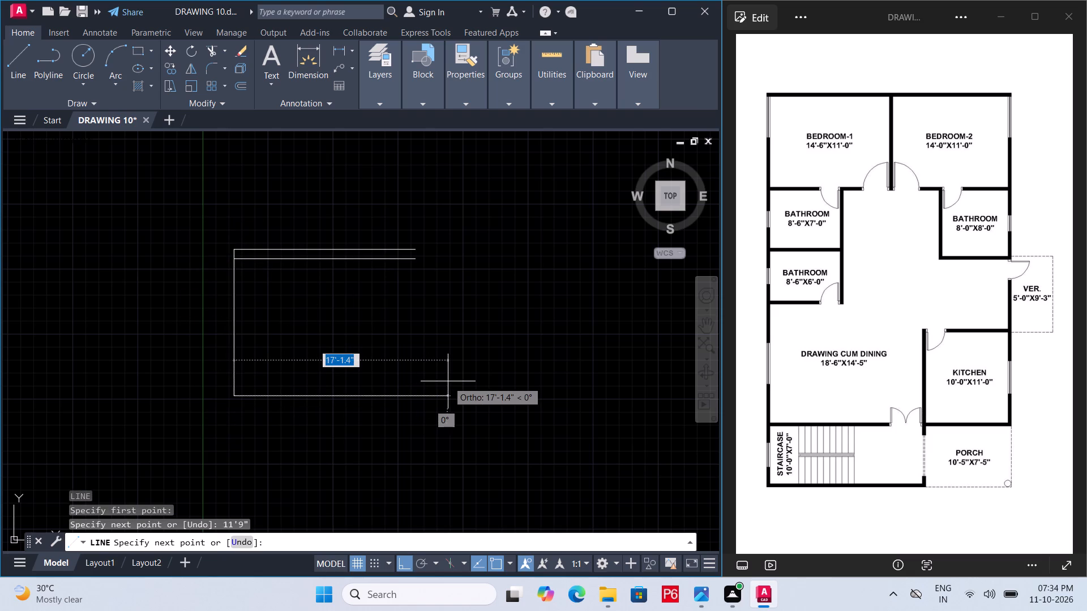
{"action": "key", "text": "Escape"}
Offset the lower line of the top wall 11' downward to mark BEDROOM-1's bottom edge.
{"action": "key", "text": "o"}
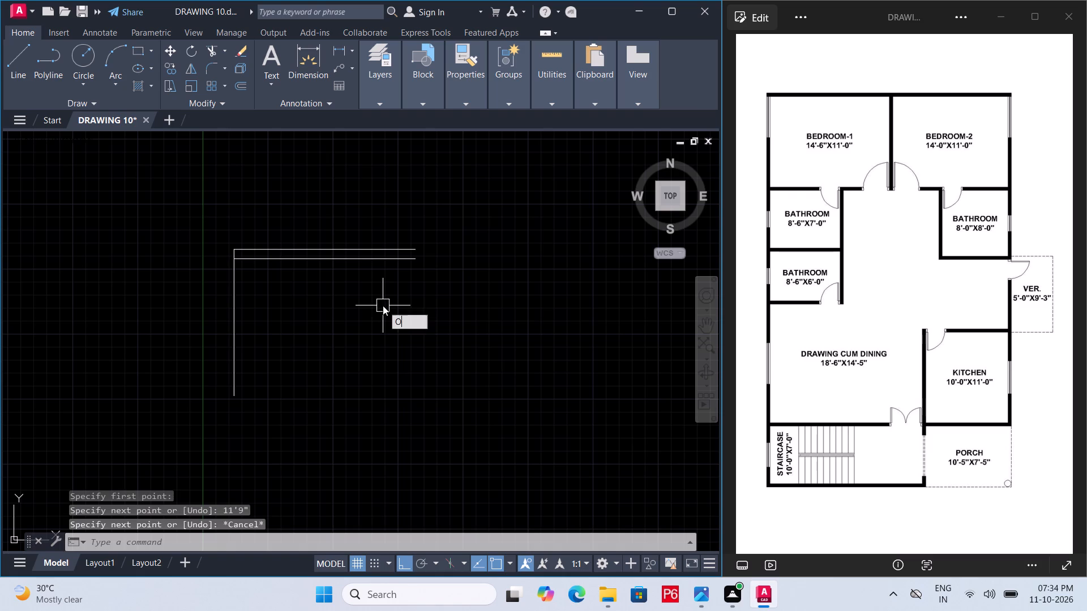
{"action": "key", "text": "Return"}
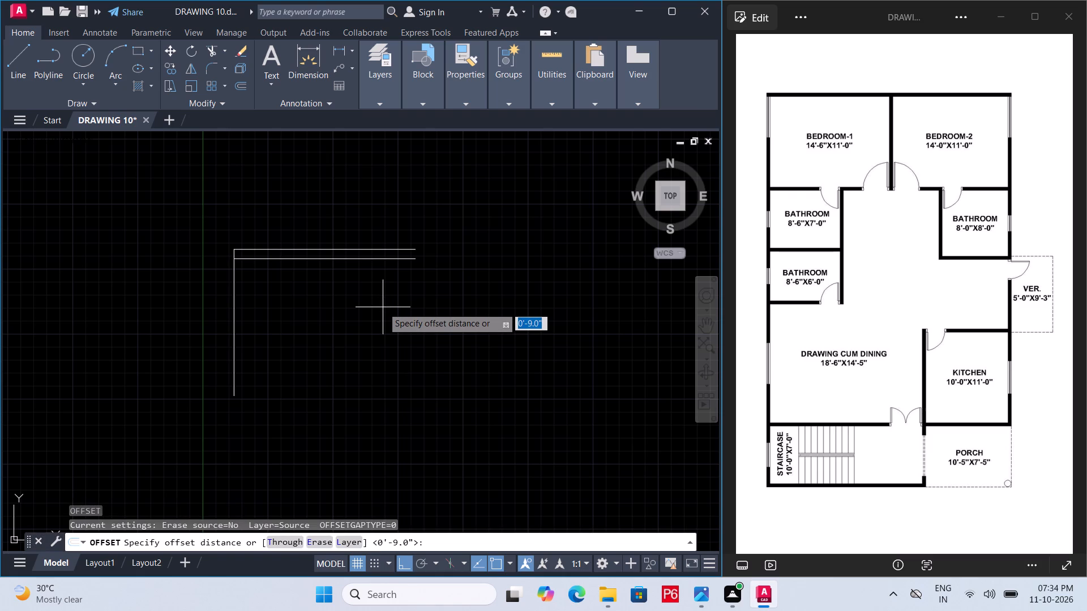
{"action": "type", "text": "11'"}
{"action": "key", "text": "Return"}
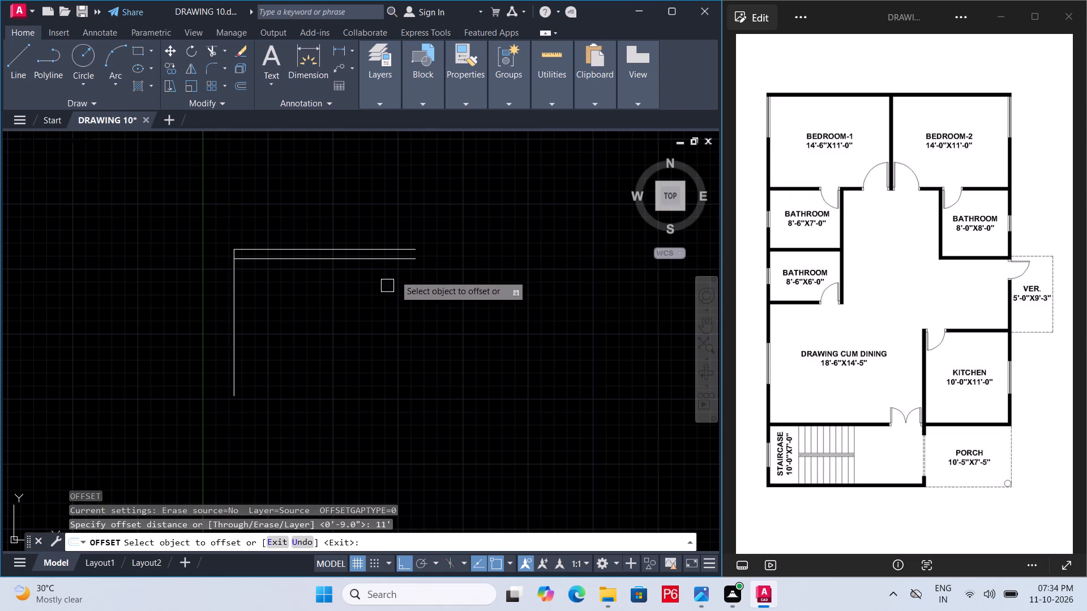
{"action": "left_click", "coordinate": [403, 261]}
{"action": "left_click", "coordinate": [402, 326]}
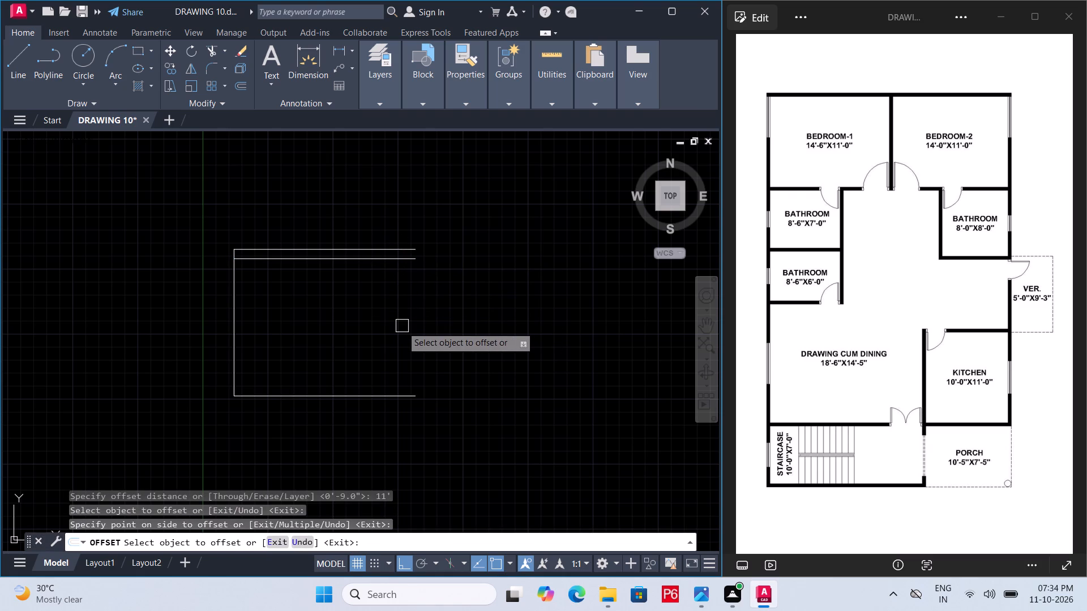
{"action": "key", "text": "Escape"}
Offset the left vertical line 9" outward to the left for the wall thickness, and save the drawing.
{"action": "scroll", "coordinate": [219, 342], "scroll_direction": "up", "scroll_amount": 1}
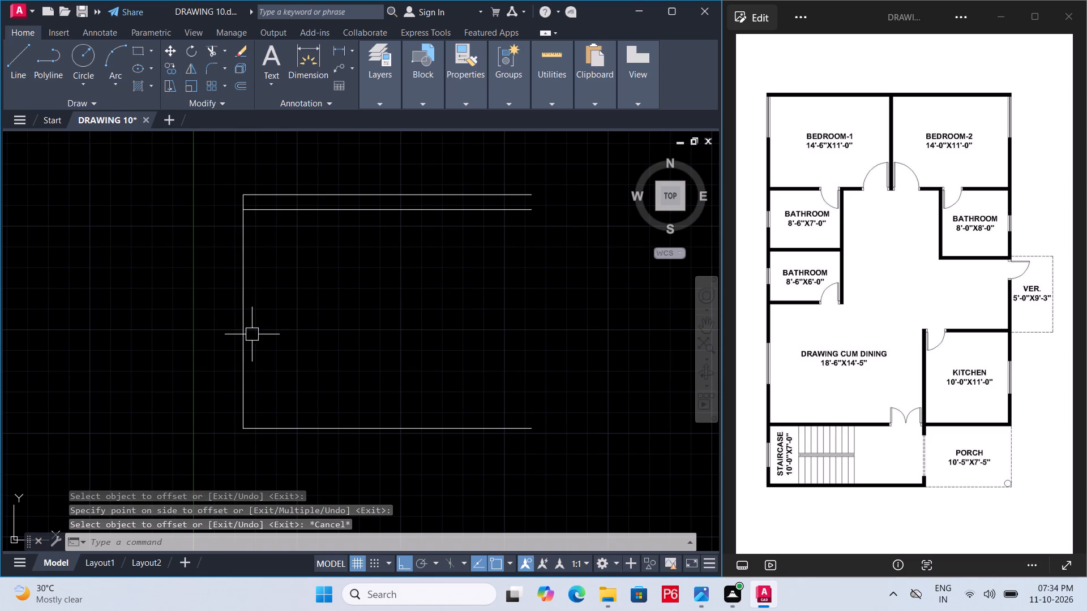
{"action": "scroll", "coordinate": [303, 324], "scroll_direction": "down", "scroll_amount": 1}
{"action": "middle_click_drag", "start_coordinate": [306, 324], "coordinate": [311, 311]}
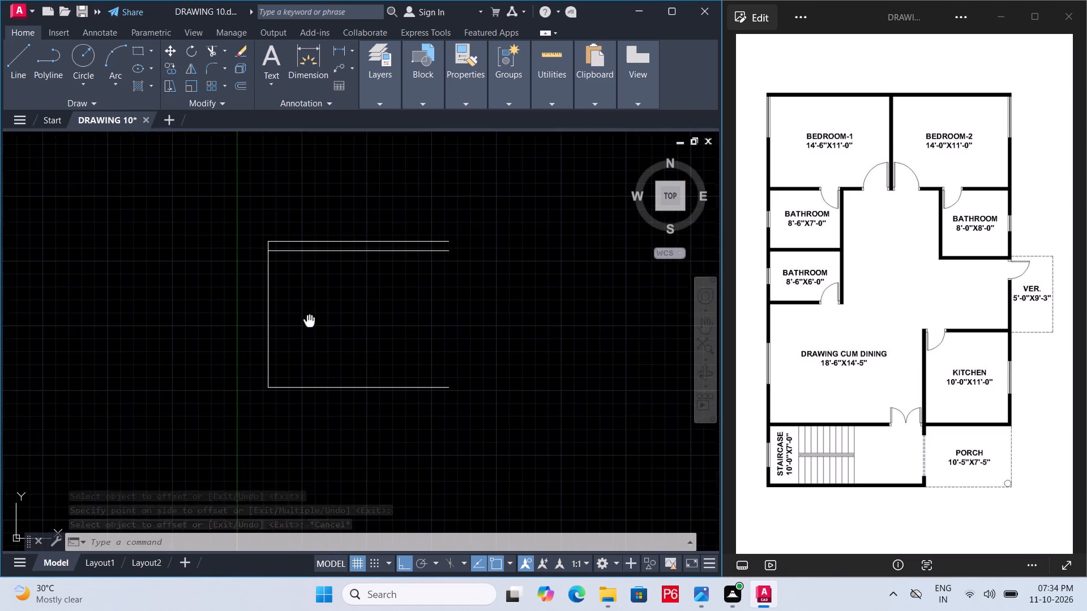
{"action": "middle_click_drag", "start_coordinate": [311, 311], "coordinate": [313, 304]}
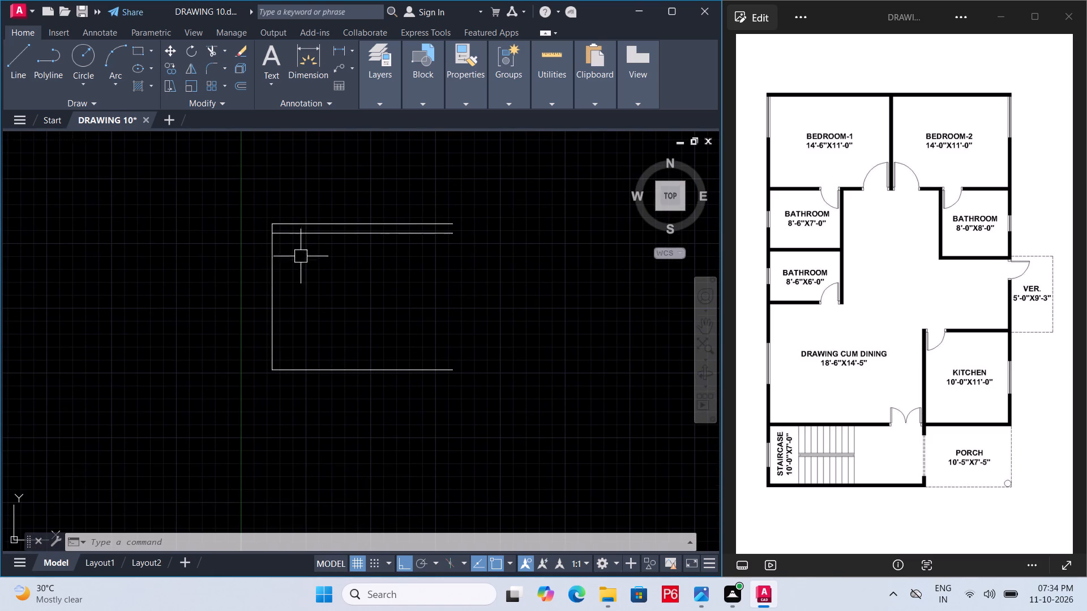
{"action": "key", "text": "o"}
{"action": "key", "text": "Return"}
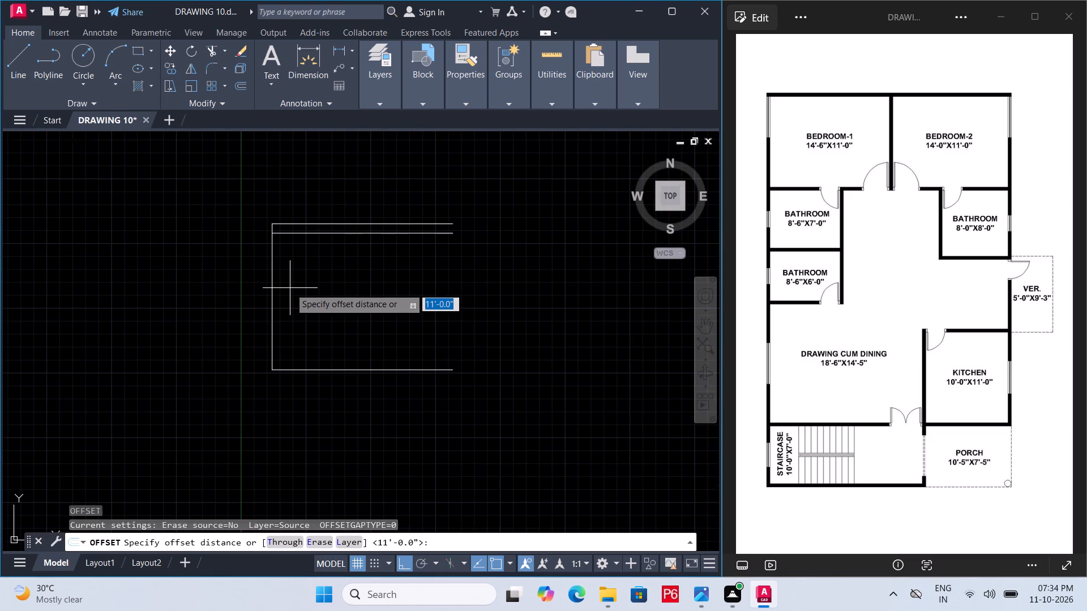
{"action": "key", "text": "9"}
{"action": "key", "text": "shift+quotedbl"}
{"action": "key", "text": "Return"}
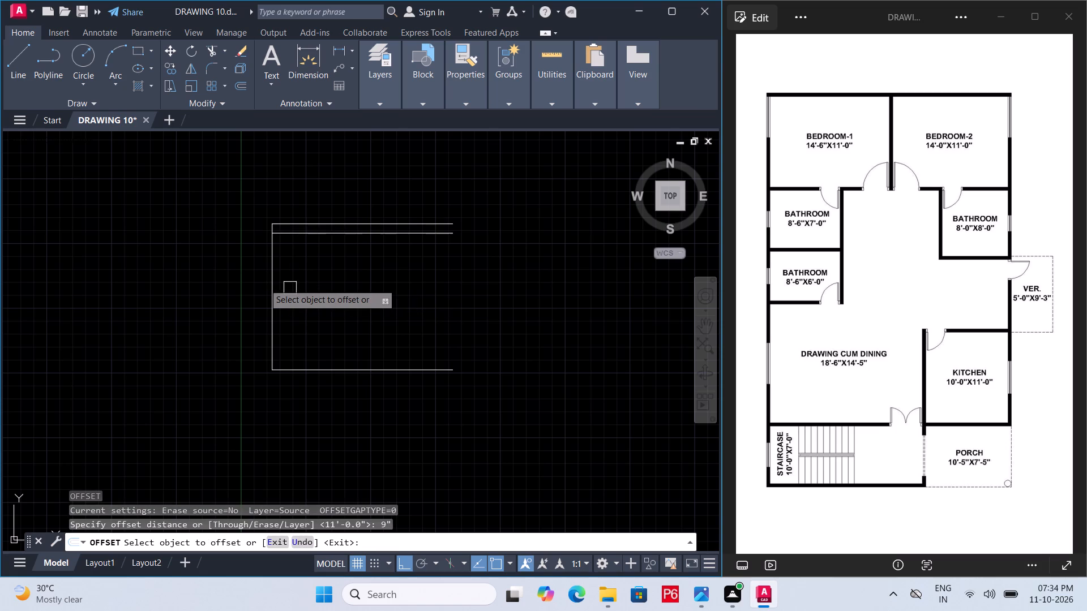
{"action": "left_click", "coordinate": [264, 283]}
{"action": "left_click", "coordinate": [275, 282]}
{"action": "left_click", "coordinate": [225, 288]}
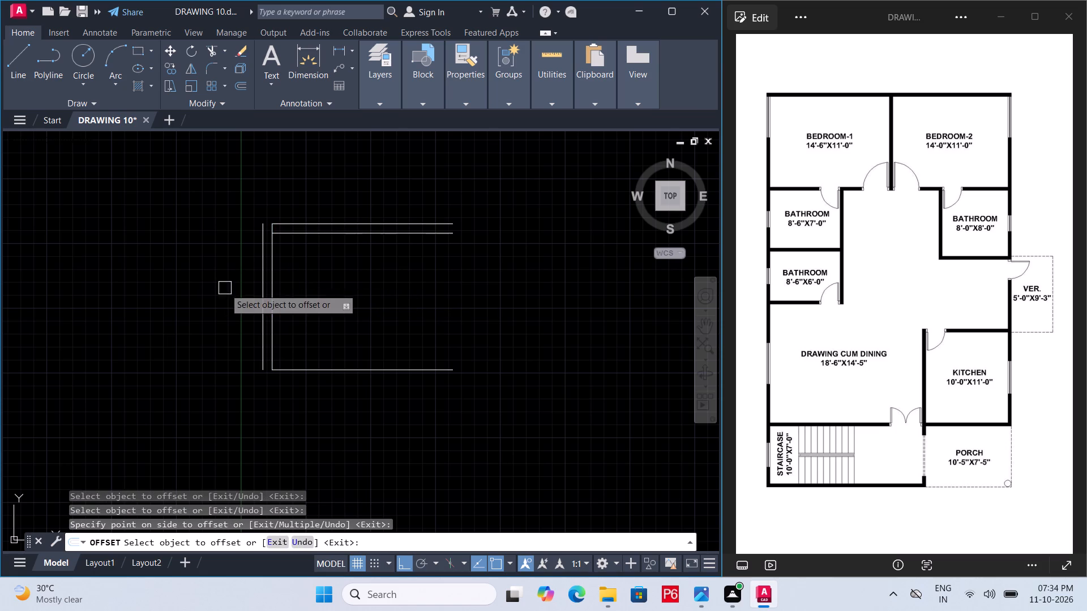
{"action": "key", "text": "Escape"}
{"action": "scroll", "coordinate": [285, 273], "scroll_direction": "up", "scroll_amount": 1}
{"action": "key", "text": "ctrl+s"}
{"action": "key", "text": "ctrl+s"}
{"action": "key", "text": "ctrl+s"}
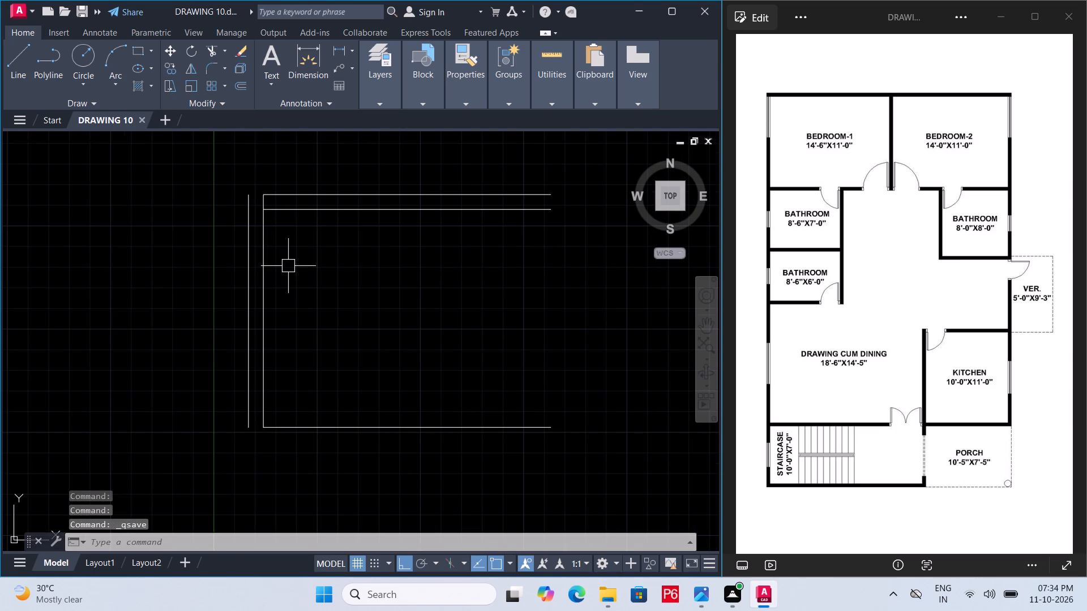
Fillet the outer left wall line to the uppermost and bottom horizontal lines to close both corners, and save the drawing.
{"action": "type", "text": "F"}
{"action": "key", "text": "space"}
{"action": "double_click", "coordinate": [239, 262]}
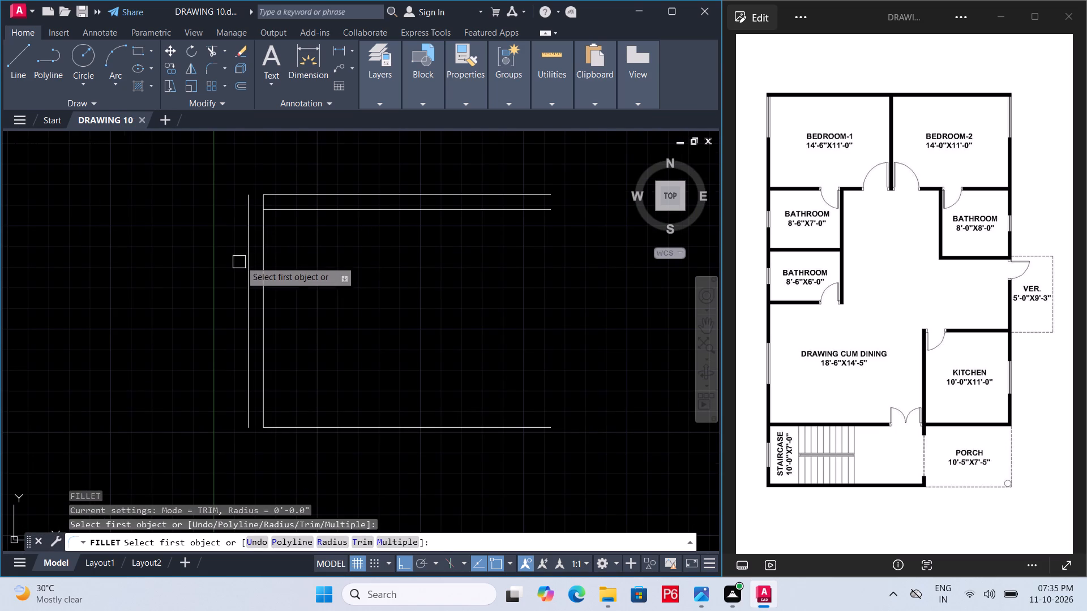
{"action": "left_click", "coordinate": [249, 253]}
{"action": "left_click", "coordinate": [294, 194]}
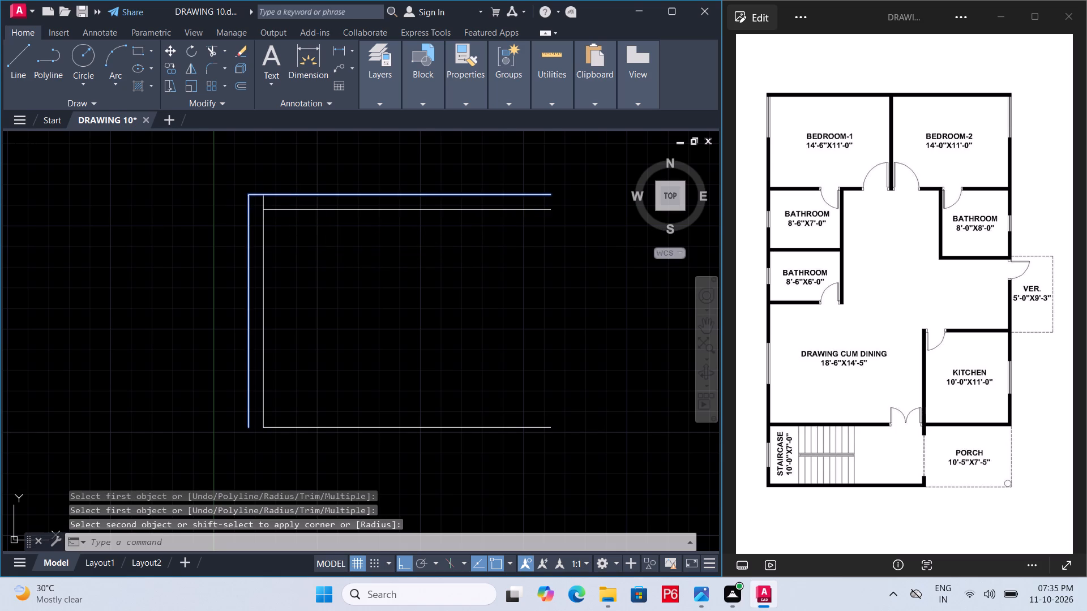
{"action": "key", "text": "space"}
{"action": "left_click", "coordinate": [247, 342]}
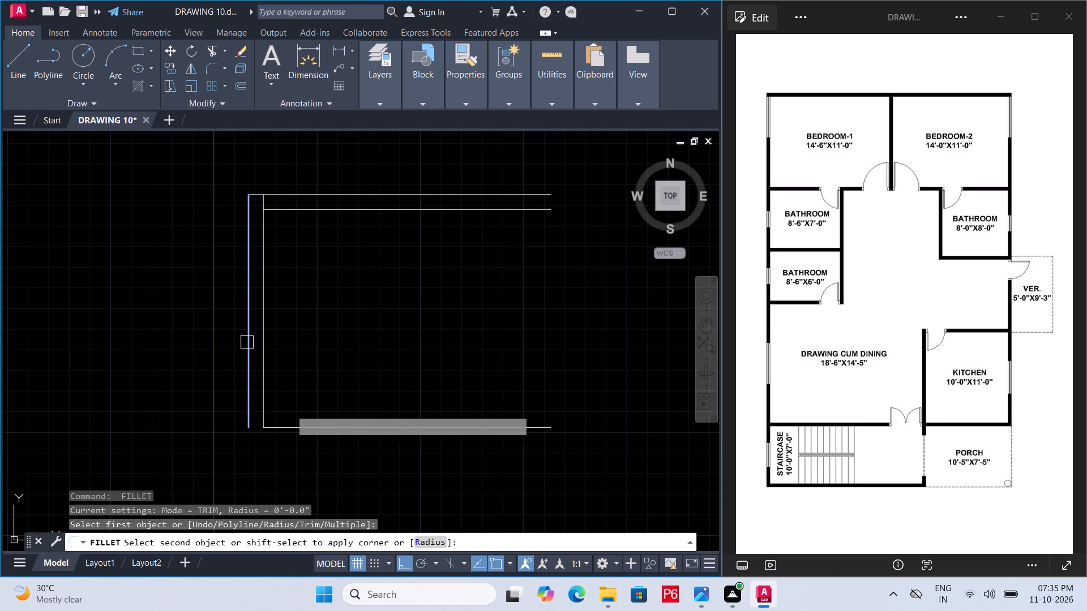
{"action": "double_click", "coordinate": [296, 425]}
{"action": "key", "text": "ctrl+s"}
{"action": "key", "text": "ctrl+s"}
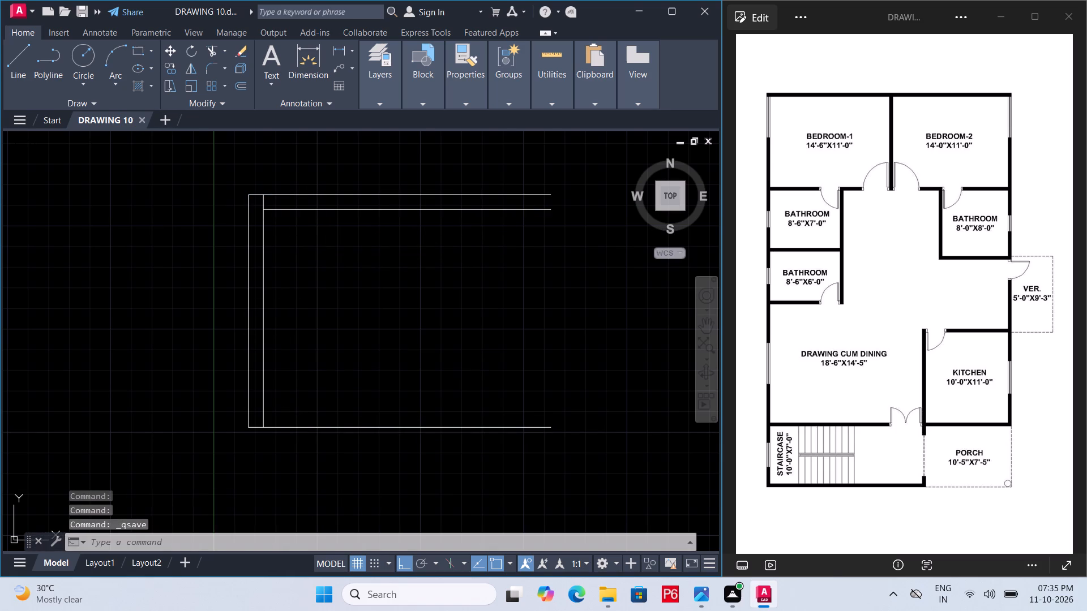
{"action": "key", "text": "ctrl+s"}
Trim the piece of the inner left wall line that crosses the top wall, and save the drawing.
{"action": "scroll", "coordinate": [275, 212], "scroll_direction": "up", "scroll_amount": 3}
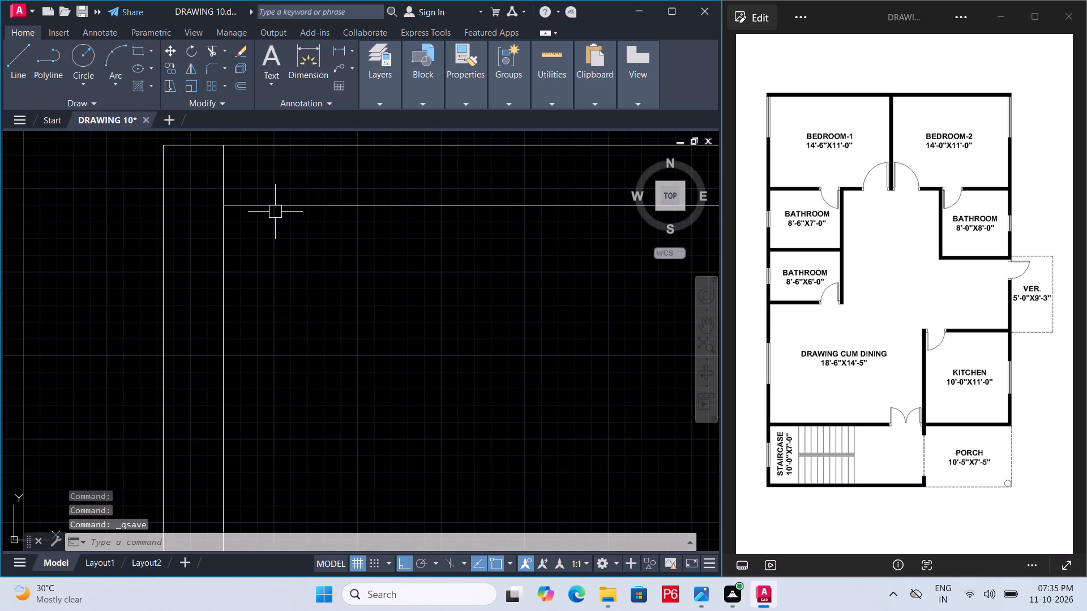
{"action": "key", "text": "t"}
{"action": "key", "text": "r"}
{"action": "key", "text": "space"}
{"action": "key", "text": "space"}
{"action": "double_click", "coordinate": [219, 178]}
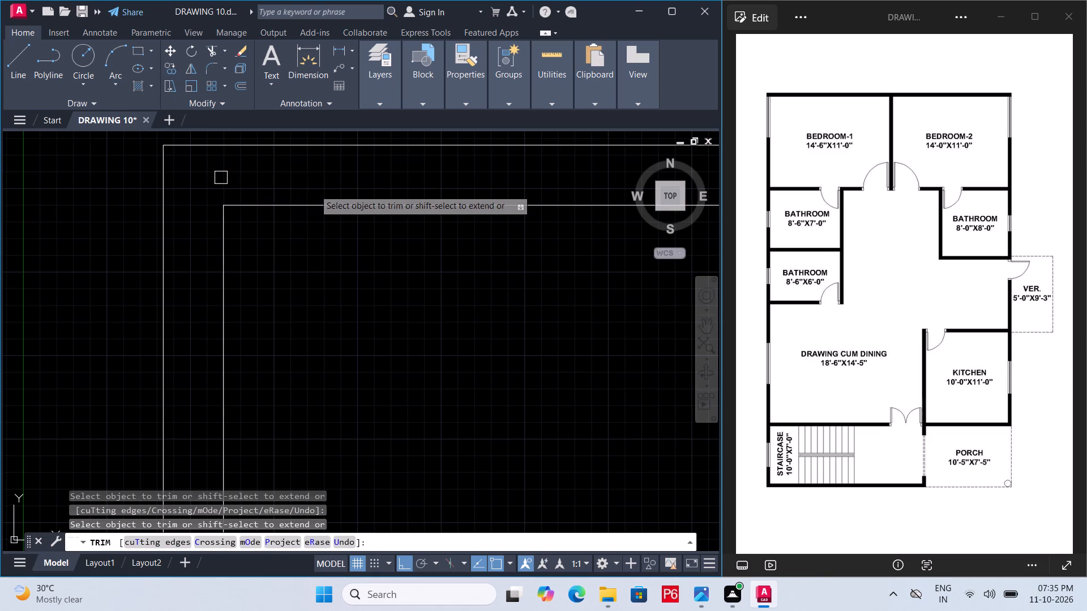
{"action": "key", "text": "ctrl+s"}
{"action": "key", "text": "ctrl+s"}
{"action": "key", "text": "ctrl+s"}
Draw a vertical line from the right end of the upper wall line to the bottom line's right end, and save the drawing.
{"action": "scroll", "coordinate": [256, 218], "scroll_direction": "down", "scroll_amount": 2, "text": "ctrl"}
{"action": "scroll", "coordinate": [250, 224], "scroll_direction": "down", "scroll_amount": 2}
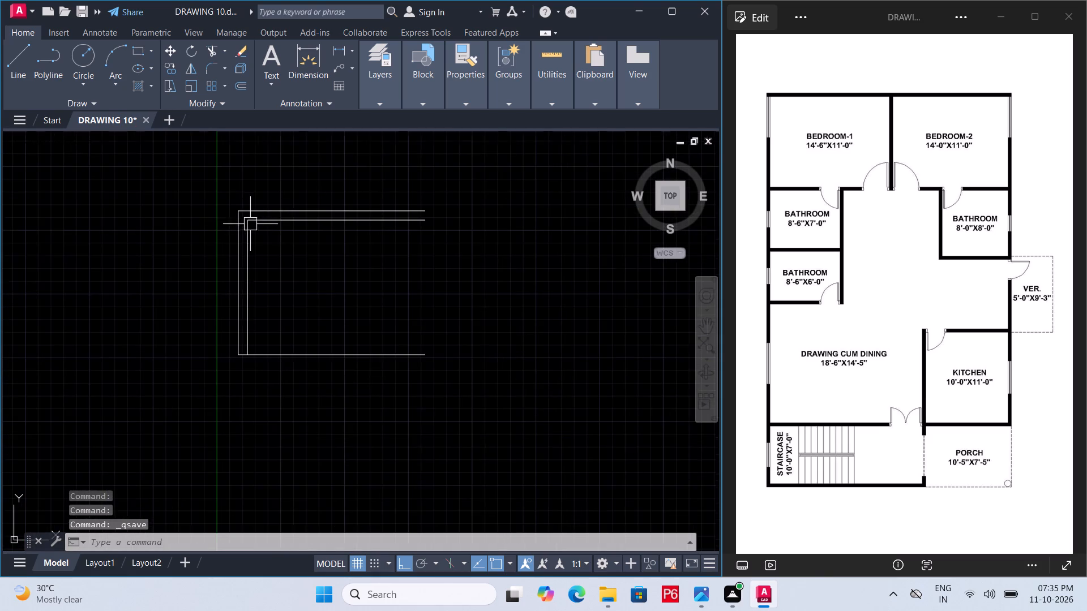
{"action": "middle_click_drag", "start_coordinate": [328, 277], "coordinate": [301, 255]}
{"action": "scroll", "coordinate": [379, 198], "scroll_direction": "up", "scroll_amount": 2}
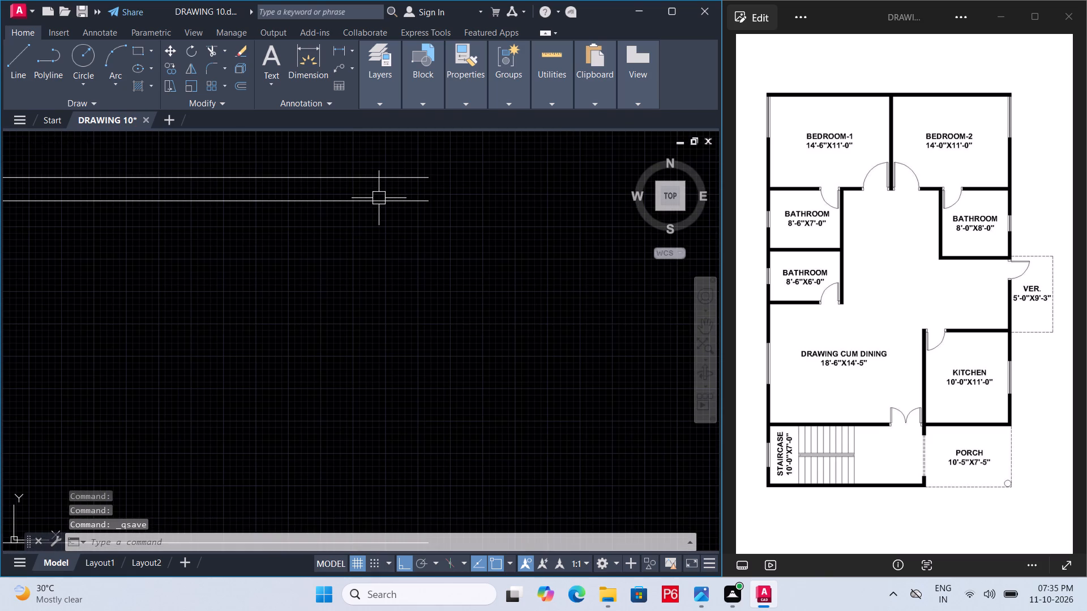
{"action": "type", "text": "L"}
{"action": "key", "text": "space"}
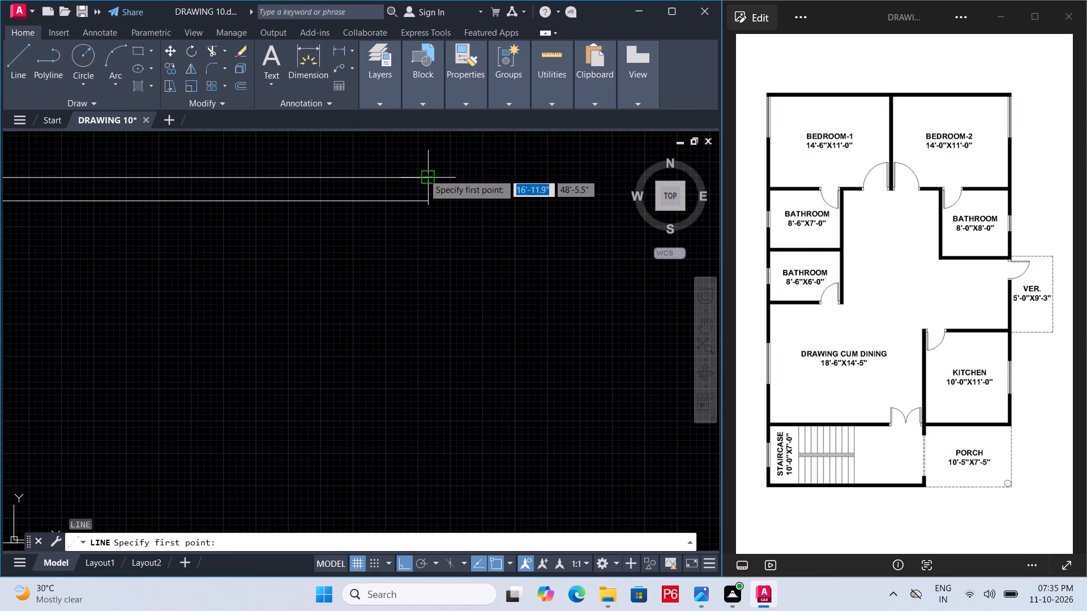
{"action": "left_click", "coordinate": [423, 174]}
{"action": "middle_click_drag", "start_coordinate": [418, 306], "coordinate": [424, 220]}
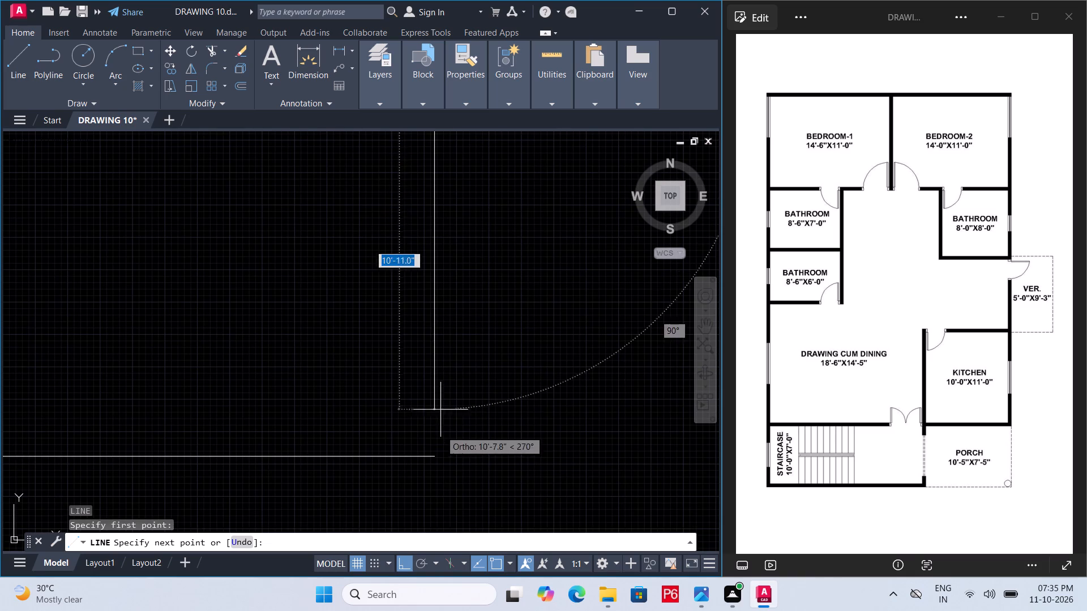
{"action": "left_click", "coordinate": [432, 453]}
{"action": "scroll", "coordinate": [429, 417], "scroll_direction": "down", "scroll_amount": 3}
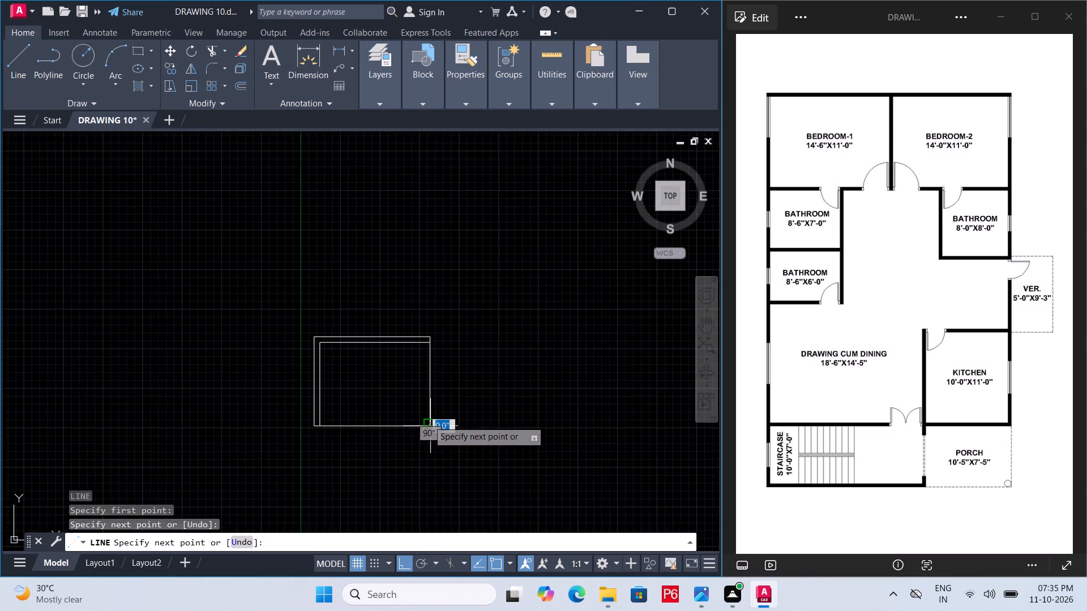
{"action": "key", "text": "ctrl+s"}
{"action": "key", "text": "ctrl+s"}
Offset BEDROOM-1's right vertical line 9" to the right for the wall thickness, and save the drawing.
{"action": "key", "text": "o"}
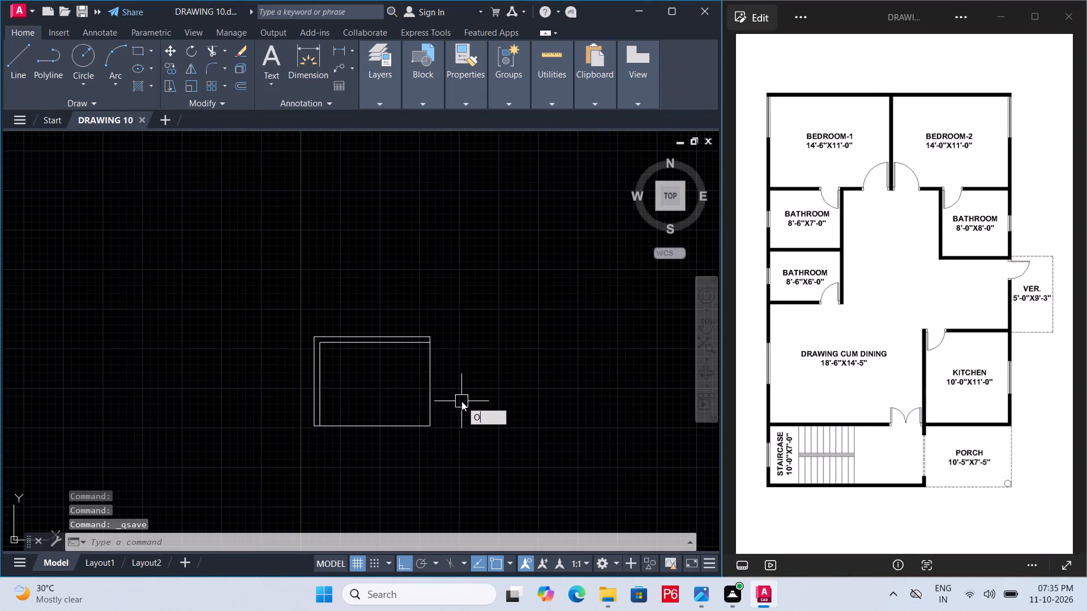
{"action": "key", "text": "Return"}
{"action": "key", "text": "9"}
{"action": "key", "text": "shift+quotedbl"}
{"action": "key", "text": "Return"}
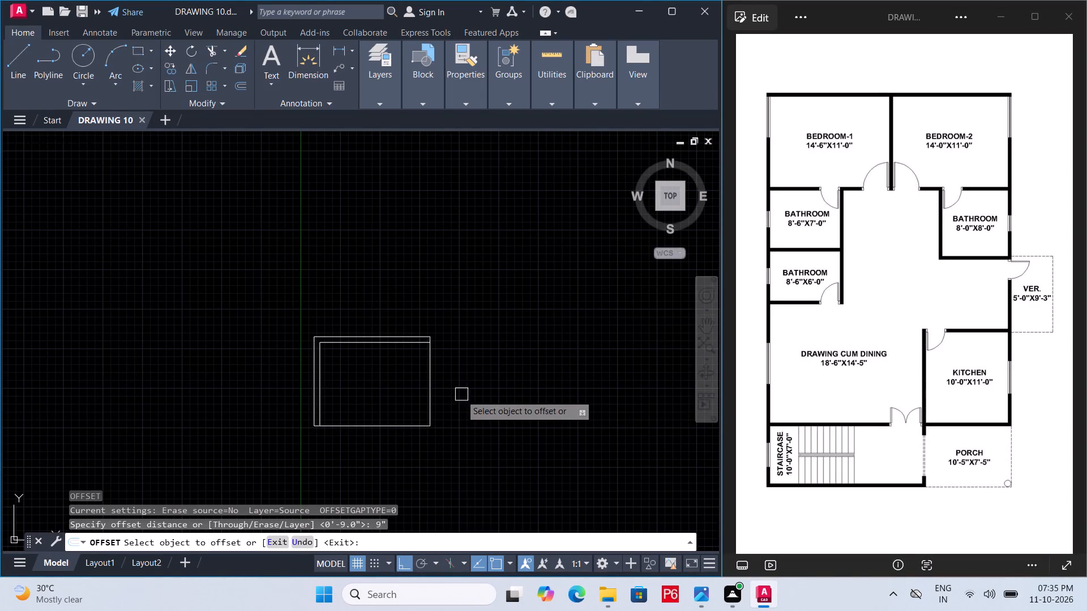
{"action": "left_click", "coordinate": [429, 391]}
{"action": "double_click", "coordinate": [472, 389]}
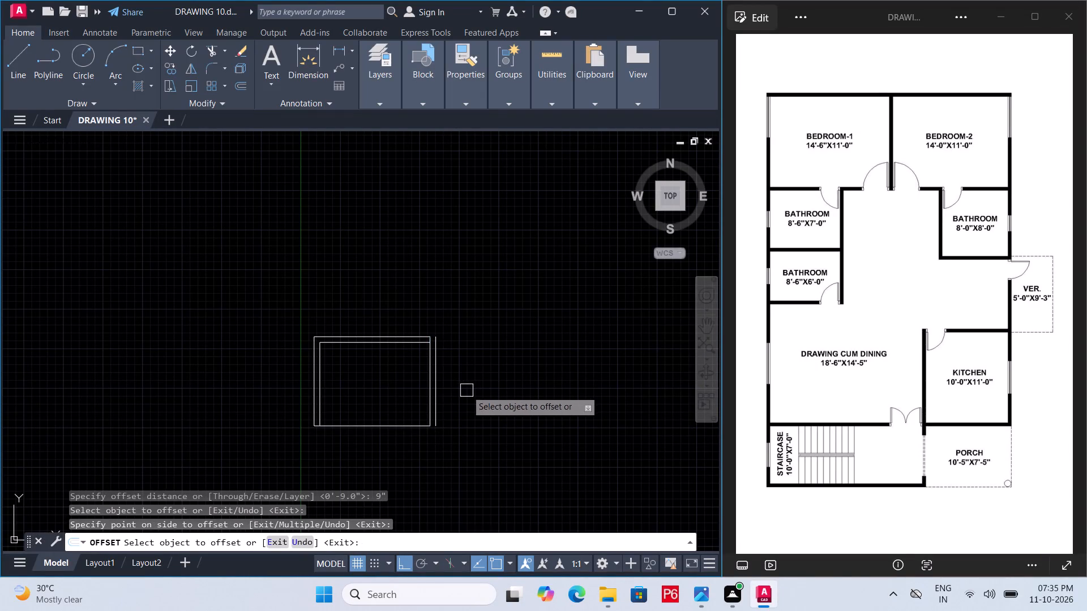
{"action": "key", "text": "Escape"}
{"action": "key", "text": "ctrl+s"}
{"action": "key", "text": "ctrl+s"}
Offset the outer line of BEDROOM-1's right wall 14' to the right for BEDROOM-2's width, and save the drawing.
{"action": "scroll", "coordinate": [408, 346], "scroll_direction": "up", "scroll_amount": 2}
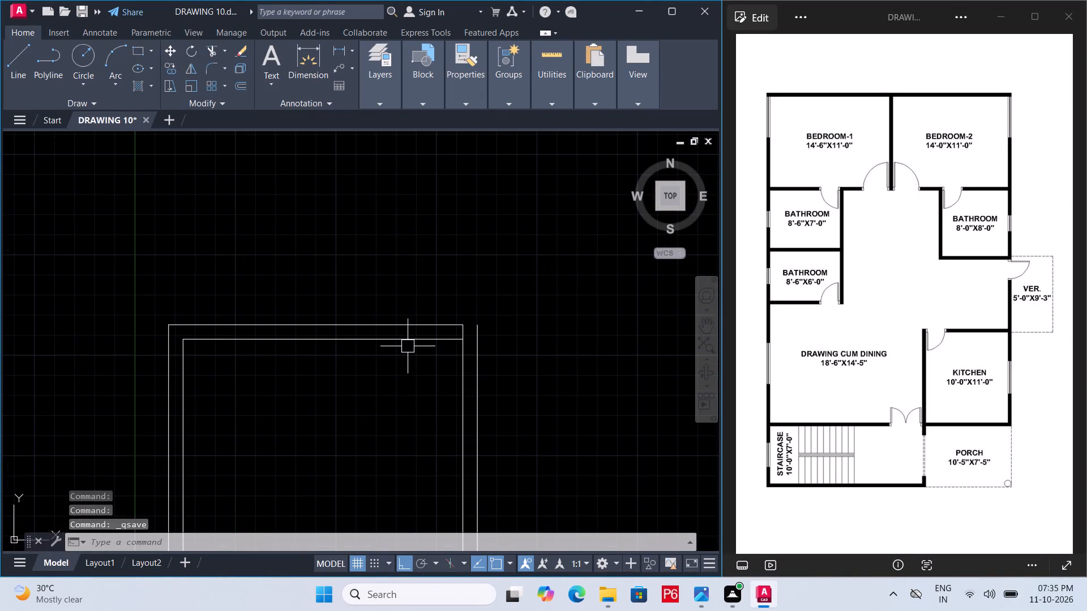
{"action": "middle_click_drag", "start_coordinate": [464, 360], "coordinate": [326, 296]}
{"action": "scroll", "coordinate": [350, 327], "scroll_direction": "down", "scroll_amount": 1}
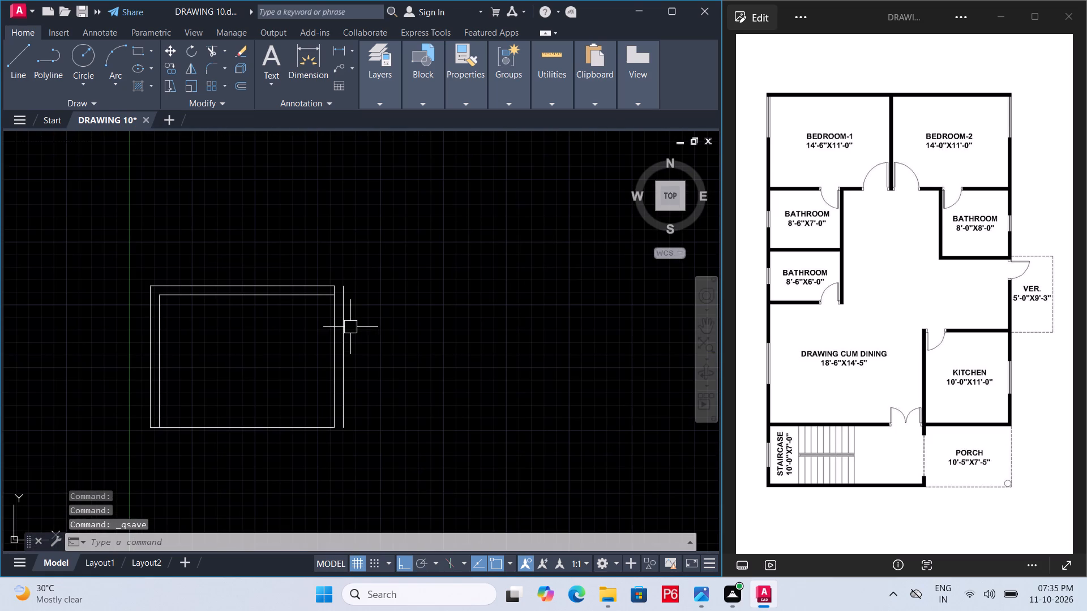
{"action": "key", "text": "o"}
{"action": "key", "text": "Return"}
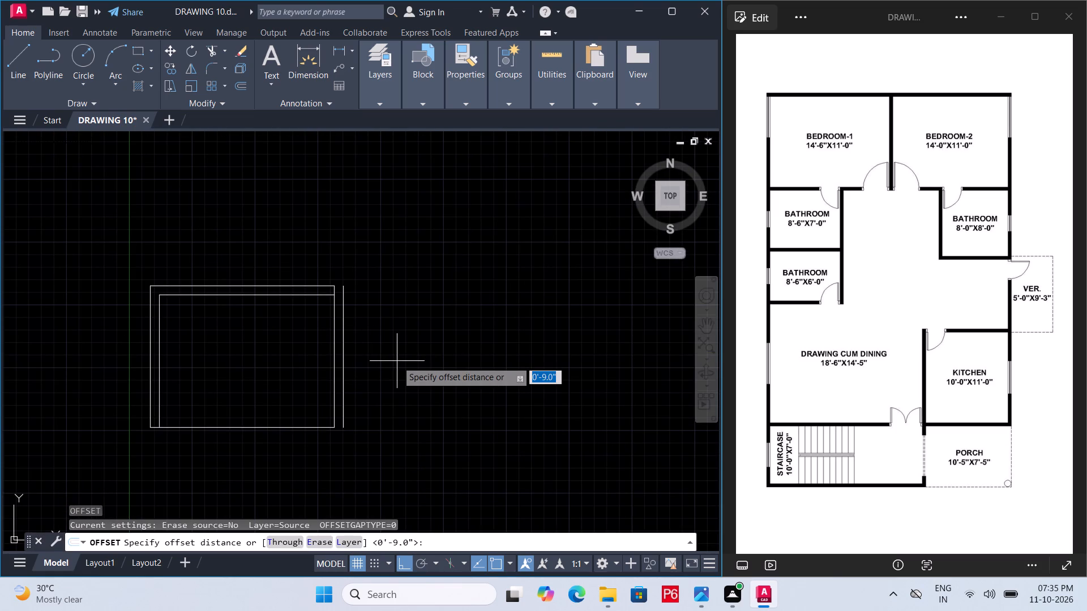
{"action": "type", "text": "14'"}
{"action": "key", "text": "Return"}
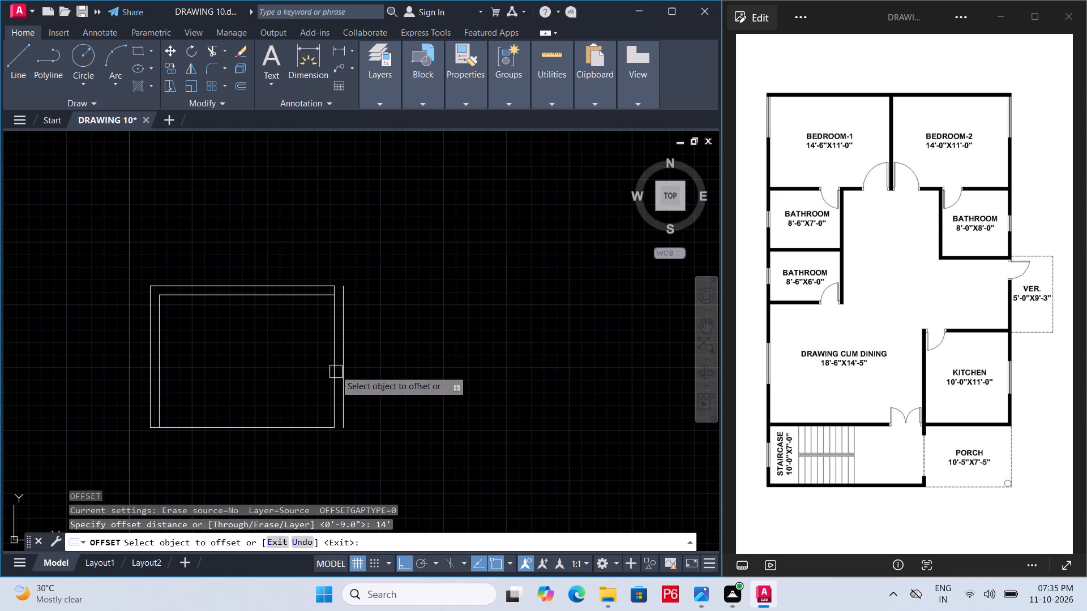
{"action": "left_click", "coordinate": [342, 377]}
{"action": "left_click", "coordinate": [440, 376]}
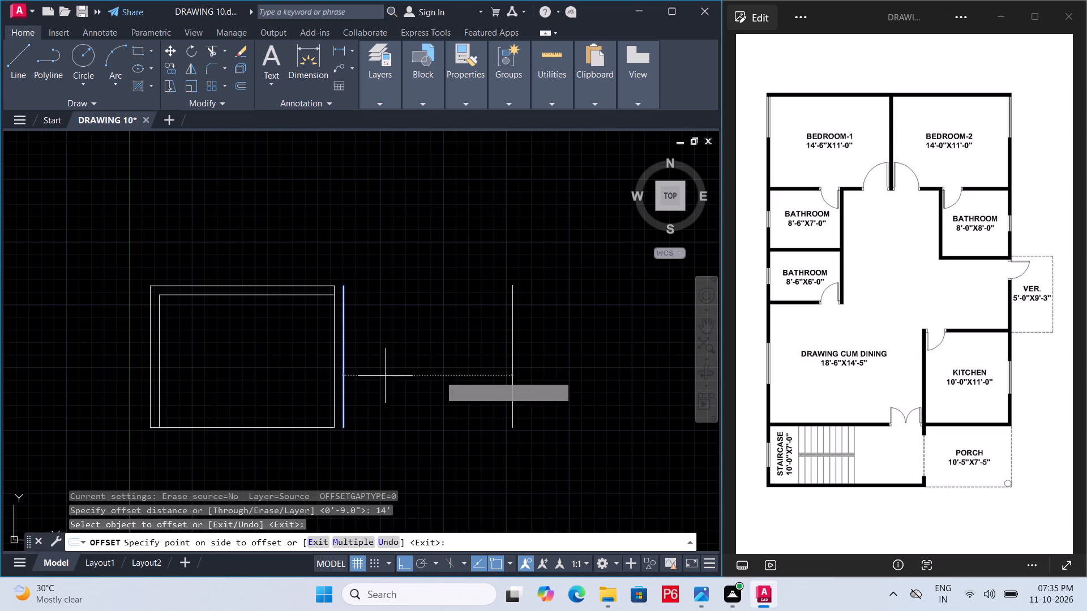
{"action": "key", "text": "ctrl+s"}
{"action": "key", "text": "ctrl+s"}
{"action": "key", "text": "ctrl+s"}
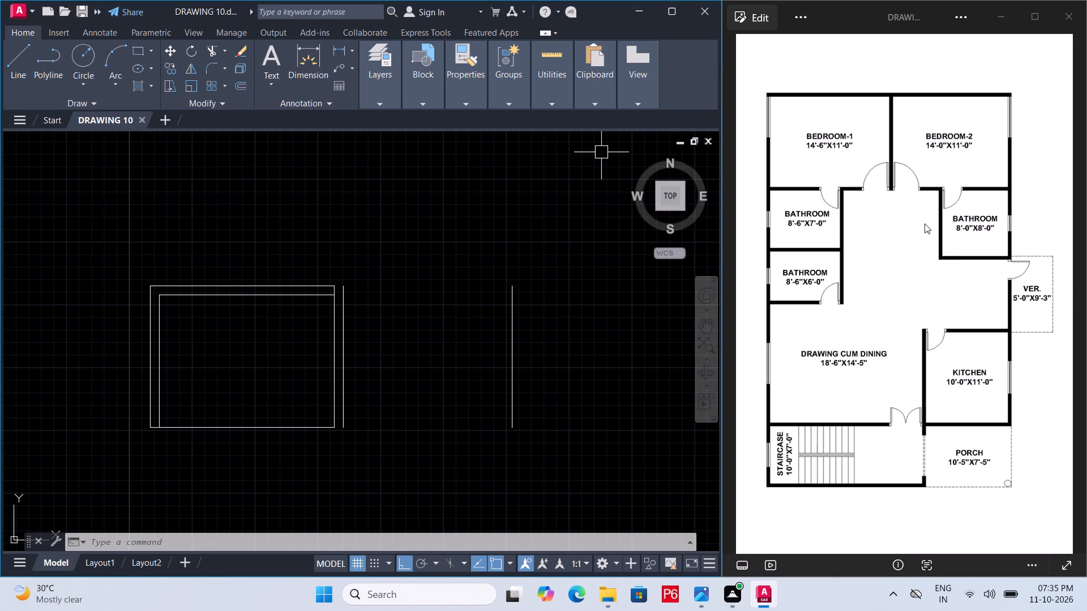
{"action": "key", "text": "Escape"}
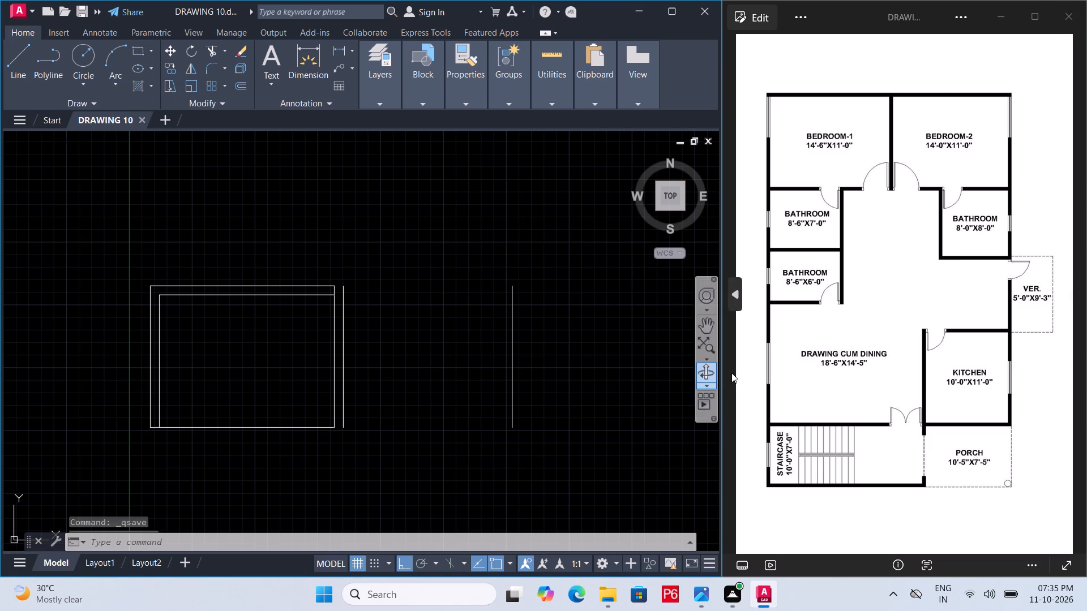
Offset BEDROOM-2's right vertical line 9" to the right for the wall thickness, and save the drawing.
{"action": "key", "text": "space"}
{"action": "key", "text": "space"}
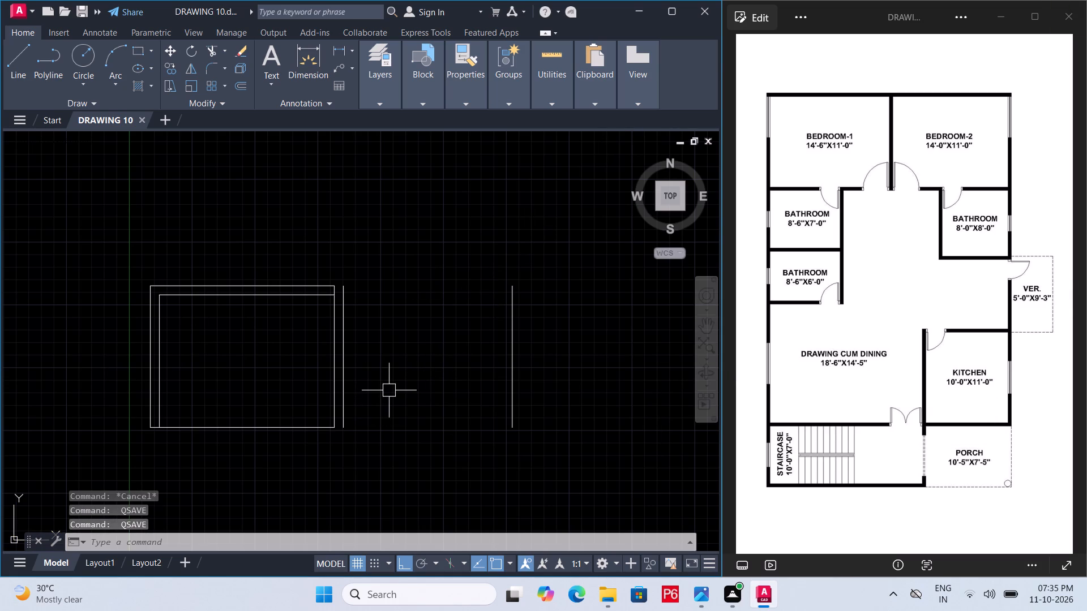
{"action": "key", "text": "o"}
{"action": "key", "text": "Return"}
{"action": "type", "text": "9\""}
{"action": "key", "text": "Return"}
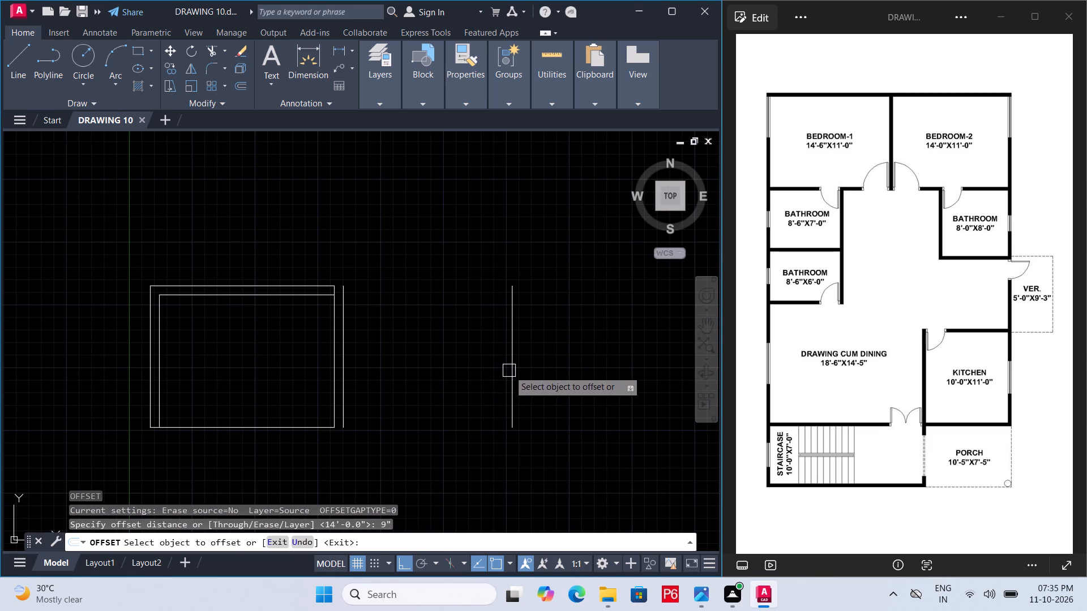
{"action": "left_click", "coordinate": [511, 370]}
{"action": "left_click", "coordinate": [589, 372]}
{"action": "key", "text": "Escape"}
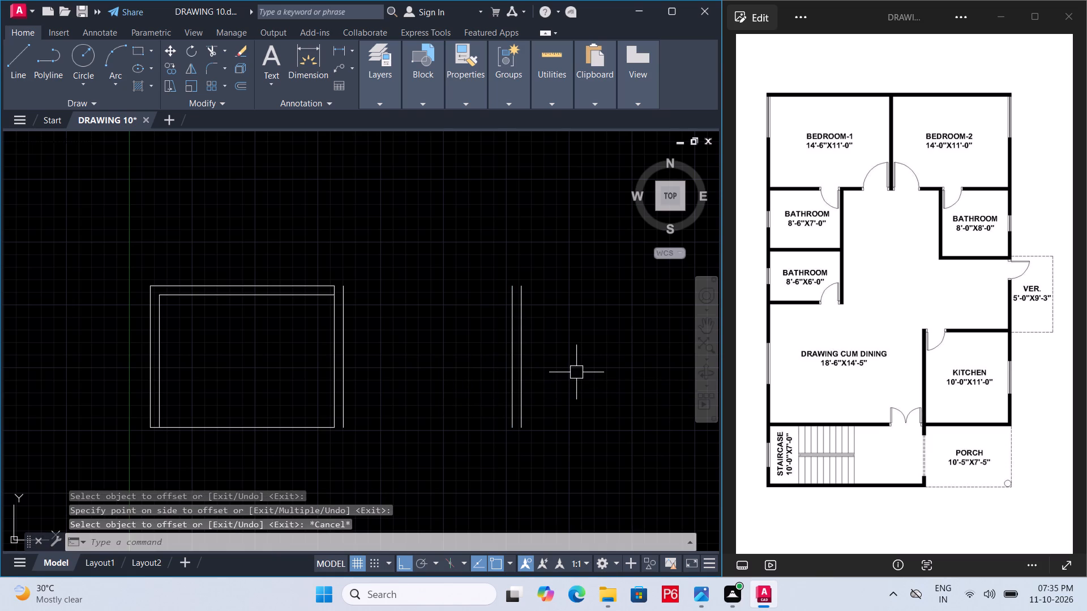
{"action": "key", "text": "ctrl+s"}
{"action": "key", "text": "ctrl+s"}
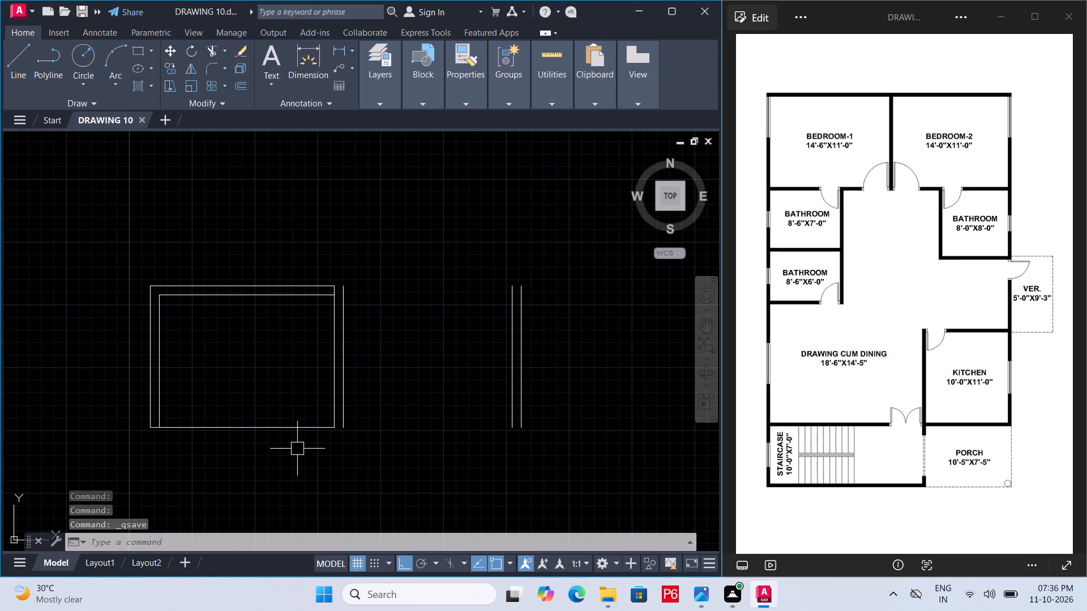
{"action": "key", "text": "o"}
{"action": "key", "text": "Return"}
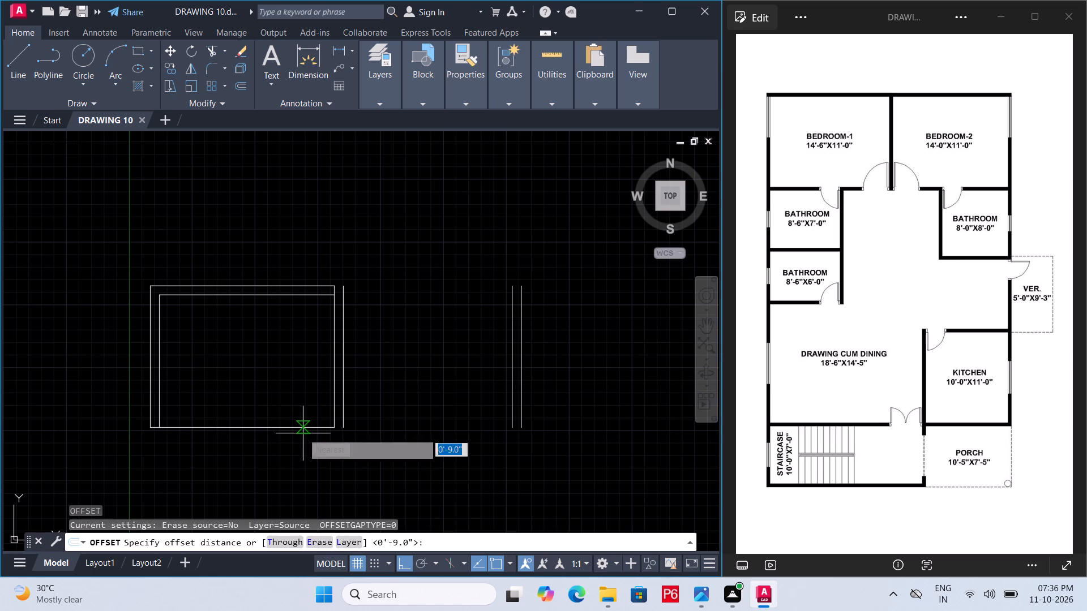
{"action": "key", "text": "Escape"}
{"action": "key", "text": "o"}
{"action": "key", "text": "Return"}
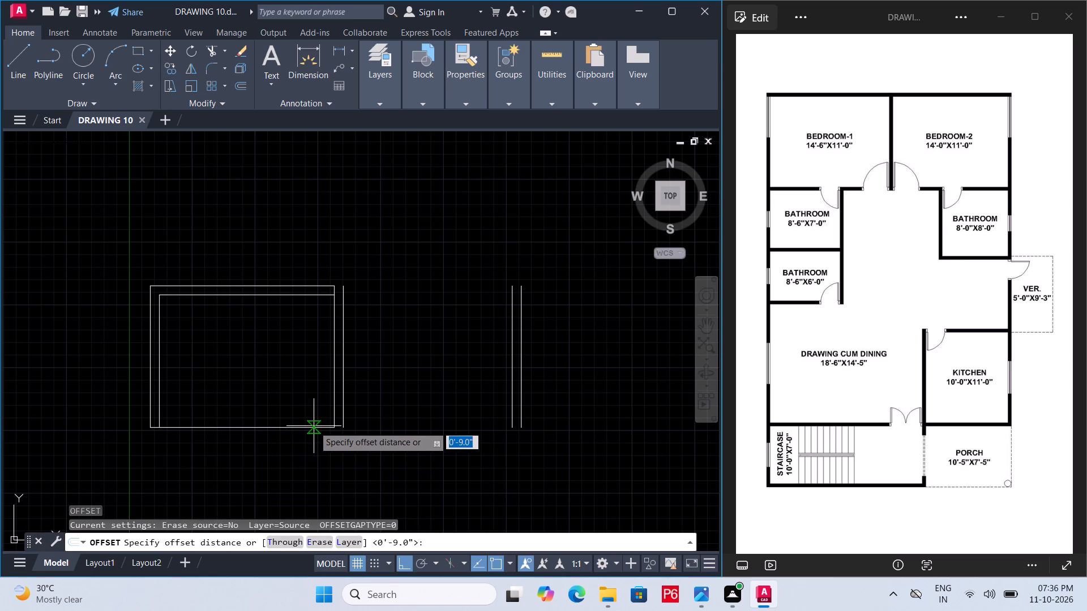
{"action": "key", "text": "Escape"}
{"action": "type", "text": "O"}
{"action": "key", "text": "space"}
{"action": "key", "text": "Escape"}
Extend both top wall lines and the bottom line across to the inner line of BEDROOM-2's right wall.
{"action": "type", "text": "EX"}
{"action": "key", "text": "space"}
{"action": "key", "text": "space"}
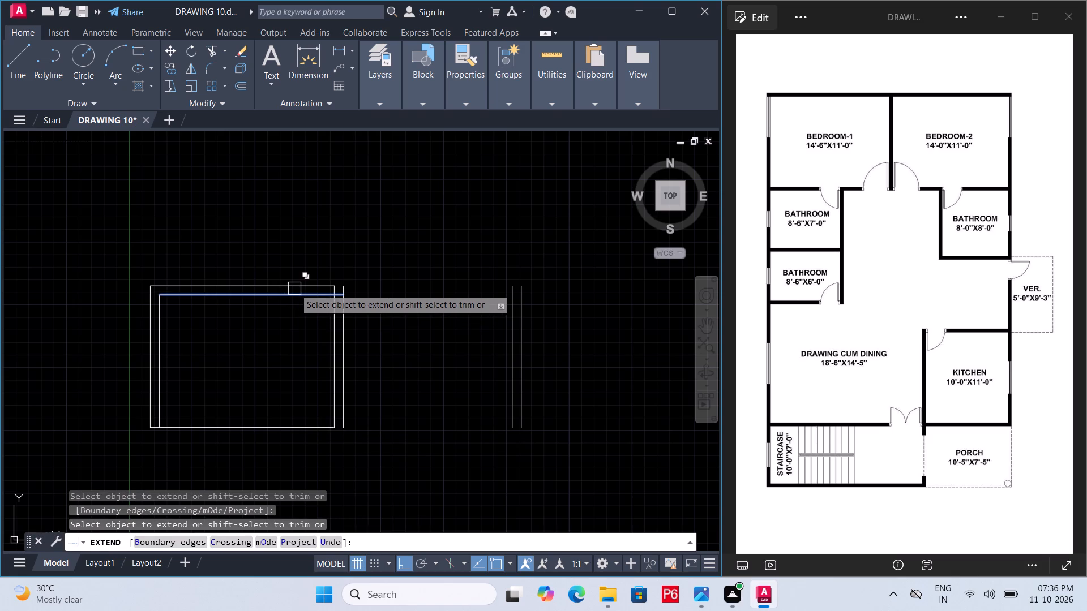
{"action": "left_click", "coordinate": [297, 287]}
{"action": "left_click", "coordinate": [313, 287]}
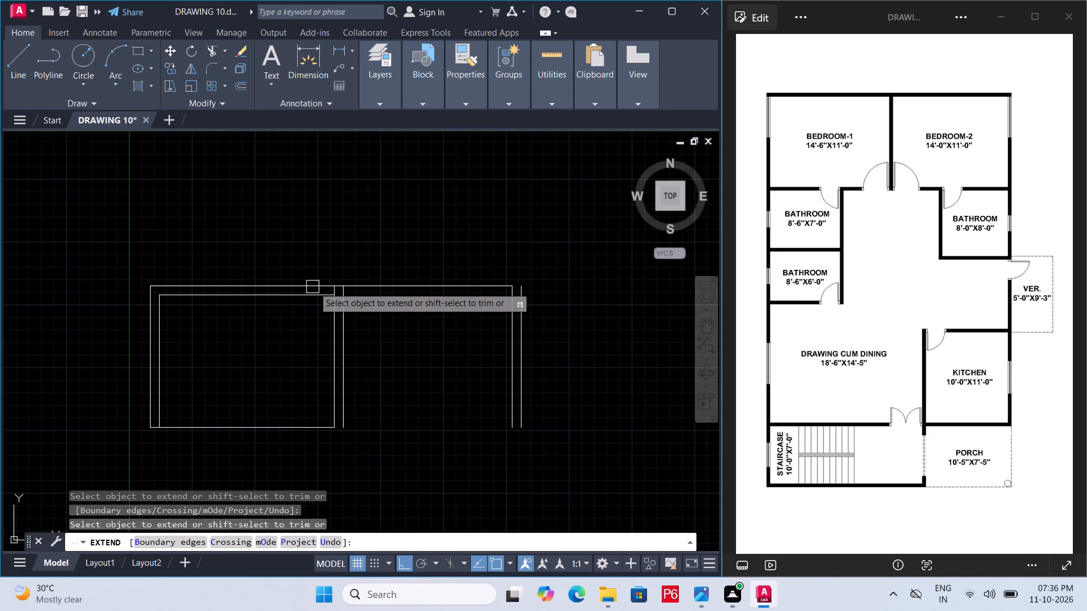
{"action": "left_click", "coordinate": [309, 299]}
{"action": "left_click", "coordinate": [301, 299]}
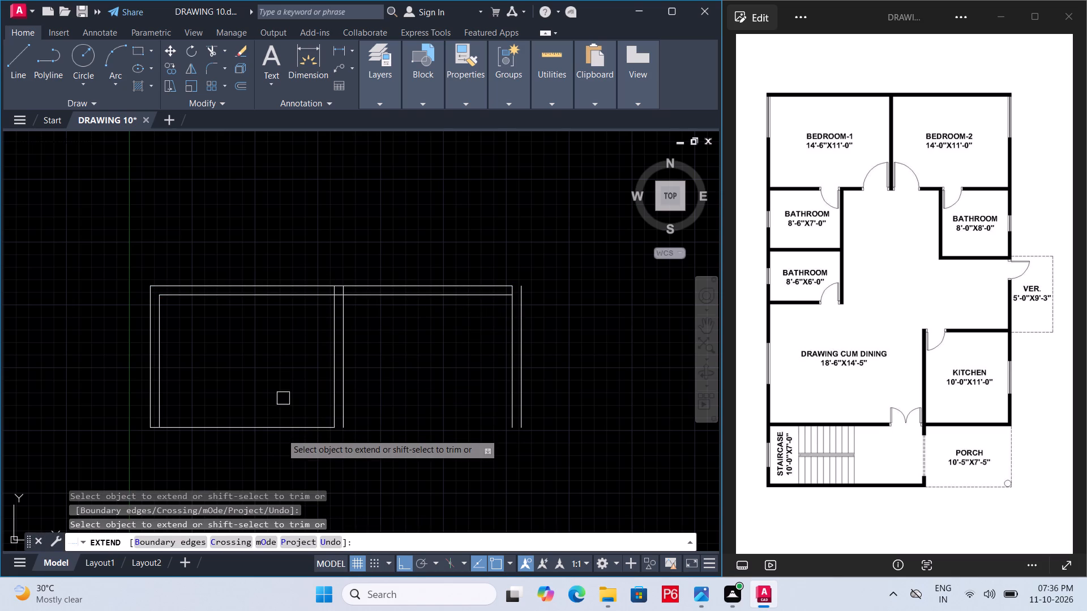
{"action": "left_click", "coordinate": [281, 434]}
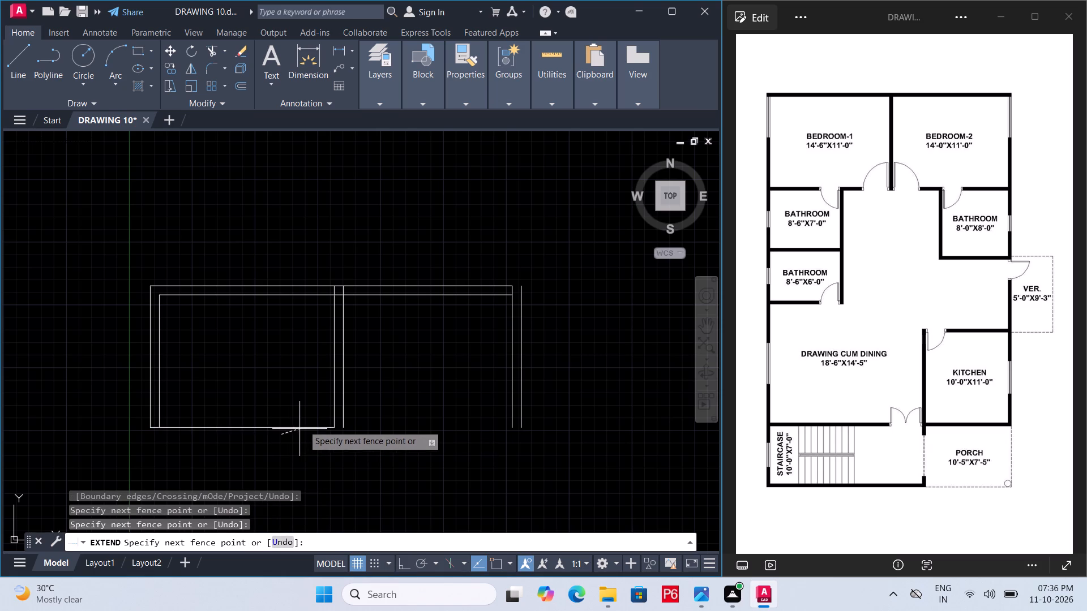
{"action": "left_click", "coordinate": [303, 425]}
{"action": "left_click", "coordinate": [302, 425]}
{"action": "left_click", "coordinate": [302, 425]}
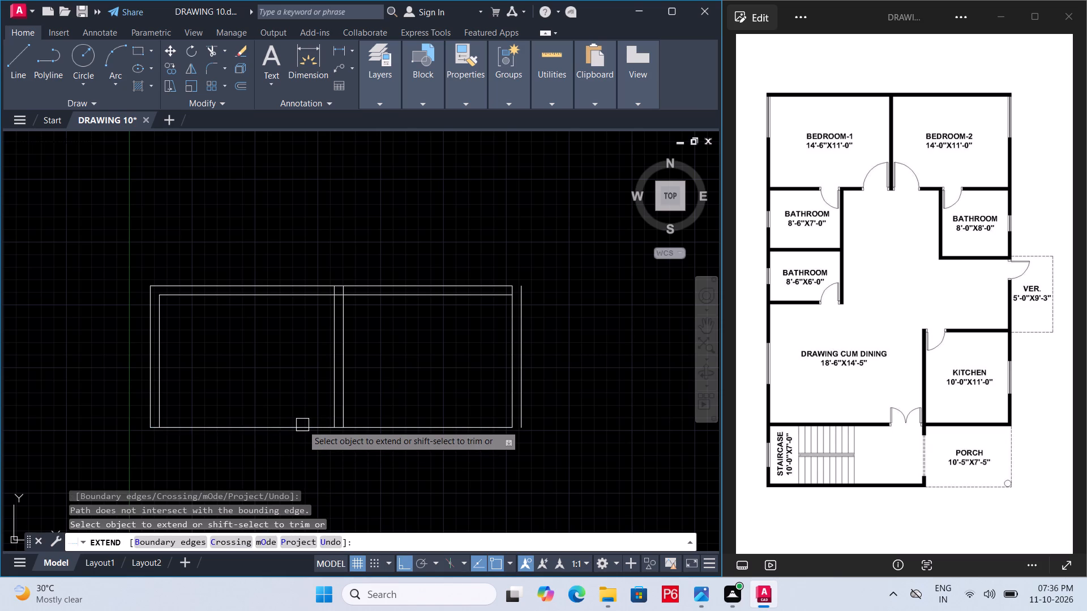
{"action": "left_click", "coordinate": [298, 426]}
{"action": "left_click", "coordinate": [281, 429]}
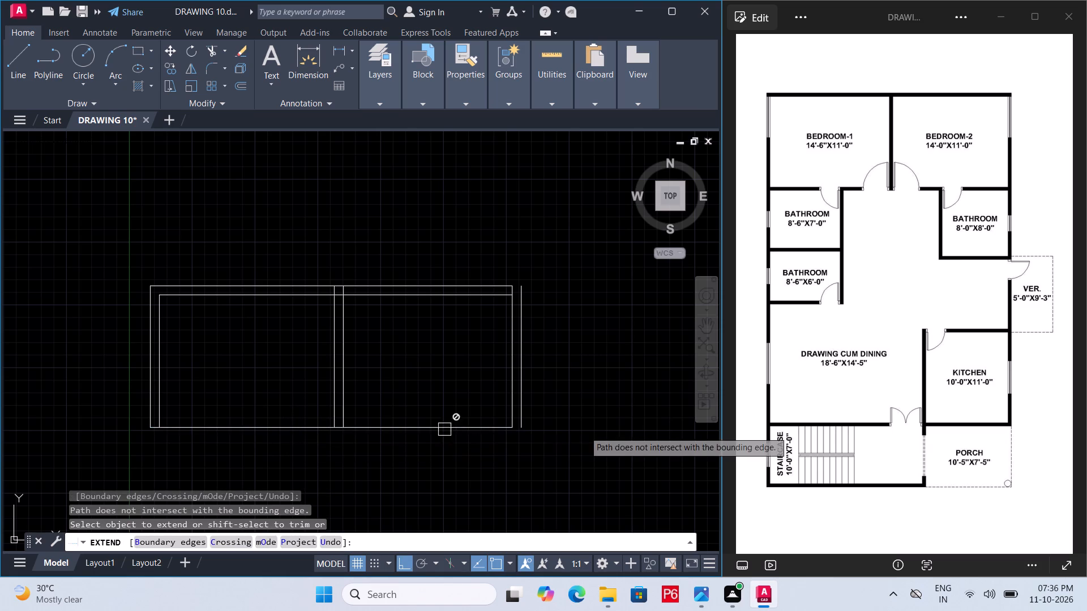
{"action": "scroll", "coordinate": [531, 420], "scroll_direction": "up", "scroll_amount": 1}
{"action": "key", "text": "Escape"}
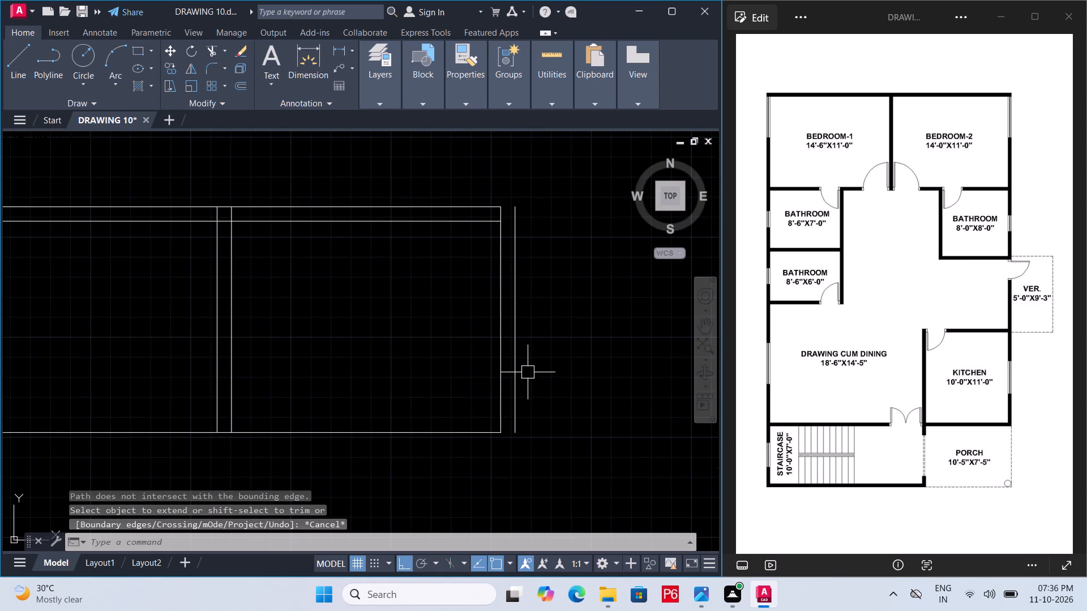
Fillet the outer top line and the bottom line to BEDROOM-2's outer right line as square corners, and save the drawing.
{"action": "key", "text": "f"}
{"action": "key", "text": "space"}
{"action": "left_click", "coordinate": [475, 208]}
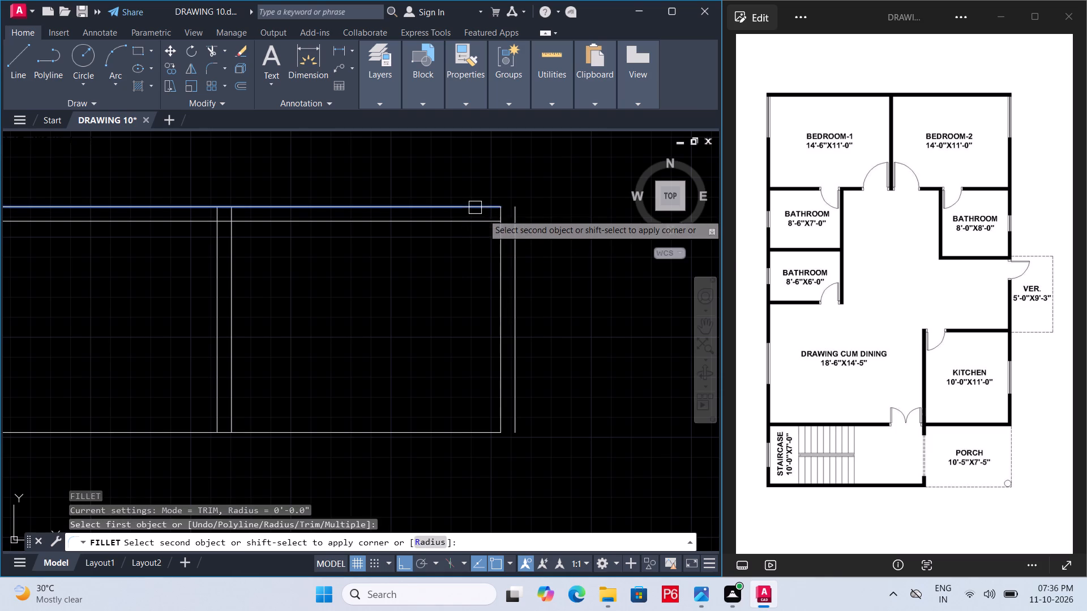
{"action": "left_click", "coordinate": [516, 246]}
{"action": "key", "text": "space"}
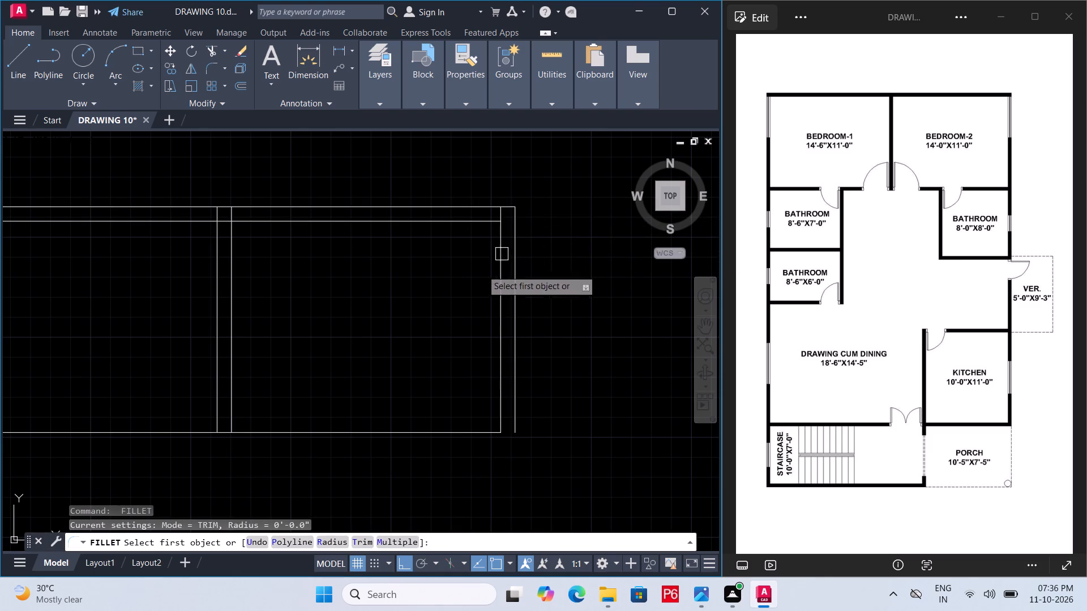
{"action": "key", "text": "space"}
{"action": "key", "text": "space"}
{"action": "left_click", "coordinate": [518, 416]}
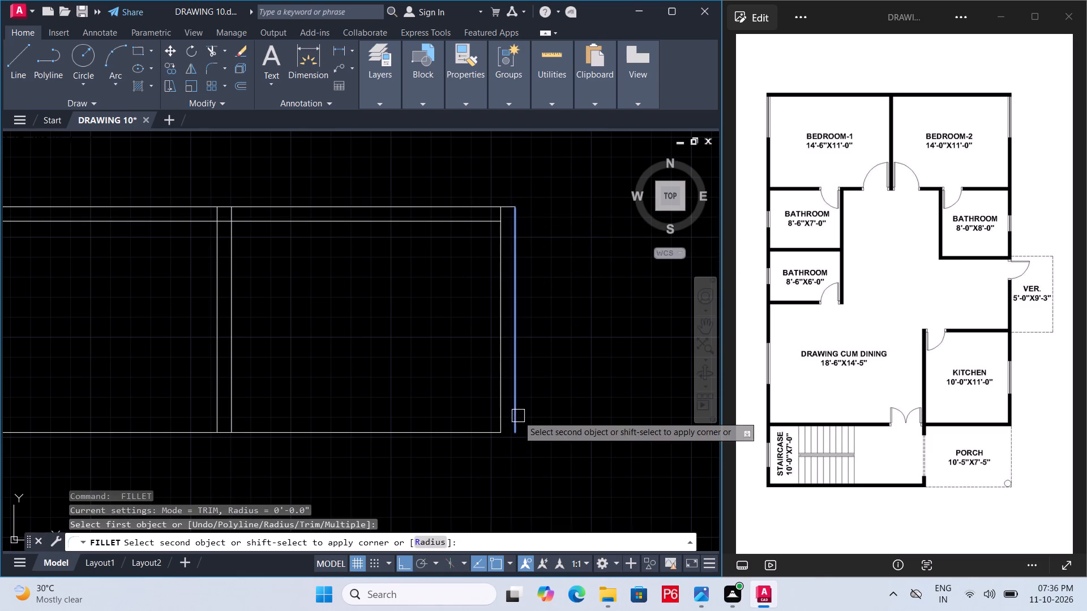
{"action": "left_click", "coordinate": [475, 438]}
{"action": "scroll", "coordinate": [494, 418], "scroll_direction": "down", "scroll_amount": 2}
{"action": "middle_click_drag", "start_coordinate": [494, 418], "coordinate": [509, 380]}
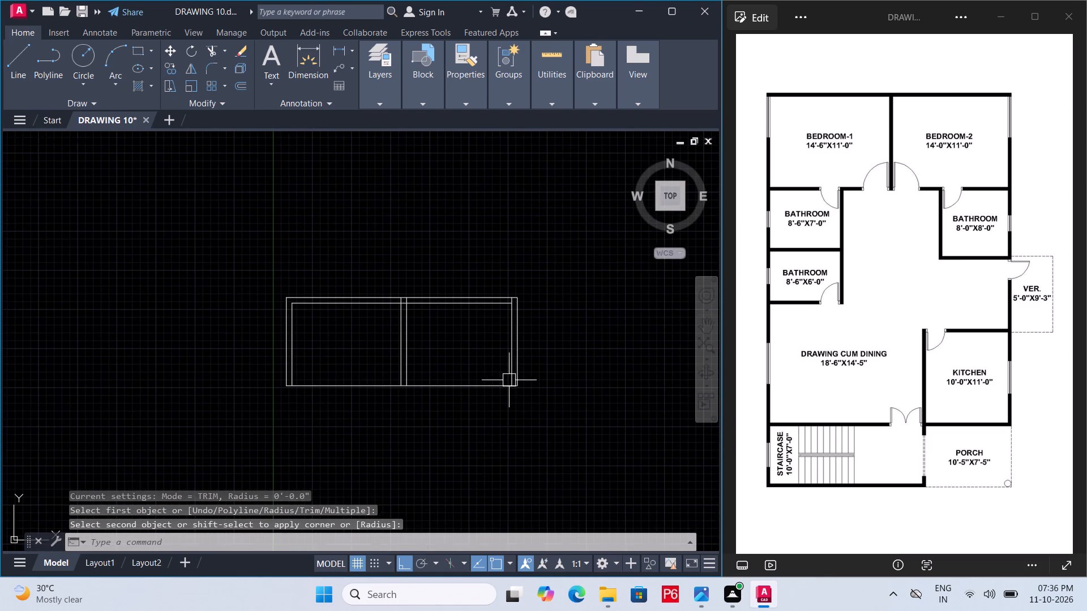
{"action": "key", "text": "ctrl+s"}
{"action": "key", "text": "ctrl+s"}
{"action": "key", "text": "ctrl+s"}
{"action": "key", "text": "ctrl+s"}
Offset the bottom line of both bedrooms 9" downward for the wall thickness, and save the drawing.
{"action": "key", "text": "o"}
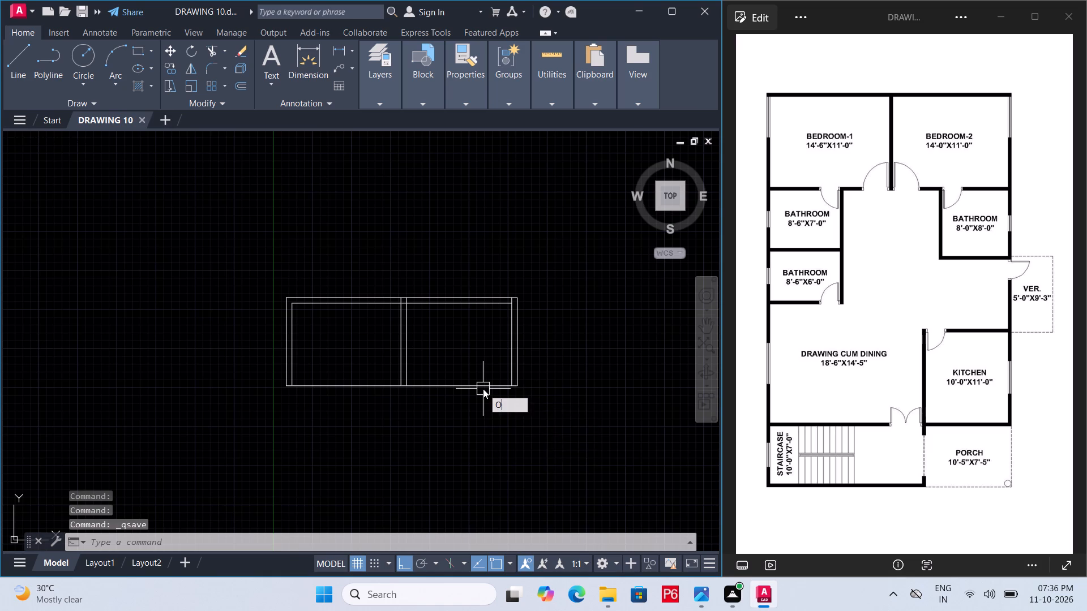
{"action": "key", "text": "Return"}
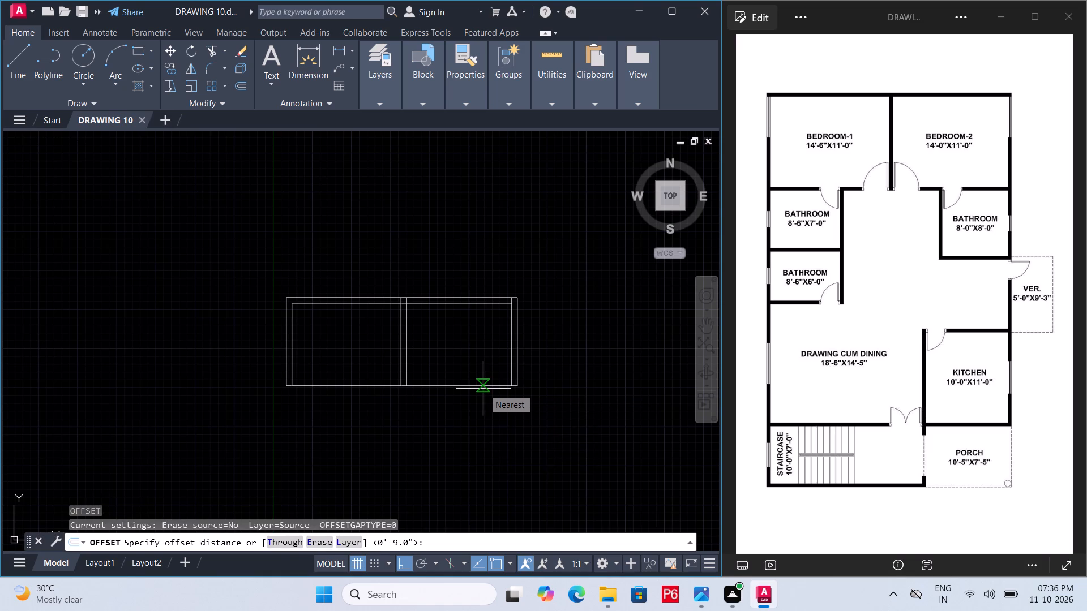
{"action": "type", "text": "9\""}
{"action": "key", "text": "Return"}
{"action": "left_click", "coordinate": [483, 389]}
{"action": "double_click", "coordinate": [483, 412]}
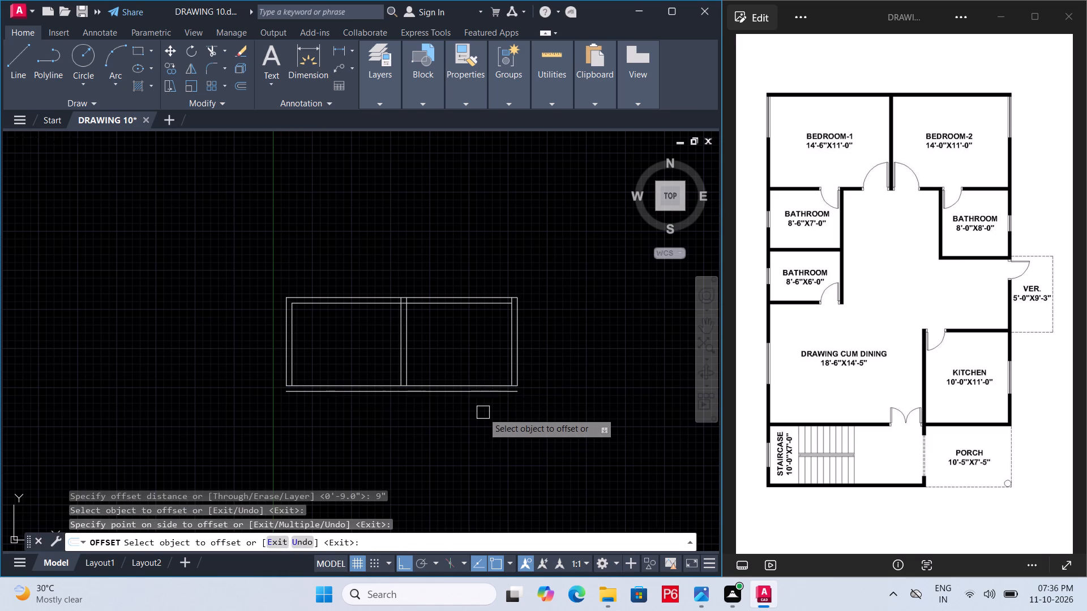
{"action": "key", "text": "ctrl+s"}
{"action": "key", "text": "ctrl+s"}
{"action": "key", "text": "ctrl+s"}
Fillet the outer left and outer right wall lines to the new bottom line as square corners, and save the drawing.
{"action": "scroll", "coordinate": [446, 396], "scroll_direction": "up", "scroll_amount": 2, "text": "ctrl"}
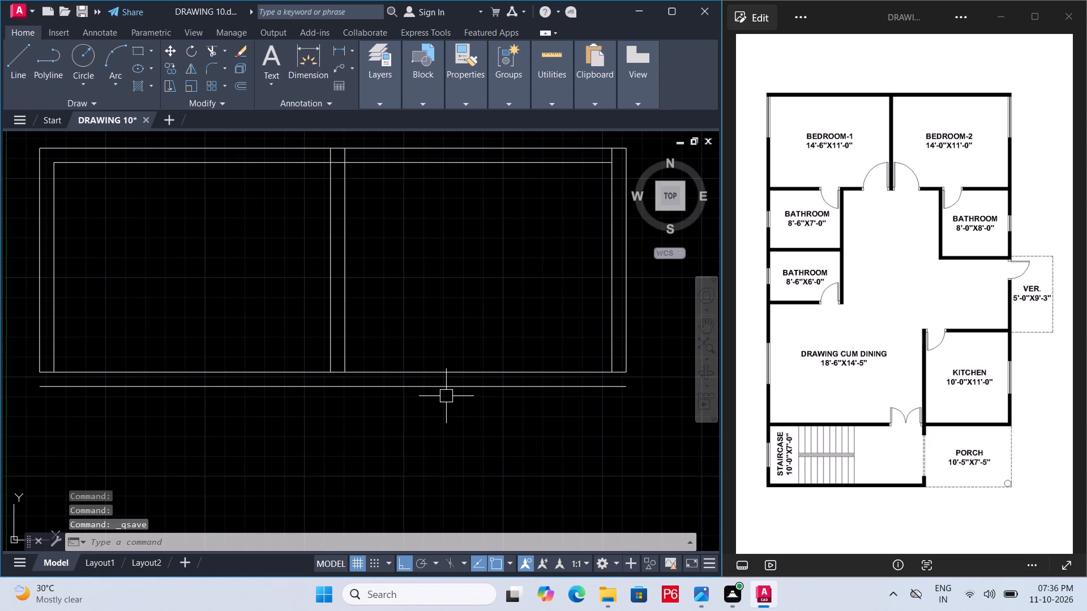
{"action": "key", "text": "f"}
{"action": "key", "text": "space"}
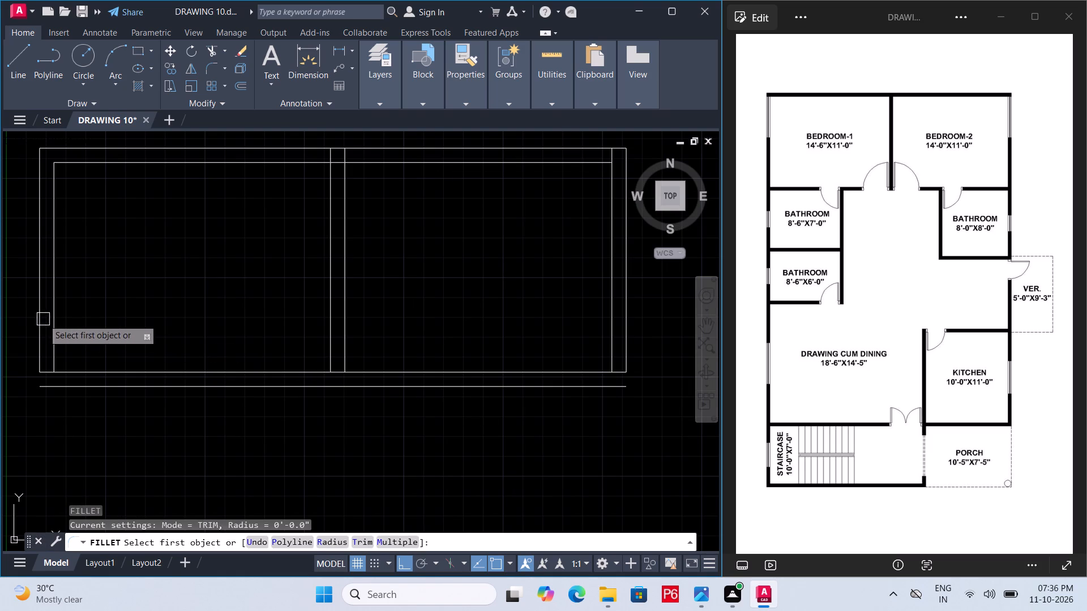
{"action": "left_click", "coordinate": [43, 319]}
{"action": "double_click", "coordinate": [69, 390]}
{"action": "key", "text": "space"}
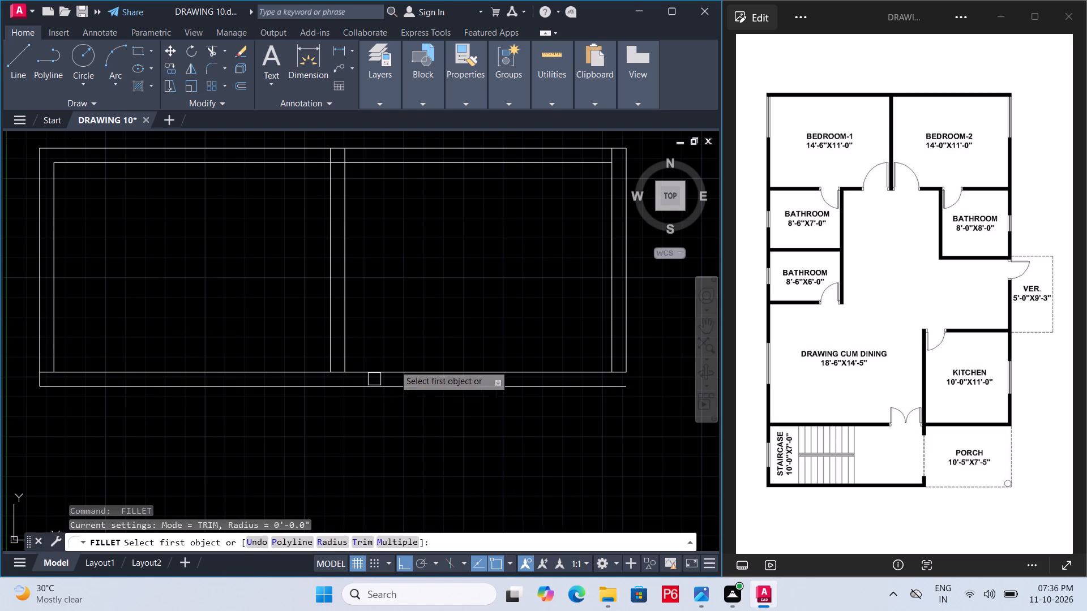
{"action": "key", "text": "space"}
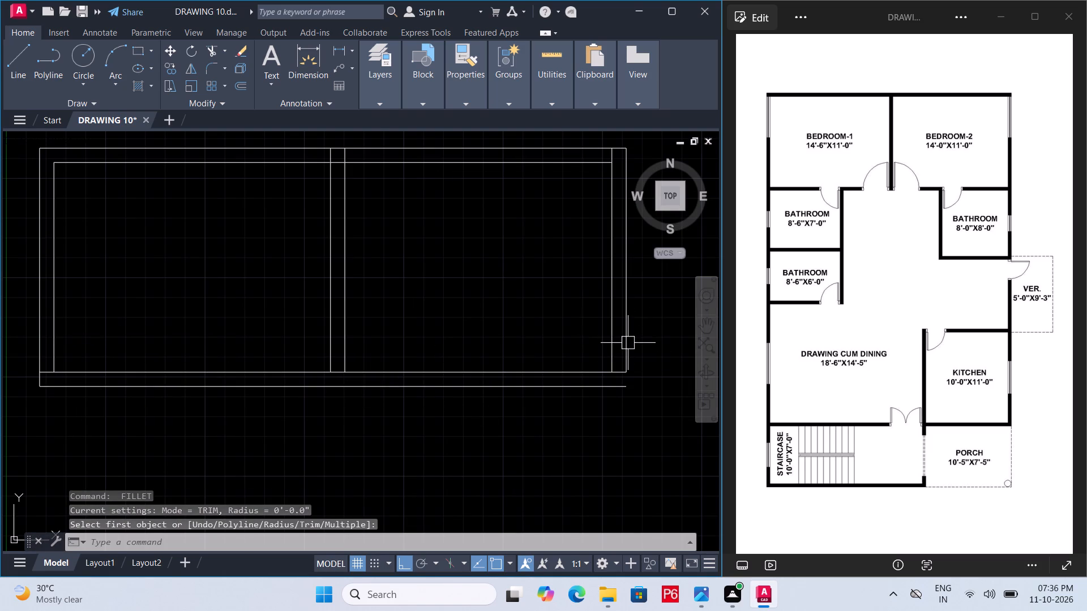
{"action": "type", "text": "F"}
{"action": "key", "text": "space"}
{"action": "left_click", "coordinate": [628, 343]}
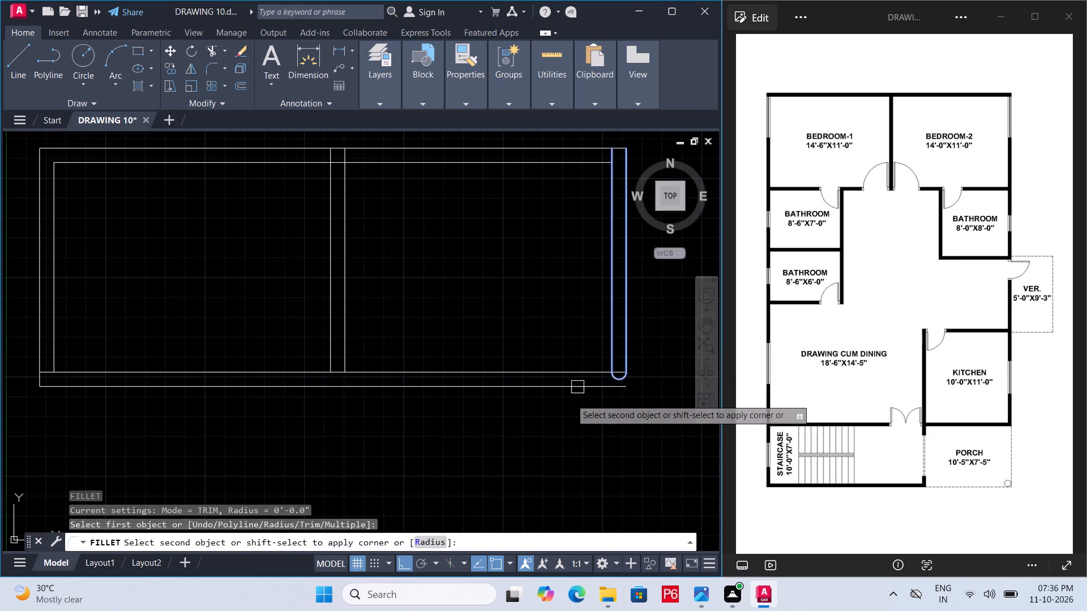
{"action": "left_click", "coordinate": [586, 388]}
{"action": "scroll", "coordinate": [589, 390], "scroll_direction": "down", "scroll_amount": 1}
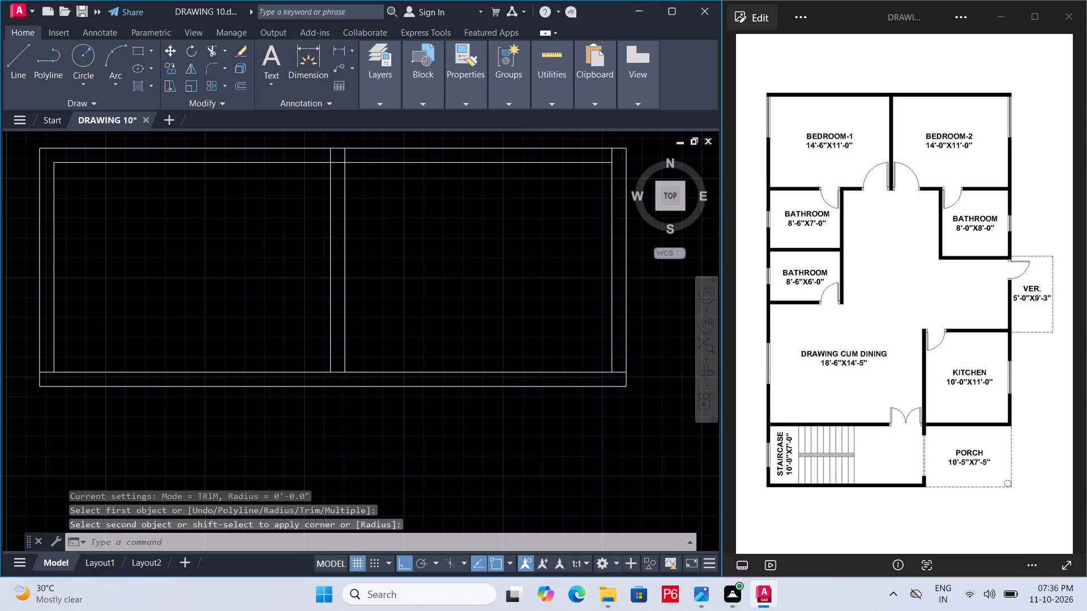
{"action": "key", "text": "ctrl+s"}
{"action": "key", "text": "ctrl+s"}
{"action": "key", "text": "ctrl+s"}
{"action": "key", "text": "ctrl+s"}
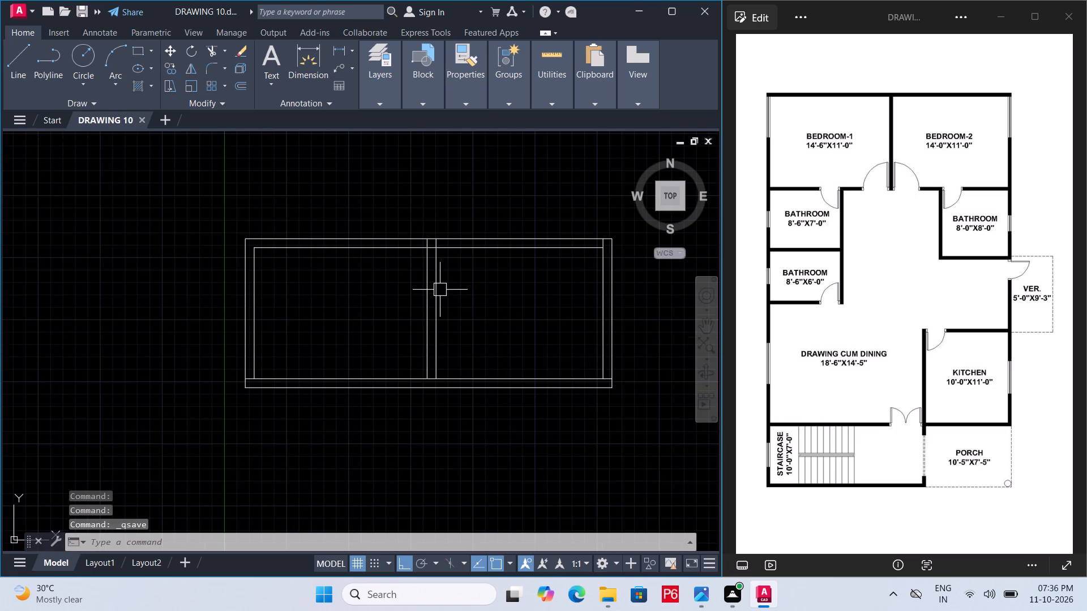
Trim the partition lines crossing the top wall and the inner top line between them, opening the junction between the bedrooms.
{"action": "type", "text": "TR"}
{"action": "key", "text": "space"}
{"action": "key", "text": "space"}
{"action": "scroll", "coordinate": [438, 246], "scroll_direction": "up", "scroll_amount": 3}
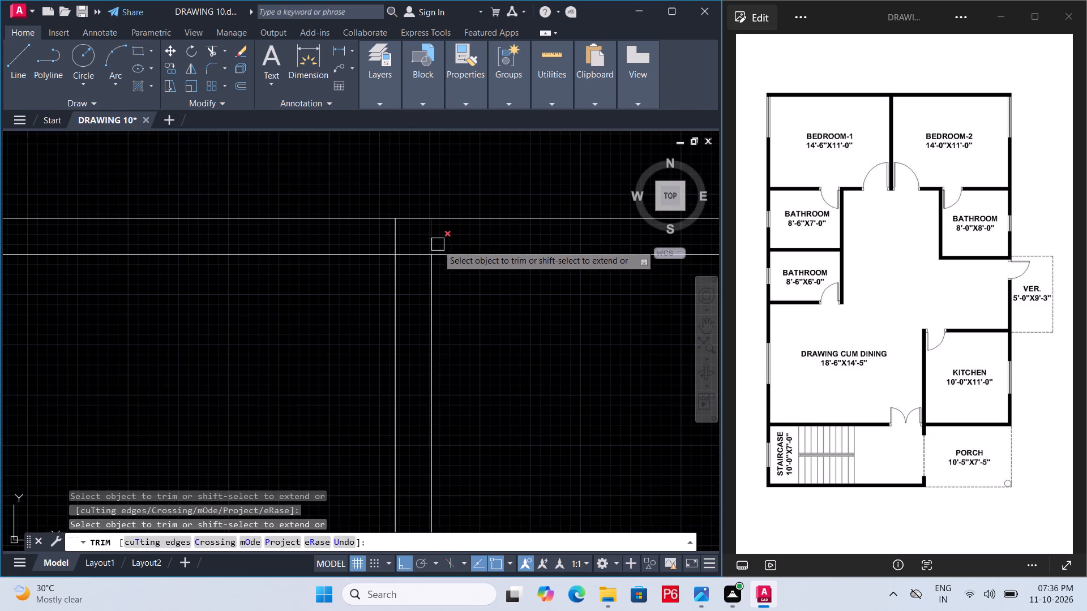
{"action": "left_click", "coordinate": [439, 240]}
{"action": "left_click", "coordinate": [390, 240]}
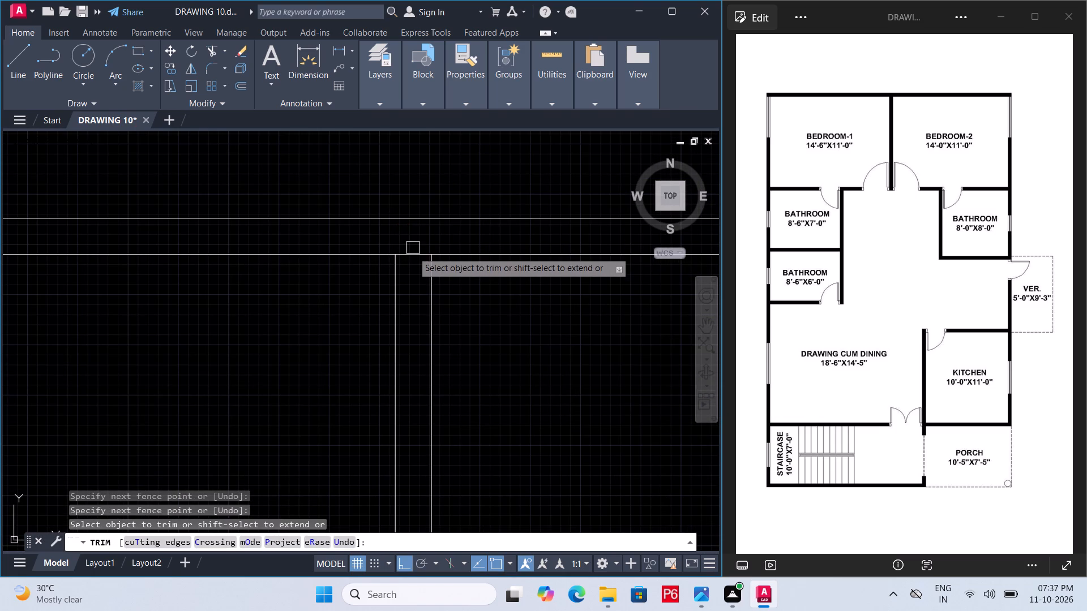
{"action": "left_click", "coordinate": [413, 252]}
Trim the overlapping inner line pieces at the upper and lower corners of BEDROOM-2's right wall.
{"action": "scroll", "coordinate": [410, 235], "scroll_direction": "down", "scroll_amount": 4}
{"action": "middle_click_drag", "start_coordinate": [404, 273], "coordinate": [185, 288]}
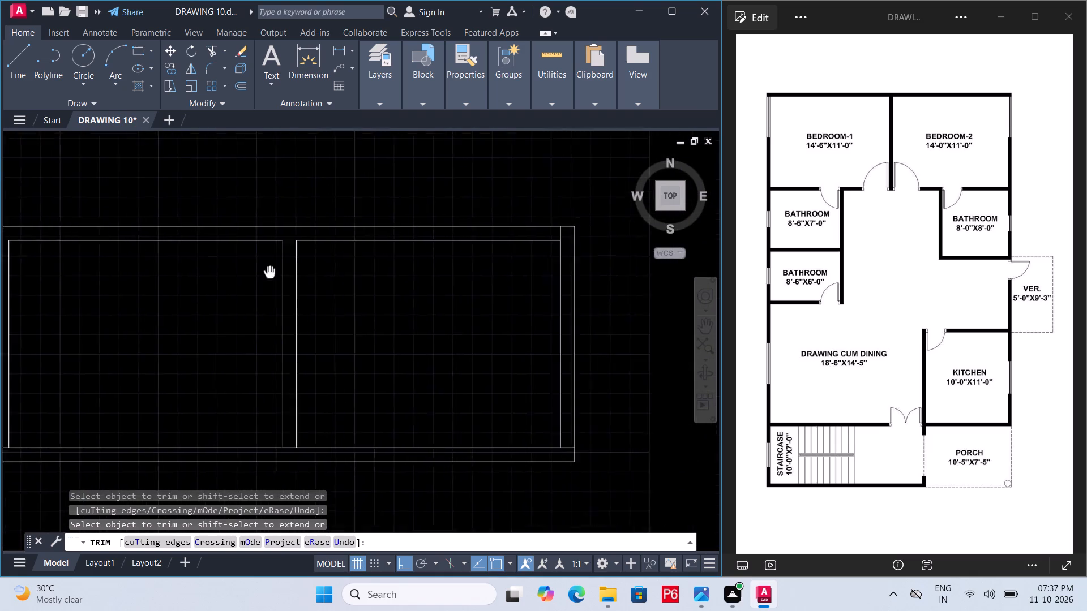
{"action": "middle_click_drag", "start_coordinate": [185, 288], "coordinate": [87, 308]}
{"action": "scroll", "coordinate": [109, 305], "scroll_direction": "down", "scroll_amount": 1}
{"action": "scroll", "coordinate": [251, 279], "scroll_direction": "up", "scroll_amount": 3}
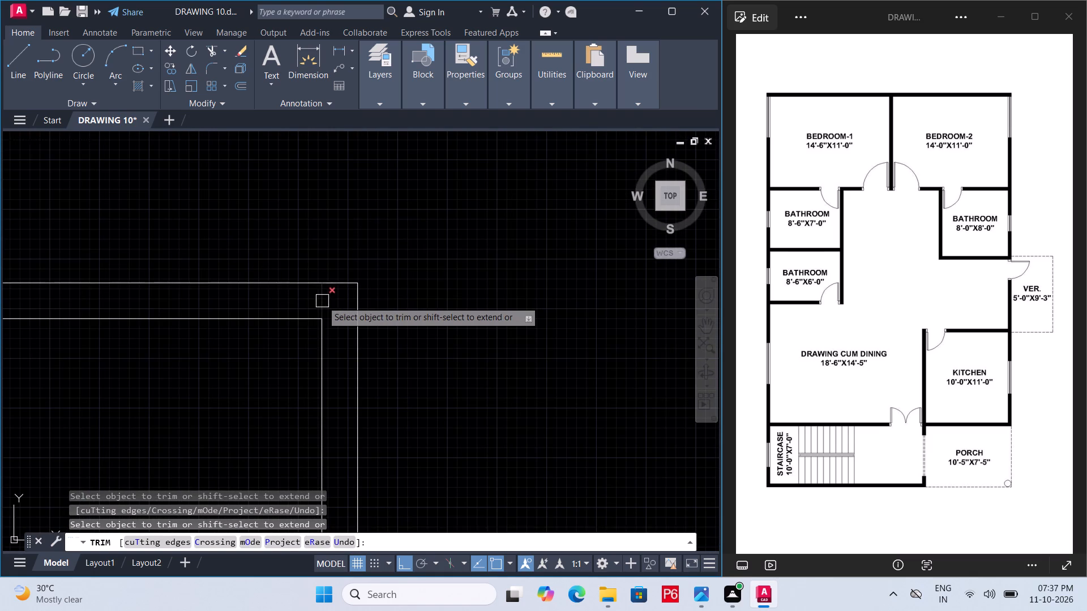
{"action": "left_click", "coordinate": [322, 301]}
{"action": "middle_click_drag", "start_coordinate": [341, 280], "coordinate": [469, 229]}
{"action": "scroll", "coordinate": [341, 280], "scroll_direction": "down", "scroll_amount": 3}
{"action": "scroll", "coordinate": [447, 378], "scroll_direction": "up", "scroll_amount": 1}
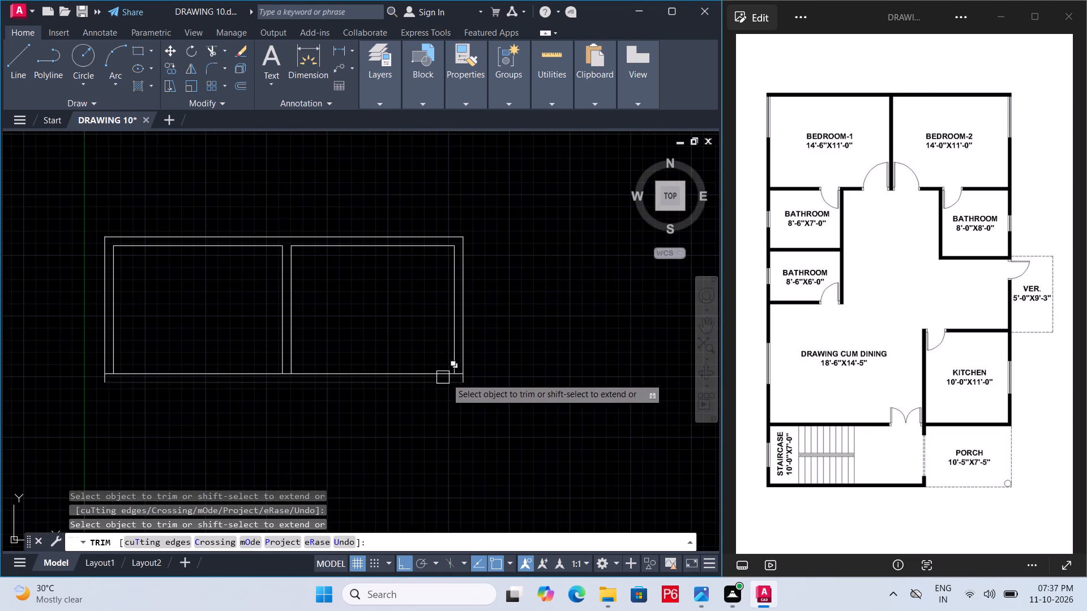
{"action": "scroll", "coordinate": [448, 378], "scroll_direction": "up", "scroll_amount": 2}
{"action": "left_click", "coordinate": [486, 366]}
Trim the inner bottom wall line between the two partition lines separating BEDROOM-1 and BEDROOM-2.
{"action": "scroll", "coordinate": [457, 354], "scroll_direction": "down", "scroll_amount": 4}
{"action": "middle_click_drag", "start_coordinate": [457, 354], "coordinate": [583, 352]}
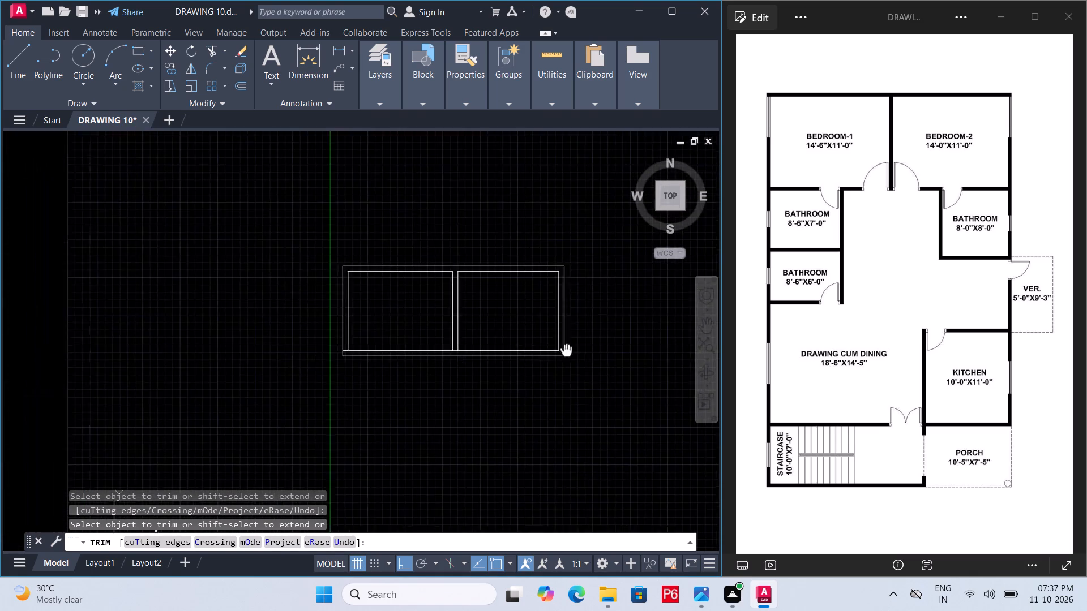
{"action": "middle_click_drag", "start_coordinate": [583, 352], "coordinate": [584, 352]}
{"action": "scroll", "coordinate": [480, 353], "scroll_direction": "up", "scroll_amount": 5}
{"action": "left_click", "coordinate": [508, 371]}
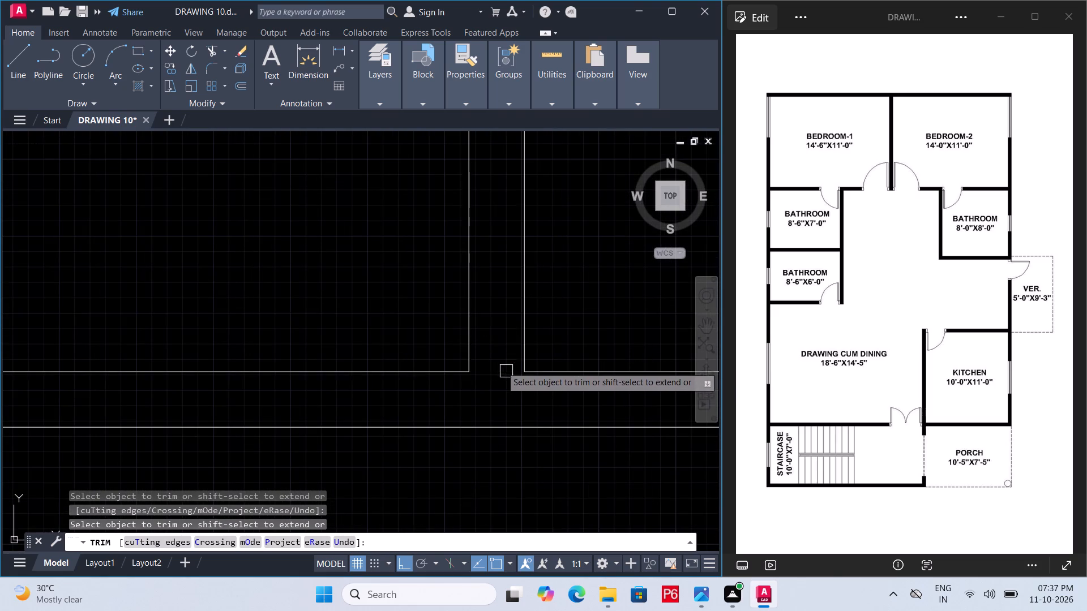
Trim the inner bottom wall line overlapping the left wall at BEDROOM-1's lower-left corner, and save the drawing.
{"action": "scroll", "coordinate": [501, 366], "scroll_direction": "down", "scroll_amount": 5}
{"action": "scroll", "coordinate": [327, 373], "scroll_direction": "up", "scroll_amount": 5}
{"action": "left_click", "coordinate": [340, 328]}
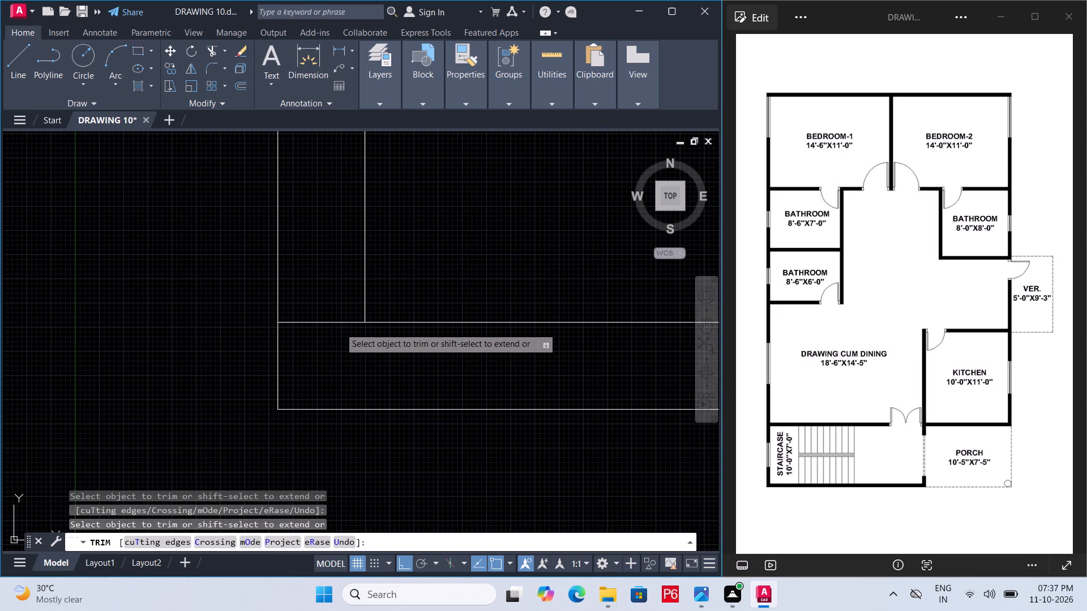
{"action": "scroll", "coordinate": [329, 339], "scroll_direction": "down", "scroll_amount": 5}
{"action": "key", "text": "ctrl+s"}
{"action": "key", "text": "ctrl+s"}
{"action": "key", "text": "ctrl+s"}
{"action": "scroll", "coordinate": [323, 353], "scroll_direction": "down", "scroll_amount": 3, "text": "ctrl"}
{"action": "key", "text": "ctrl+s"}
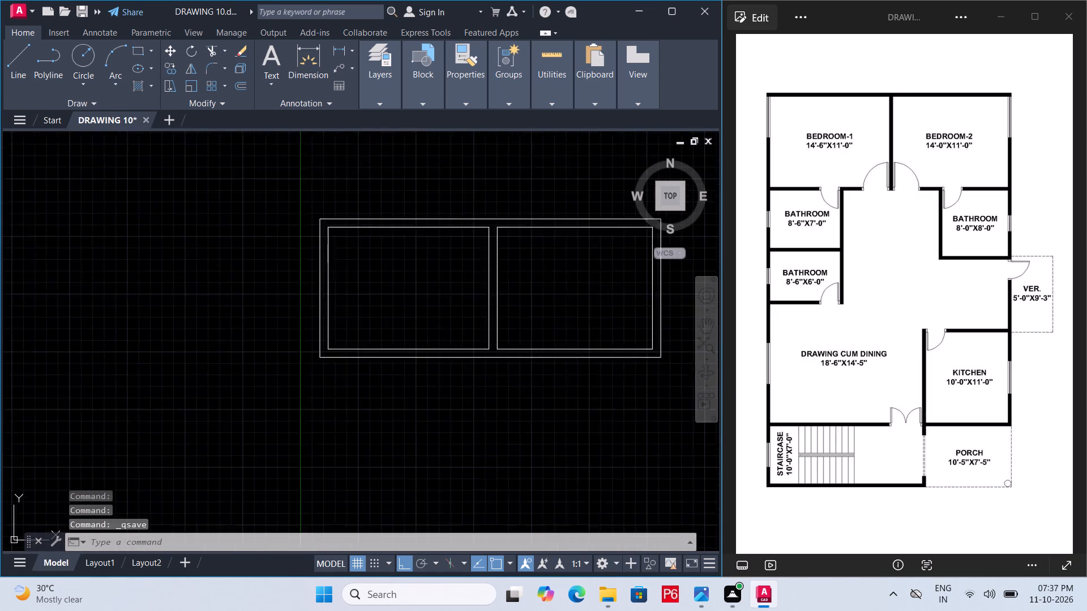
{"action": "key", "text": "ctrl+s"}
{"action": "key", "text": "ctrl+s"}
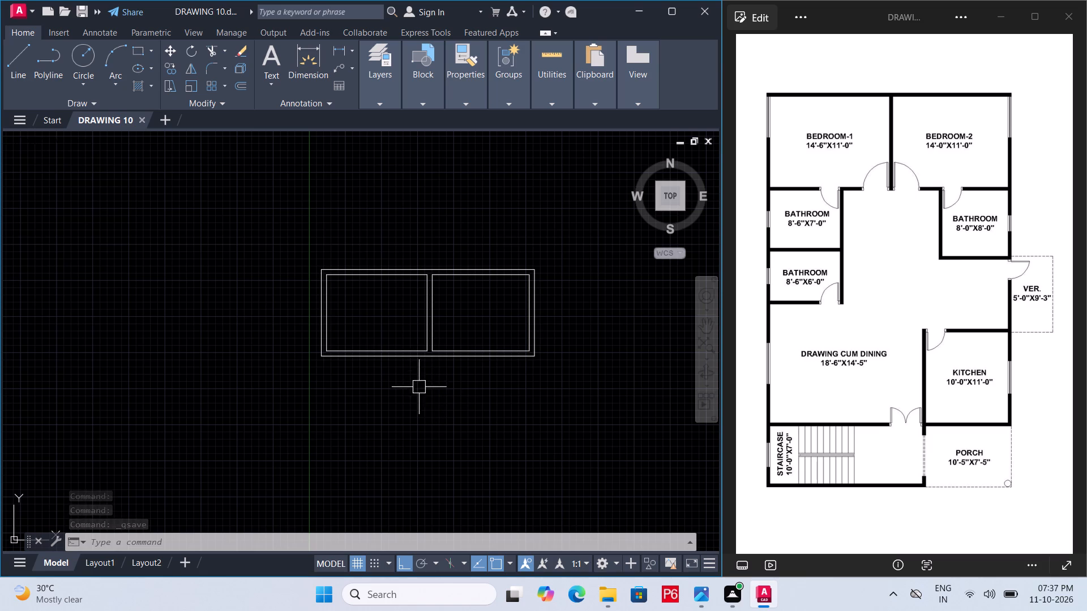
Offset the bedrooms' outer bottom wall line 7' downward for the depth of the bathroom below BEDROOM-1.
{"action": "scroll", "coordinate": [389, 364], "scroll_direction": "up", "scroll_amount": 1}
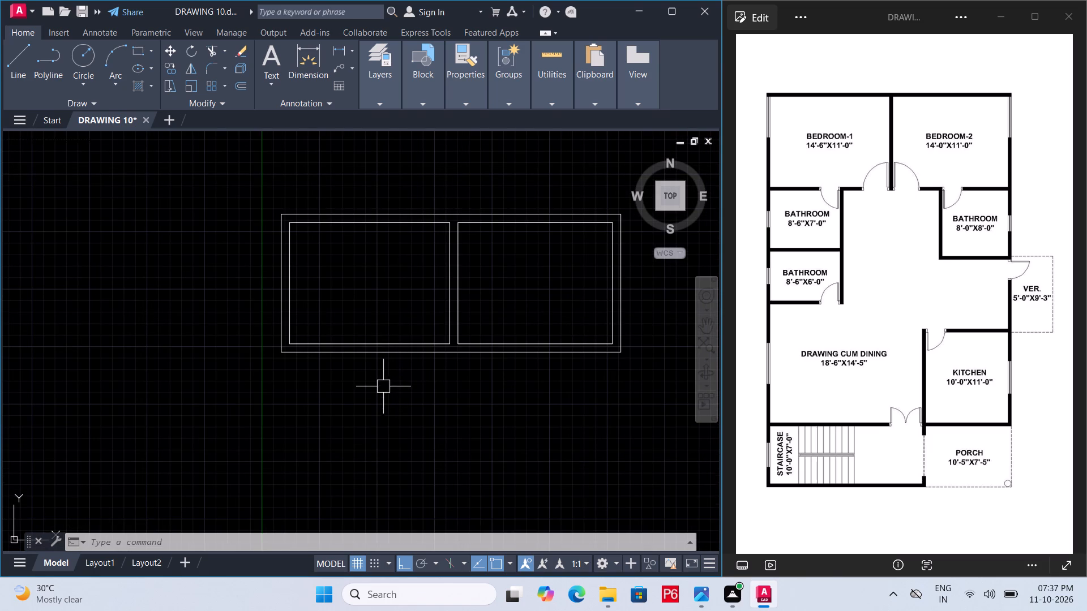
{"action": "key", "text": "o"}
{"action": "key", "text": "Return"}
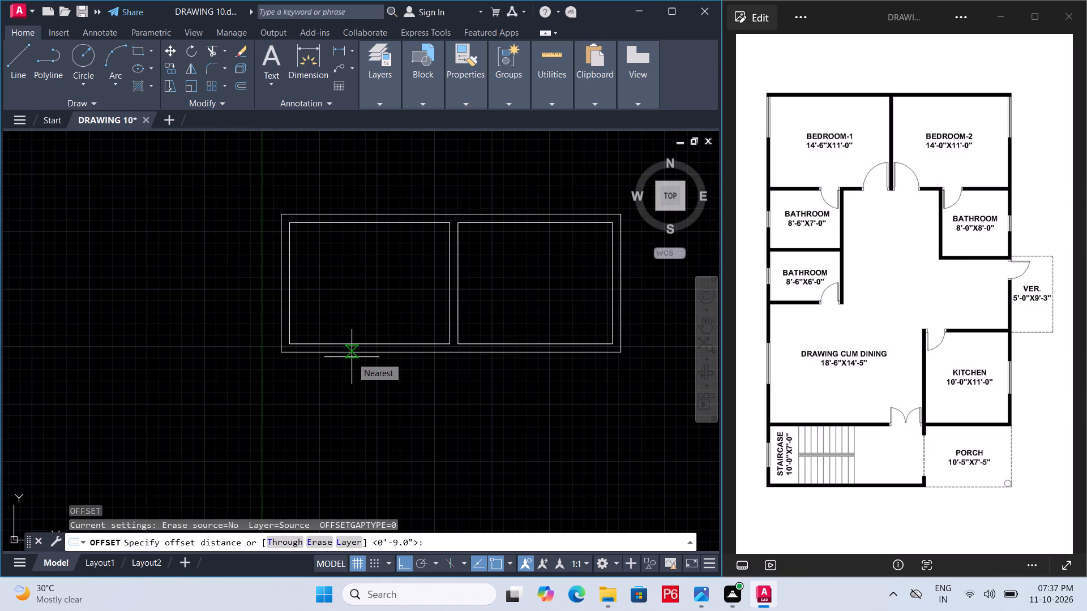
{"action": "type", "text": "7'"}
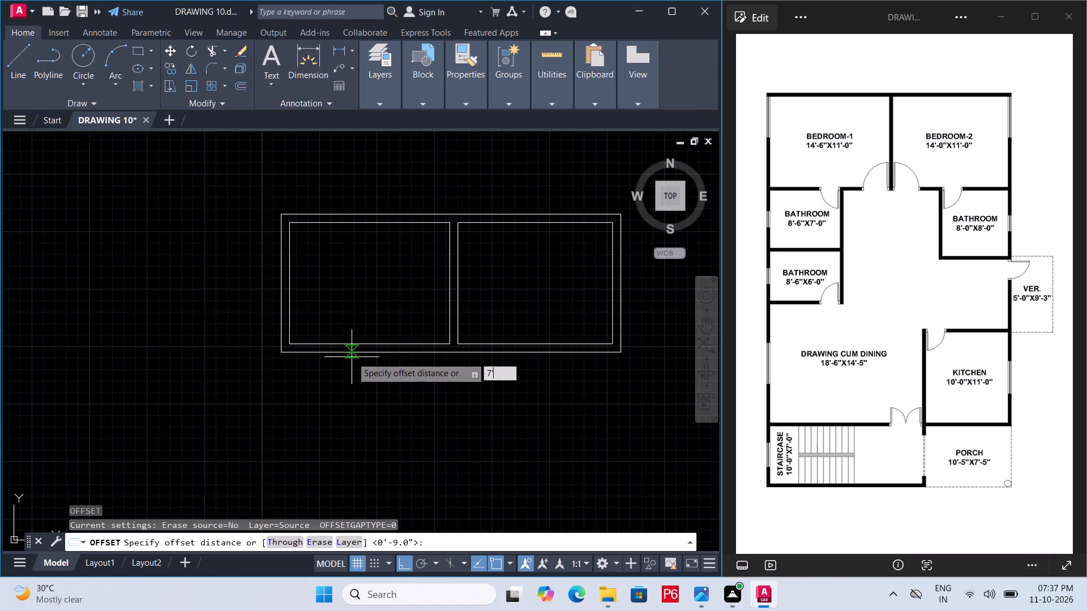
{"action": "key", "text": "Return"}
{"action": "left_click", "coordinate": [352, 354]}
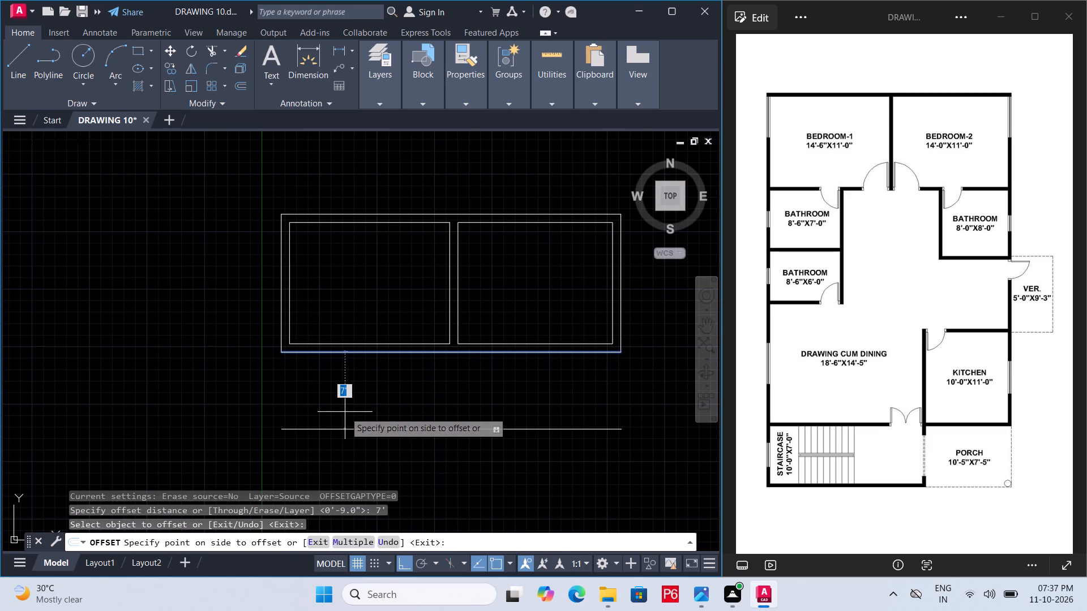
{"action": "left_click", "coordinate": [345, 412]}
{"action": "middle_click_drag", "start_coordinate": [380, 416], "coordinate": [366, 370]}
{"action": "key", "text": "space"}
Offset the new lower line 9" downward to give the bathroom's bottom wall its thickness, and save the drawing.
{"action": "key", "text": "space"}
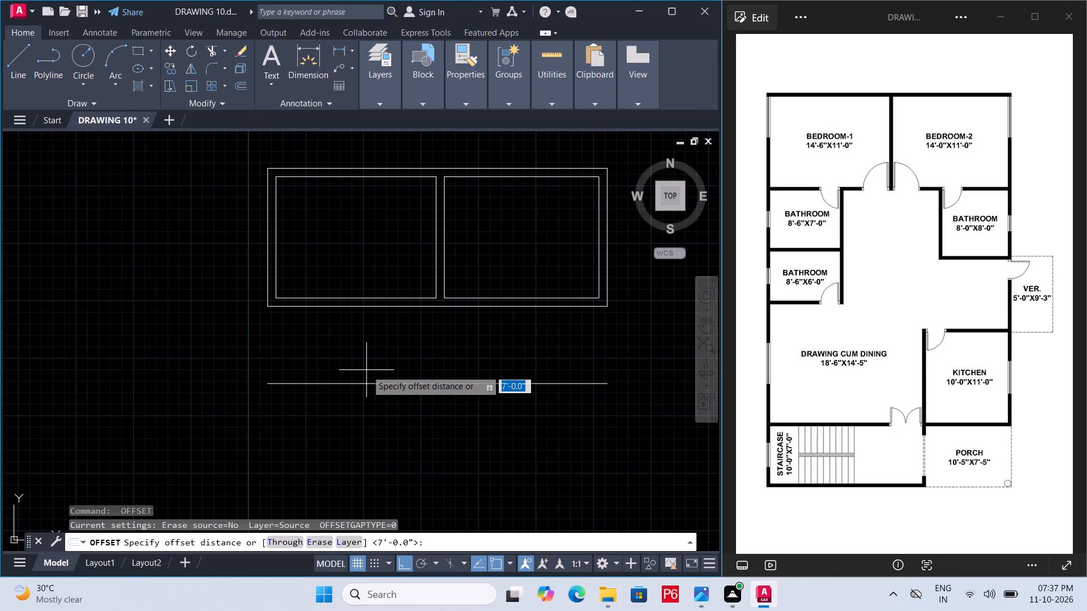
{"action": "key", "text": "9"}
{"action": "key", "text": "shift+quotedbl"}
{"action": "key", "text": "Return"}
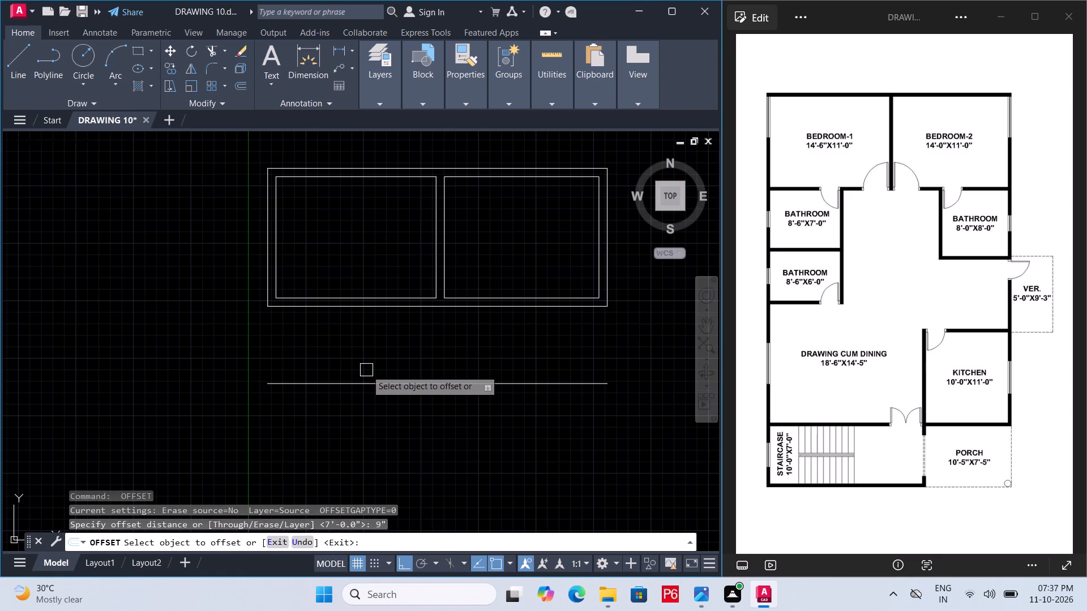
{"action": "left_click", "coordinate": [366, 385]}
{"action": "double_click", "coordinate": [335, 445]}
{"action": "key", "text": "ctrl+s"}
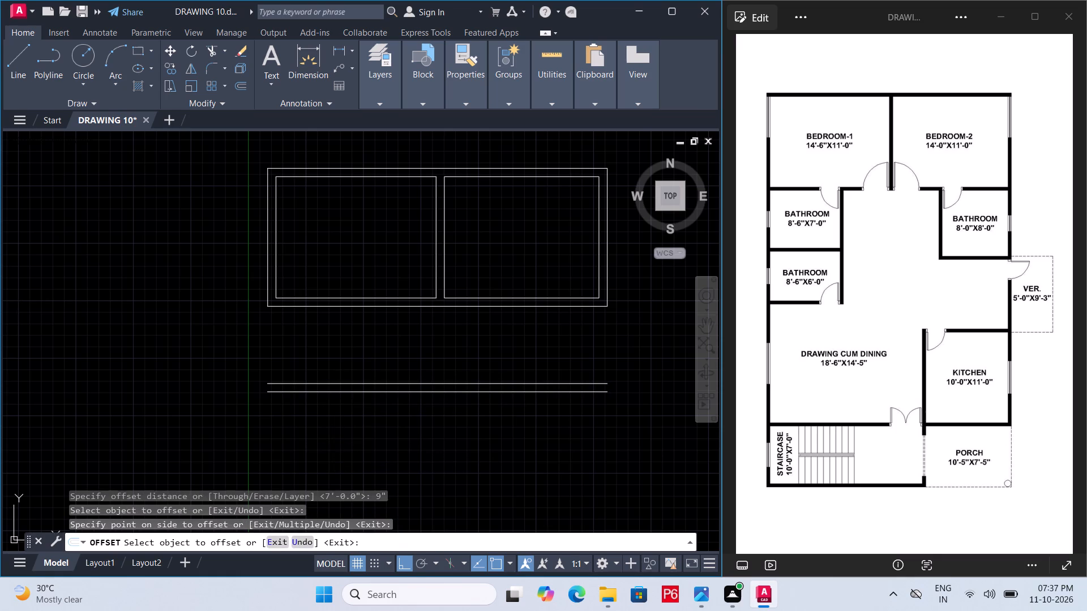
{"action": "key", "text": "ctrl+s"}
{"action": "key", "text": "ctrl+s"}
Extend the left wall's outer and inner lines down to the new bottom wall lines below BEDROOM-1, and save.
{"action": "type", "text": "EX"}
{"action": "key", "text": "space"}
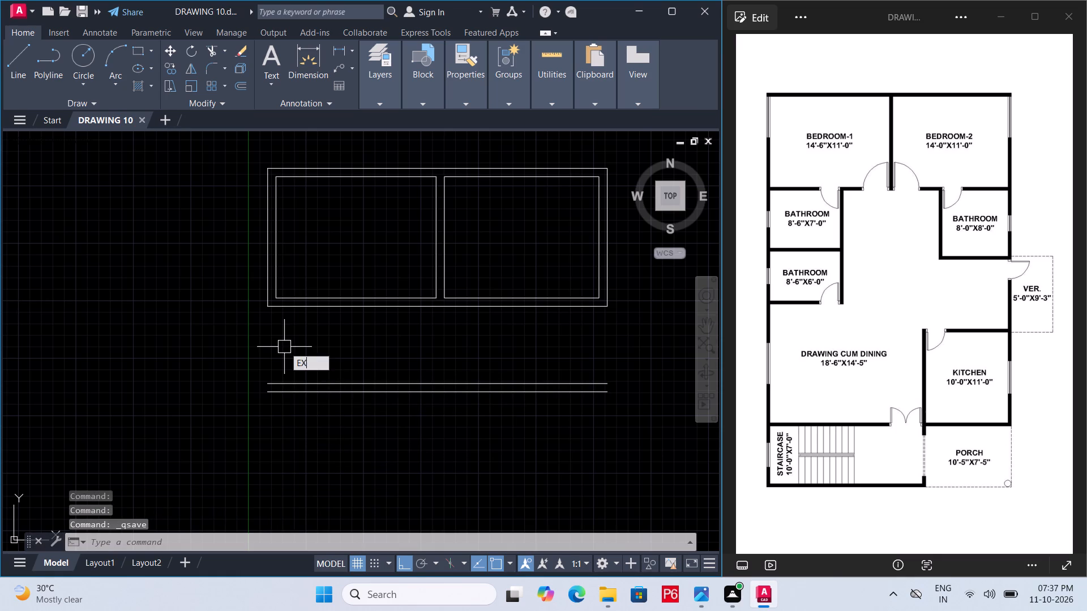
{"action": "key", "text": "space"}
{"action": "left_click", "coordinate": [268, 281]}
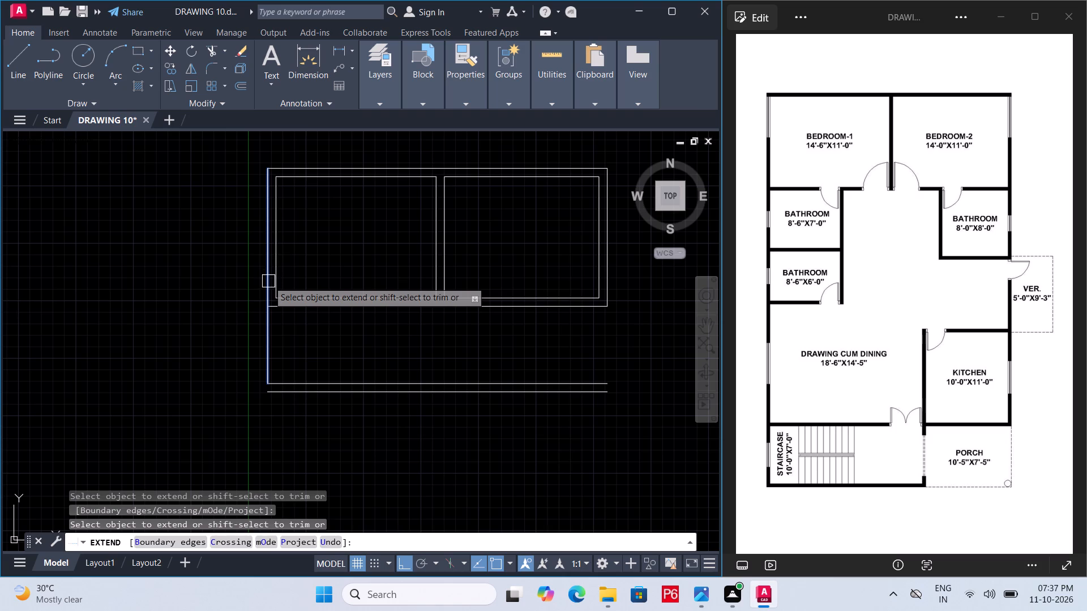
{"action": "left_click", "coordinate": [276, 279]}
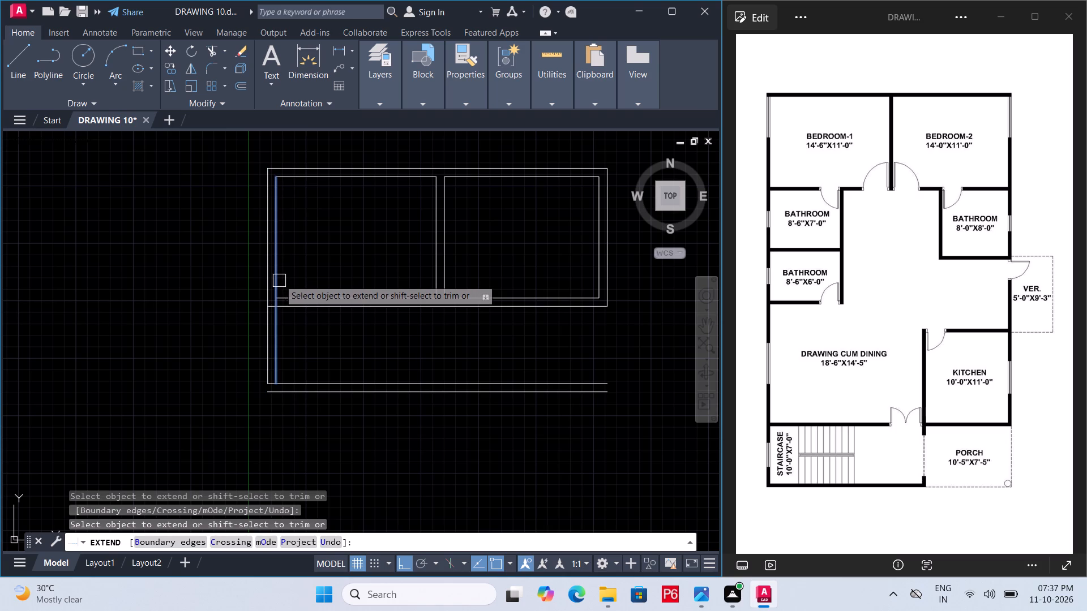
{"action": "left_click", "coordinate": [279, 279]}
{"action": "left_click", "coordinate": [267, 360]}
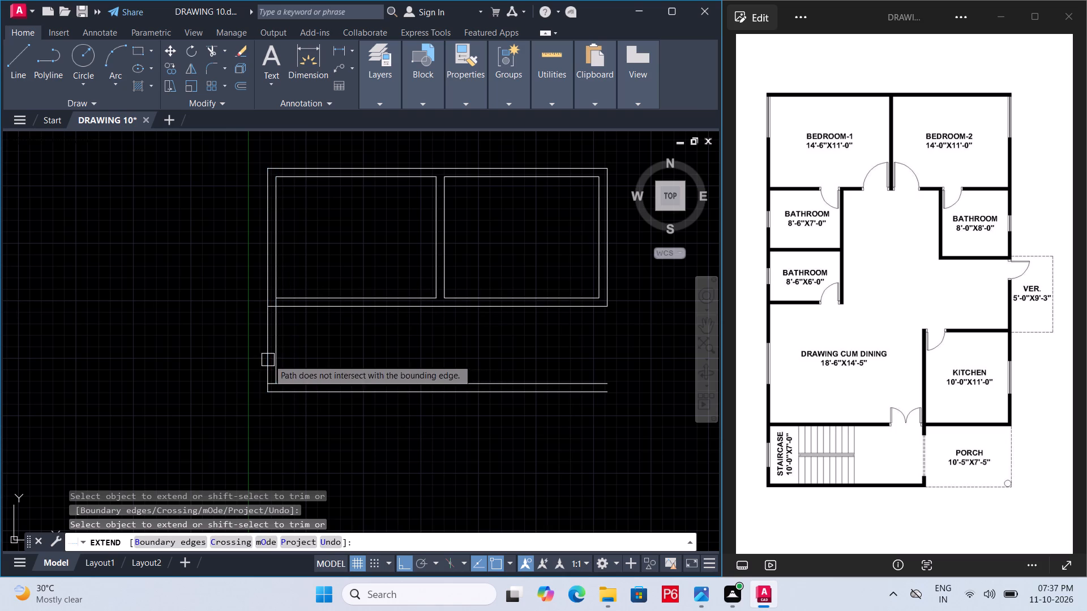
{"action": "scroll", "coordinate": [306, 357], "scroll_direction": "up", "scroll_amount": 1}
{"action": "key", "text": "ctrl+s"}
{"action": "key", "text": "ctrl+s"}
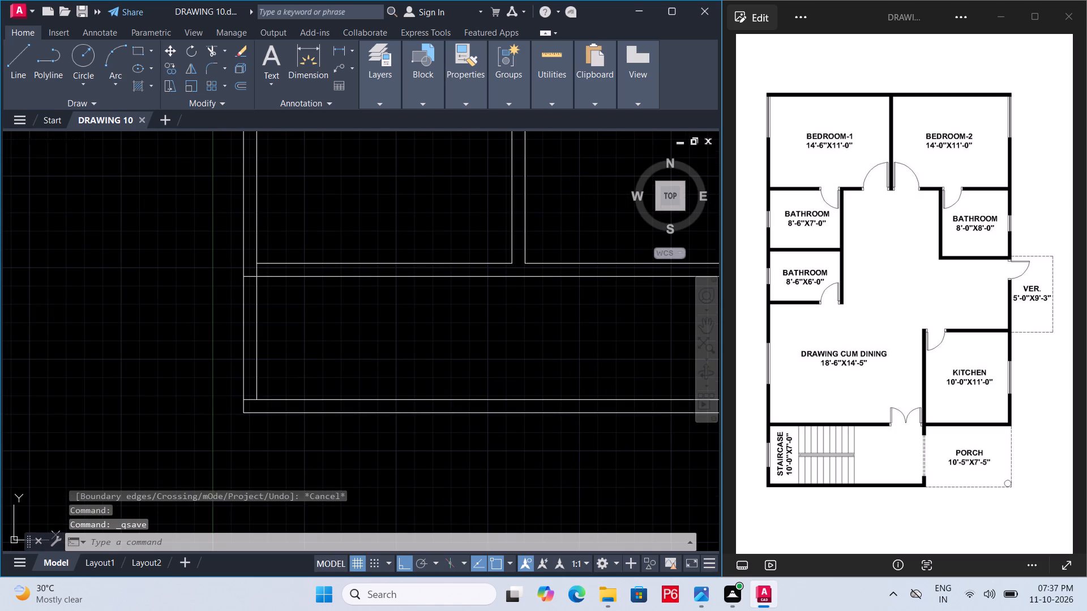
{"action": "key", "text": "ctrl+s"}
{"action": "key", "text": "ctrl+s"}
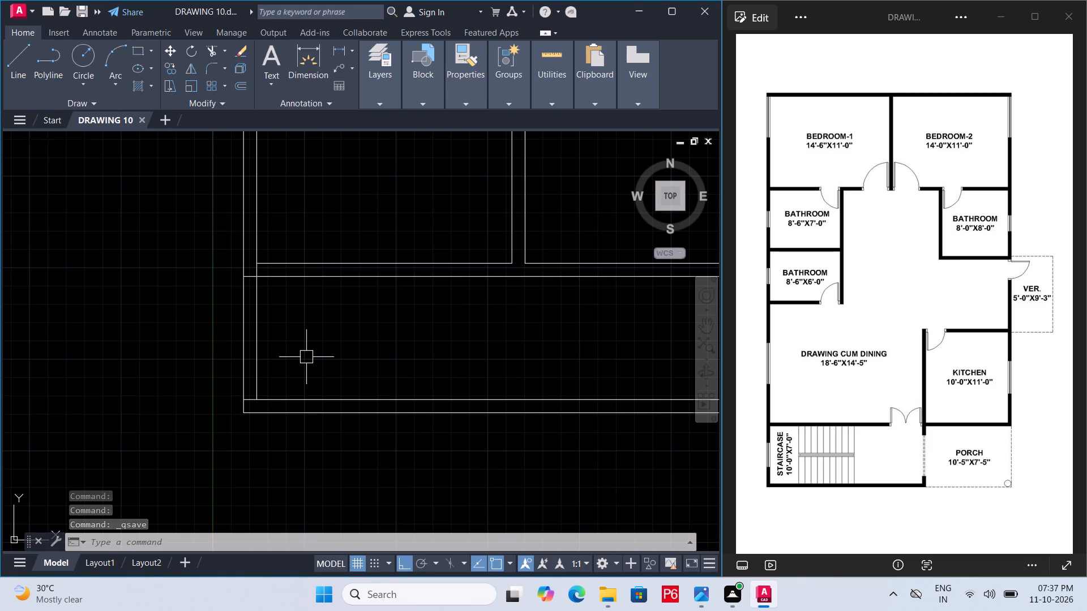
Trim the line pieces crossing where the left wall meets the wall between BEDROOM-1 and the bathroom, and save.
{"action": "middle_click_drag", "start_coordinate": [306, 357], "coordinate": [266, 363]}
{"action": "scroll", "coordinate": [306, 357], "scroll_direction": "down", "scroll_amount": 1}
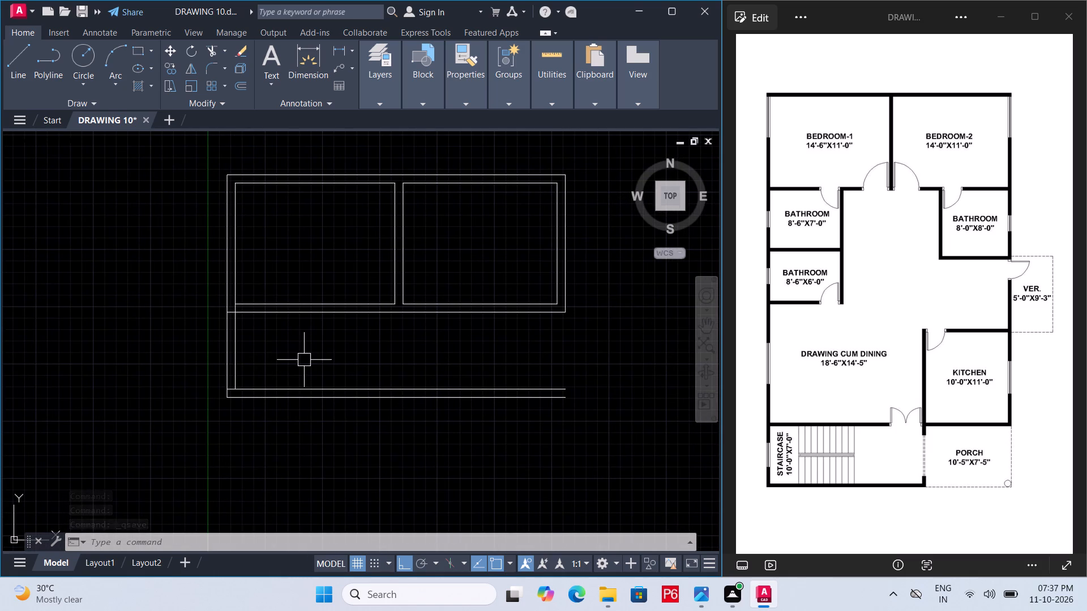
{"action": "middle_click_drag", "start_coordinate": [298, 363], "coordinate": [322, 348]}
{"action": "scroll", "coordinate": [266, 300], "scroll_direction": "up", "scroll_amount": 3}
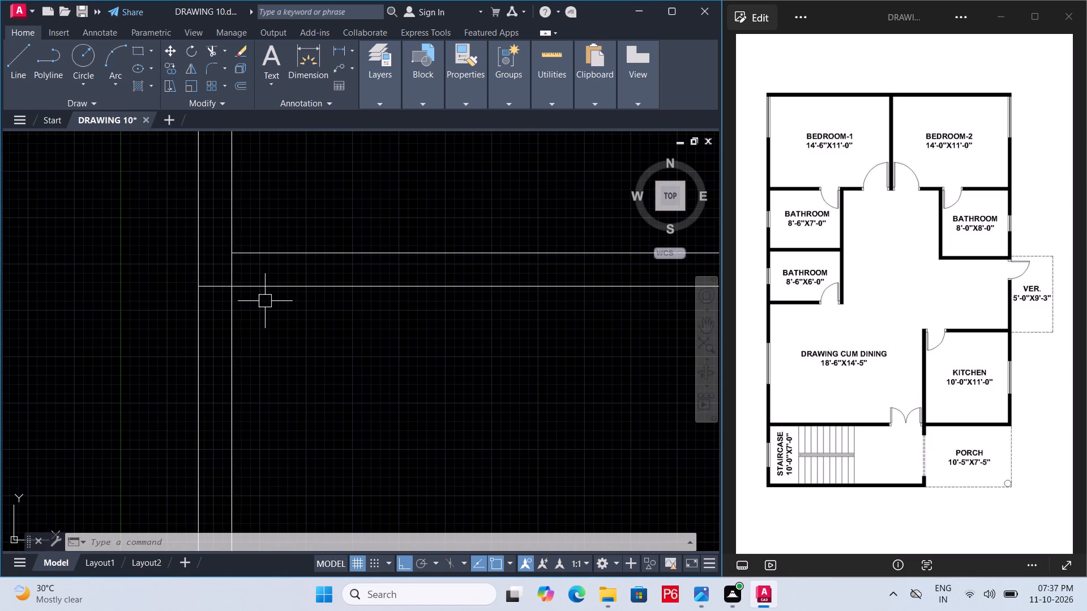
{"action": "key", "text": "ctrl+s"}
{"action": "key", "text": "ctrl+s"}
{"action": "type", "text": "TR"}
{"action": "key", "text": "space"}
{"action": "key", "text": "space"}
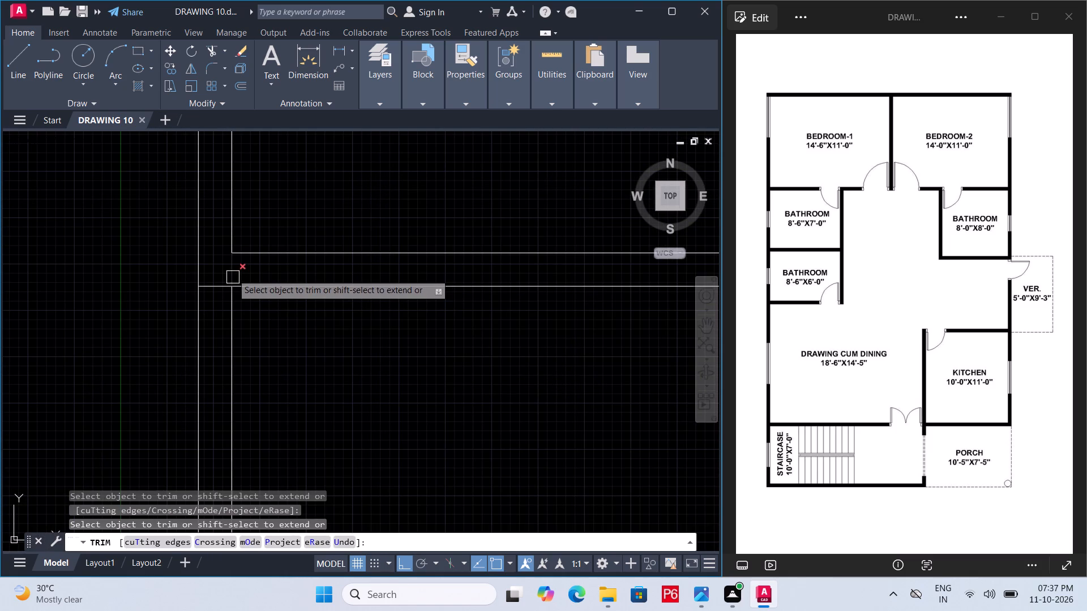
{"action": "left_click", "coordinate": [232, 271]}
{"action": "scroll", "coordinate": [307, 287], "scroll_direction": "down", "scroll_amount": 2}
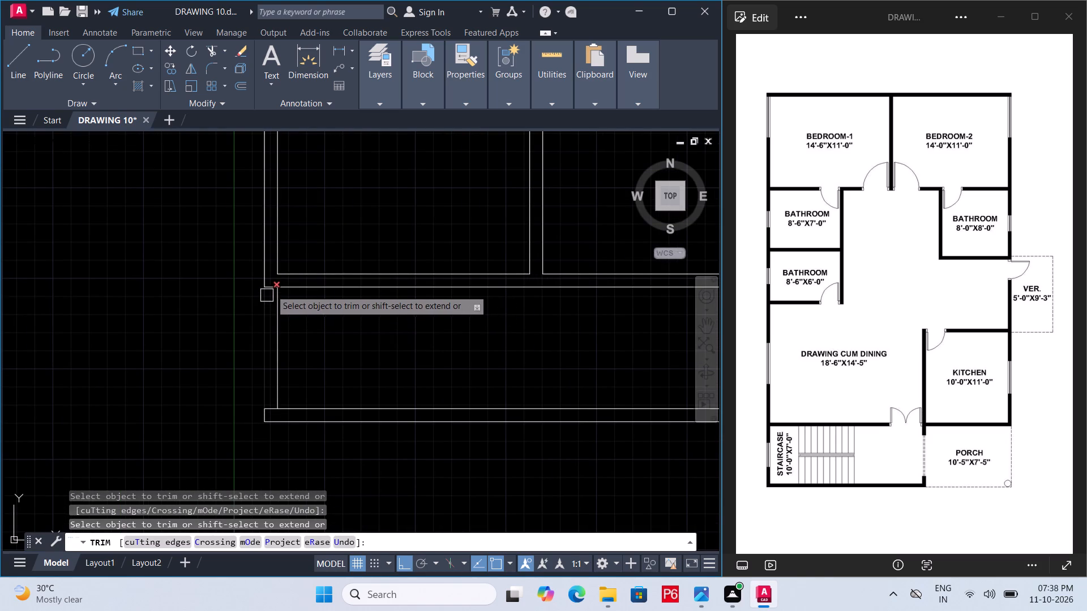
{"action": "scroll", "coordinate": [272, 289], "scroll_direction": "up", "scroll_amount": 2}
{"action": "left_click", "coordinate": [272, 289]}
{"action": "scroll", "coordinate": [256, 310], "scroll_direction": "down", "scroll_amount": 3, "text": "ctrl"}
{"action": "key", "text": "ctrl+s"}
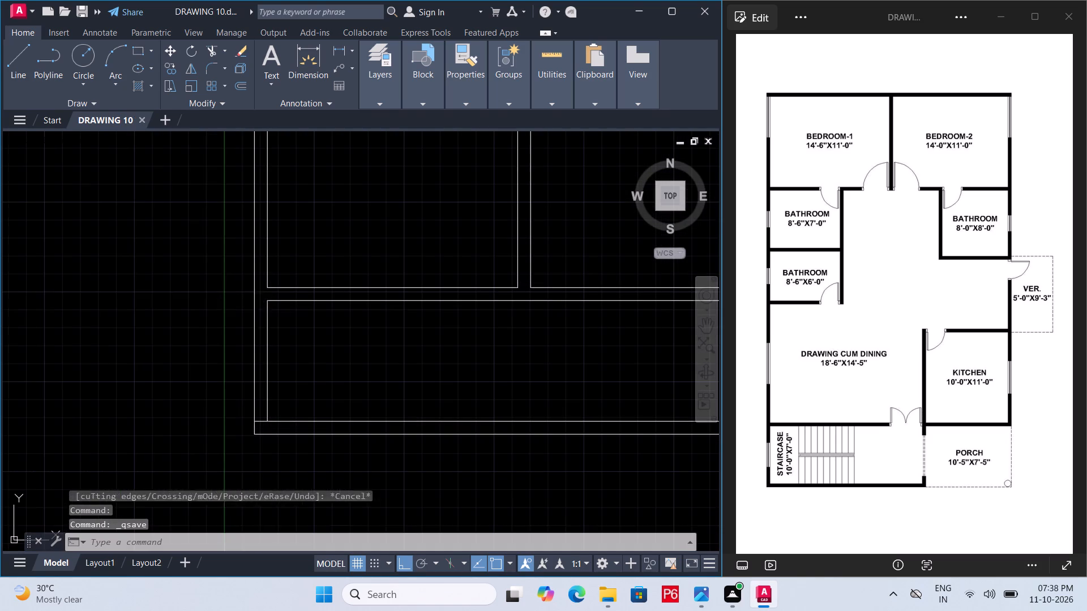
{"action": "key", "text": "ctrl+s"}
{"action": "key", "text": "ctrl+s"}
Offset the left wall's inner line 8'6" to the right inside the bathroom strip for the bathroom's width.
{"action": "type", "text": "O"}
{"action": "key", "text": "space"}
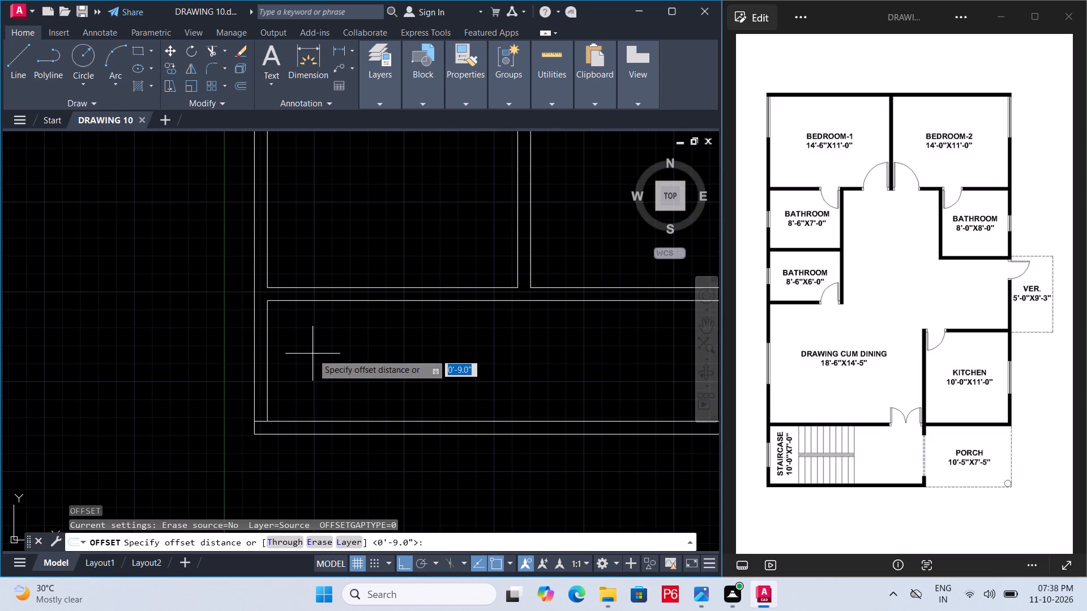
{"action": "type", "text": "8'6\""}
{"action": "key", "text": "Return"}
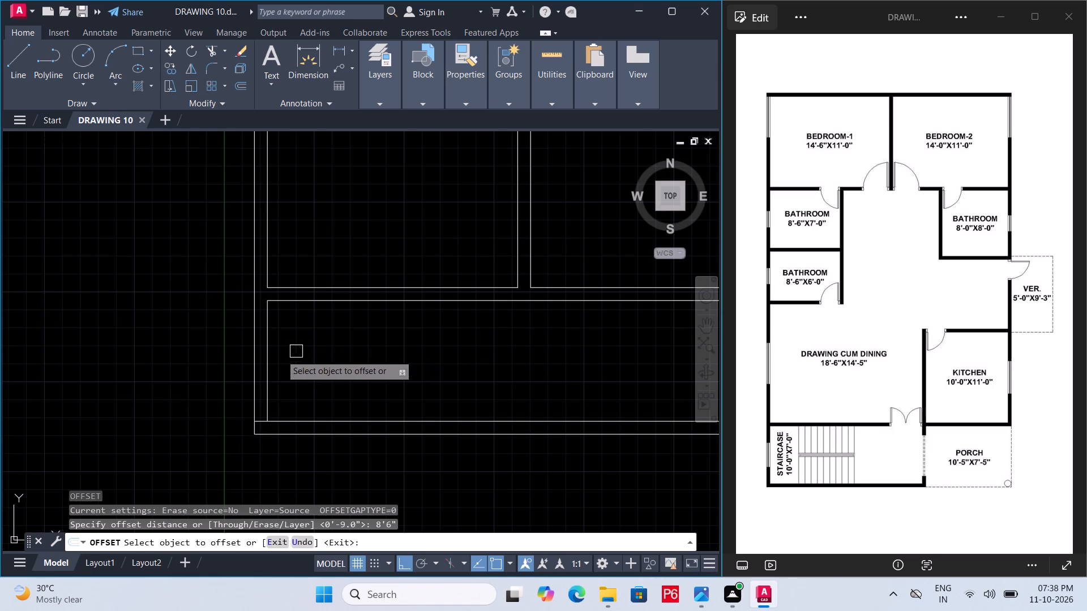
{"action": "left_click", "coordinate": [270, 364]}
{"action": "left_click", "coordinate": [431, 370]}
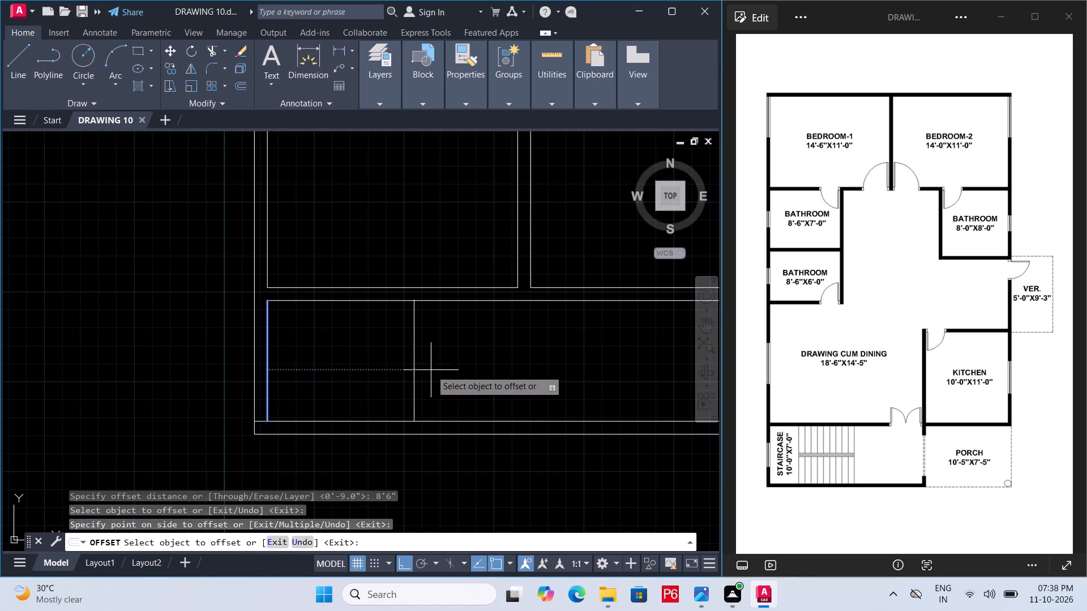
{"action": "key", "text": "space"}
Offset the bathroom's new right-hand line 9" further right for the wall thickness, and save the drawing.
{"action": "key", "text": "space"}
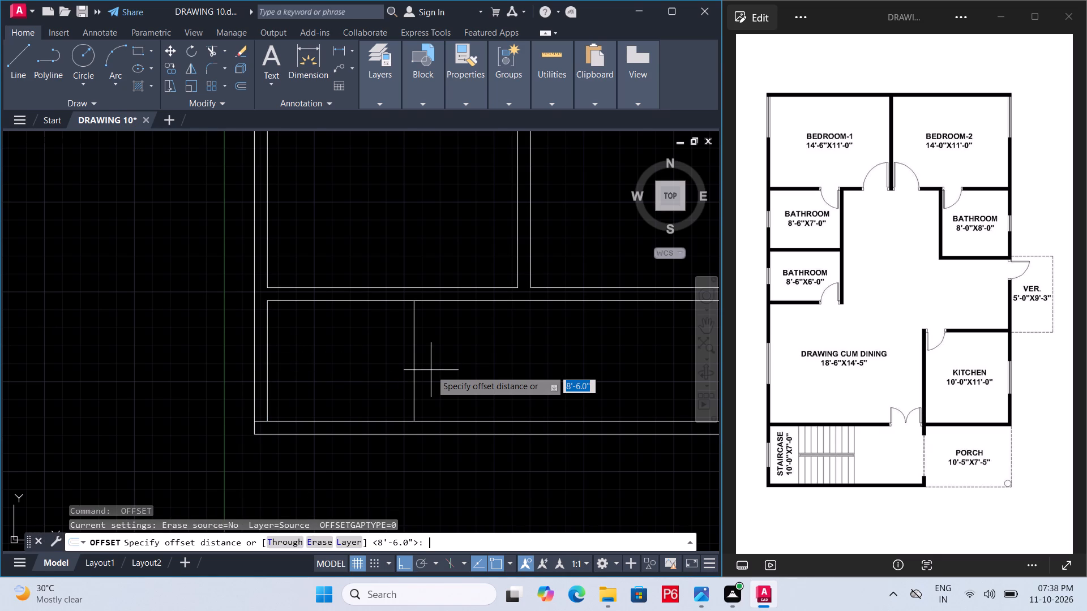
{"action": "key", "text": "9"}
{"action": "key", "text": "shift+quotedbl"}
{"action": "key", "text": "Return"}
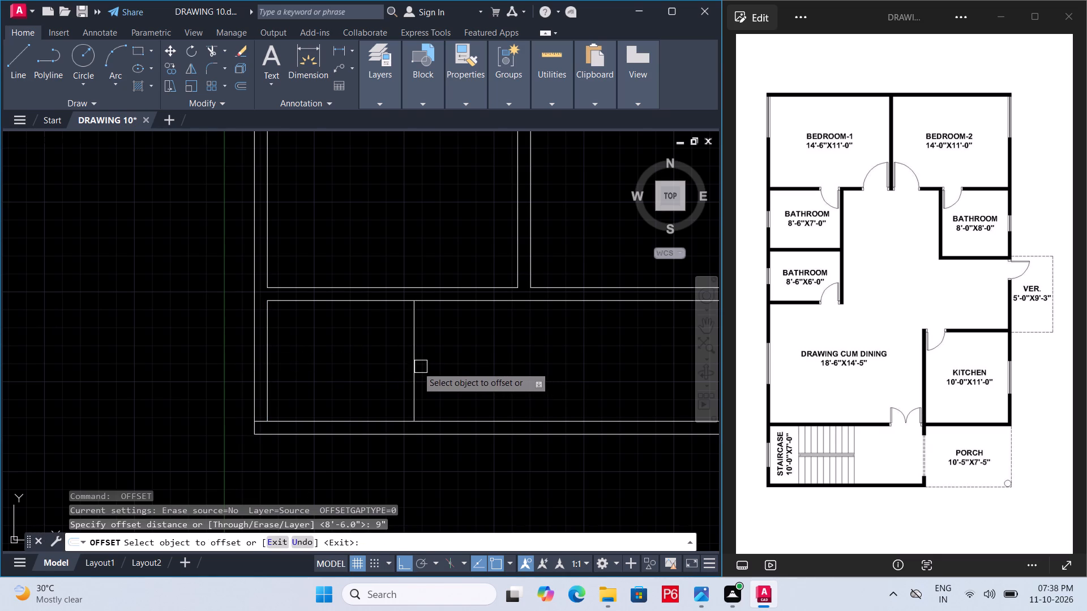
{"action": "left_click", "coordinate": [409, 367]}
{"action": "double_click", "coordinate": [482, 367]}
{"action": "key", "text": "ctrl+s"}
{"action": "key", "text": "ctrl+s"}
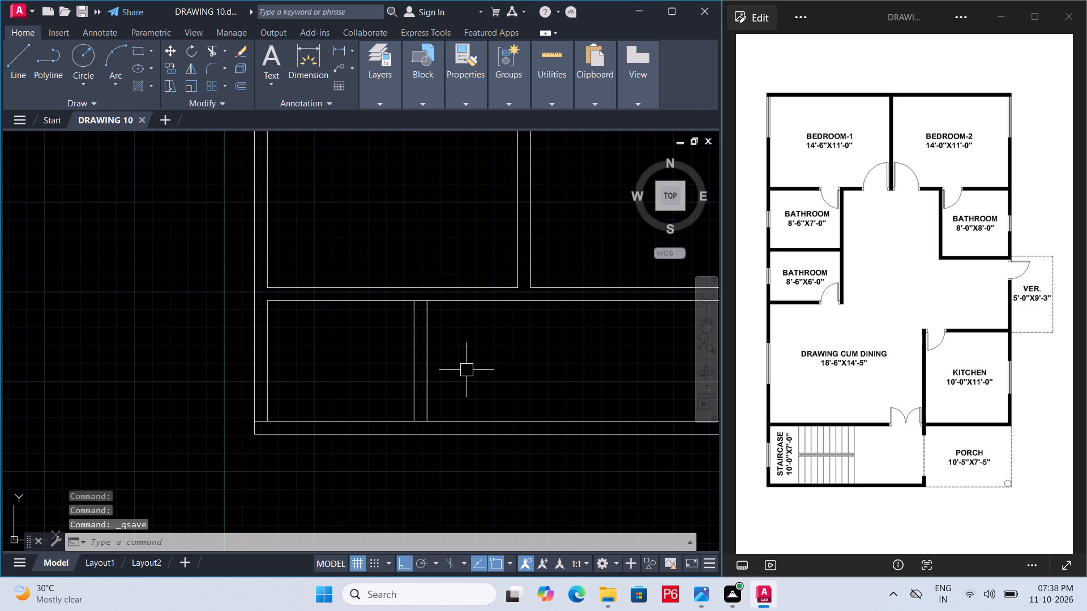
{"action": "key", "text": "ctrl+s"}
Trim the upper and lower horizontal wall lines between the two lines of the bathroom's right wall, opening both junctions.
{"action": "middle_click_drag", "start_coordinate": [405, 383], "coordinate": [406, 375]}
{"action": "scroll", "coordinate": [423, 317], "scroll_direction": "up", "scroll_amount": 2}
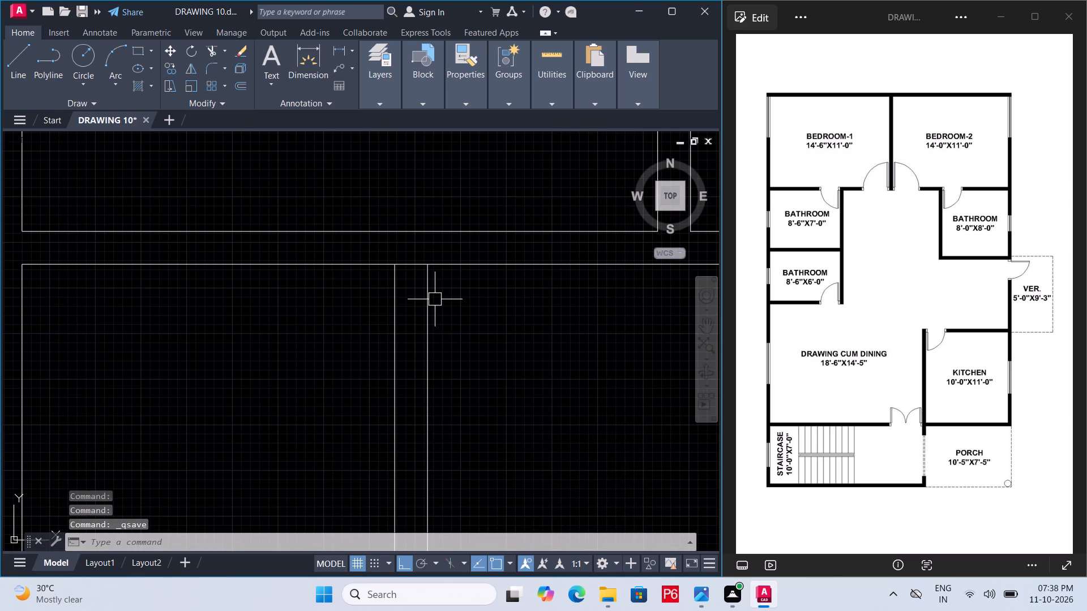
{"action": "type", "text": "TR"}
{"action": "key", "text": "space"}
{"action": "key", "text": "space"}
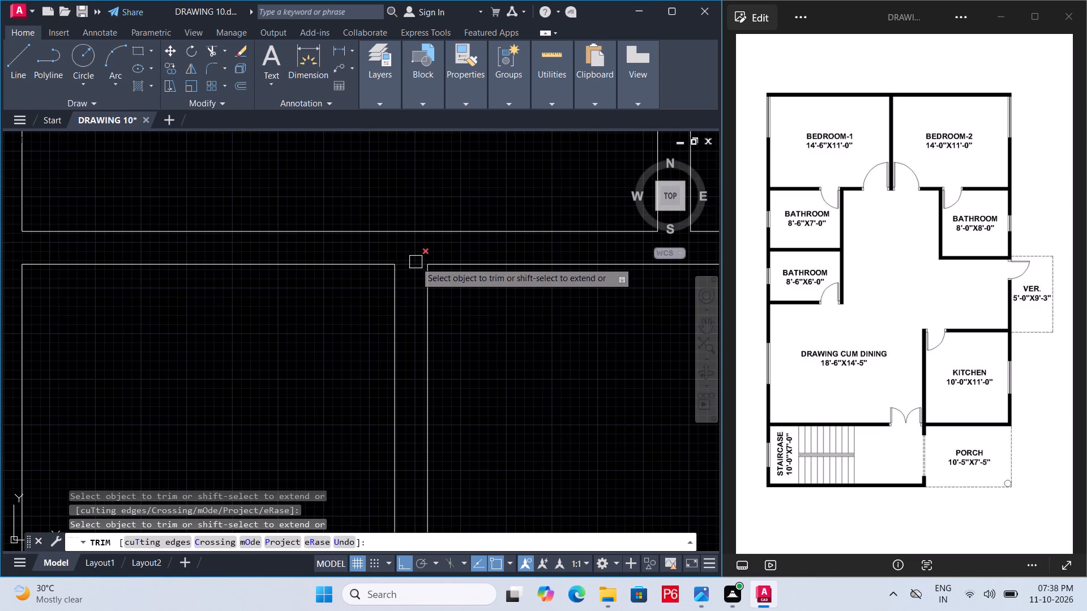
{"action": "left_click", "coordinate": [416, 262]}
{"action": "scroll", "coordinate": [420, 389], "scroll_direction": "down", "scroll_amount": 1}
{"action": "middle_click_drag", "start_coordinate": [420, 389], "coordinate": [413, 291]}
{"action": "scroll", "coordinate": [413, 387], "scroll_direction": "up", "scroll_amount": 1}
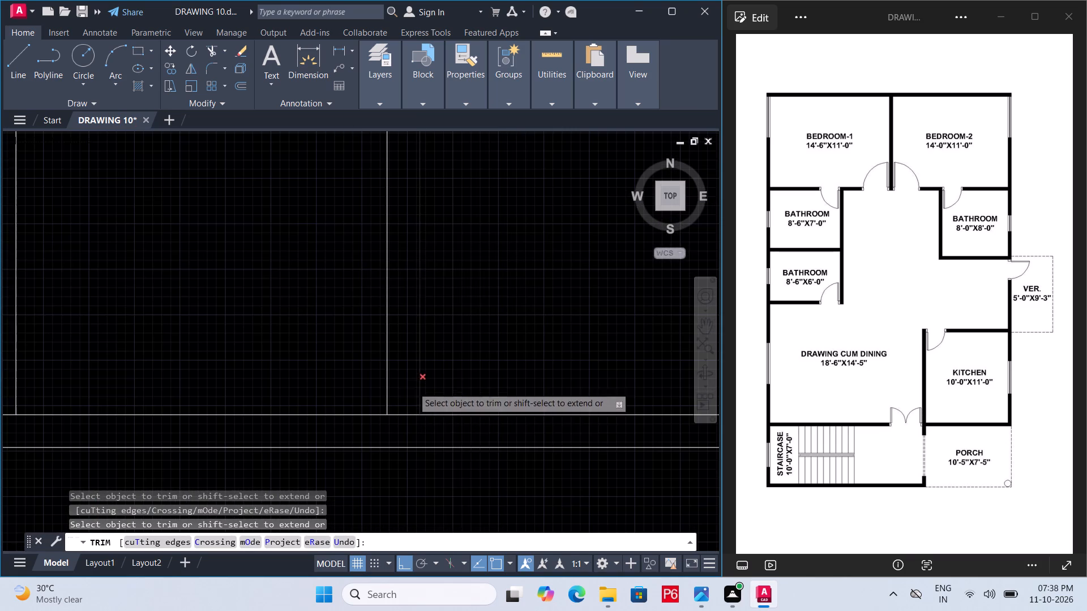
{"action": "left_click", "coordinate": [405, 422]}
{"action": "left_click", "coordinate": [406, 396]}
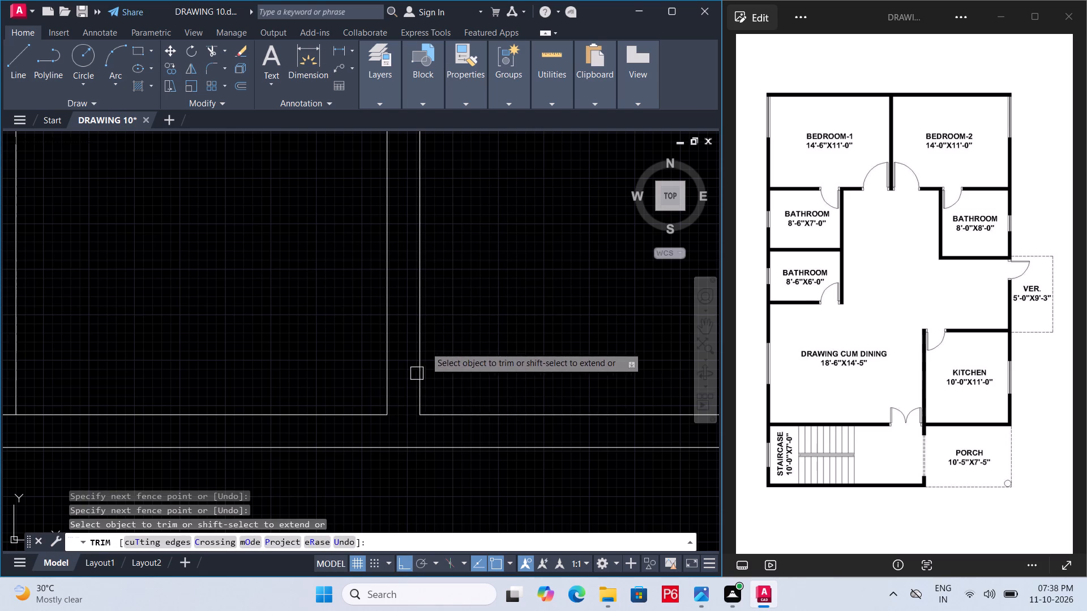
Trim the inner bottom wall line overlapping the left wall at the bathroom's lower-left corner, and save the drawing.
{"action": "scroll", "coordinate": [429, 340], "scroll_direction": "down", "scroll_amount": 2}
{"action": "middle_click_drag", "start_coordinate": [433, 347], "coordinate": [468, 411]}
{"action": "scroll", "coordinate": [300, 439], "scroll_direction": "up", "scroll_amount": 2}
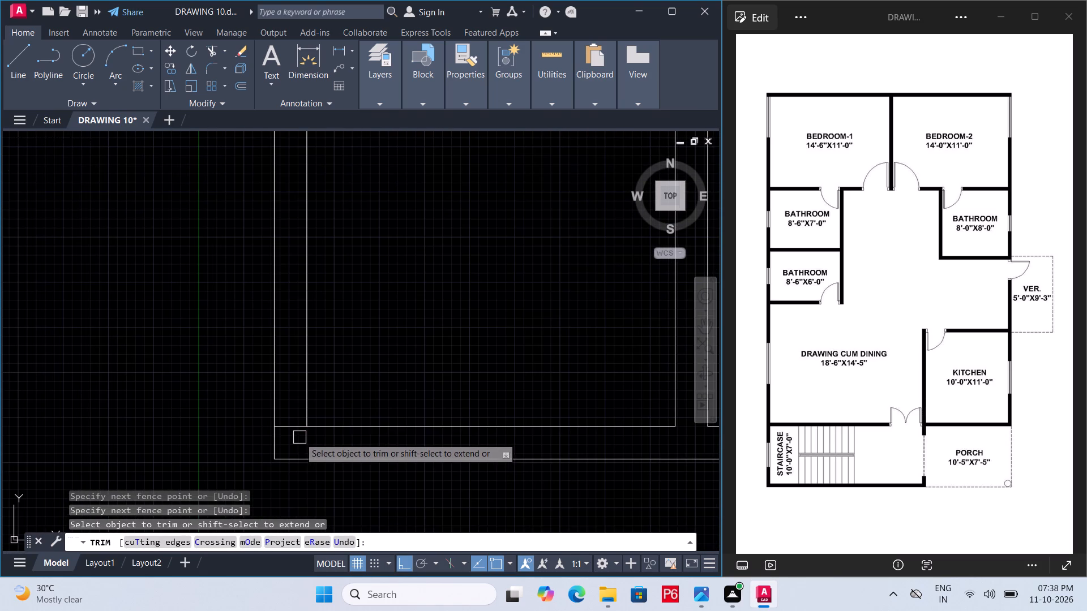
{"action": "left_click", "coordinate": [300, 436]}
{"action": "left_click", "coordinate": [294, 413]}
{"action": "scroll", "coordinate": [321, 398], "scroll_direction": "down", "scroll_amount": 1}
{"action": "key", "text": "ctrl+s"}
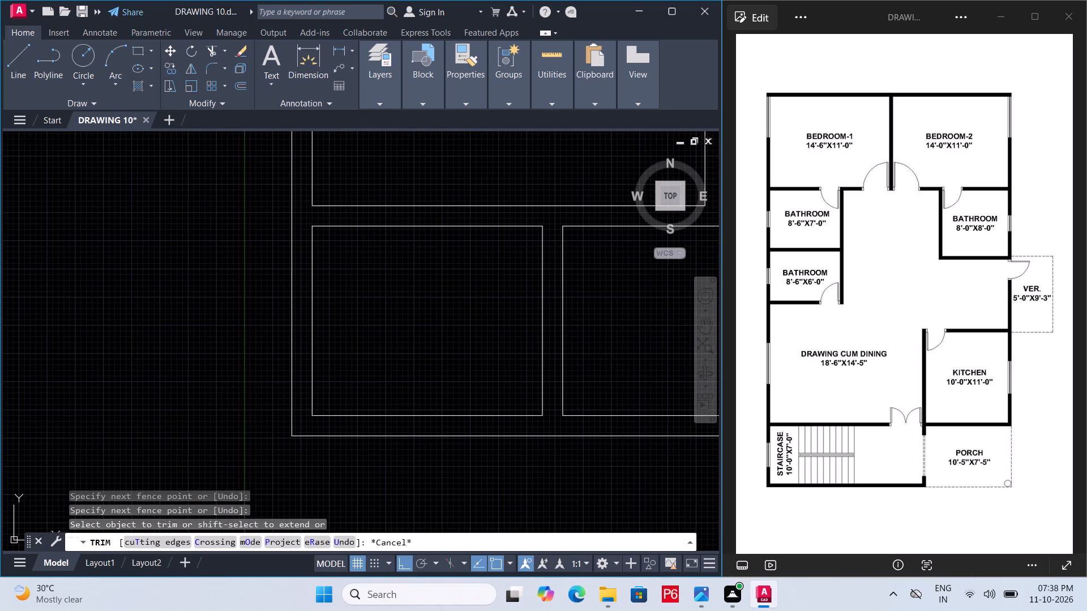
{"action": "key", "text": "ctrl+s"}
{"action": "key", "text": "ctrl+s"}
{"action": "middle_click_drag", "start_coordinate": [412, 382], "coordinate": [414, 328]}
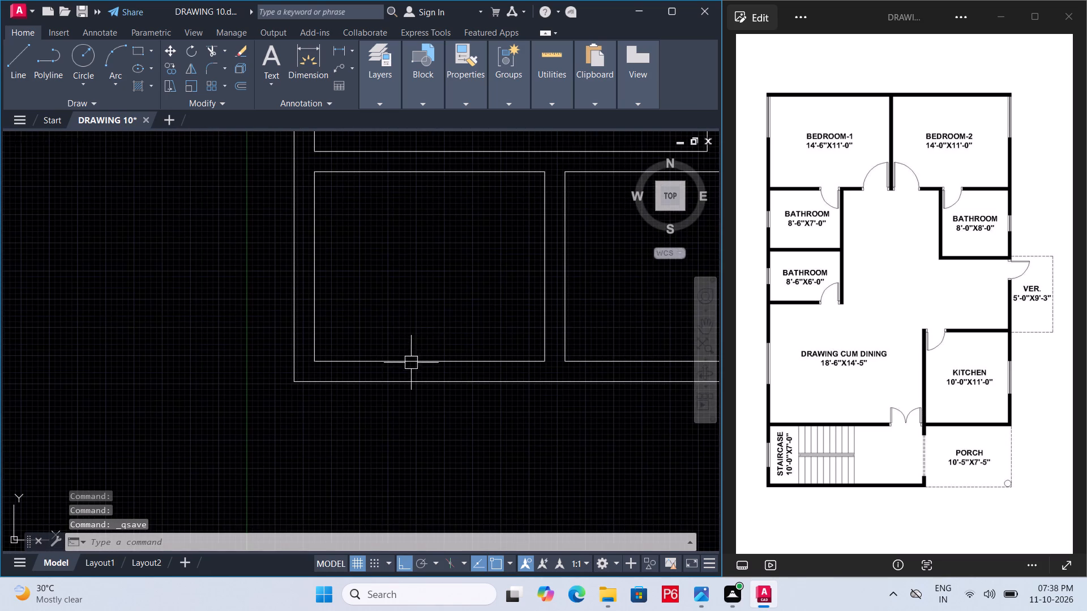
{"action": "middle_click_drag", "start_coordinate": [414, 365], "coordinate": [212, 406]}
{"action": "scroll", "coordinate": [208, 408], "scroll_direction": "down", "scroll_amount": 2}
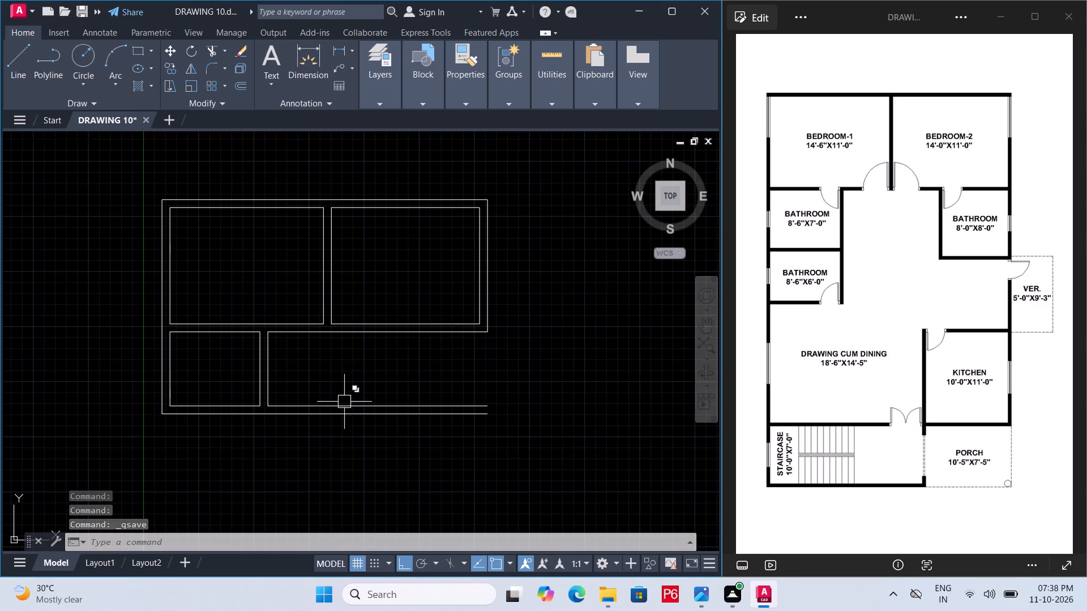
Fillet the bathroom's outer right wall line with the outer bottom line into a square corner, and save the drawing.
{"action": "scroll", "coordinate": [227, 421], "scroll_direction": "up", "scroll_amount": 2}
{"action": "key", "text": "f"}
{"action": "key", "text": "space"}
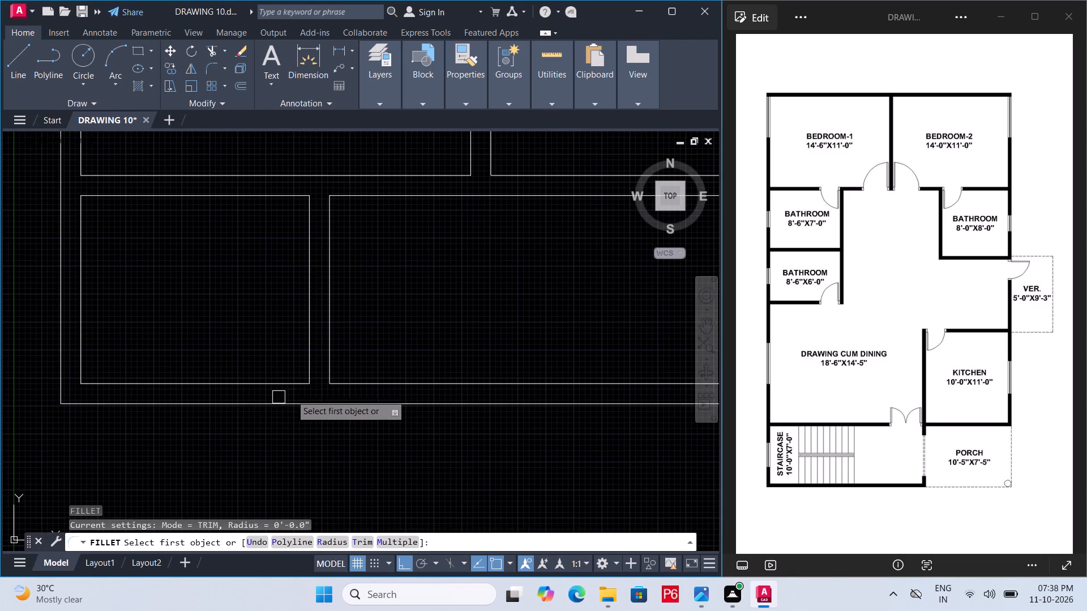
{"action": "left_click", "coordinate": [335, 356]}
{"action": "left_click", "coordinate": [301, 403]}
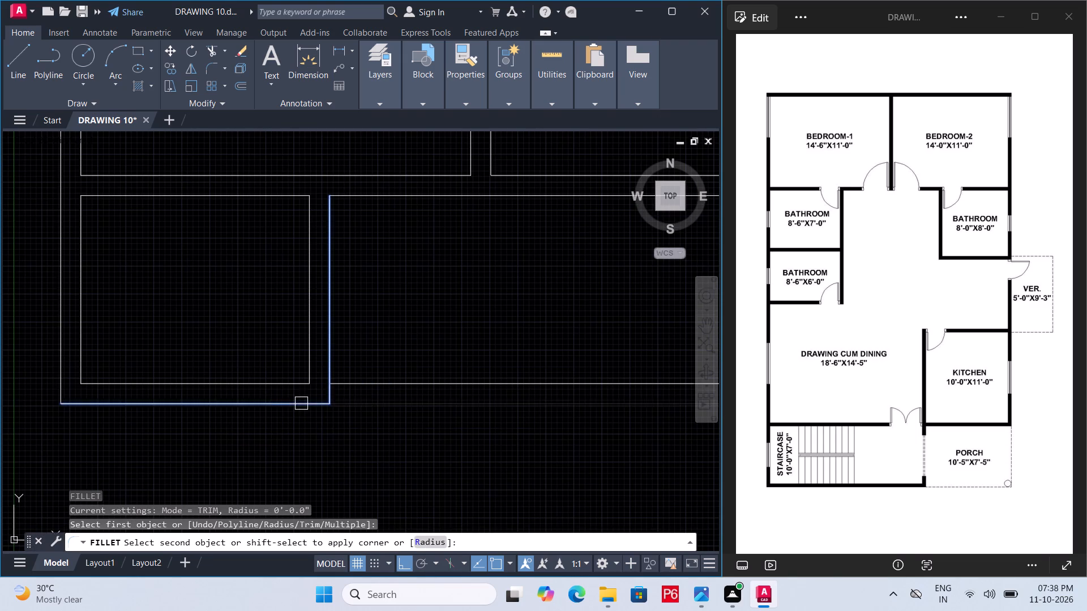
{"action": "key", "text": "Escape"}
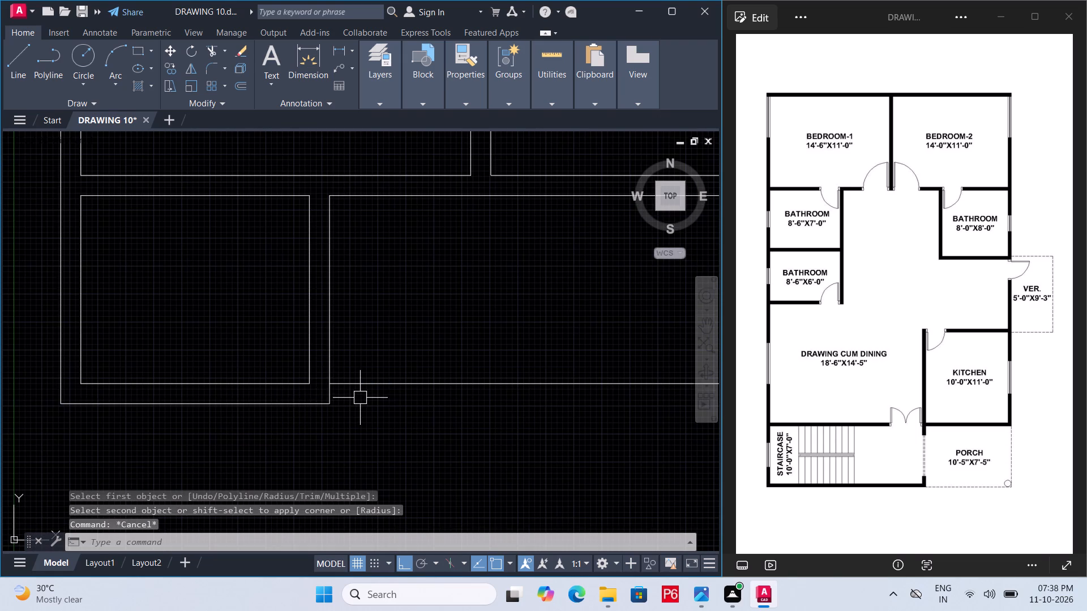
{"action": "key", "text": "ctrl+s"}
{"action": "key", "text": "ctrl+s"}
{"action": "key", "text": "ctrl+s"}
Delete the leftover inner bottom wall line running to the right beyond the bathroom's corner.
{"action": "left_click", "coordinate": [384, 382]}
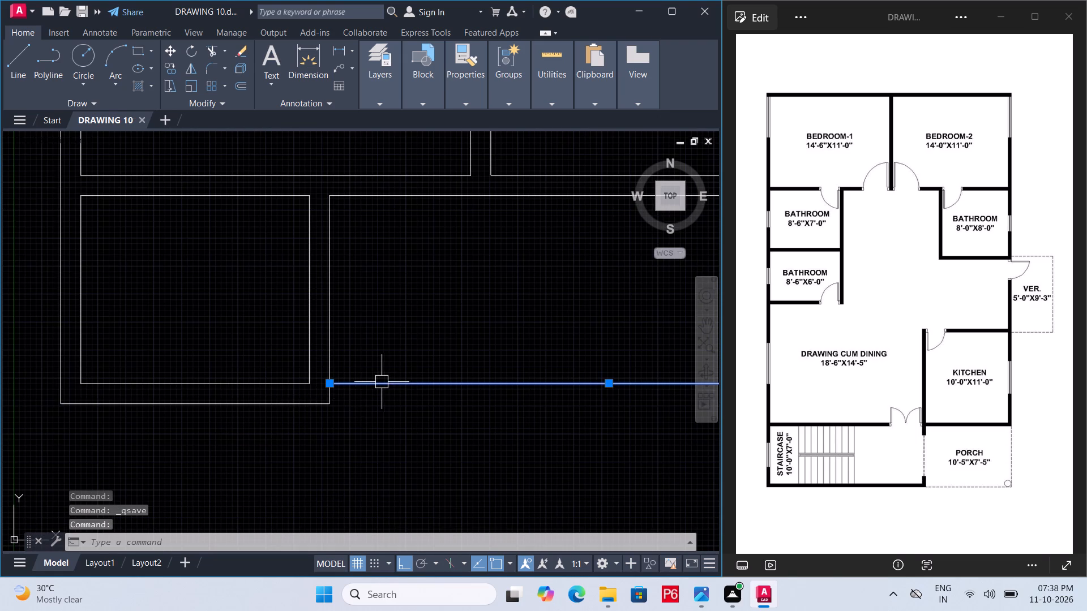
{"action": "key", "text": "Delete"}
Offset the bathroom's outer bottom wall line 8'6" downward for the second bathroom below it.
{"action": "scroll", "coordinate": [379, 382], "scroll_direction": "down", "scroll_amount": 1}
{"action": "middle_click_drag", "start_coordinate": [379, 382], "coordinate": [415, 343]}
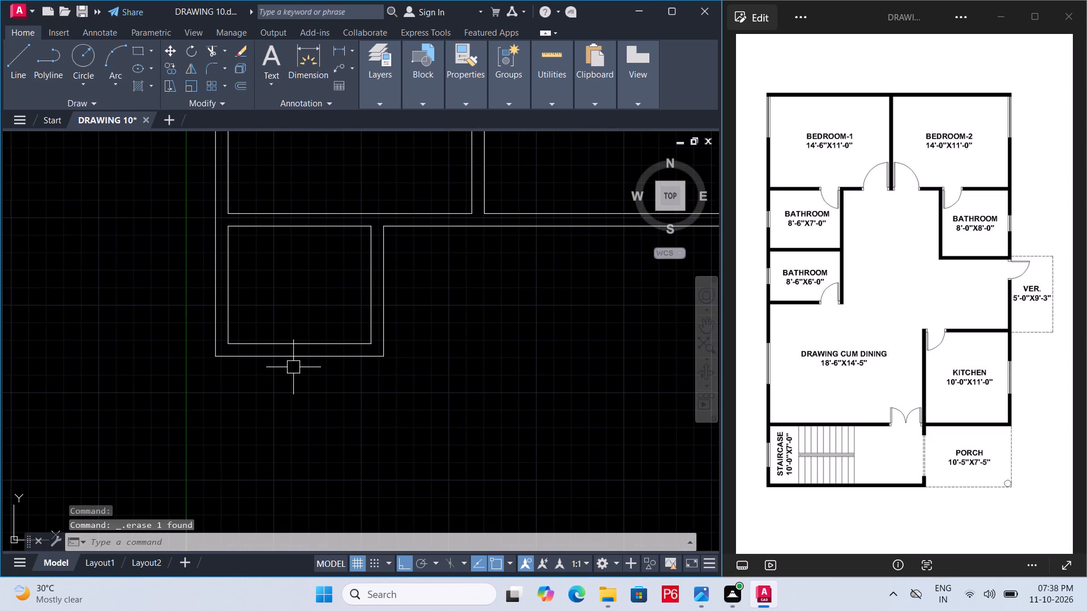
{"action": "key", "text": "o"}
{"action": "key", "text": "Return"}
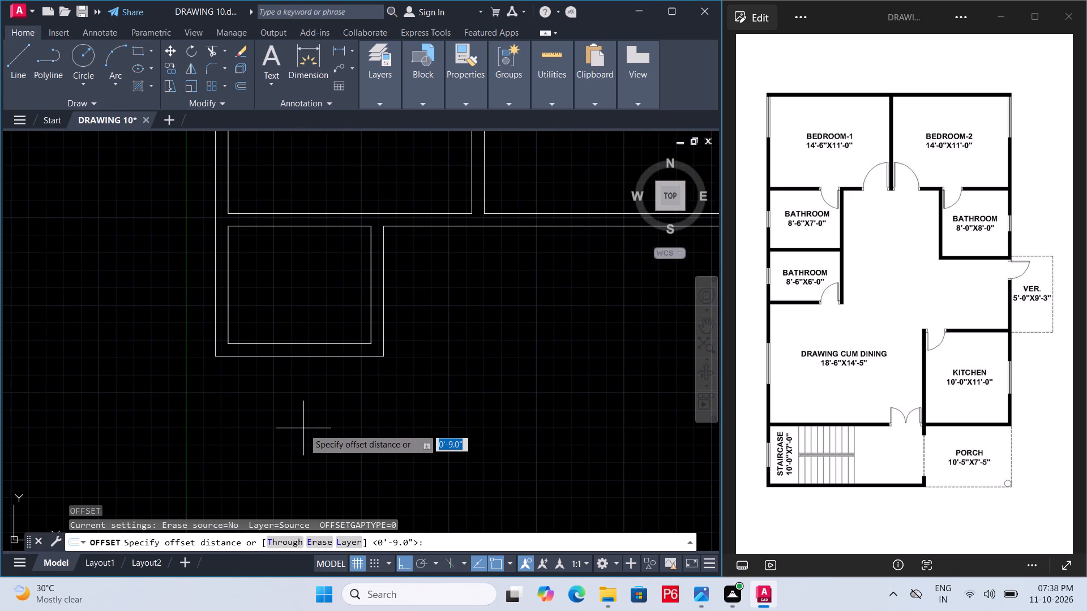
{"action": "type", "text": "8'6\""}
{"action": "key", "text": "Return"}
{"action": "left_click", "coordinate": [354, 353]}
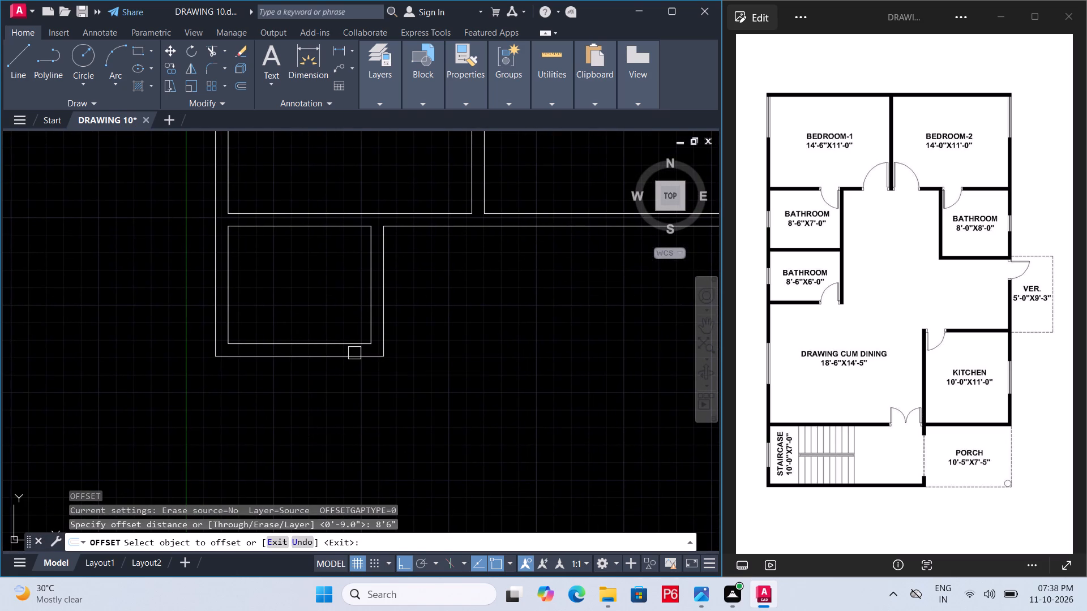
{"action": "left_click", "coordinate": [341, 401]}
{"action": "scroll", "coordinate": [340, 347], "scroll_direction": "down", "scroll_amount": 2}
{"action": "middle_click_drag", "start_coordinate": [339, 343], "coordinate": [338, 274]}
{"action": "key", "text": "space"}
Offset the second bathroom's new bottom line 9" further down for the wall thickness.
{"action": "scroll", "coordinate": [340, 313], "scroll_direction": "up", "scroll_amount": 1}
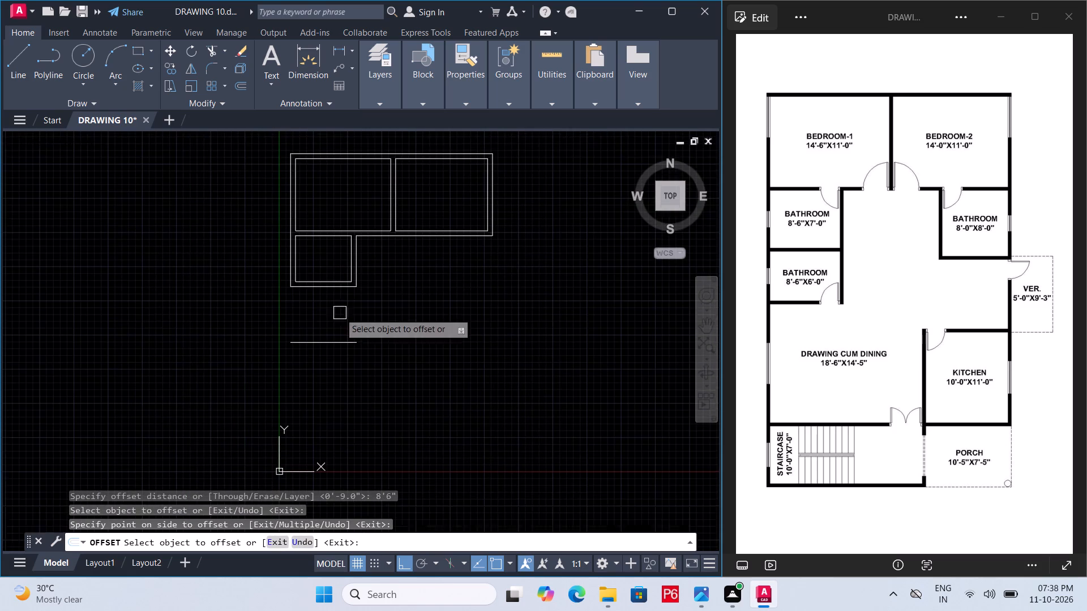
{"action": "scroll", "coordinate": [340, 313], "scroll_direction": "up", "scroll_amount": 1}
{"action": "key", "text": "o"}
{"action": "key", "text": "Return"}
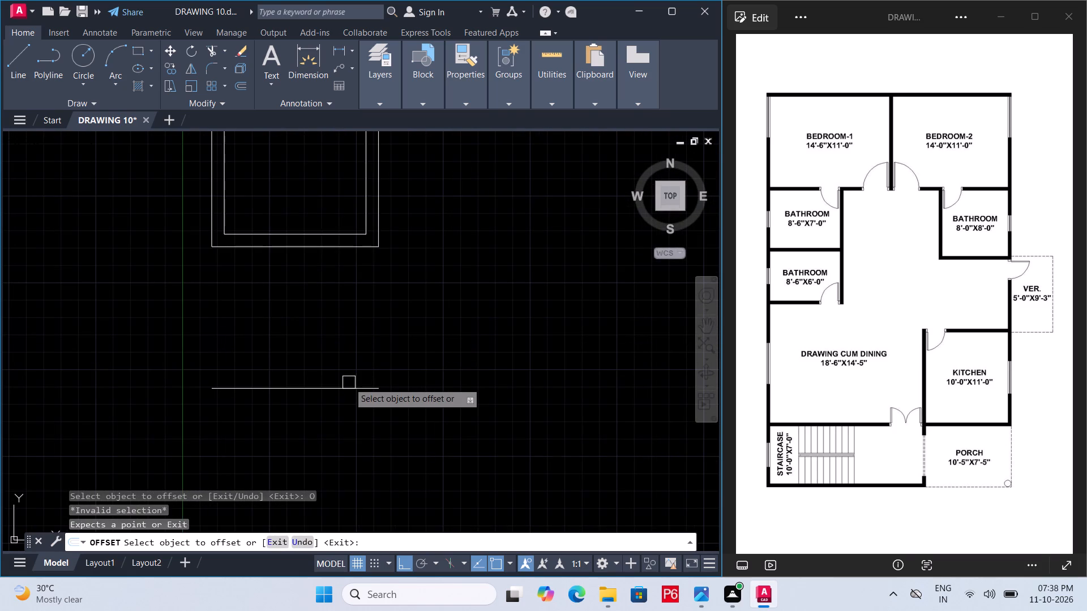
{"action": "key", "text": "Escape"}
{"action": "key", "text": "space"}
{"action": "key", "text": "9"}
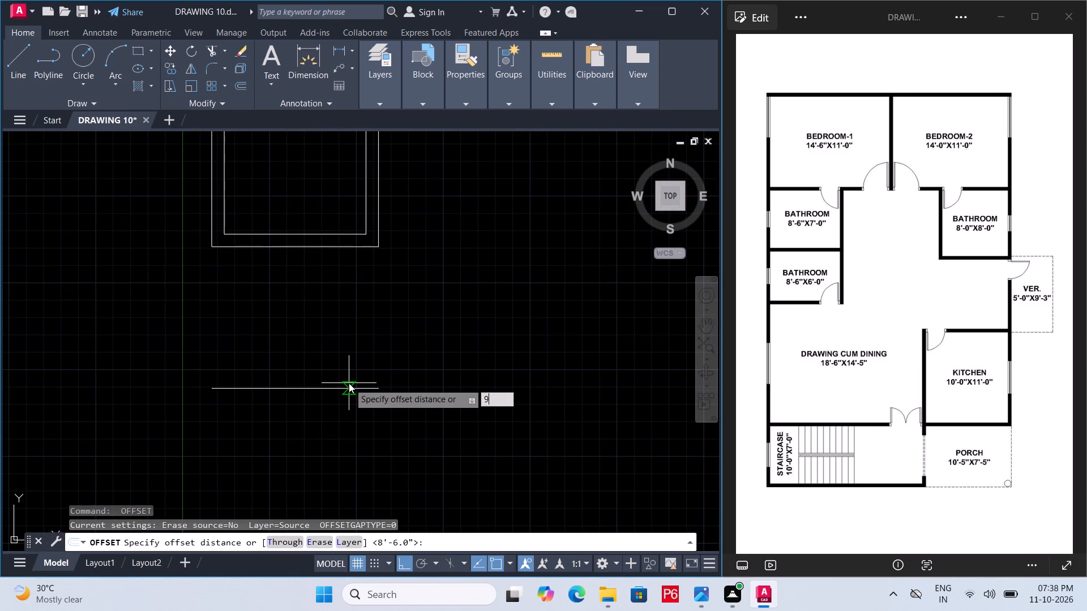
{"action": "key", "text": "shift+quotedbl"}
{"action": "key", "text": "Return"}
{"action": "left_click", "coordinate": [349, 386]}
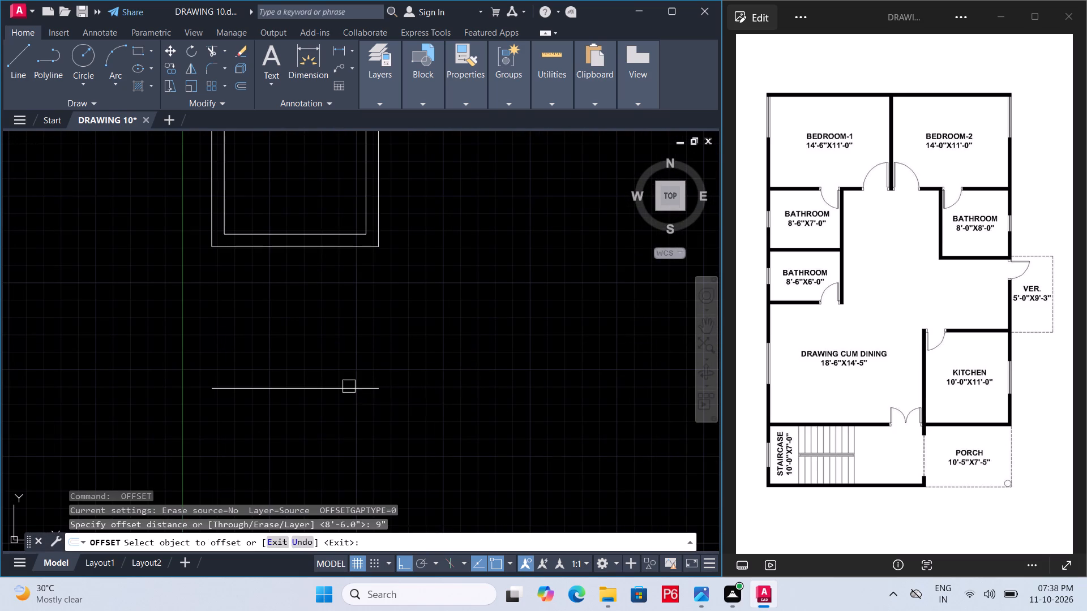
{"action": "double_click", "coordinate": [327, 433]}
{"action": "key", "text": "space"}
Extend the outer and inner lines of the left wall down to the second bathroom's bottom wall lines.
{"action": "type", "text": "EX"}
{"action": "key", "text": "space"}
{"action": "key", "text": "space"}
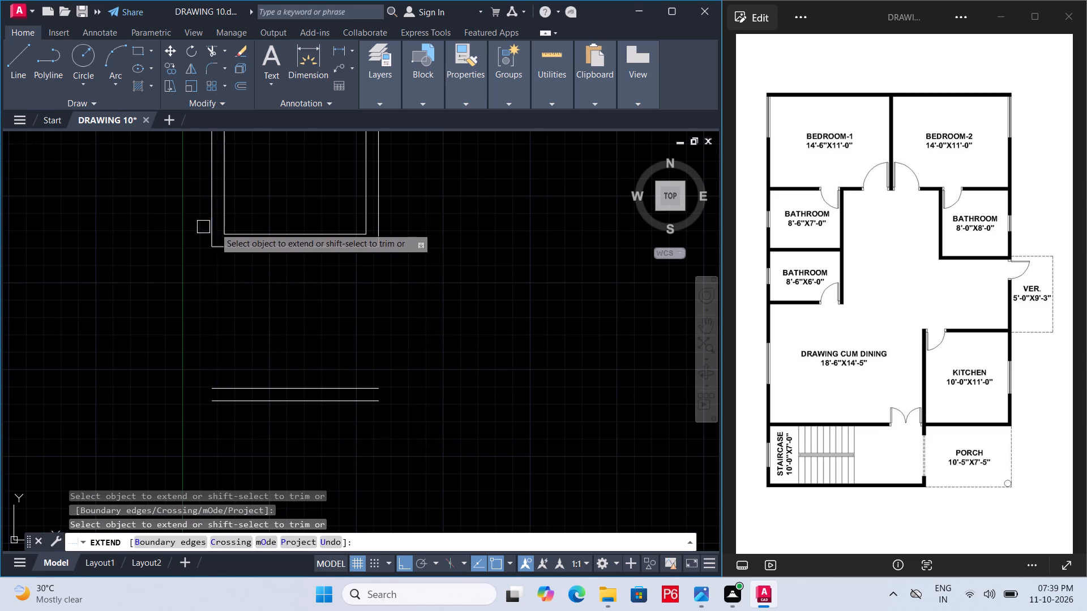
{"action": "left_click", "coordinate": [215, 227]}
{"action": "left_click", "coordinate": [210, 287]}
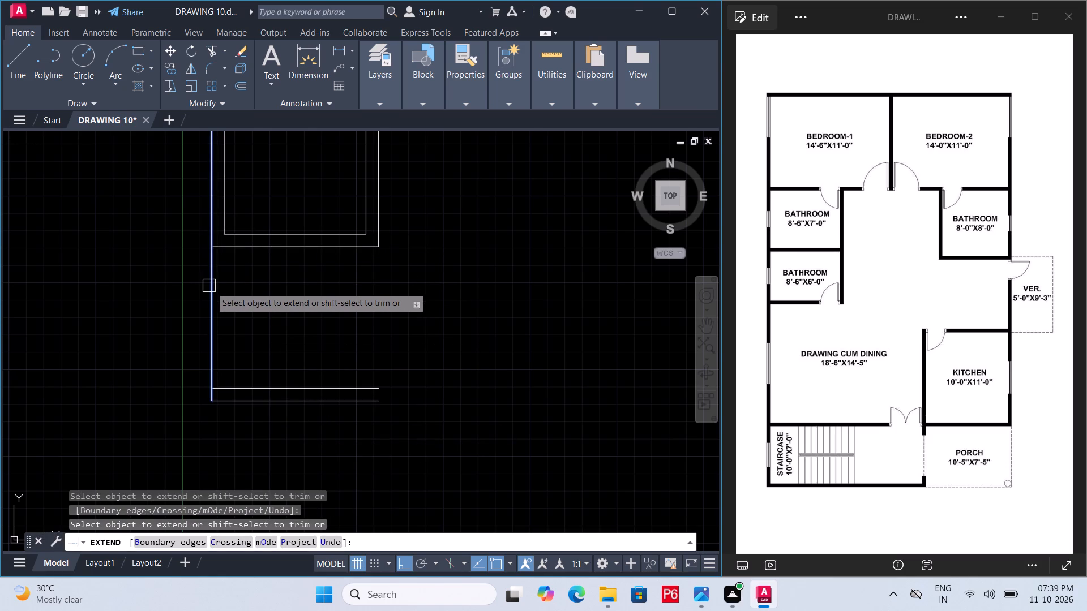
{"action": "scroll", "coordinate": [225, 229], "scroll_direction": "up", "scroll_amount": 1}
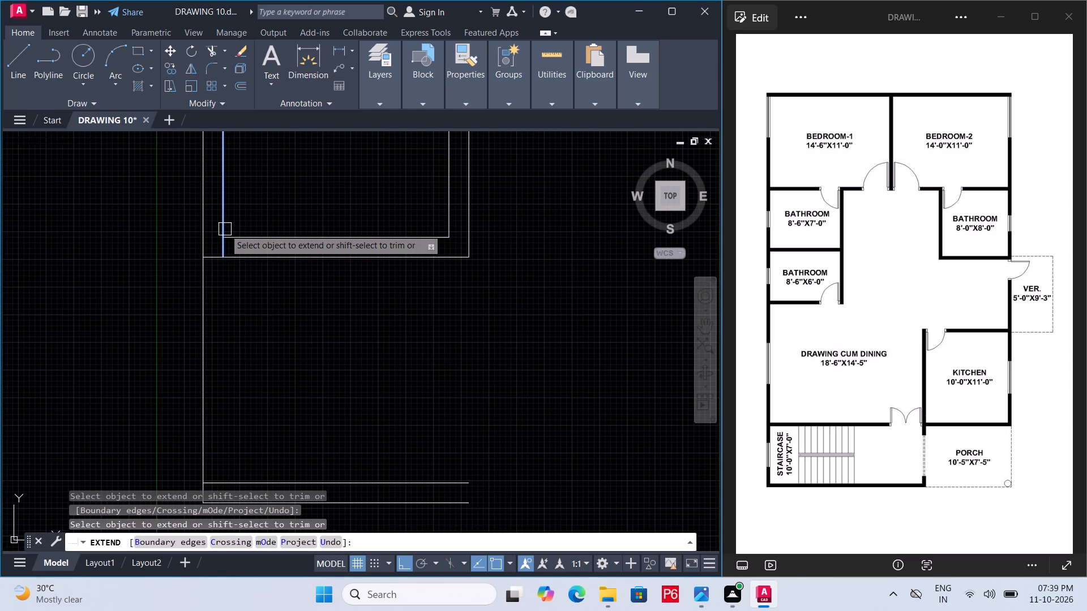
{"action": "left_click", "coordinate": [225, 220]}
{"action": "left_click", "coordinate": [226, 242]}
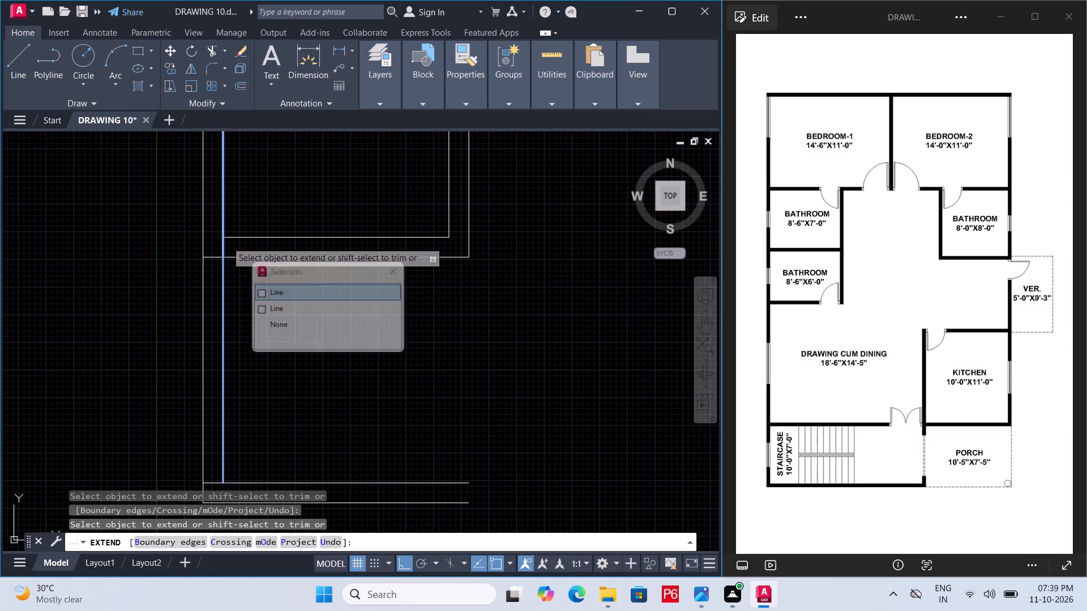
{"action": "left_click", "coordinate": [293, 292]}
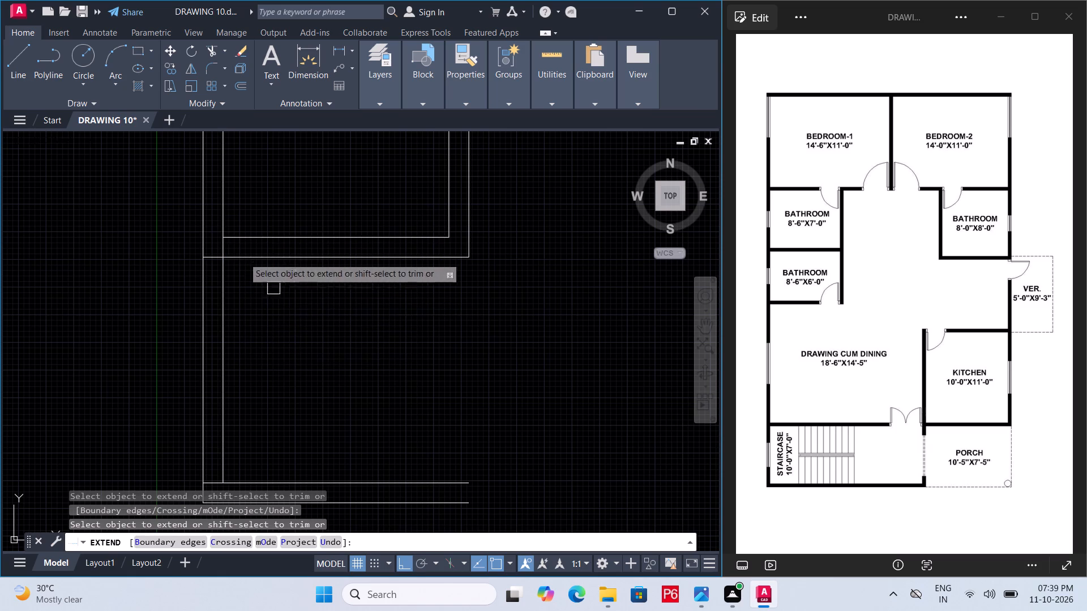
Extend both lines of the bathroom's right wall down to the second bathroom's lowest line, and save the drawing.
{"action": "scroll", "coordinate": [273, 308], "scroll_direction": "down", "scroll_amount": 2}
{"action": "middle_click_drag", "start_coordinate": [273, 308], "coordinate": [267, 281]}
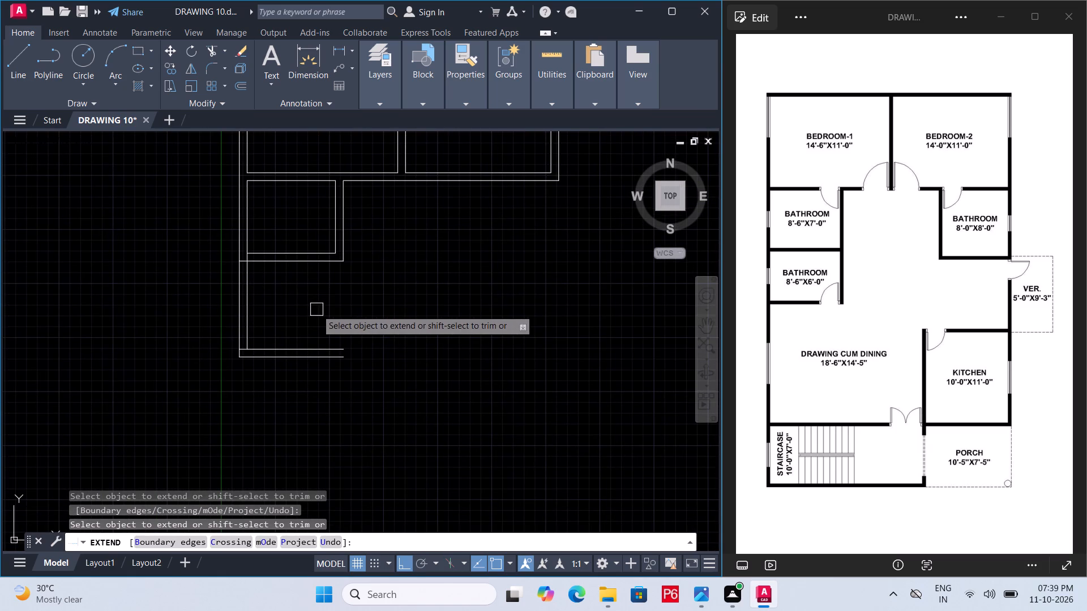
{"action": "left_click", "coordinate": [345, 240]}
{"action": "left_click", "coordinate": [336, 234]}
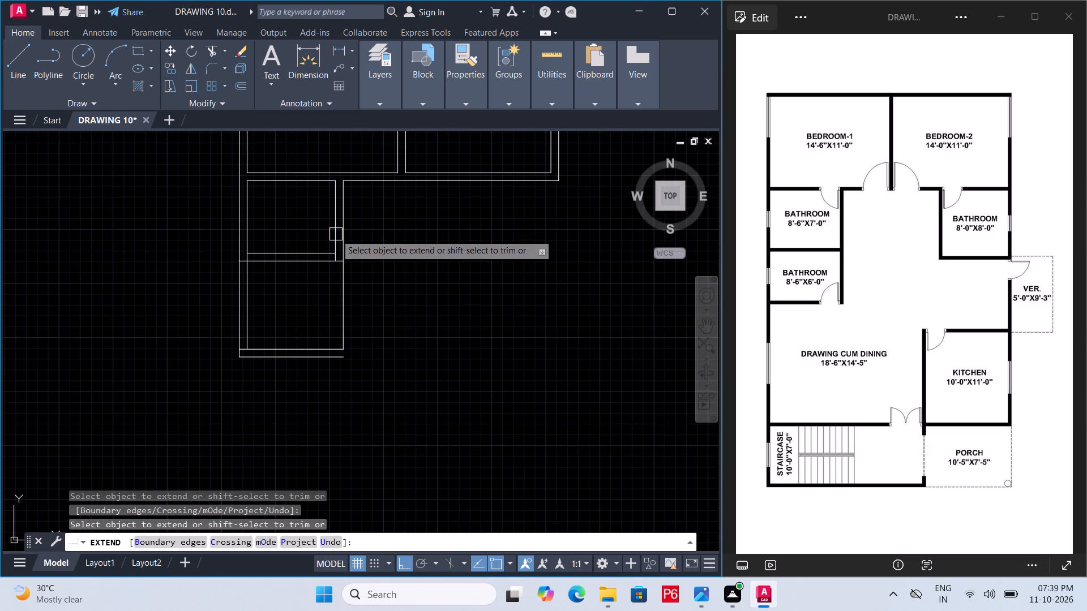
{"action": "left_click", "coordinate": [334, 229]}
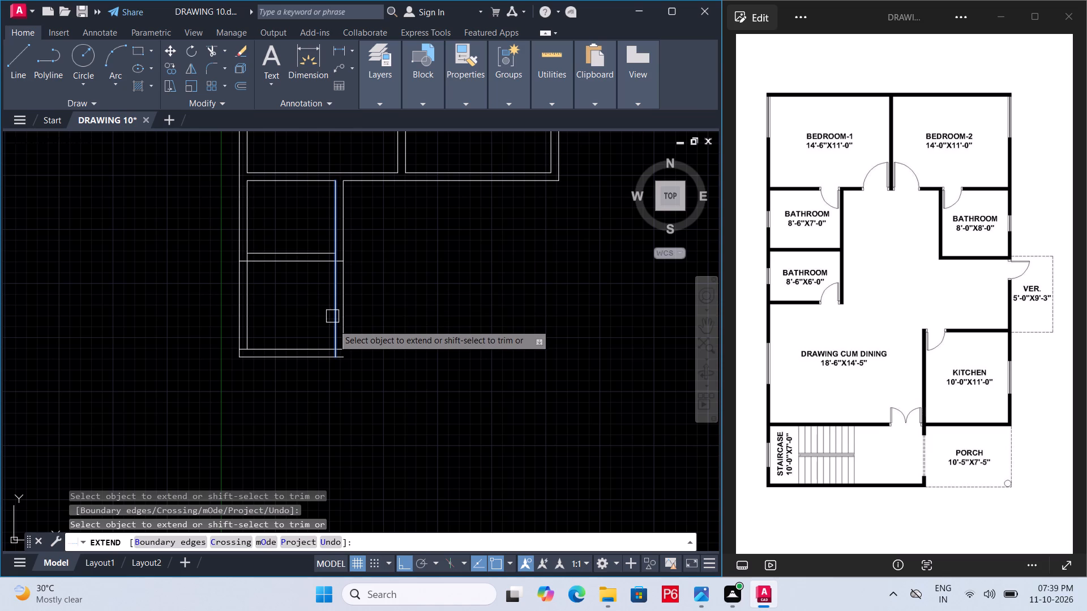
{"action": "left_click", "coordinate": [333, 325]}
{"action": "left_click", "coordinate": [350, 325]}
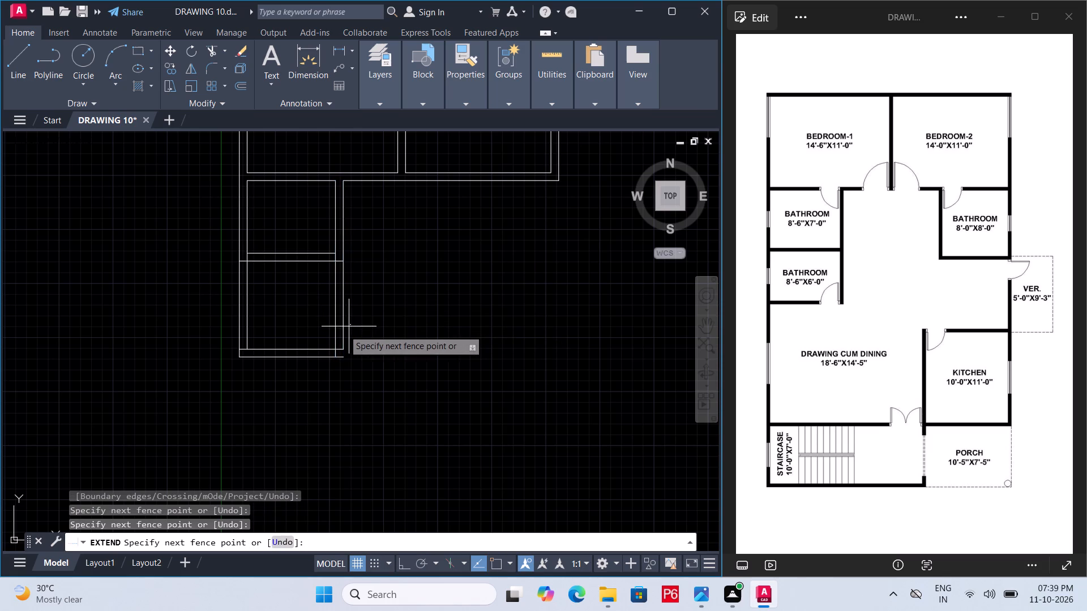
{"action": "left_click", "coordinate": [343, 330]}
{"action": "key", "text": "ctrl+s"}
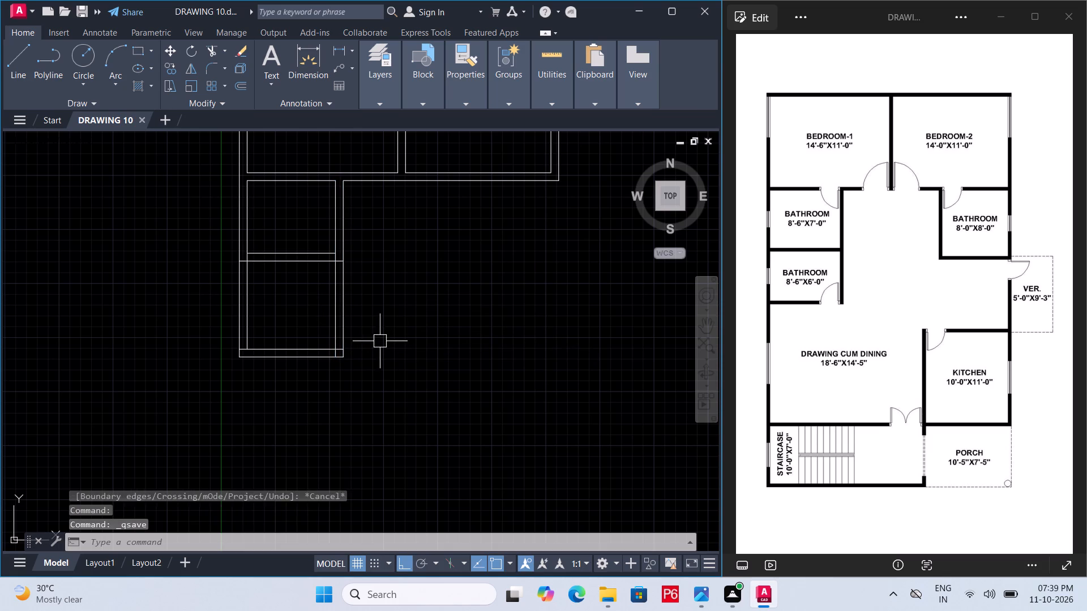
{"action": "key", "text": "ctrl+s"}
{"action": "key", "text": "ctrl+s"}
Offset the outer bottom wall line below Bedroom-2 8' downward for the depth of the right-hand bathroom.
{"action": "middle_click_drag", "start_coordinate": [380, 341], "coordinate": [332, 356]}
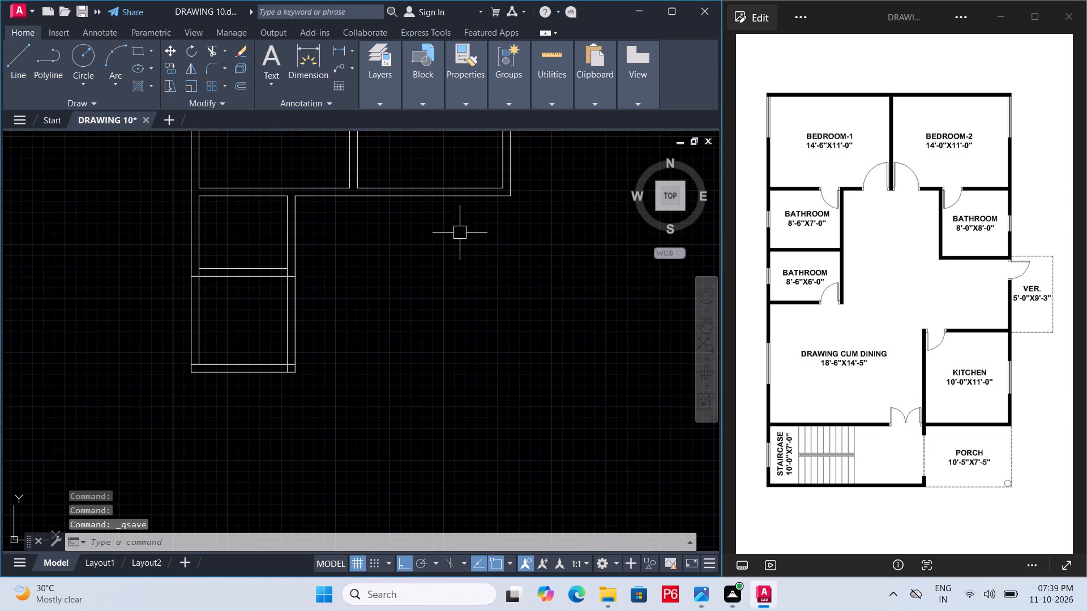
{"action": "key", "text": "o"}
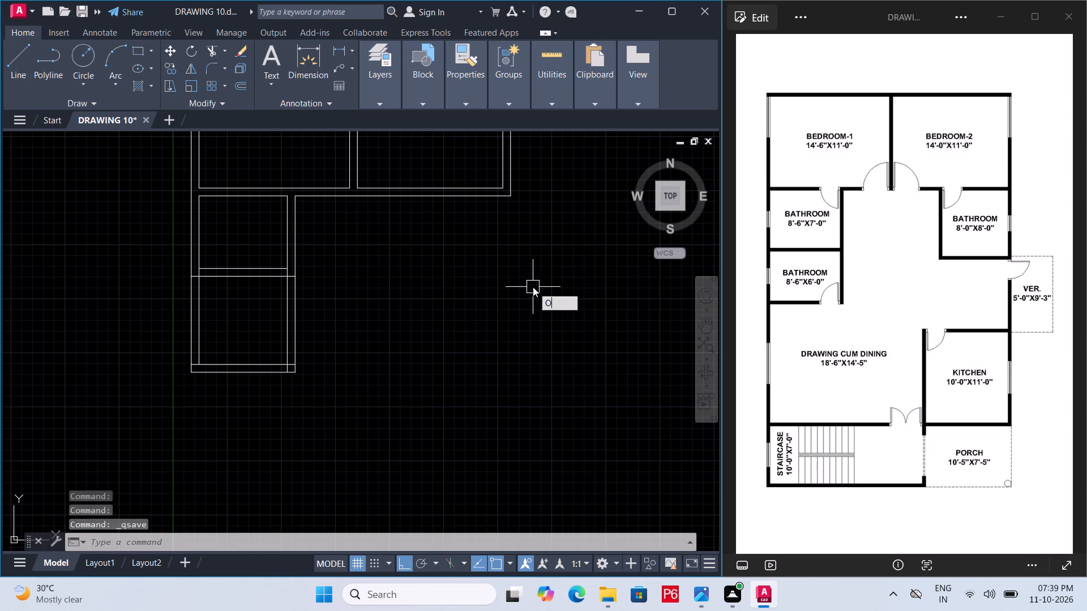
{"action": "key", "text": "Return"}
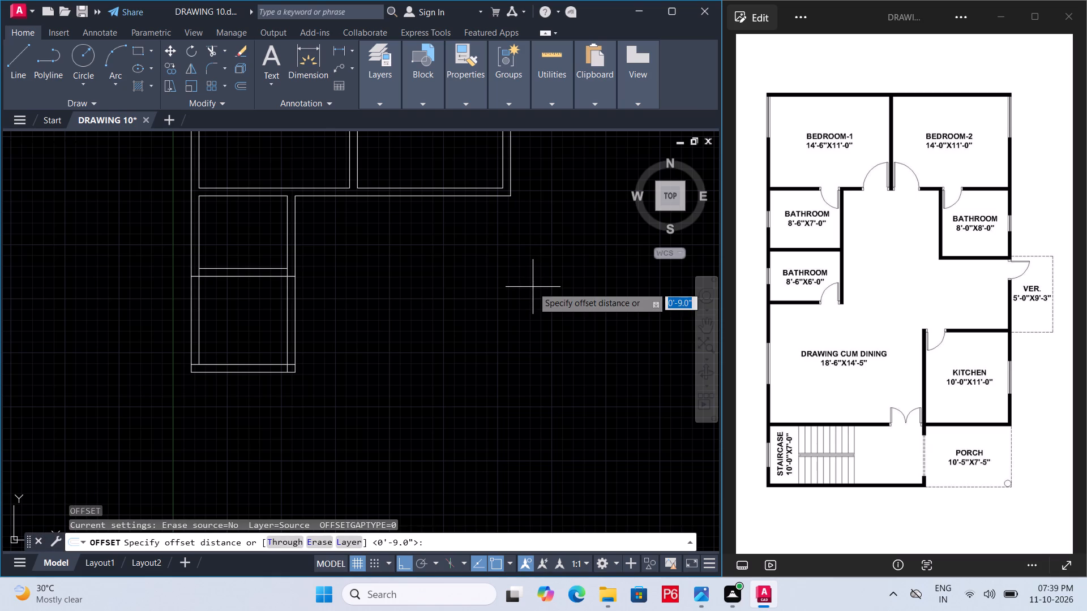
{"action": "type", "text": "8'"}
{"action": "key", "text": "Return"}
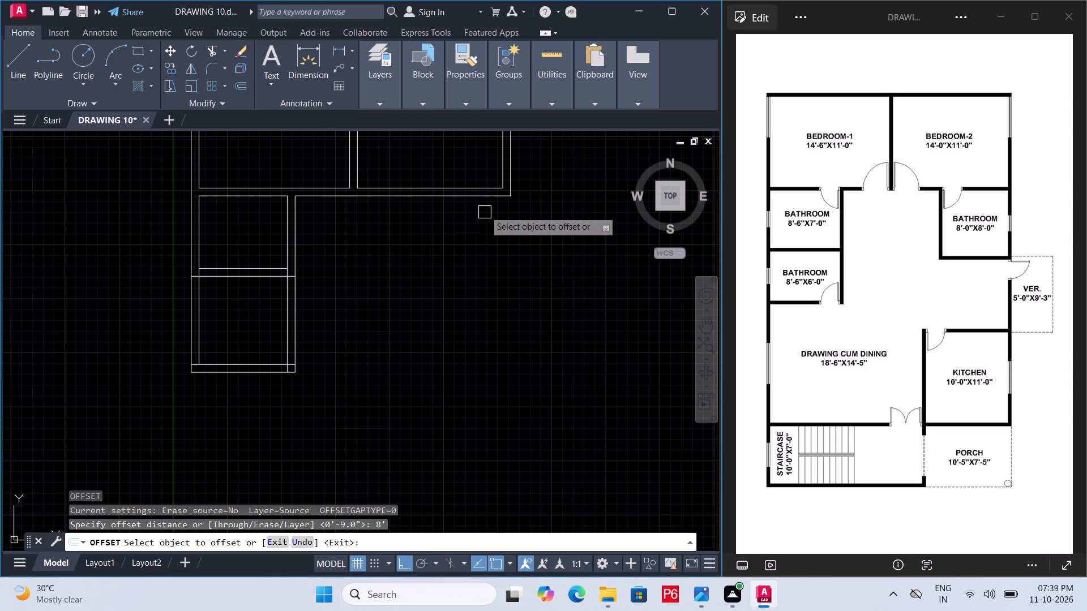
{"action": "left_click", "coordinate": [494, 200]}
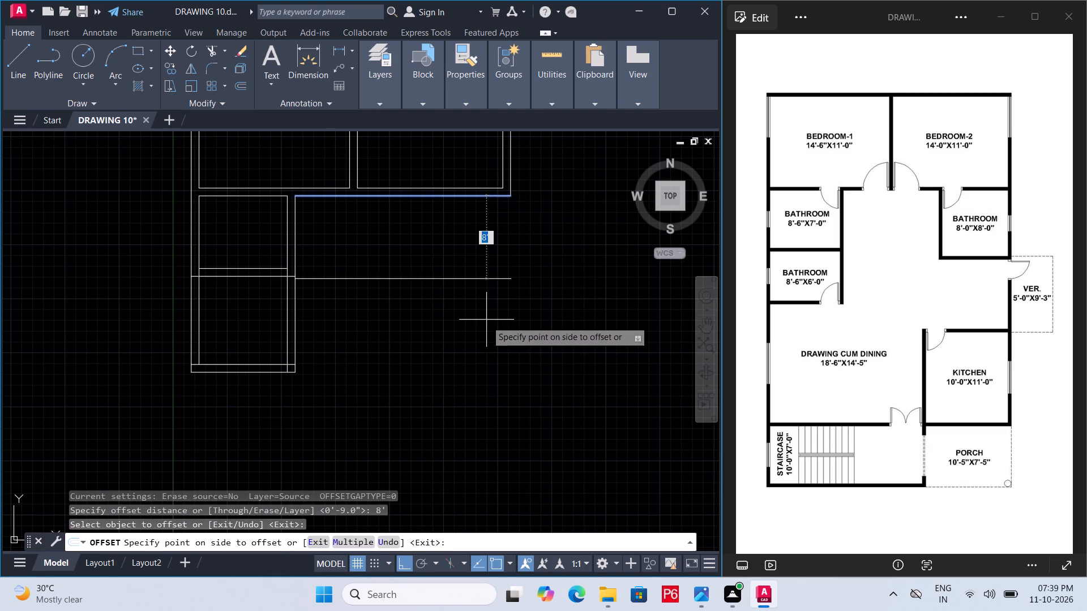
{"action": "left_click", "coordinate": [486, 321]}
{"action": "key", "text": "space"}
Offset the right-hand bathroom's new bottom line 9" further down for the wall thickness.
{"action": "key", "text": "space"}
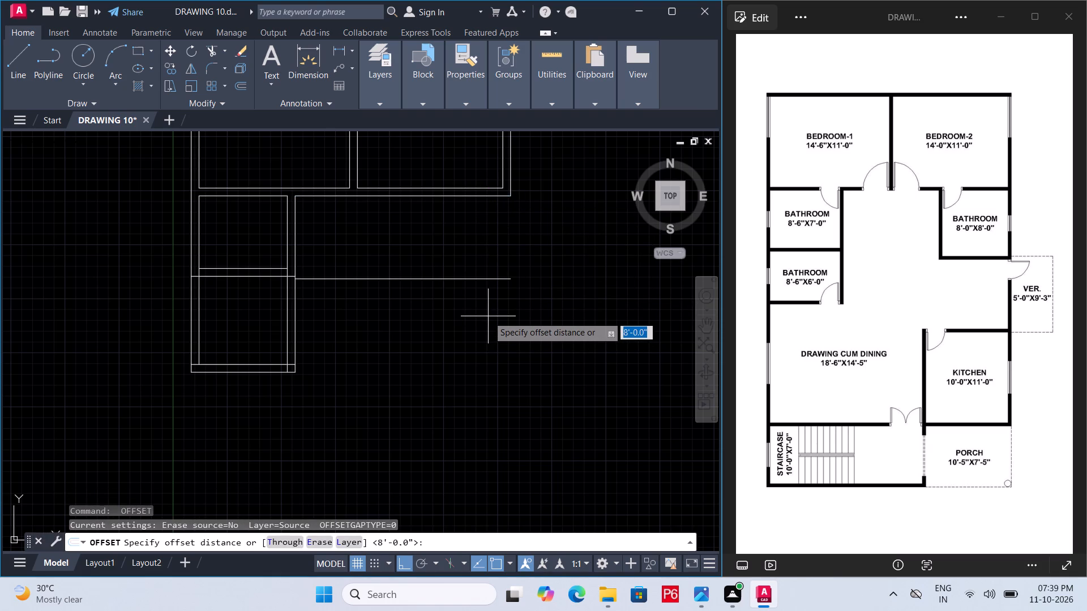
{"action": "key", "text": "9"}
{"action": "key", "text": "shift+quotedbl"}
{"action": "key", "text": "Return"}
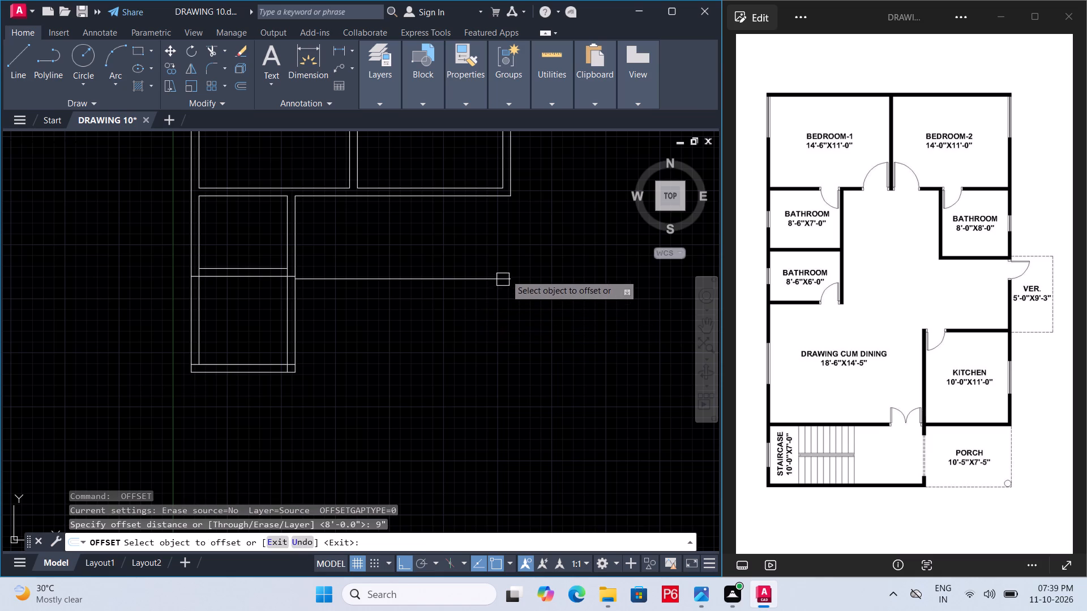
{"action": "left_click", "coordinate": [506, 274]}
{"action": "left_click", "coordinate": [495, 346]}
{"action": "key", "text": "space"}
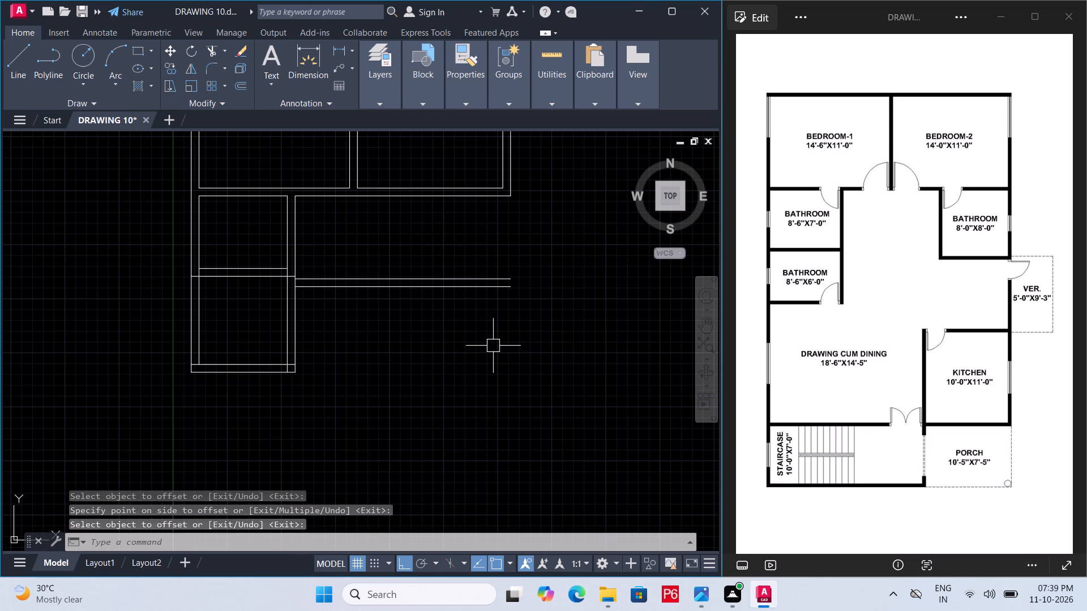
Extend the outer and inner lines of Bedroom-2's right wall down to the new bottom wall lines, and save the drawing.
{"action": "type", "text": "EX"}
{"action": "key", "text": "space"}
{"action": "key", "text": "space"}
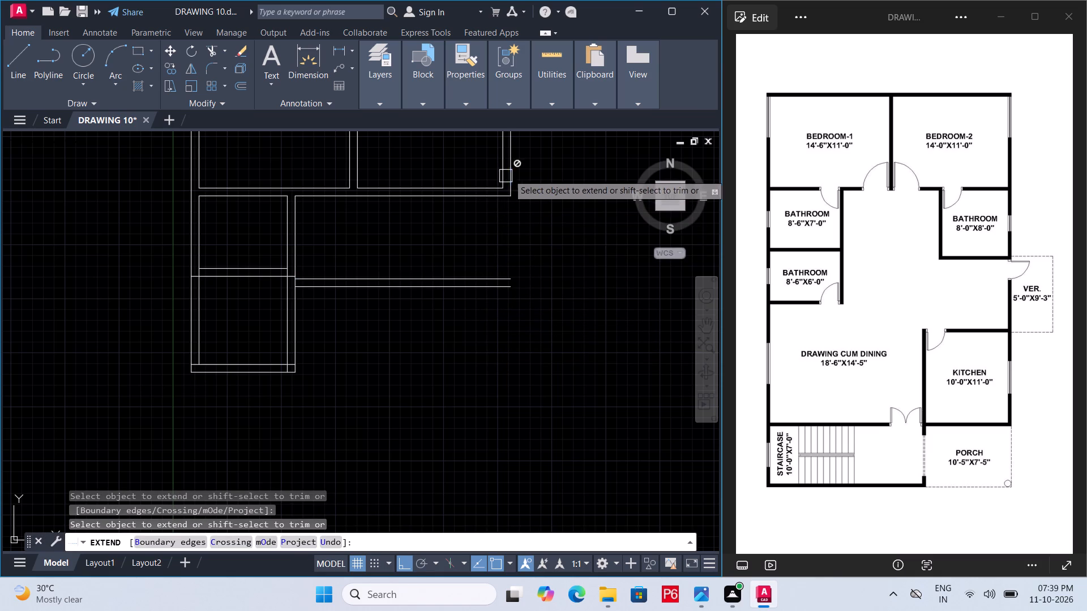
{"action": "left_click", "coordinate": [511, 173]}
{"action": "left_click", "coordinate": [510, 181]}
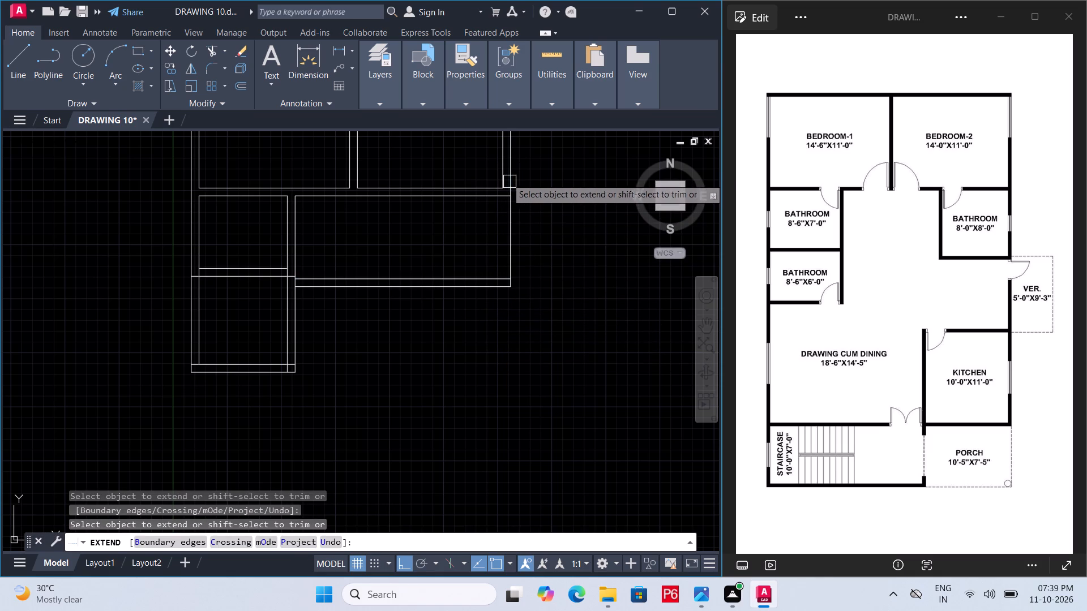
{"action": "left_click", "coordinate": [502, 170]}
{"action": "left_click", "coordinate": [499, 168]}
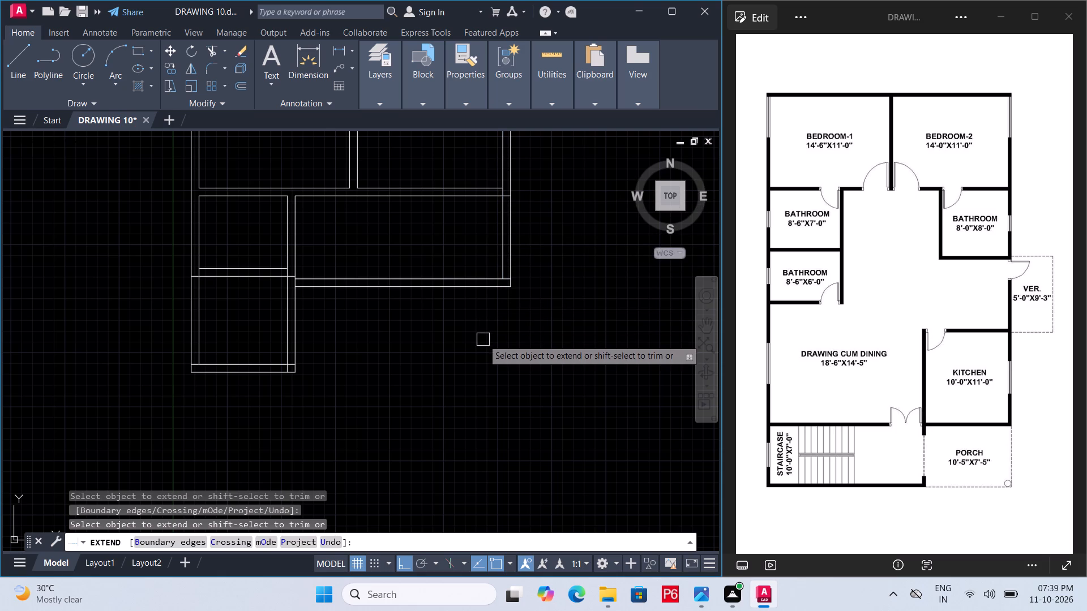
{"action": "key", "text": "ctrl+s"}
{"action": "key", "text": "ctrl+s"}
{"action": "key", "text": "ctrl+s"}
{"action": "key", "text": "ctrl+s"}
Trim the overlapping line segments inside the wall junction at Bedroom-2's lower-right corner, opening it into the bathroom's right wall.
{"action": "middle_click_drag", "start_coordinate": [449, 283], "coordinate": [451, 284]}
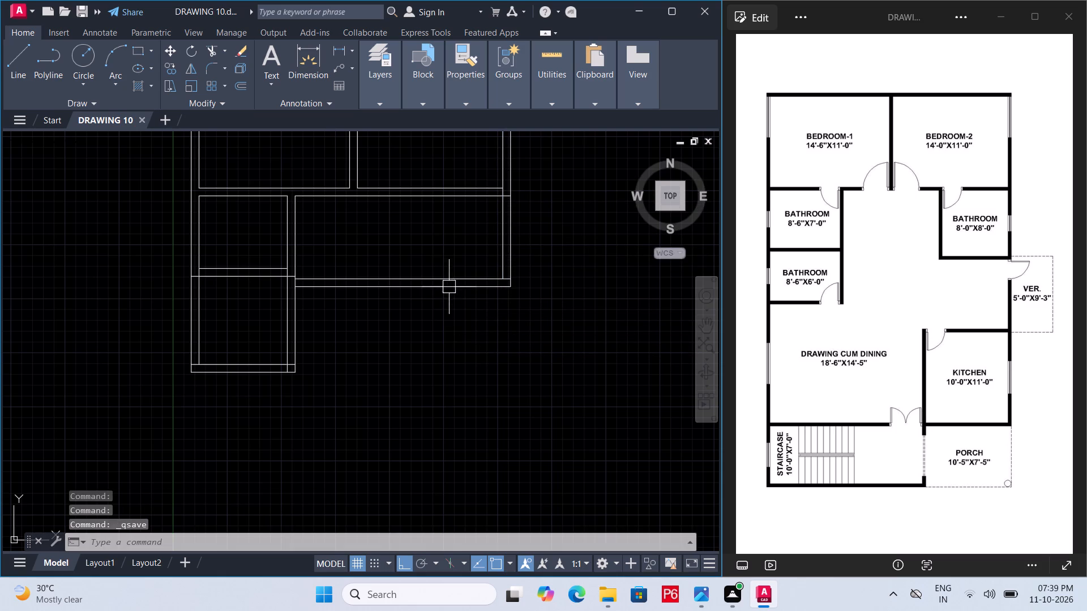
{"action": "middle_click_drag", "start_coordinate": [451, 284], "coordinate": [475, 329]}
{"action": "scroll", "coordinate": [515, 253], "scroll_direction": "up", "scroll_amount": 2}
{"action": "type", "text": "TR"}
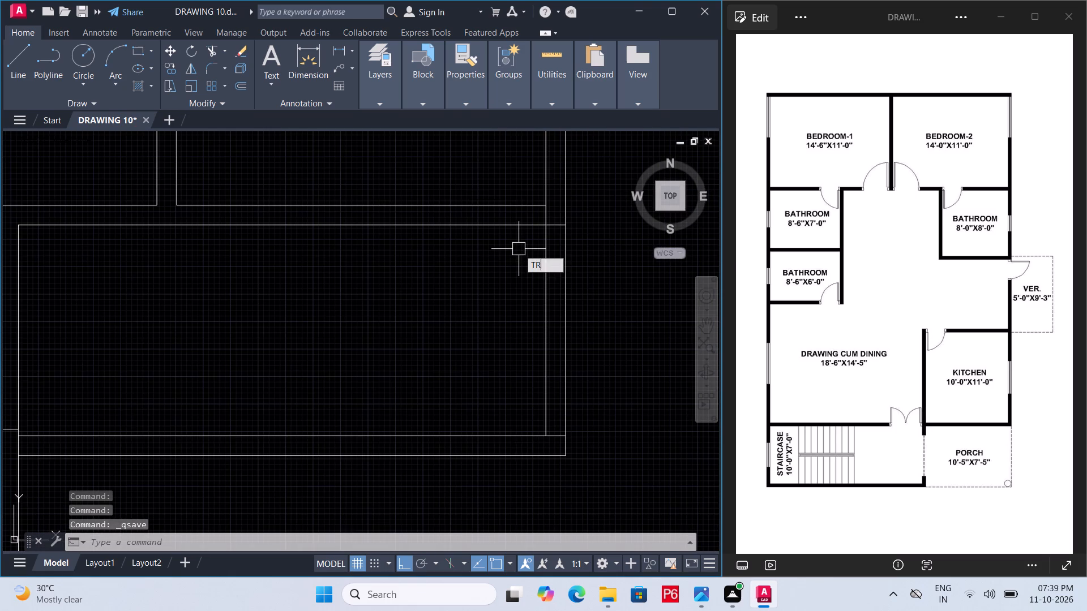
{"action": "key", "text": "space"}
{"action": "key", "text": "space"}
{"action": "scroll", "coordinate": [546, 217], "scroll_direction": "up", "scroll_amount": 1}
{"action": "double_click", "coordinate": [546, 217]}
{"action": "left_click", "coordinate": [554, 226]}
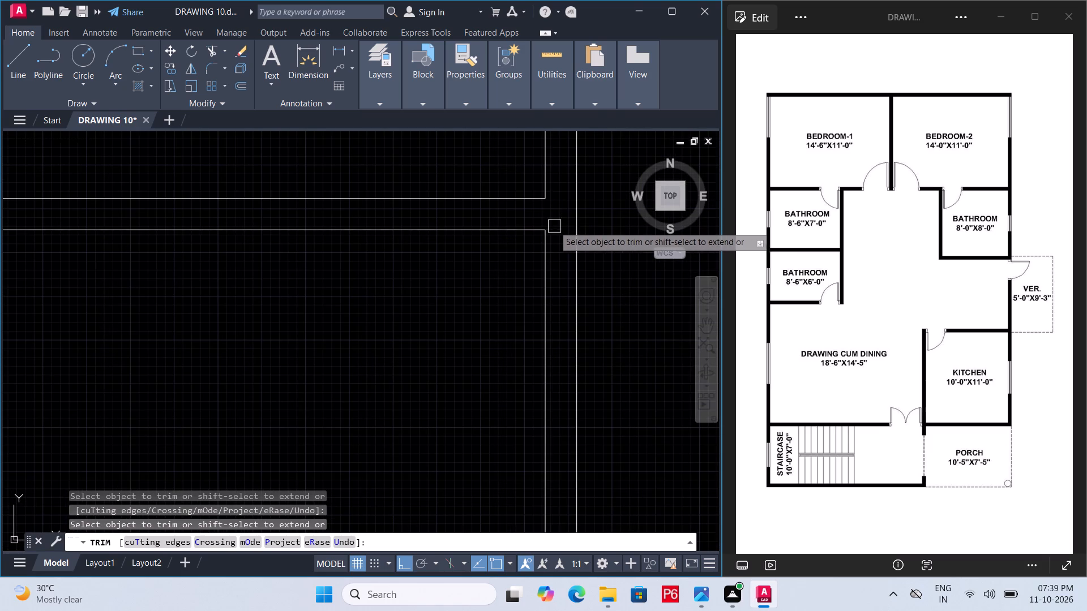
Trim the inner bottom line's stub across the right wall at the right-hand bathroom's lower-right corner, and save the drawing.
{"action": "scroll", "coordinate": [504, 220], "scroll_direction": "down", "scroll_amount": 2}
{"action": "scroll", "coordinate": [541, 441], "scroll_direction": "up", "scroll_amount": 1}
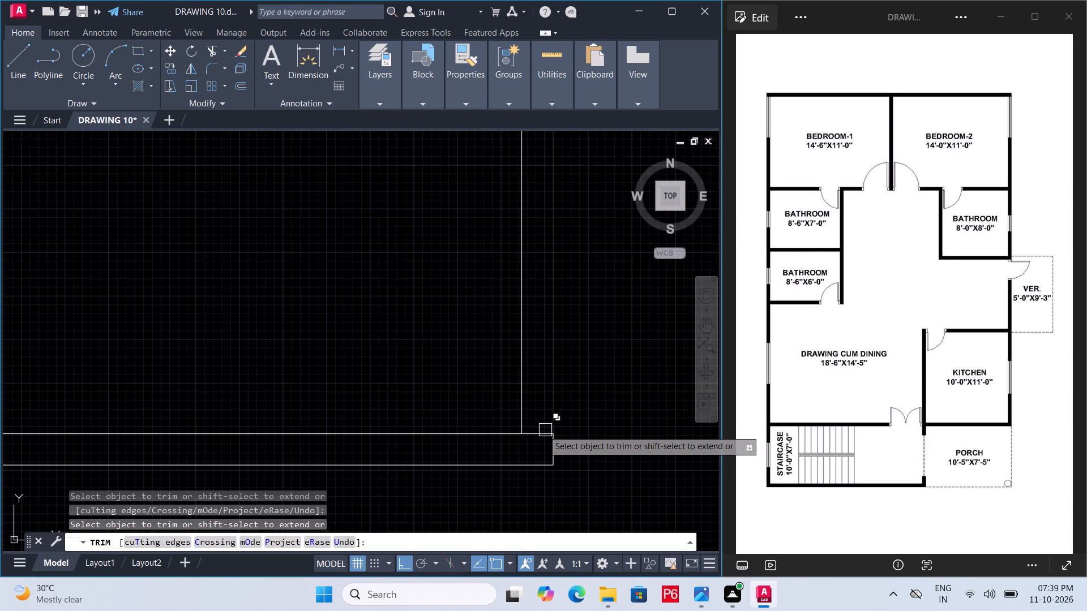
{"action": "left_click_drag", "start_coordinate": [541, 434], "coordinate": [541, 429]}
{"action": "scroll", "coordinate": [544, 411], "scroll_direction": "down", "scroll_amount": 2}
{"action": "key", "text": "ctrl+s"}
{"action": "key", "text": "ctrl+s"}
{"action": "key", "text": "ctrl+s"}
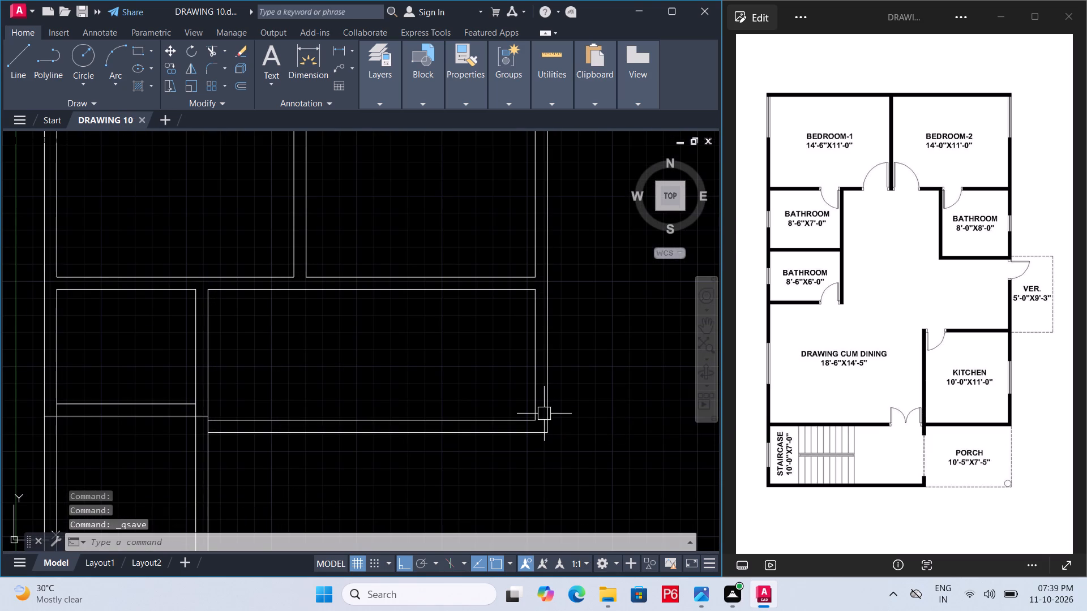
Offset the inner line of the right-hand bathroom's right wall 8' to the left for the bathroom width.
{"action": "key", "text": "o"}
{"action": "key", "text": "Return"}
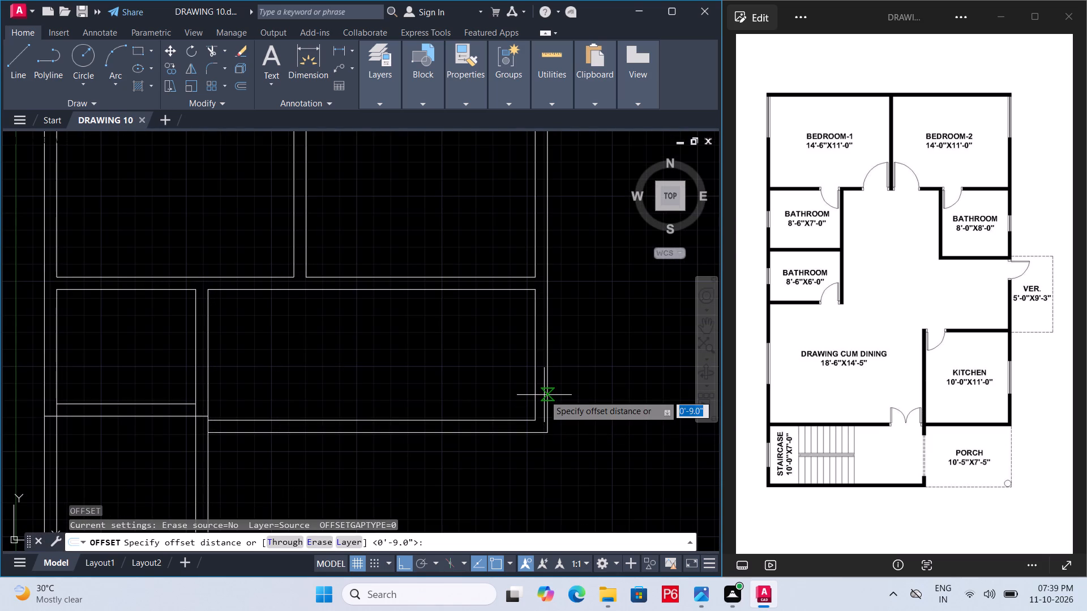
{"action": "key", "text": "8"}
{"action": "key", "text": "apostrophe"}
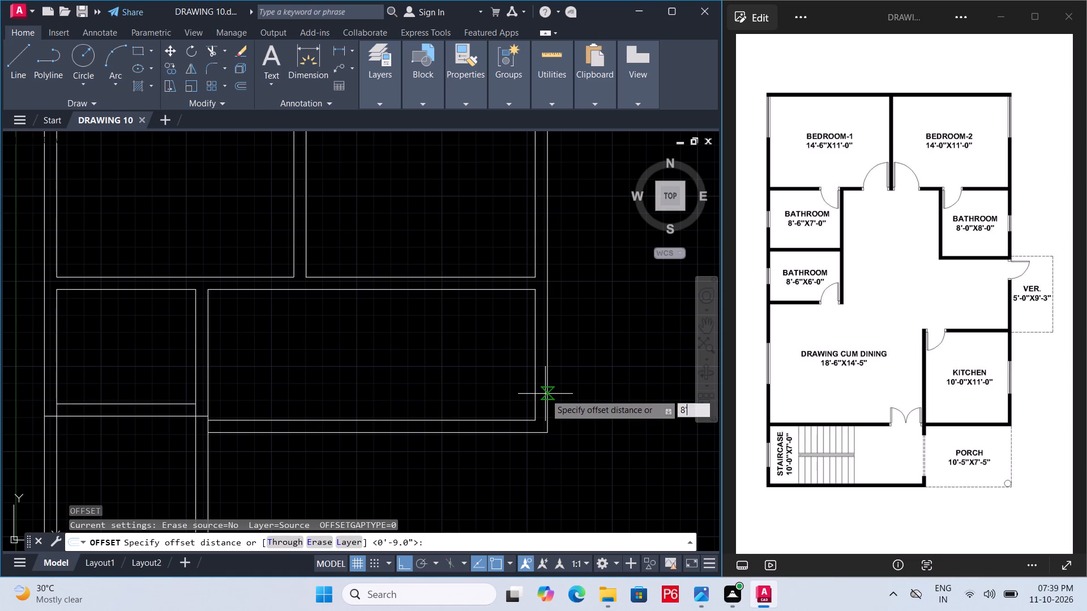
{"action": "key", "text": "Return"}
{"action": "left_click", "coordinate": [535, 366]}
{"action": "left_click", "coordinate": [473, 371]}
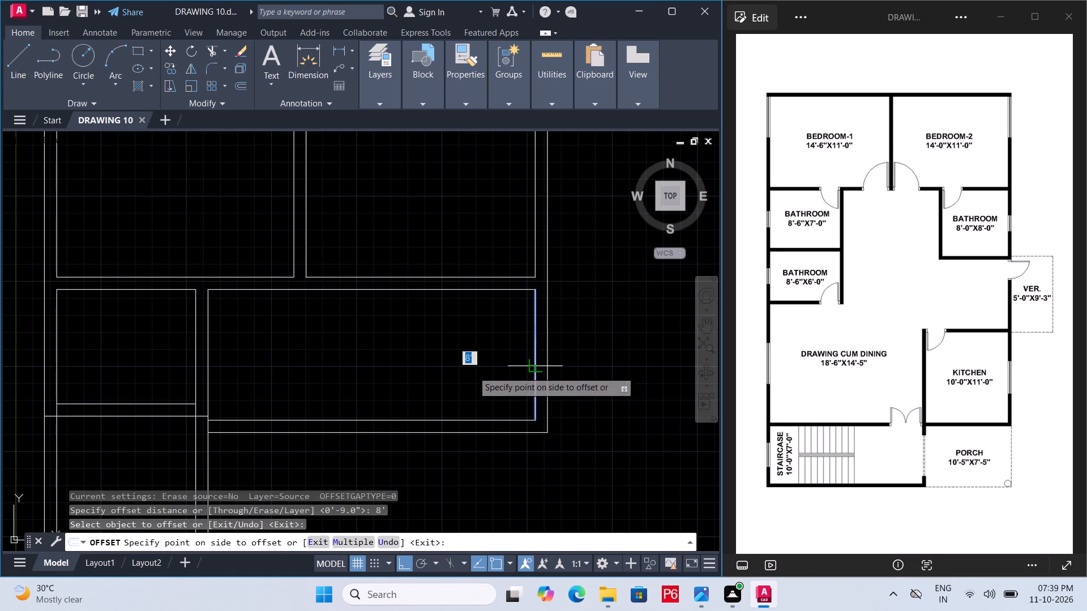
{"action": "key", "text": "Escape"}
{"action": "key", "text": "Escape"}
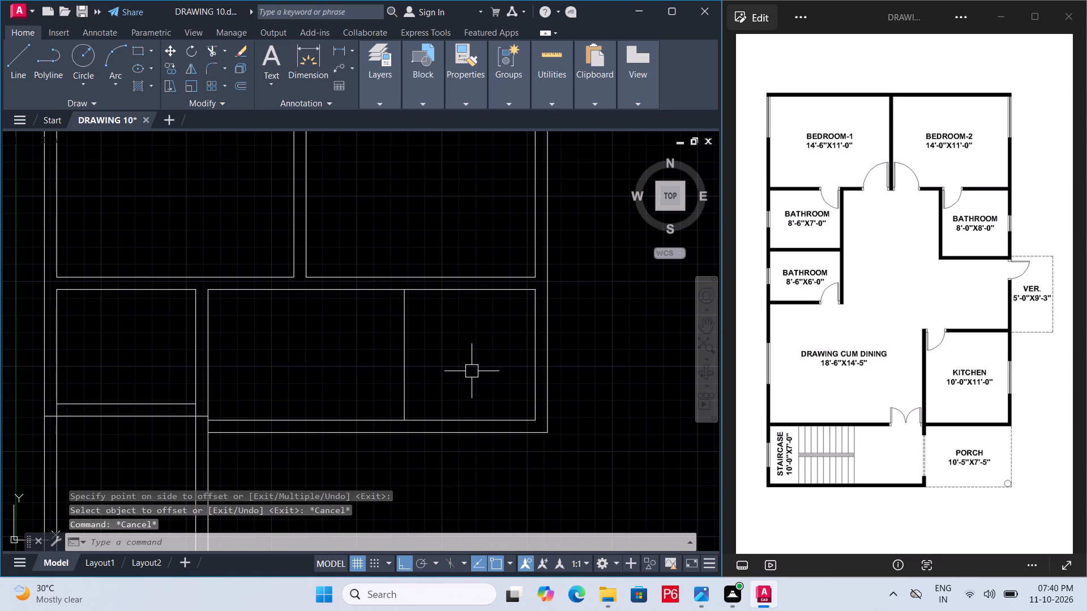
Offset the right-hand bathroom's new left line 9" further left for the wall thickness.
{"action": "key", "text": "o"}
{"action": "key", "text": "Return"}
{"action": "key", "text": "9"}
{"action": "key", "text": "shift+quotedbl"}
{"action": "key", "text": "Return"}
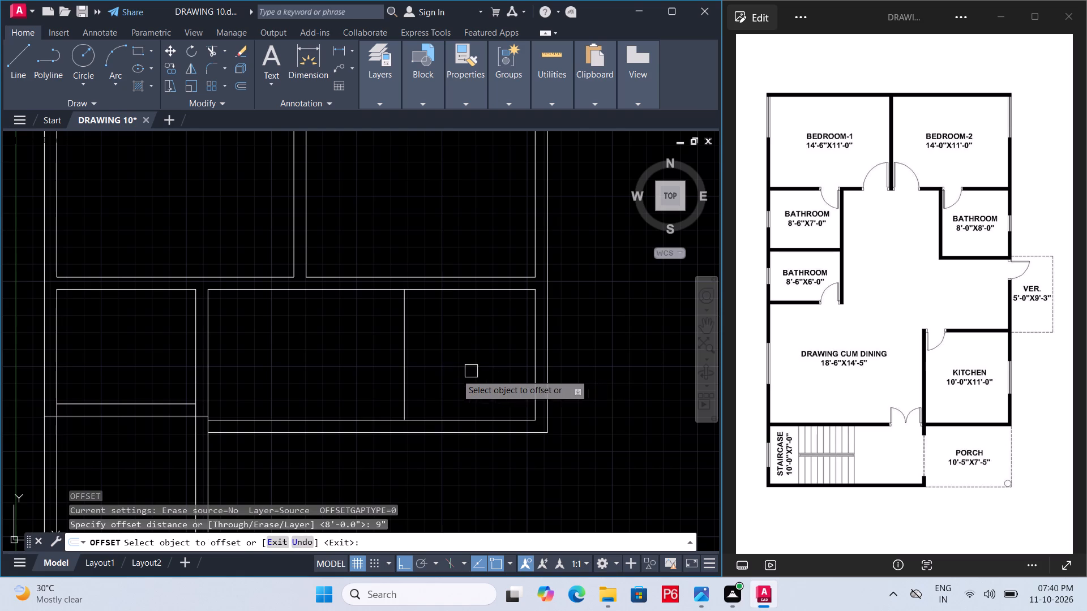
{"action": "left_click", "coordinate": [403, 375]}
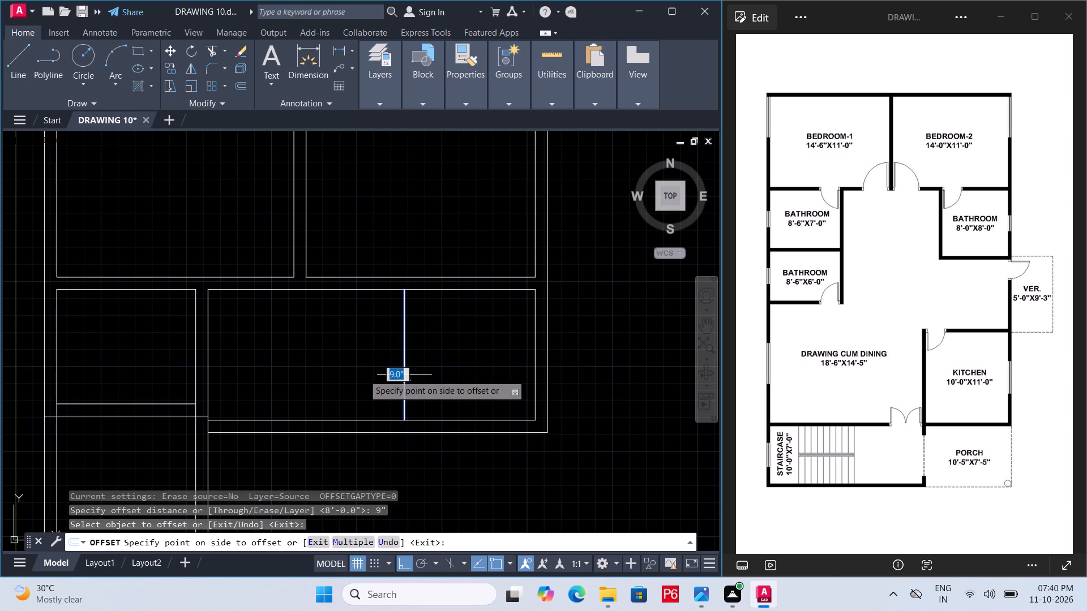
{"action": "left_click", "coordinate": [363, 375]}
{"action": "key", "text": "space"}
{"action": "key", "text": "space"}
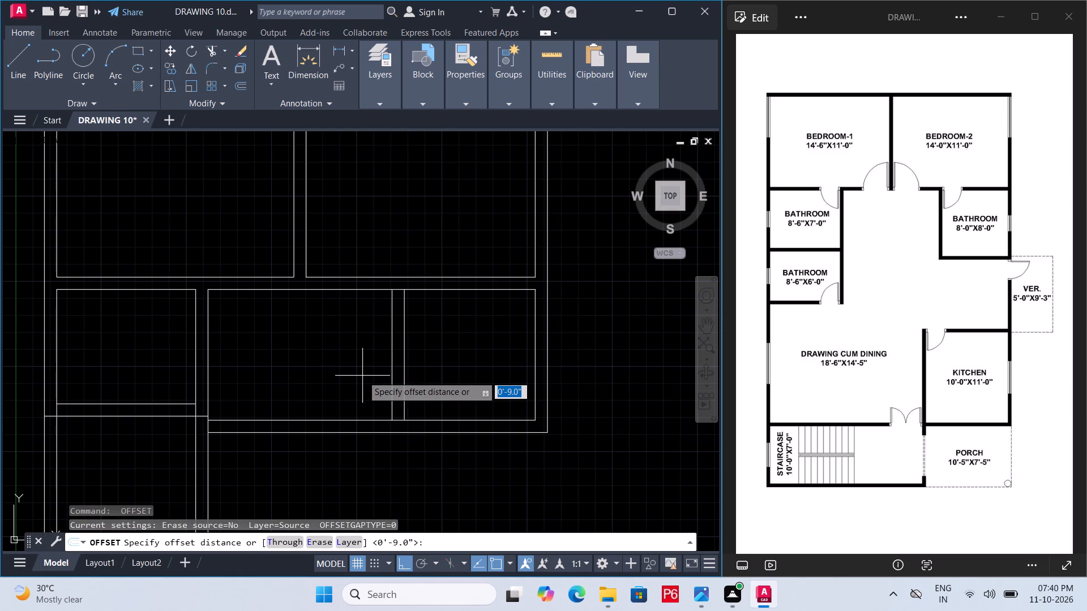
{"action": "key", "text": "Escape"}
Trim the horizontal segments between the right-hand bathroom's left wall lines at its upper and lower wall junctions.
{"action": "key", "text": "t"}
{"action": "type", "text": "R"}
{"action": "key", "text": "space"}
{"action": "key", "text": "space"}
{"action": "scroll", "coordinate": [404, 289], "scroll_direction": "up", "scroll_amount": 2}
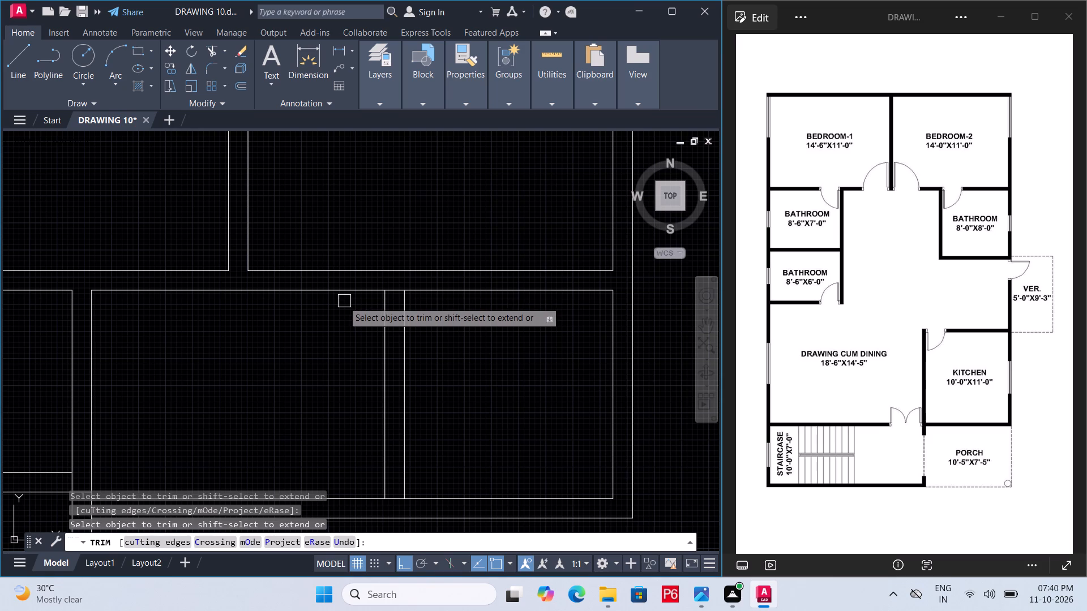
{"action": "scroll", "coordinate": [404, 289], "scroll_direction": "up", "scroll_amount": 2}
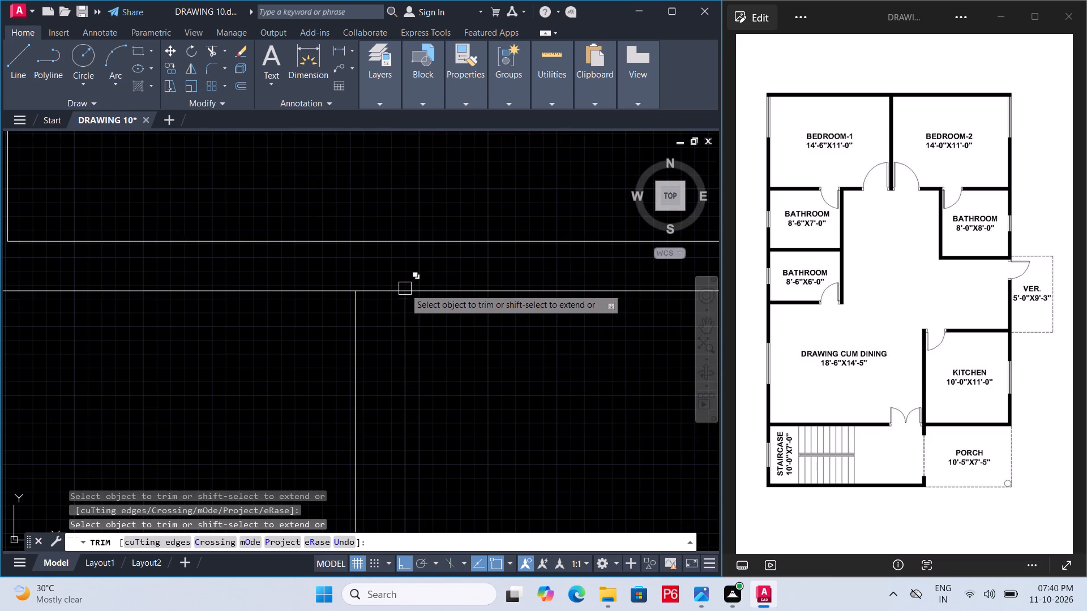
{"action": "left_click", "coordinate": [374, 295]}
{"action": "scroll", "coordinate": [354, 319], "scroll_direction": "down", "scroll_amount": 1}
{"action": "middle_click_drag", "start_coordinate": [354, 314], "coordinate": [352, 218]}
{"action": "scroll", "coordinate": [360, 217], "scroll_direction": "down", "scroll_amount": 2}
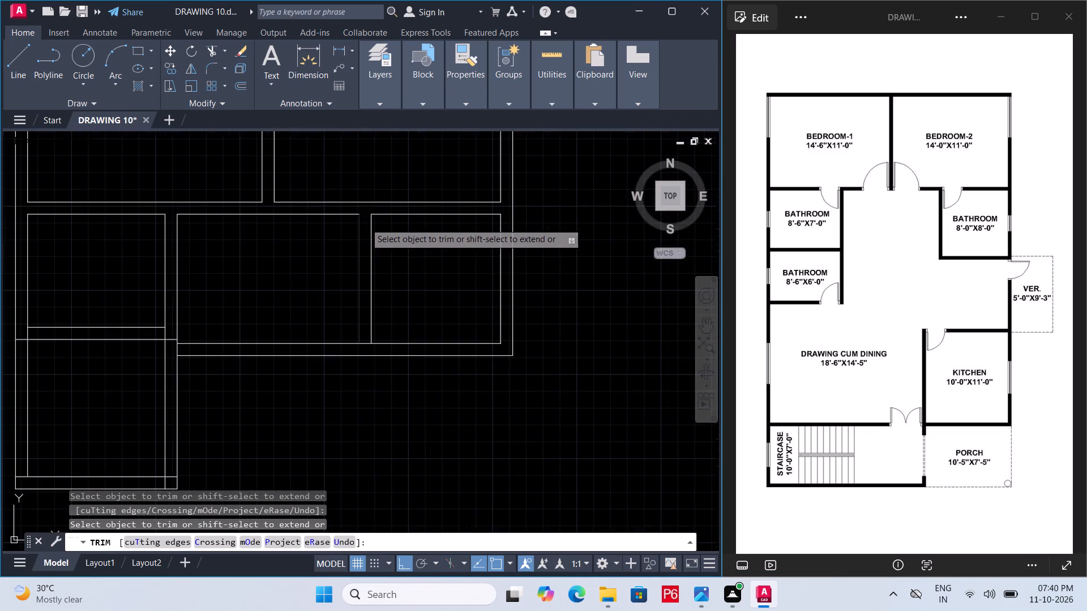
{"action": "scroll", "coordinate": [347, 364], "scroll_direction": "up", "scroll_amount": 2}
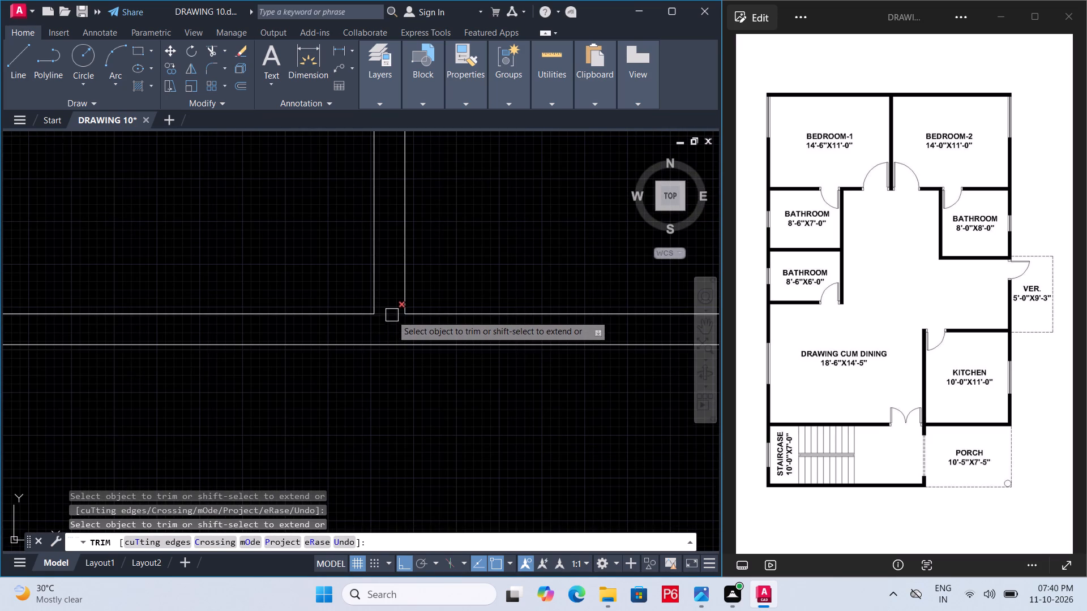
{"action": "left_click", "coordinate": [392, 315]}
Trim the overlapping segments where the left bathrooms' dividing wall and the long horizontal wall meet their right wall, and save the drawing.
{"action": "middle_click_drag", "start_coordinate": [376, 330], "coordinate": [532, 356]}
{"action": "scroll", "coordinate": [376, 331], "scroll_direction": "down", "scroll_amount": 1}
{"action": "middle_click_drag", "start_coordinate": [258, 355], "coordinate": [306, 341]}
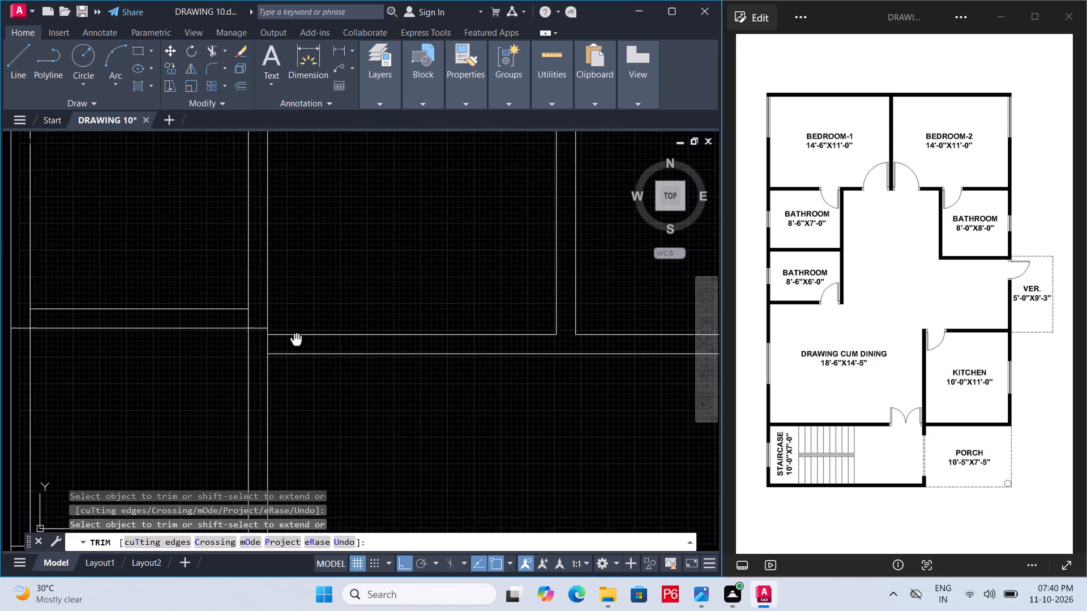
{"action": "middle_click_drag", "start_coordinate": [306, 341], "coordinate": [317, 345]}
{"action": "middle_click_drag", "start_coordinate": [323, 389], "coordinate": [324, 368]}
{"action": "scroll", "coordinate": [280, 365], "scroll_direction": "down", "scroll_amount": 2}
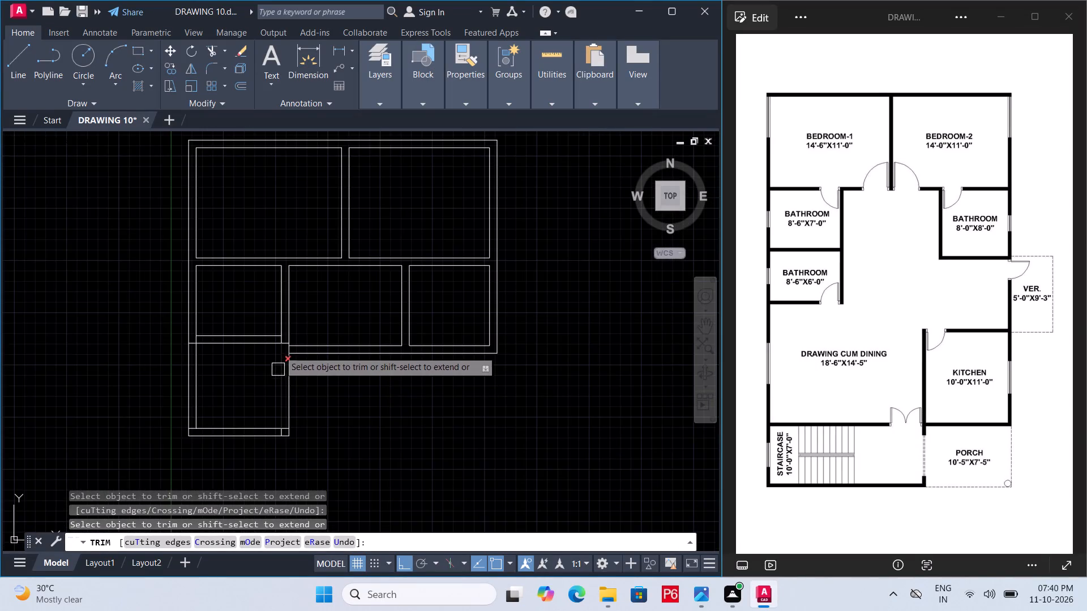
{"action": "scroll", "coordinate": [286, 337], "scroll_direction": "up", "scroll_amount": 4}
{"action": "left_click_drag", "start_coordinate": [299, 404], "coordinate": [275, 364]}
{"action": "left_click_drag", "start_coordinate": [263, 363], "coordinate": [267, 373]}
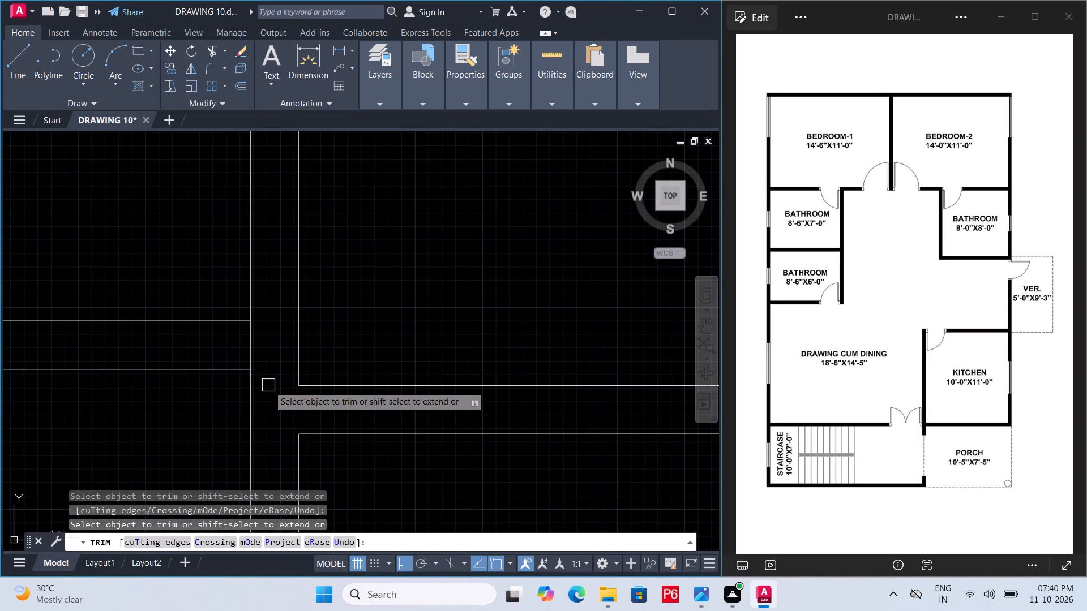
{"action": "left_click", "coordinate": [275, 369]}
{"action": "left_click", "coordinate": [242, 347]}
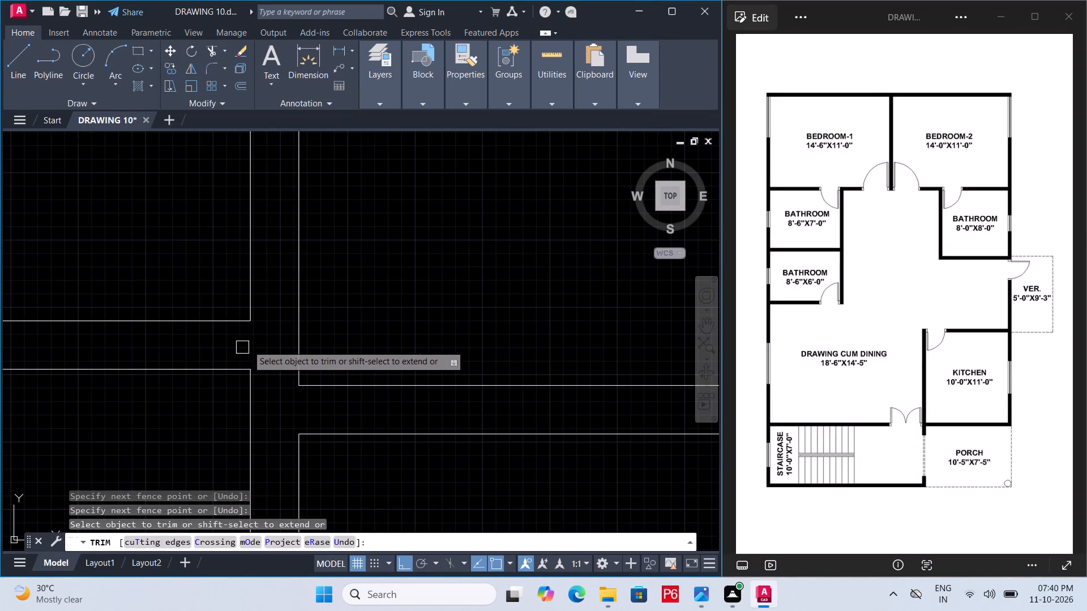
{"action": "scroll", "coordinate": [250, 337], "scroll_direction": "down", "scroll_amount": 3}
{"action": "middle_click_drag", "start_coordinate": [344, 415], "coordinate": [363, 376]}
{"action": "key", "text": "ctrl+s"}
{"action": "key", "text": "ctrl+s"}
{"action": "key", "text": "ctrl+s"}
{"action": "key", "text": "ctrl+s"}
{"action": "key", "text": "ctrl+s"}
{"action": "key", "text": "ctrl+s"}
{"action": "key", "text": "ctrl+s"}
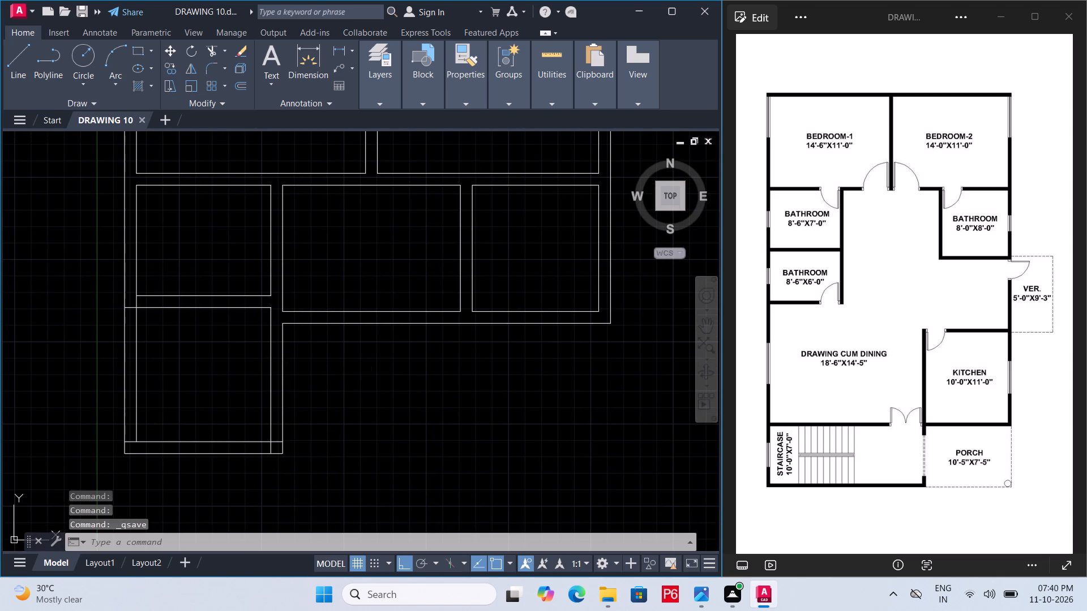
Extend the outer line of the lower left bathroom's right wall up across the wall gap, and save the drawing.
{"action": "scroll", "coordinate": [290, 388], "scroll_direction": "up", "scroll_amount": 2}
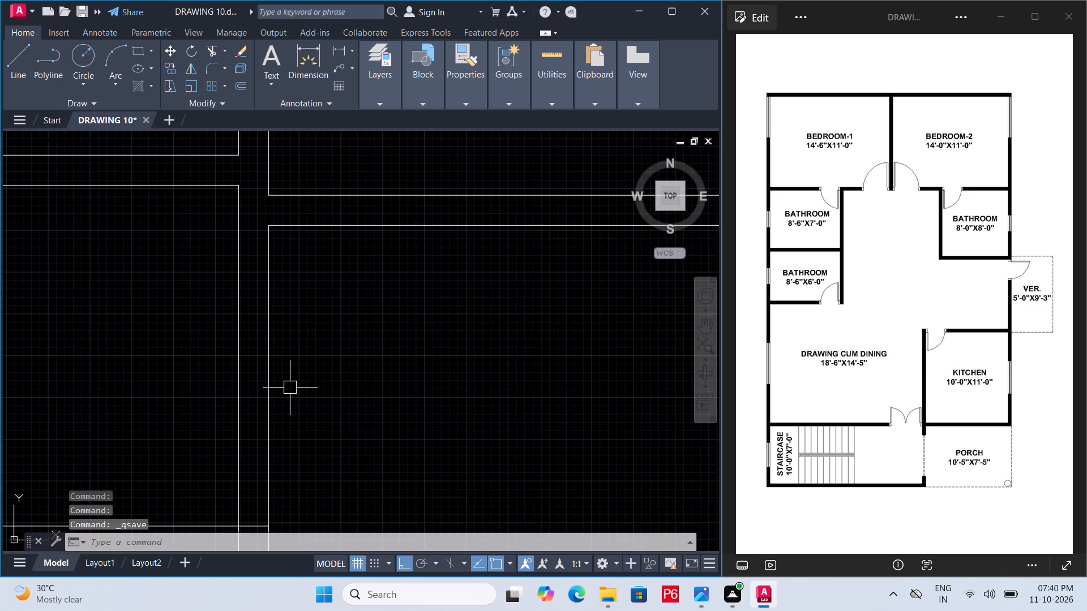
{"action": "type", "text": "EX"}
{"action": "key", "text": "space"}
{"action": "key", "text": "space"}
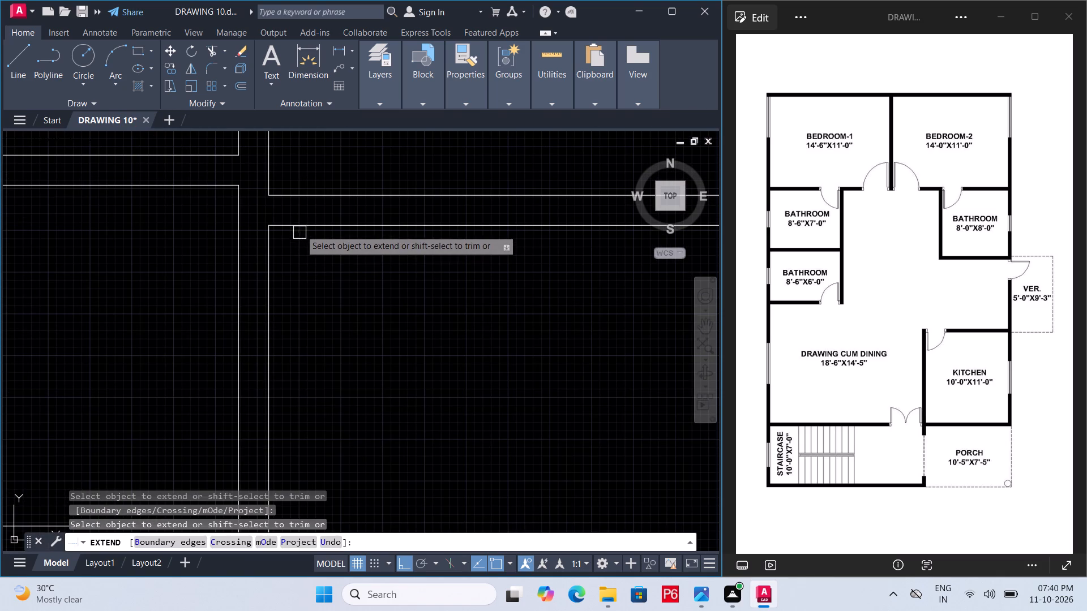
{"action": "left_click", "coordinate": [263, 261]}
{"action": "key", "text": "ctrl+s"}
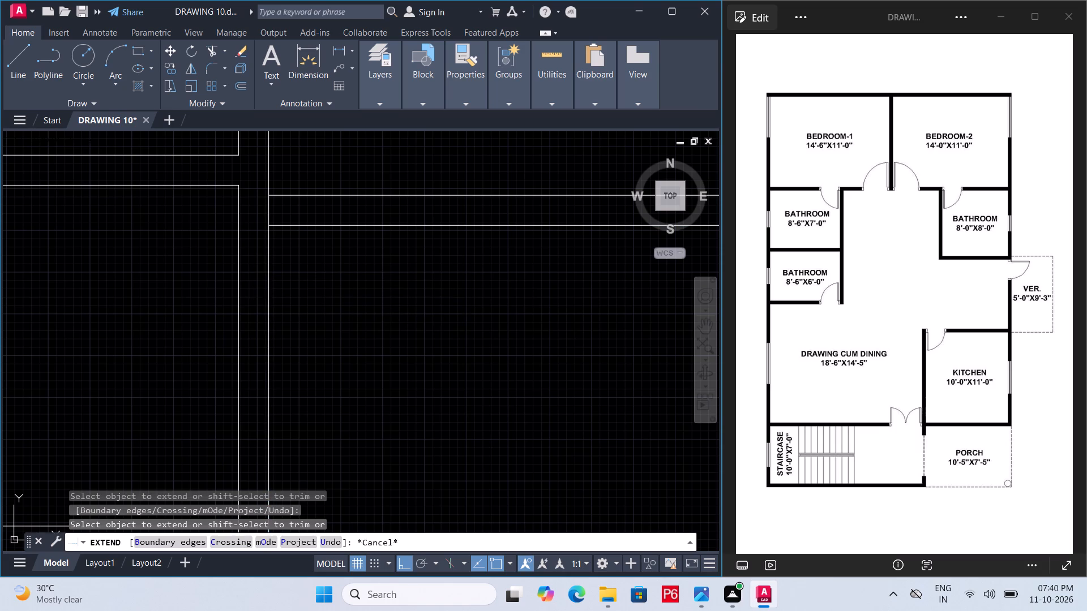
{"action": "key", "text": "ctrl+s"}
{"action": "key", "text": "ctrl+s"}
Extend the outer line of the right-hand bathroom's left wall down to the outer bottom wall line, and save the drawing.
{"action": "middle_click_drag", "start_coordinate": [363, 279], "coordinate": [286, 317]}
{"action": "scroll", "coordinate": [363, 279], "scroll_direction": "down", "scroll_amount": 1}
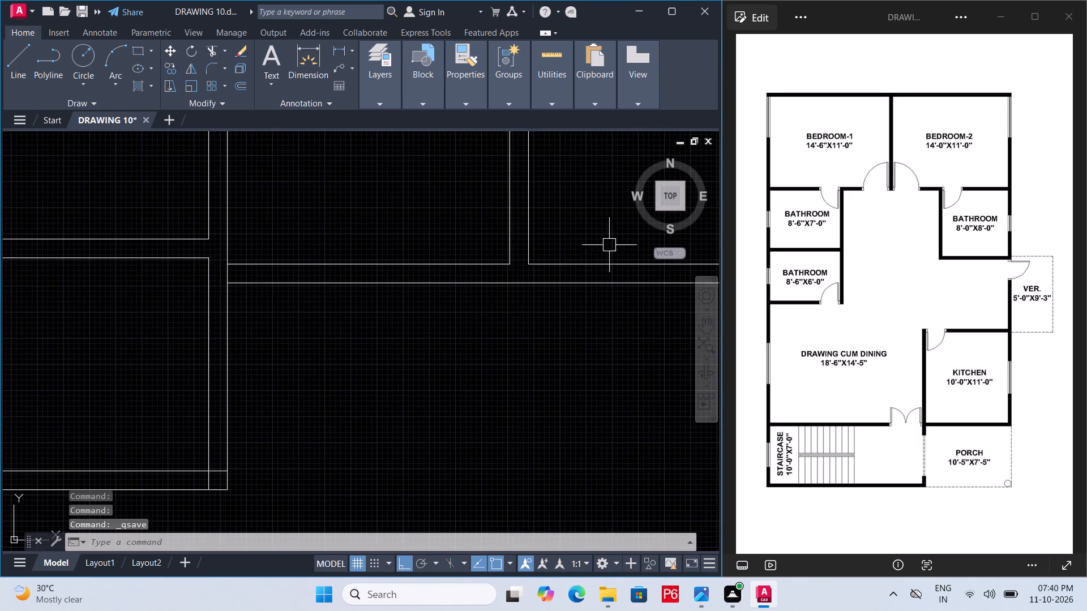
{"action": "type", "text": "EX"}
{"action": "key", "text": "space"}
{"action": "key", "text": "space"}
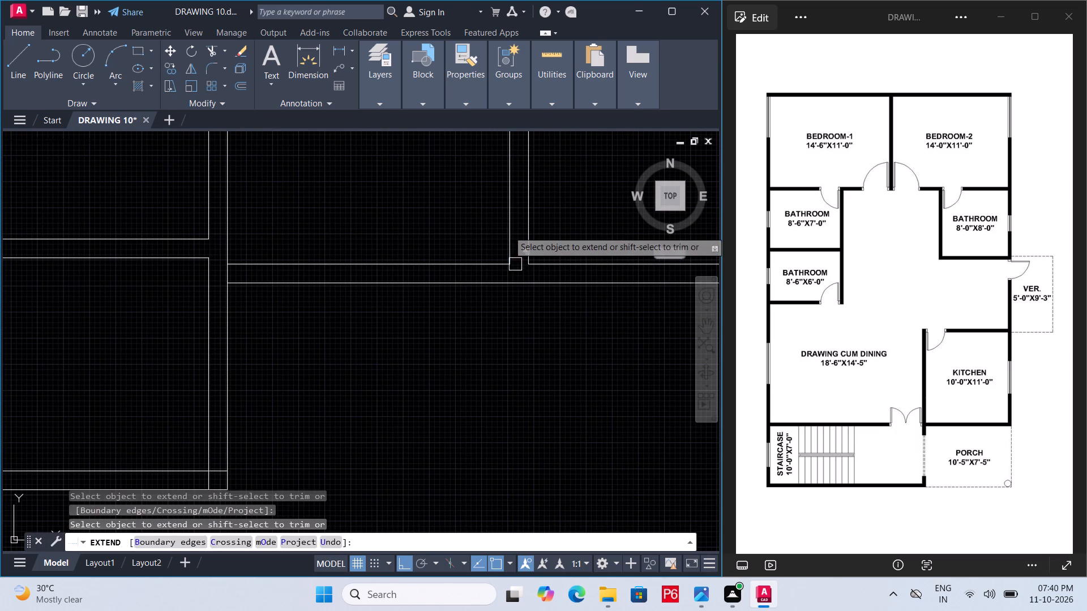
{"action": "left_click", "coordinate": [506, 225]}
{"action": "key", "text": "ctrl+s"}
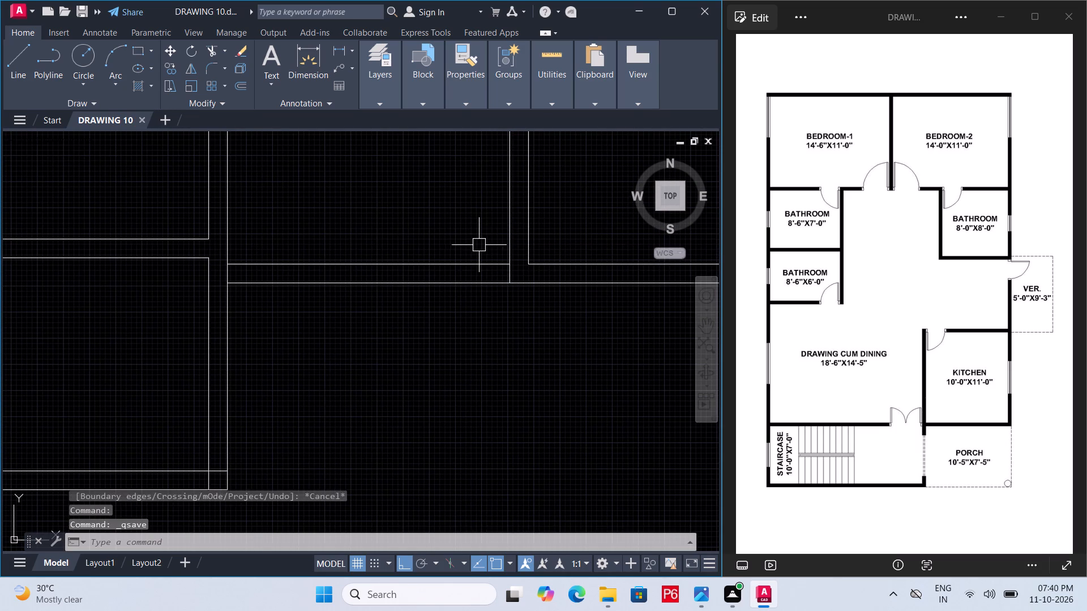
{"action": "key", "text": "ctrl+s"}
Trim away both horizontal wall lines spanning the open area between the left and right-hand bathrooms, and save the drawing.
{"action": "type", "text": "TR"}
{"action": "key", "text": "space"}
{"action": "key", "text": "space"}
{"action": "left_click", "coordinate": [474, 240]}
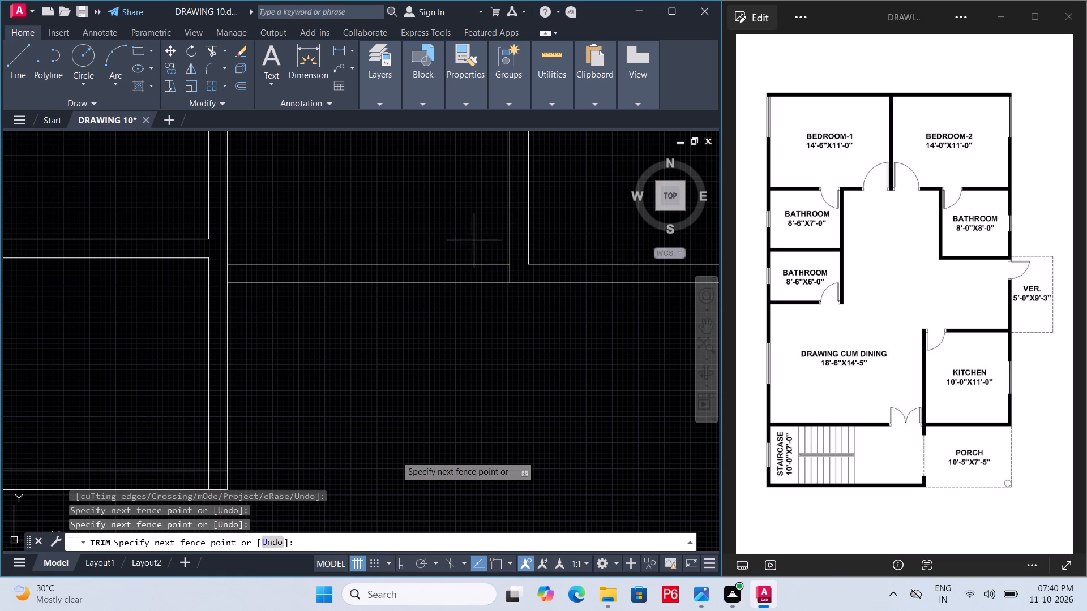
{"action": "left_click_drag", "start_coordinate": [396, 455], "coordinate": [389, 475]}
{"action": "middle_click", "coordinate": [434, 234]}
{"action": "scroll", "coordinate": [434, 234], "scroll_direction": "down", "scroll_amount": 1}
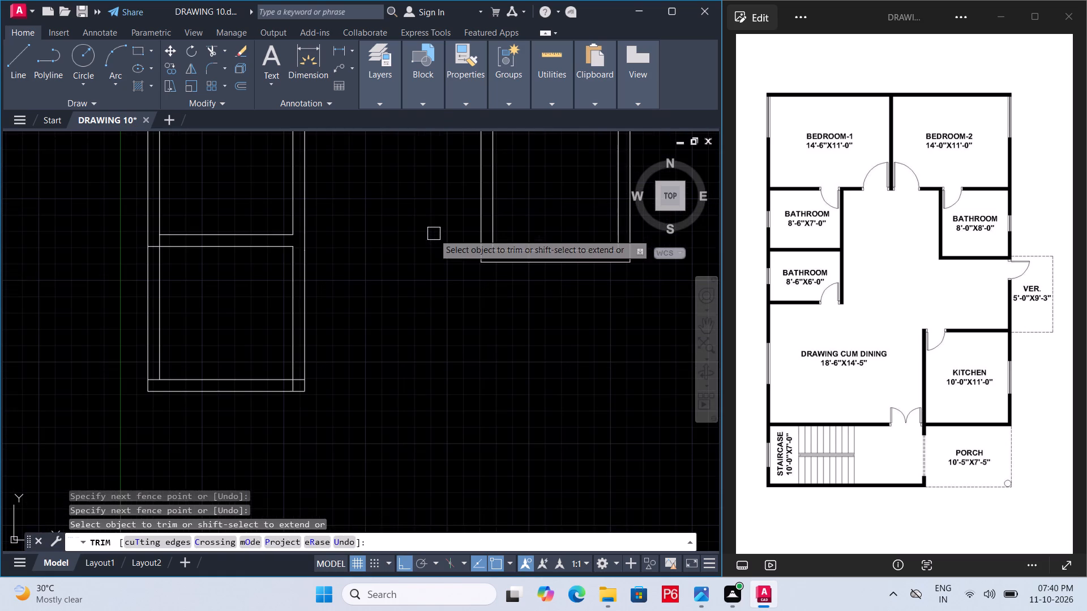
{"action": "key", "text": "ctrl+s"}
{"action": "key", "text": "ctrl+s"}
Offset the lower left bathroom's outer bottom line 14'5" downward for the depth of the drawing cum dining room.
{"action": "middle_click_drag", "start_coordinate": [469, 289], "coordinate": [469, 264]}
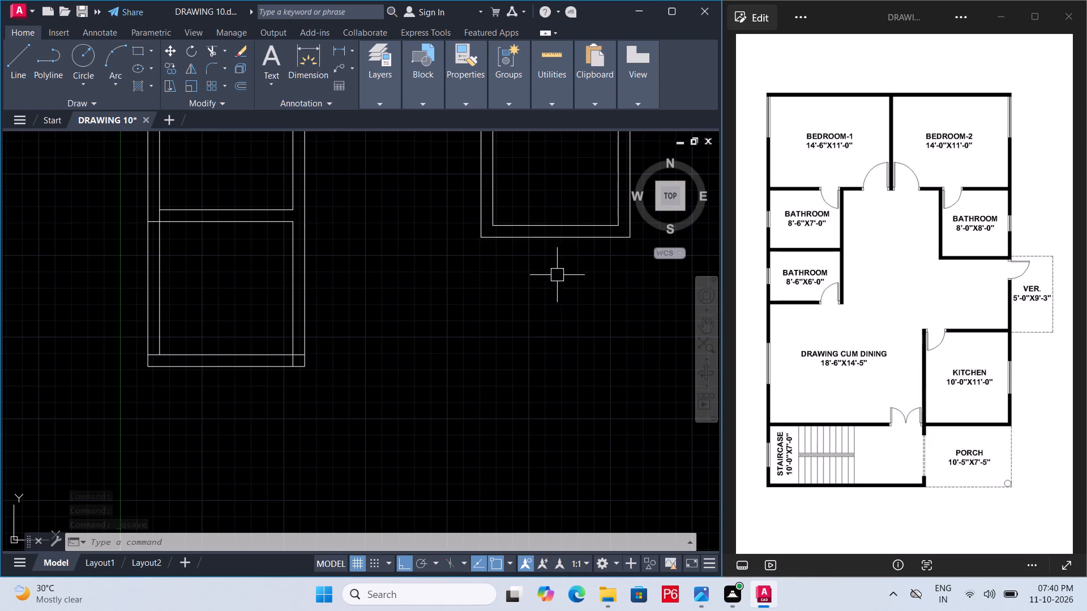
{"action": "middle_click_drag", "start_coordinate": [446, 301], "coordinate": [455, 260]}
{"action": "middle_click_drag", "start_coordinate": [272, 336], "coordinate": [286, 251]}
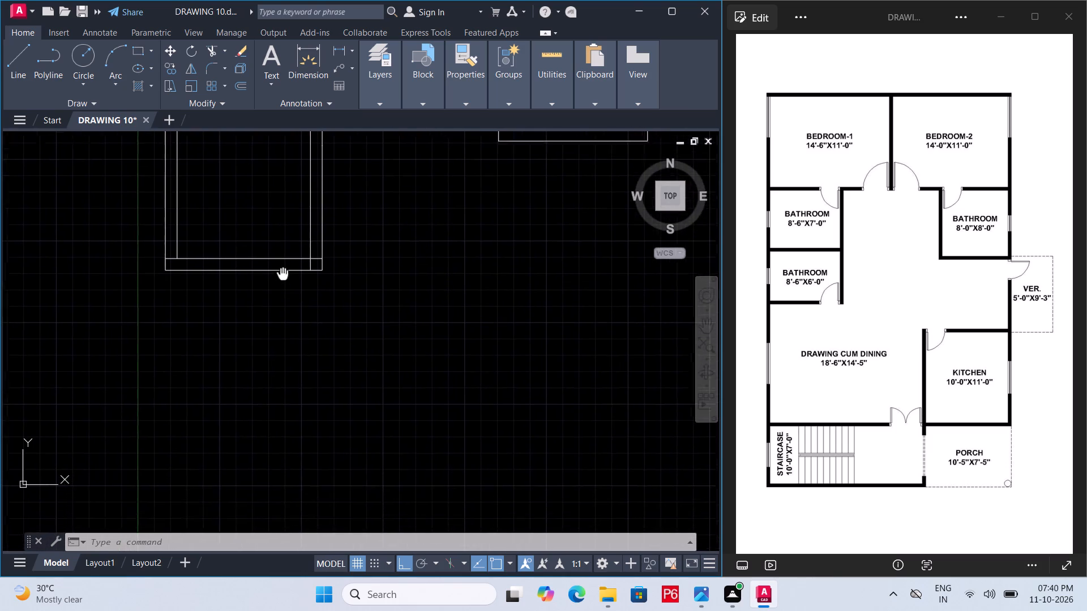
{"action": "middle_click_drag", "start_coordinate": [286, 251], "coordinate": [287, 244]}
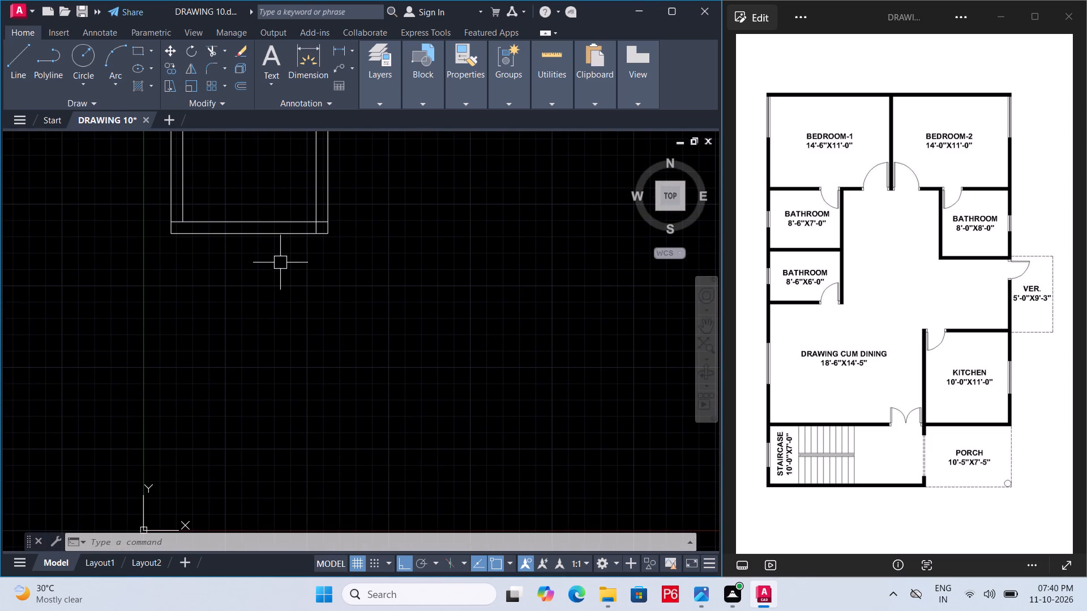
{"action": "key", "text": "o"}
{"action": "key", "text": "Return"}
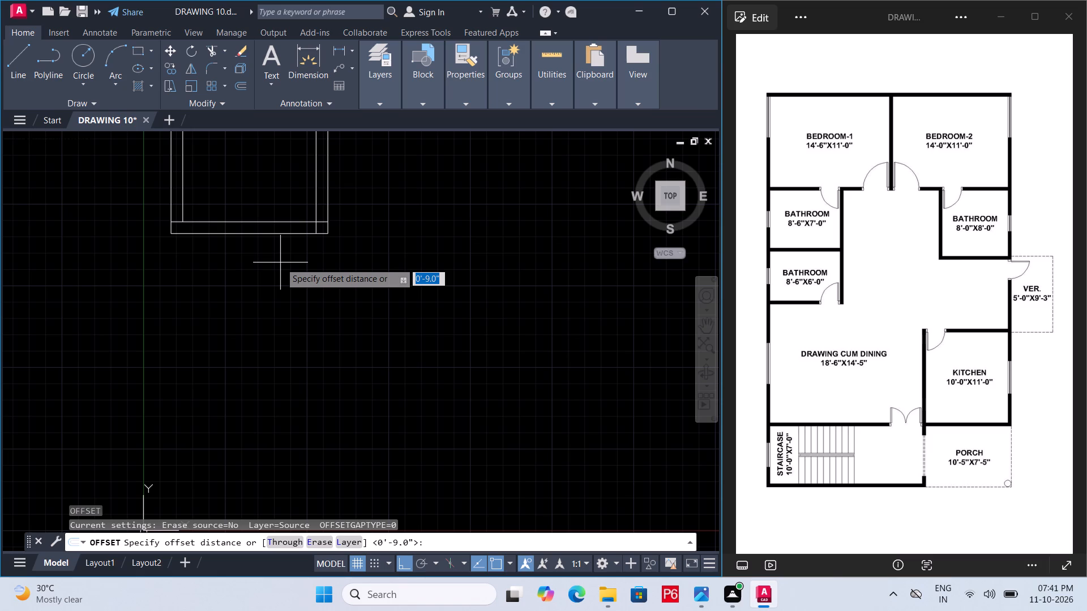
{"action": "type", "text": "14'5"}
{"action": "key", "text": "shift+quotedbl"}
{"action": "key", "text": "Return"}
{"action": "left_click", "coordinate": [292, 233]}
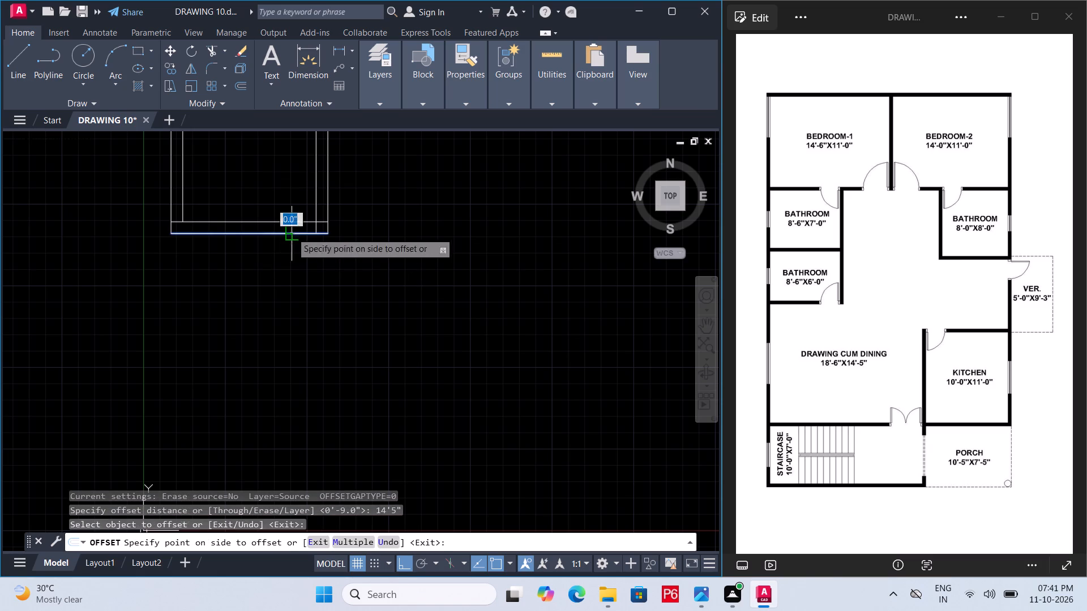
{"action": "left_click", "coordinate": [271, 334]}
{"action": "left_click_drag", "start_coordinate": [271, 334], "coordinate": [274, 322]}
{"action": "middle_click_drag", "start_coordinate": [273, 308], "coordinate": [249, 228]}
{"action": "key", "text": "space"}
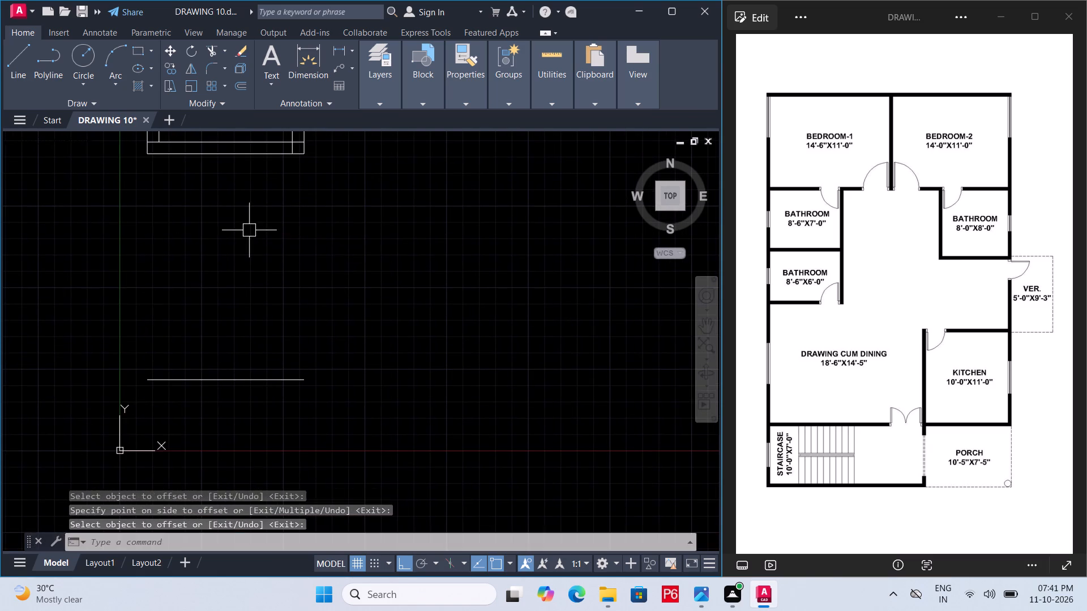
Offset the drawing cum dining room's new bottom line 9" further down for the wall thickness.
{"action": "key", "text": "space"}
{"action": "key", "text": "9"}
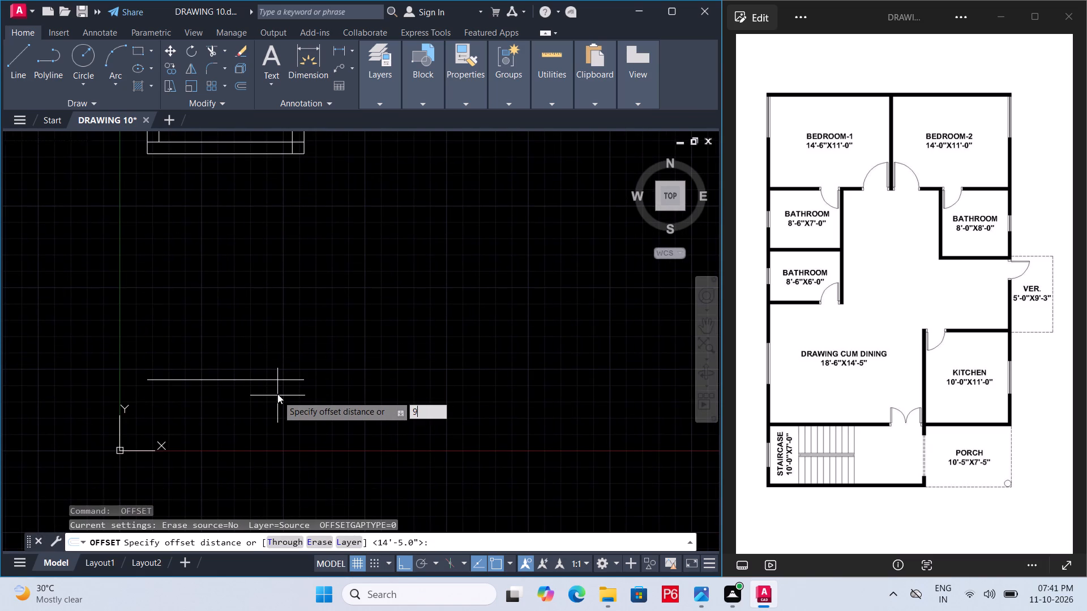
{"action": "key", "text": "shift+quotedbl"}
{"action": "key", "text": "Return"}
{"action": "left_click", "coordinate": [277, 379]}
{"action": "left_click", "coordinate": [259, 421]}
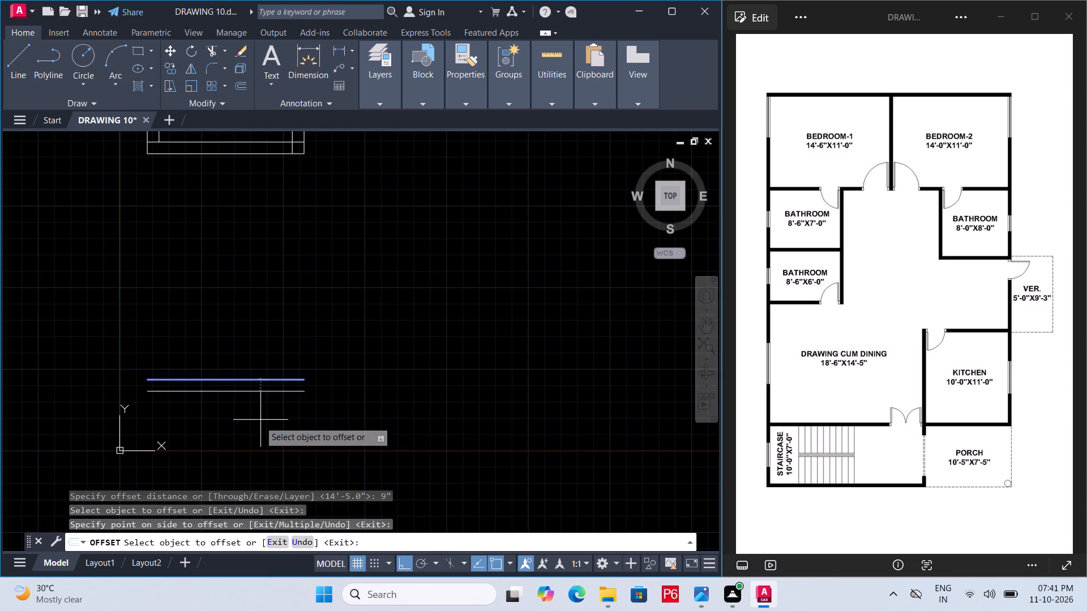
Extend the outer left wall line down to the drawing cum dining room's outer bottom line, and save the drawing.
{"action": "key", "text": "space"}
{"action": "middle_click_drag", "start_coordinate": [118, 358], "coordinate": [230, 372]}
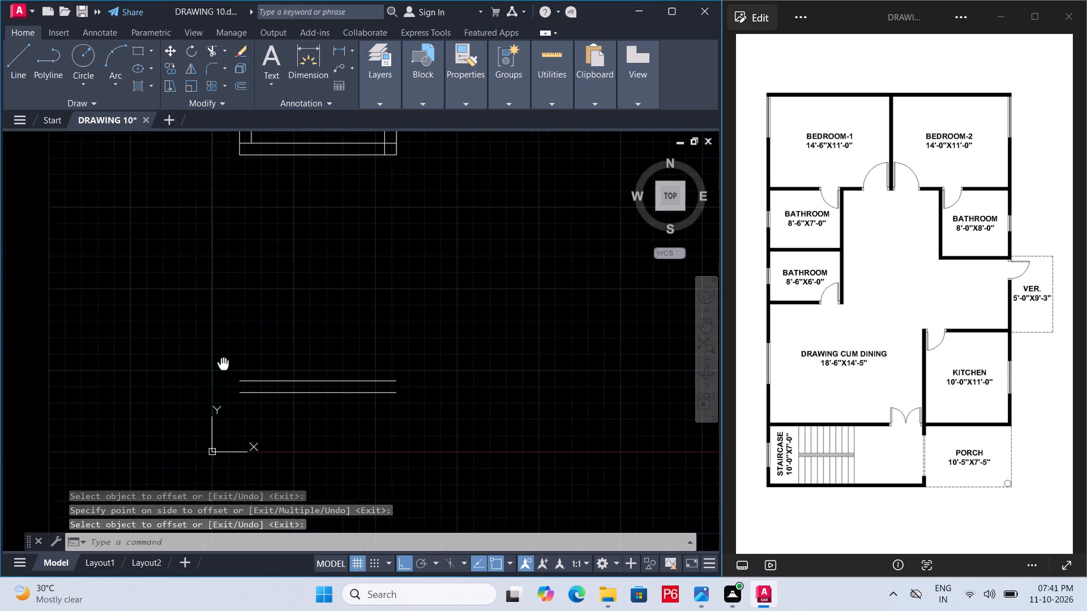
{"action": "middle_click_drag", "start_coordinate": [230, 372], "coordinate": [233, 384]}
{"action": "type", "text": "EX"}
{"action": "key", "text": "space"}
{"action": "key", "text": "space"}
{"action": "left_click", "coordinate": [260, 159]}
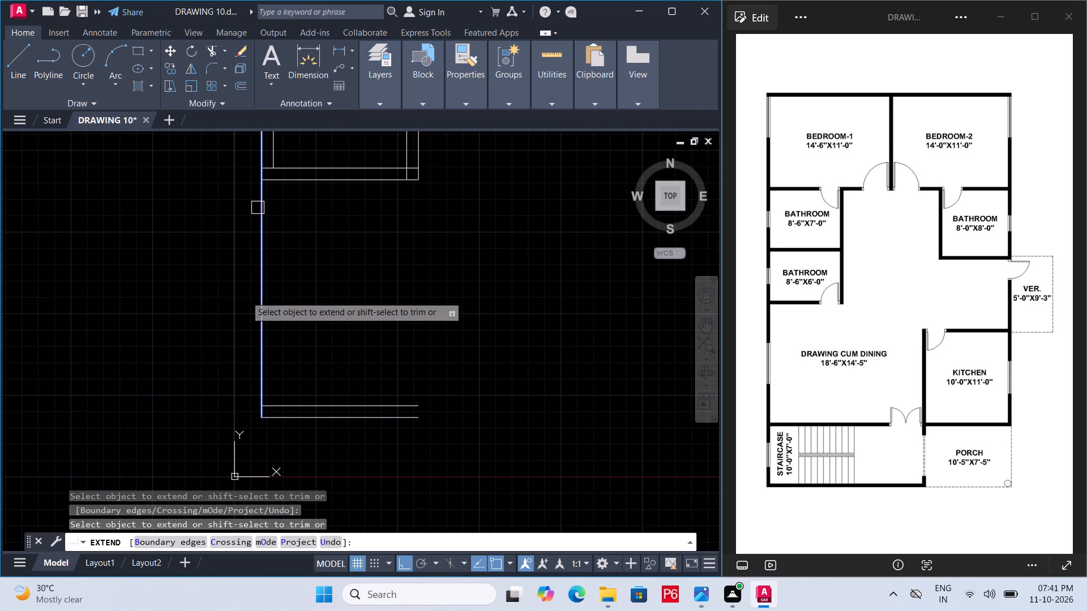
{"action": "double_click", "coordinate": [259, 314]}
{"action": "middle_click_drag", "start_coordinate": [279, 294], "coordinate": [292, 319]}
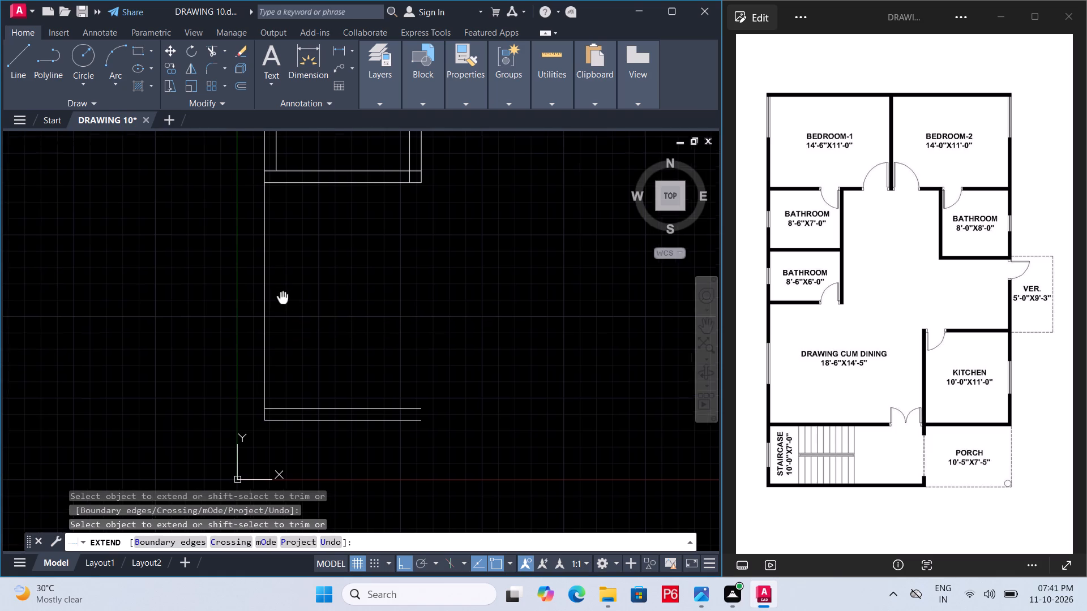
{"action": "middle_click_drag", "start_coordinate": [292, 319], "coordinate": [294, 325]}
{"action": "key", "text": "ctrl+s"}
{"action": "key", "text": "ctrl+s"}
{"action": "key", "text": "ctrl+s"}
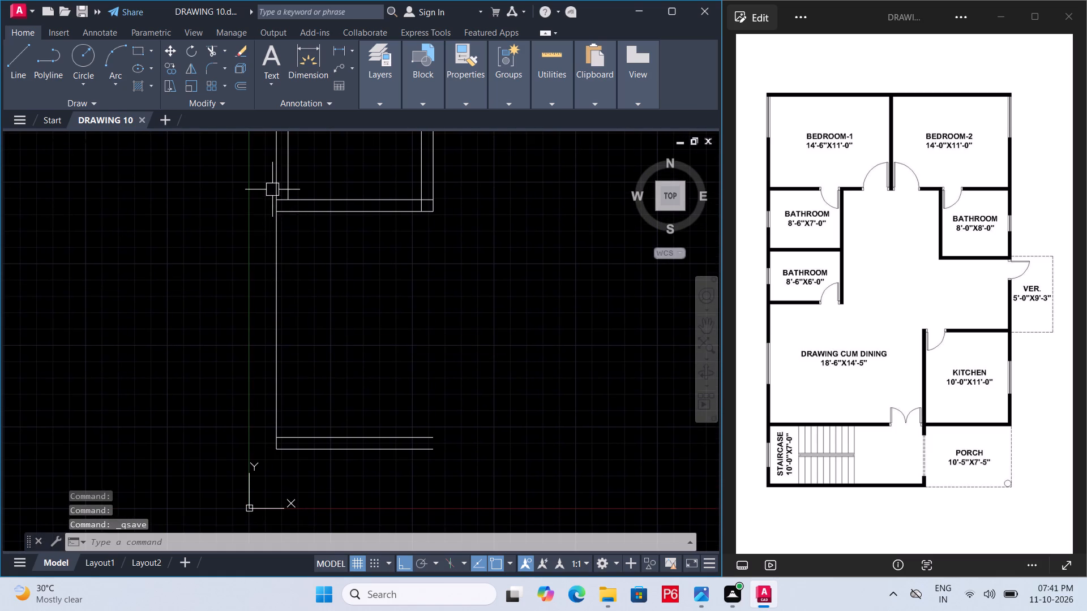
Extend the lower left bathroom's inner left wall line down to the drawing cum dining room's outer bottom line, and save the drawing.
{"action": "scroll", "coordinate": [272, 188], "scroll_direction": "up", "scroll_amount": 1}
{"action": "middle_click_drag", "start_coordinate": [272, 188], "coordinate": [282, 260]}
{"action": "middle_click_drag", "start_coordinate": [282, 260], "coordinate": [272, 204]}
{"action": "scroll", "coordinate": [277, 196], "scroll_direction": "down", "scroll_amount": 1}
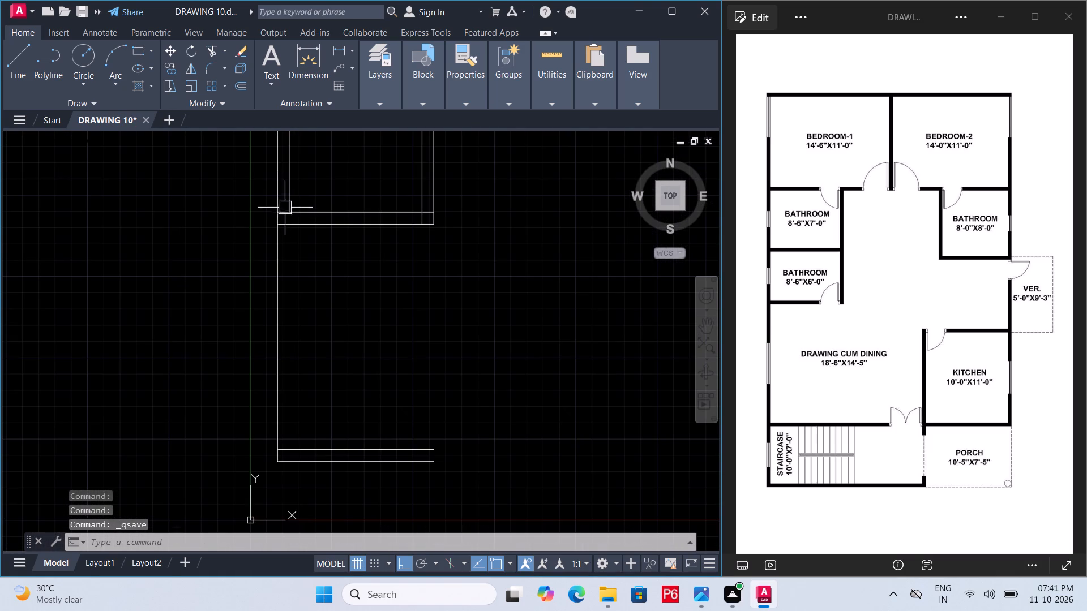
{"action": "type", "text": "EX"}
{"action": "key", "text": "space"}
{"action": "key", "text": "space"}
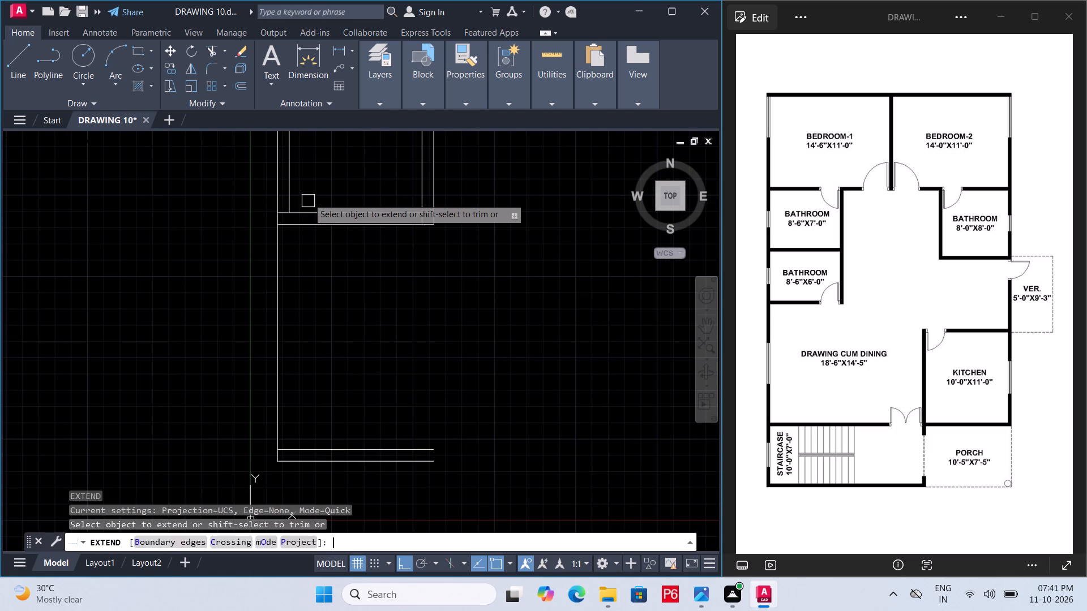
{"action": "left_click", "coordinate": [292, 184]}
{"action": "left_click", "coordinate": [291, 184]}
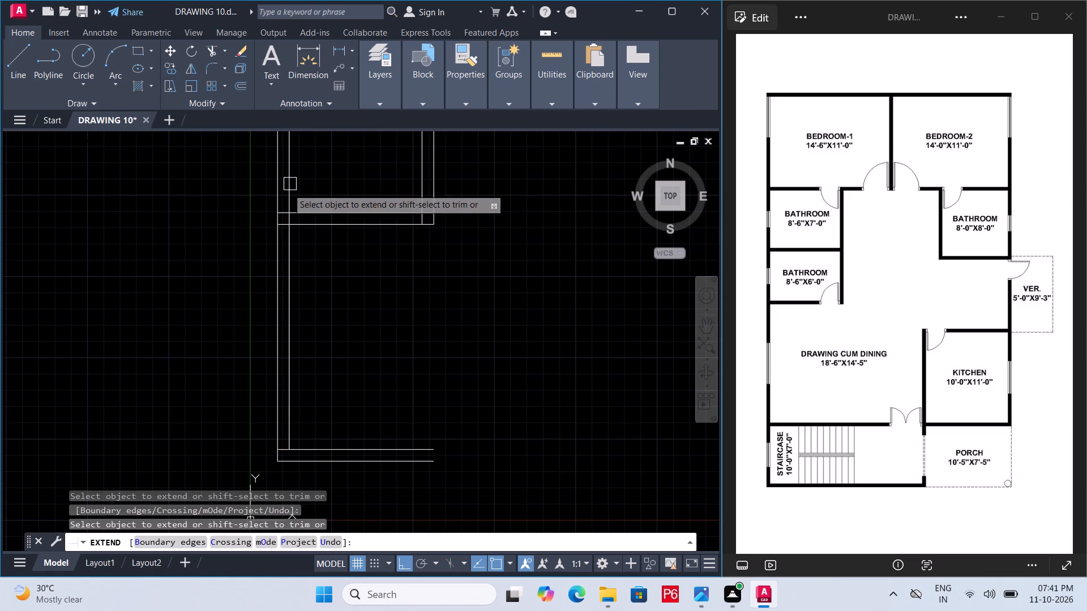
{"action": "left_click", "coordinate": [289, 342]}
{"action": "key", "text": "Escape"}
{"action": "middle_click", "coordinate": [346, 346]}
{"action": "key", "text": "ctrl+s"}
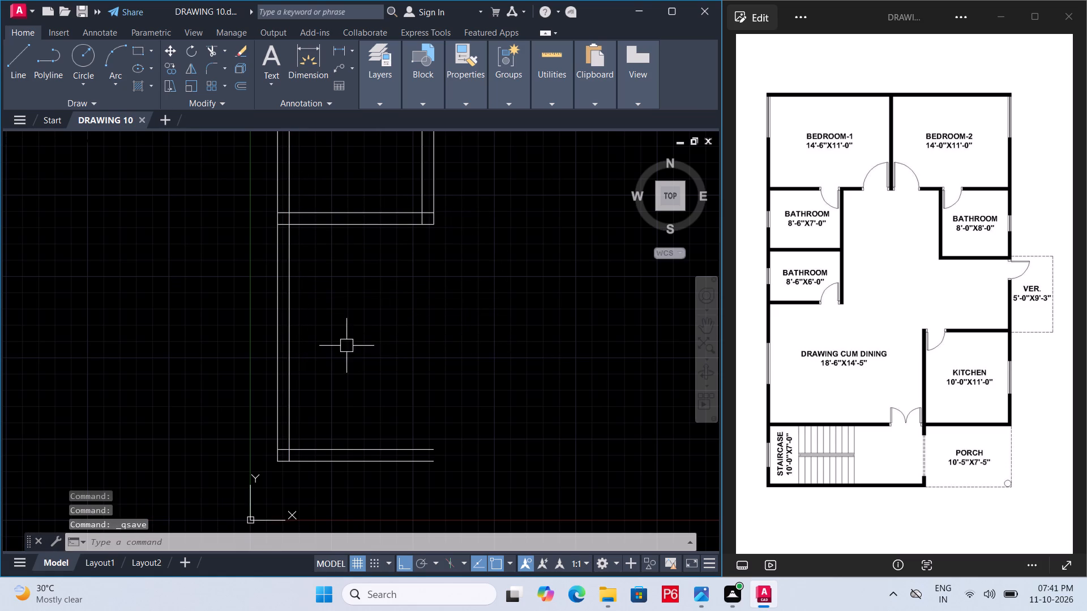
{"action": "key", "text": "ctrl+s"}
{"action": "key", "text": "ctrl+s"}
Trim the overlapping line segments where the lower left bathroom's bottom wall meets the outer left wall.
{"action": "middle_click_drag", "start_coordinate": [431, 440], "coordinate": [362, 429]}
{"action": "scroll", "coordinate": [208, 208], "scroll_direction": "up", "scroll_amount": 2}
{"action": "type", "text": "TR"}
{"action": "key", "text": "space"}
{"action": "key", "text": "space"}
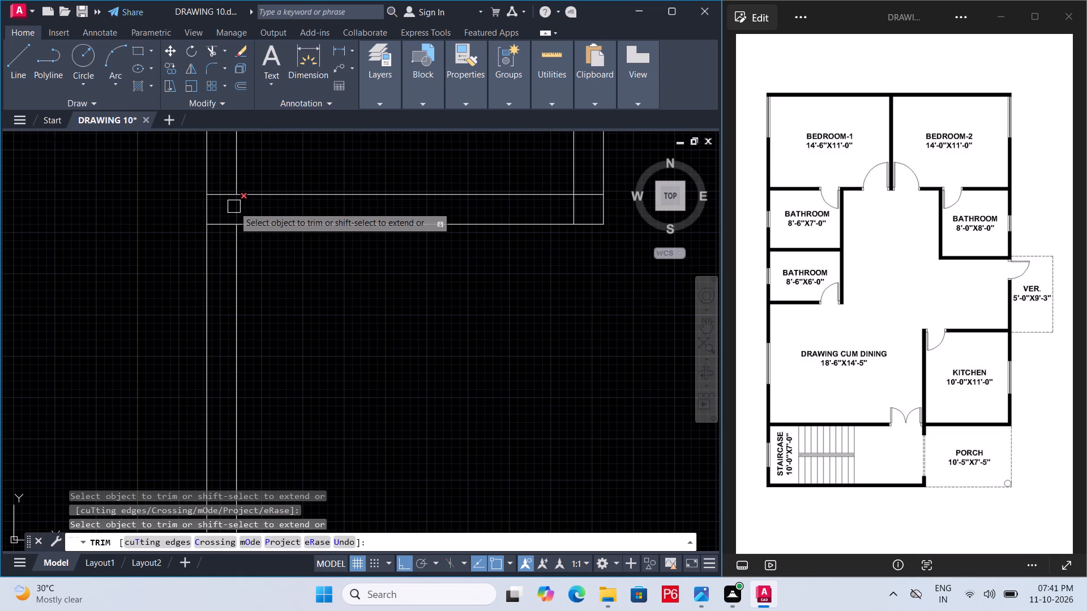
{"action": "double_click", "coordinate": [235, 206]}
{"action": "left_click", "coordinate": [224, 193]}
{"action": "left_click", "coordinate": [218, 233]}
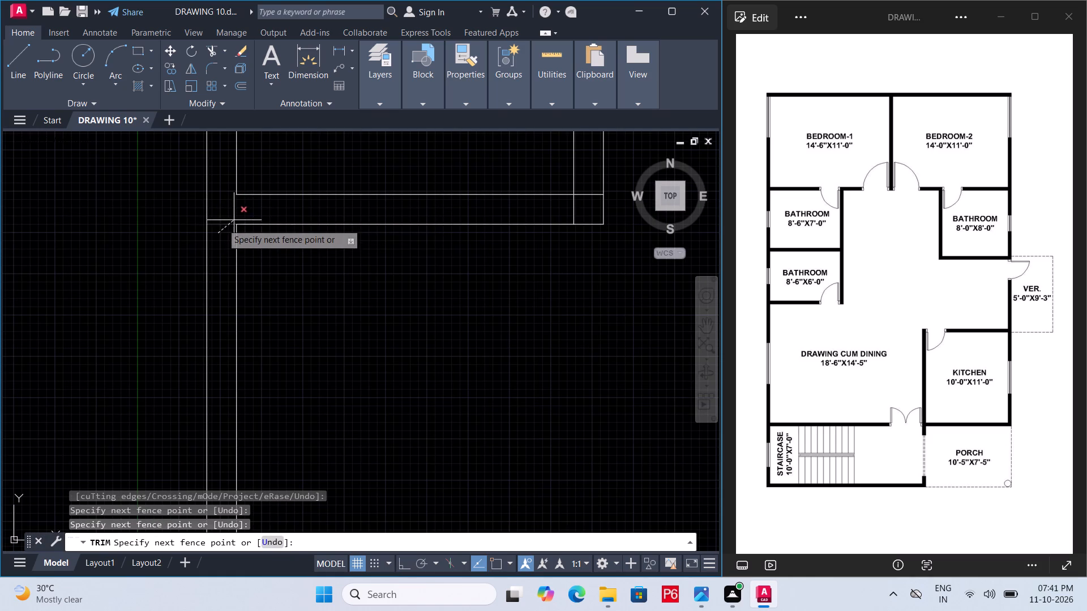
{"action": "double_click", "coordinate": [220, 218]}
Trim the inner wall line stubs at the drawing cum dining room's bottom-left corner, and save the drawing.
{"action": "scroll", "coordinate": [261, 256], "scroll_direction": "down", "scroll_amount": 3}
{"action": "middle_click_drag", "start_coordinate": [277, 304], "coordinate": [288, 267]}
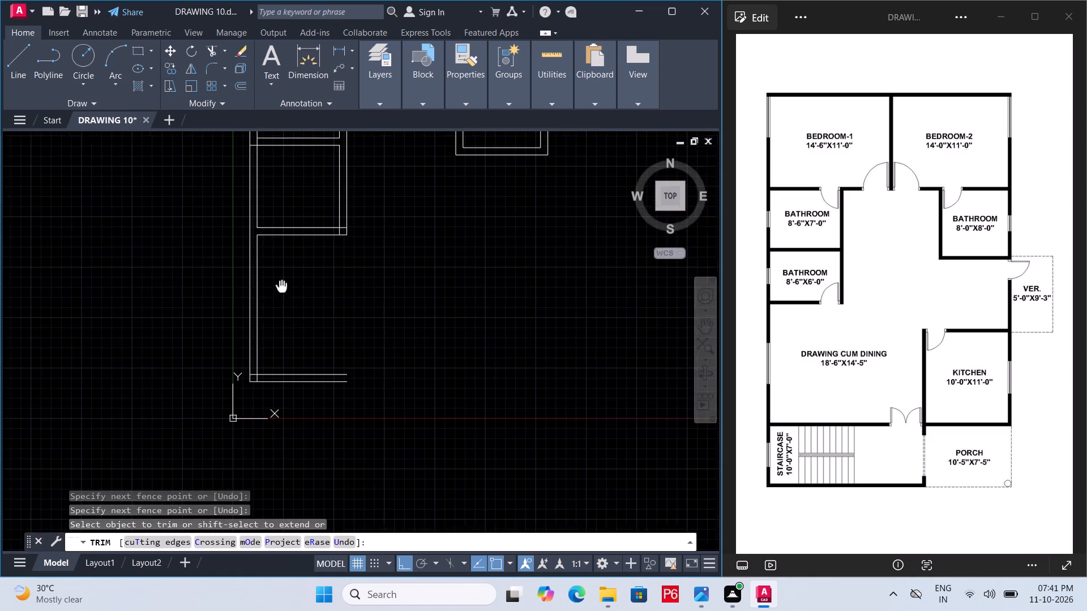
{"action": "middle_click_drag", "start_coordinate": [288, 267], "coordinate": [288, 266]}
{"action": "scroll", "coordinate": [251, 360], "scroll_direction": "up", "scroll_amount": 3}
{"action": "left_click", "coordinate": [296, 294]}
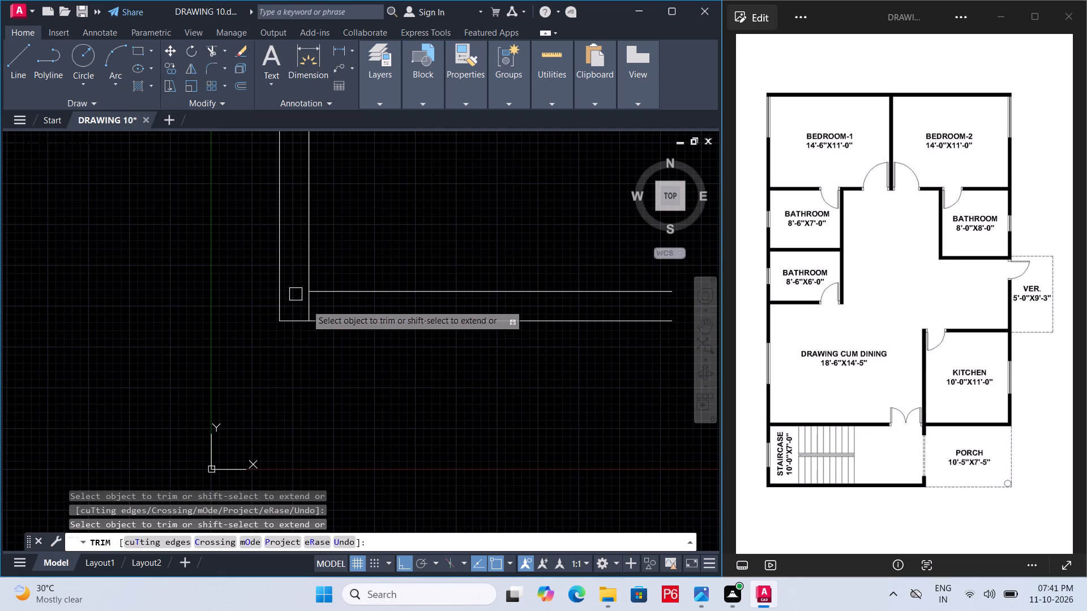
{"action": "left_click", "coordinate": [310, 305]}
{"action": "key", "text": "ctrl+s"}
{"action": "key", "text": "ctrl+s"}
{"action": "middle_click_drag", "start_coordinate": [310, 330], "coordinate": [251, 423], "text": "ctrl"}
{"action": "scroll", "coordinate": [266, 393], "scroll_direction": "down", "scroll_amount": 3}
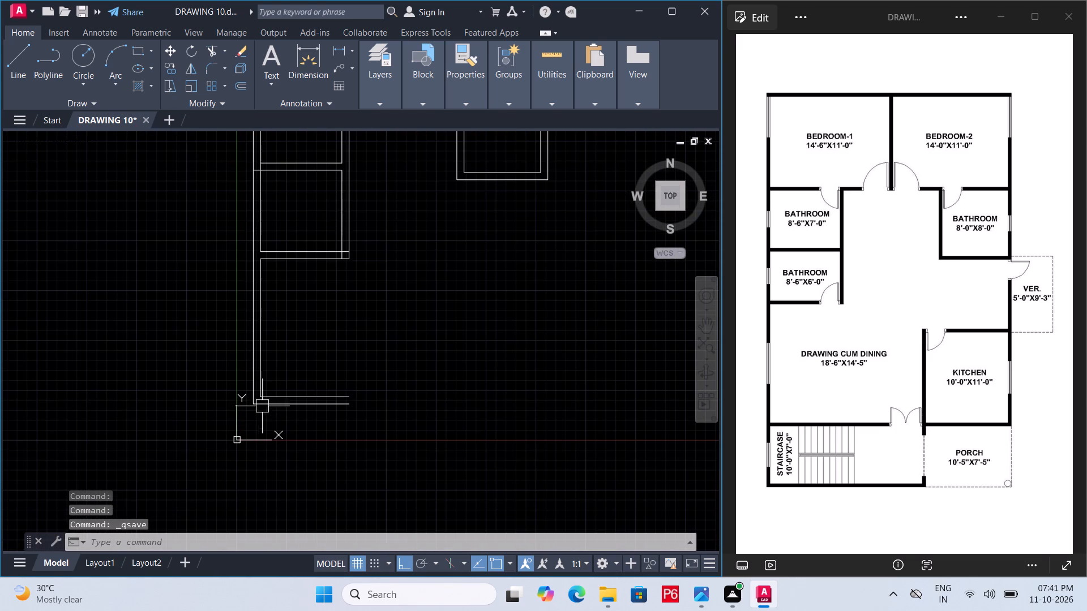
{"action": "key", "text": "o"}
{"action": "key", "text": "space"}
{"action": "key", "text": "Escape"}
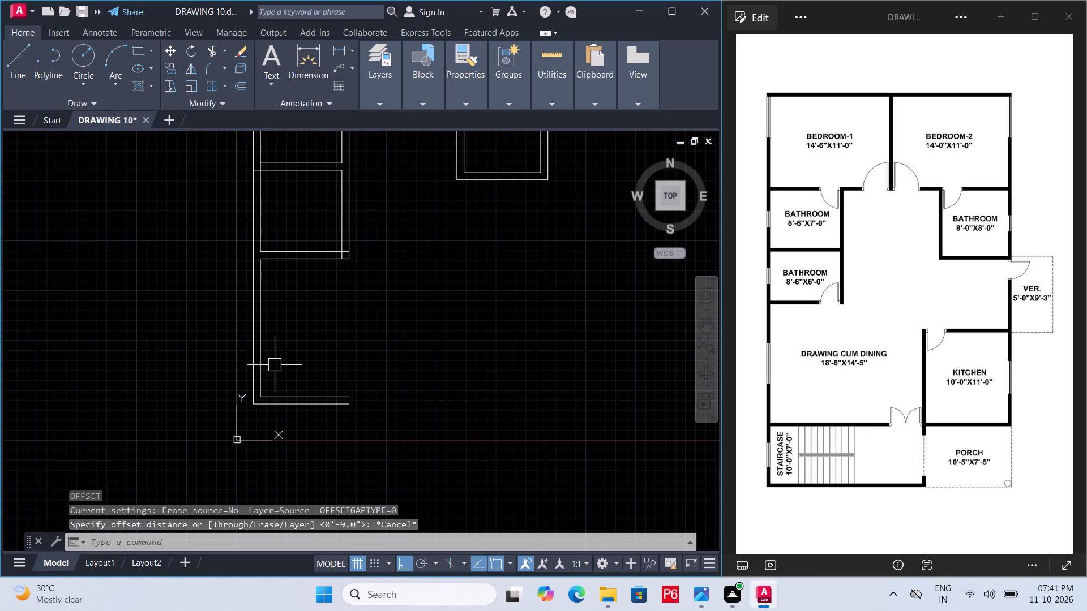
Offset the drawing cum dining room's inner left wall line 18'6" to the right for the room's width.
{"action": "left_click", "coordinate": [260, 362]}
{"action": "type", "text": "O"}
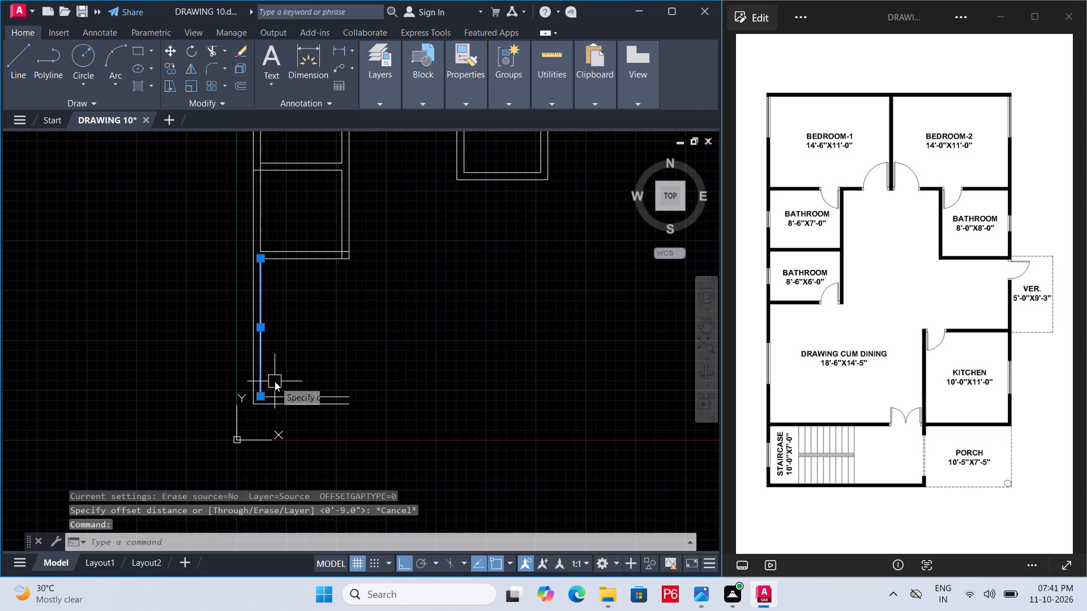
{"action": "key", "text": "space"}
{"action": "type", "text": "18"}
{"action": "type", "text": "'6"}
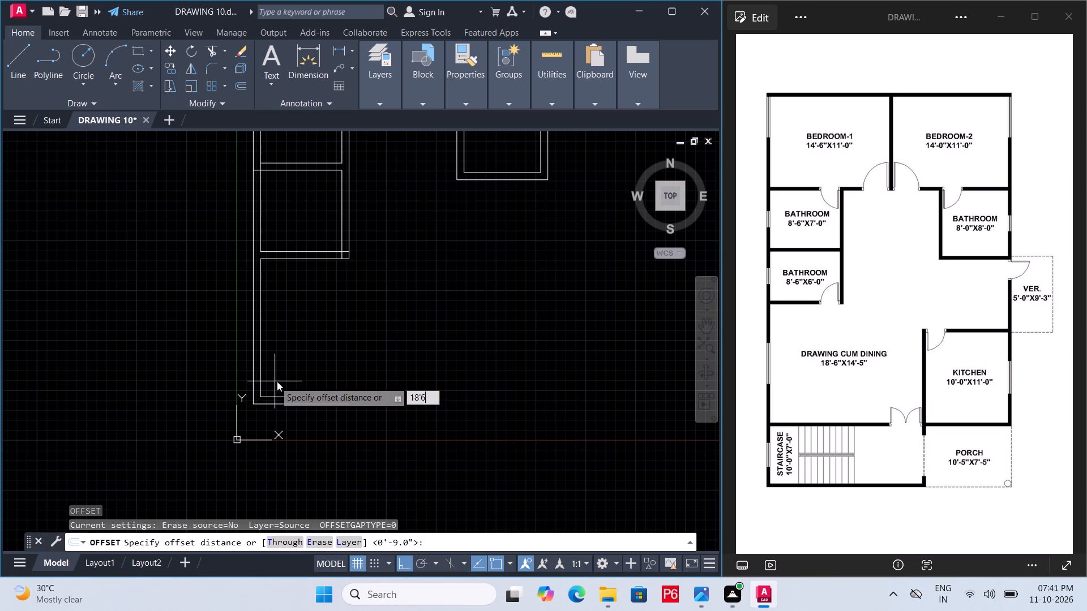
{"action": "key", "text": "shift+quotedbl"}
{"action": "key", "text": "Return"}
{"action": "left_click", "coordinate": [346, 360]}
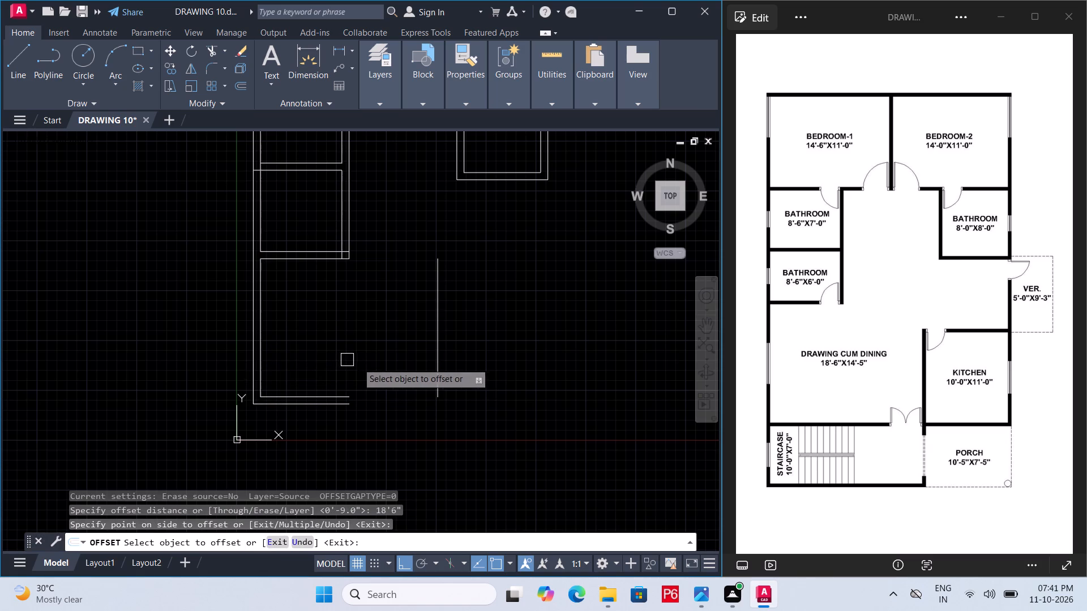
Offset the drawing cum dining room's new right wall line 9" further right for the wall thickness, and save the drawing.
{"action": "middle_click_drag", "start_coordinate": [375, 364], "coordinate": [369, 389]}
{"action": "scroll", "coordinate": [405, 386], "scroll_direction": "up", "scroll_amount": 1}
{"action": "key", "text": "space"}
{"action": "key", "text": "space"}
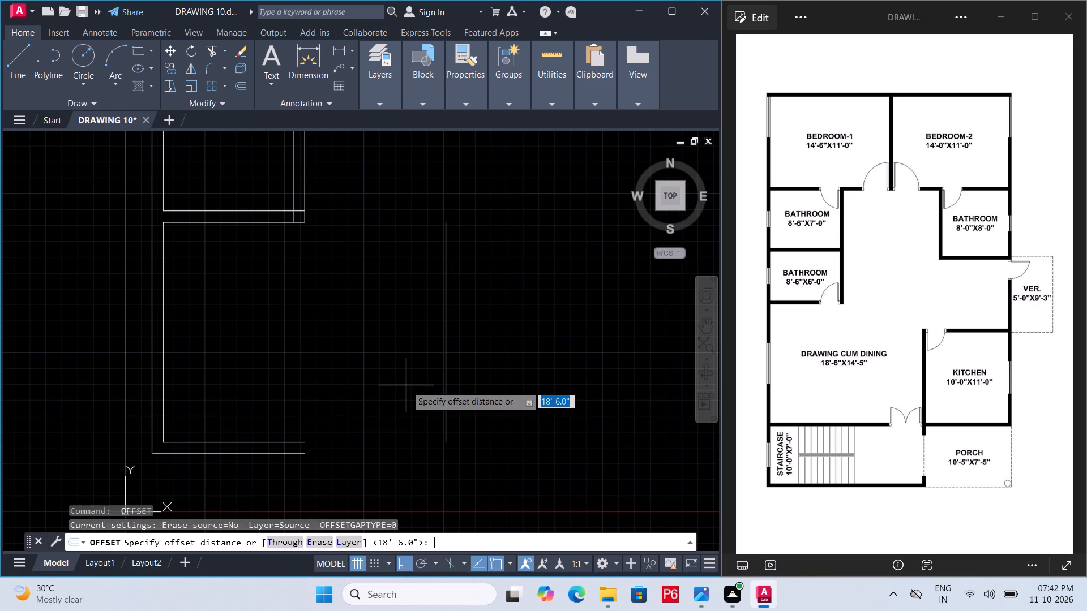
{"action": "key", "text": "9"}
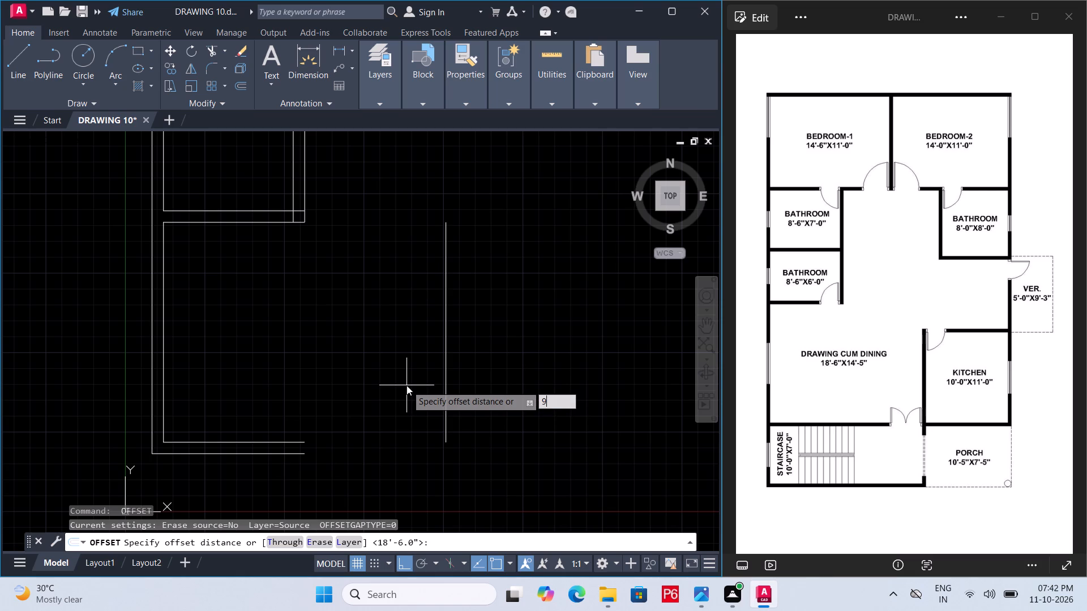
{"action": "key", "text": "shift+quotedbl"}
{"action": "key", "text": "Return"}
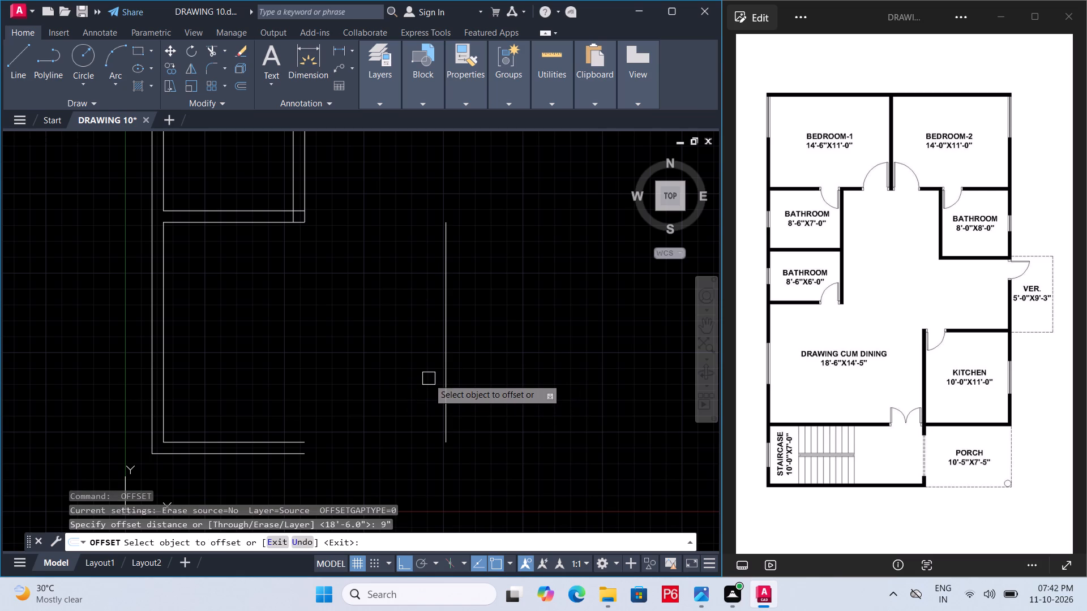
{"action": "left_click", "coordinate": [429, 378]}
{"action": "left_click", "coordinate": [444, 386]}
{"action": "left_click", "coordinate": [464, 385]}
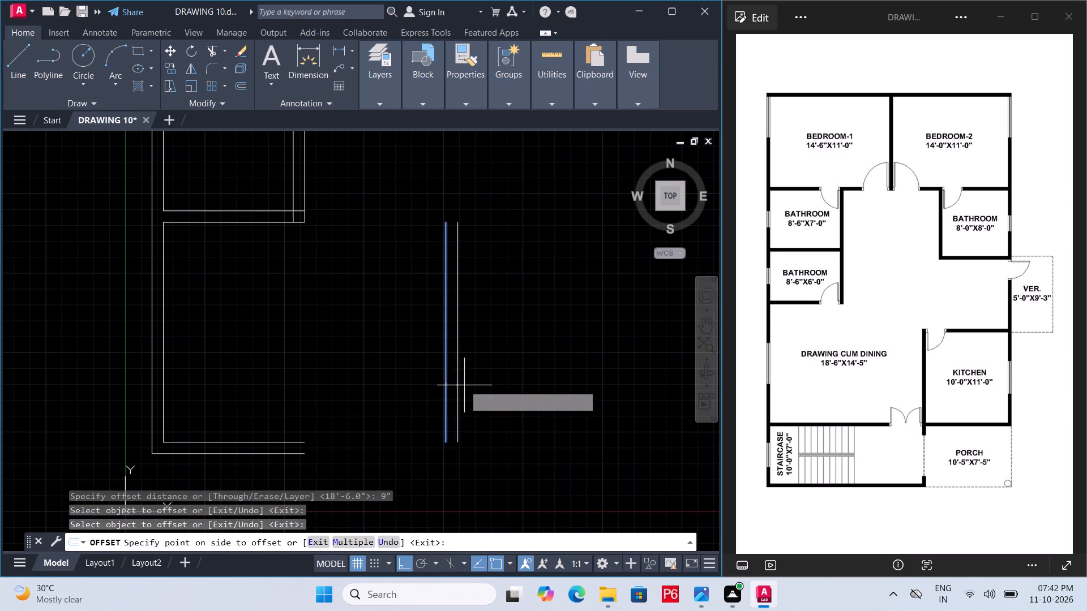
{"action": "key", "text": "space"}
{"action": "key", "text": "ctrl+s"}
{"action": "key", "text": "ctrl+s"}
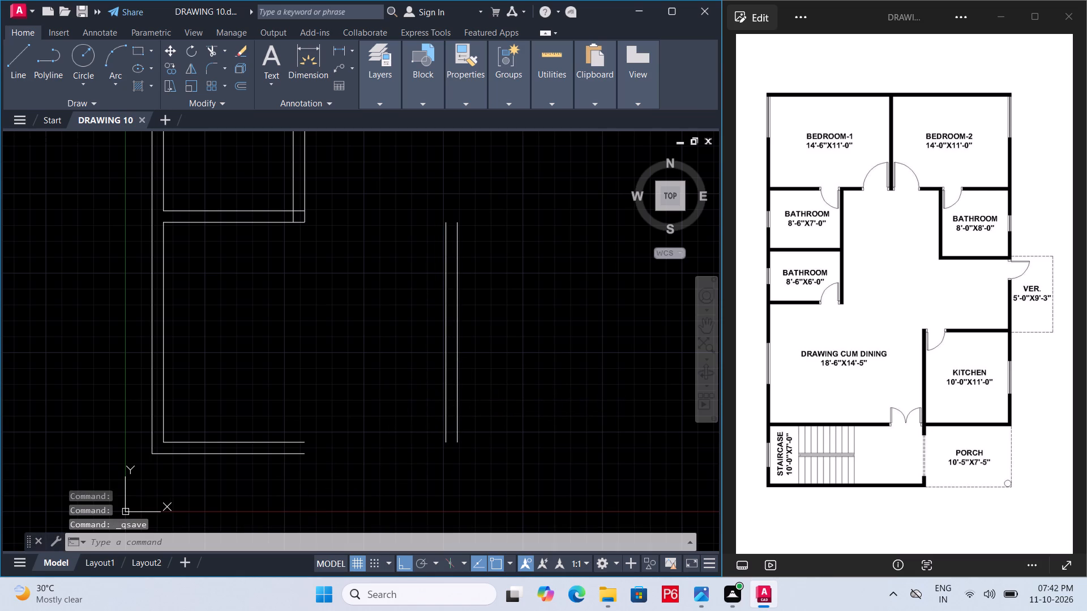
Fillet the inner and the outer bottom lines to the matching right wall lines of the drawing cum dining room, and save the drawing.
{"action": "type", "text": "F"}
{"action": "key", "text": "space"}
{"action": "left_click", "coordinate": [307, 440]}
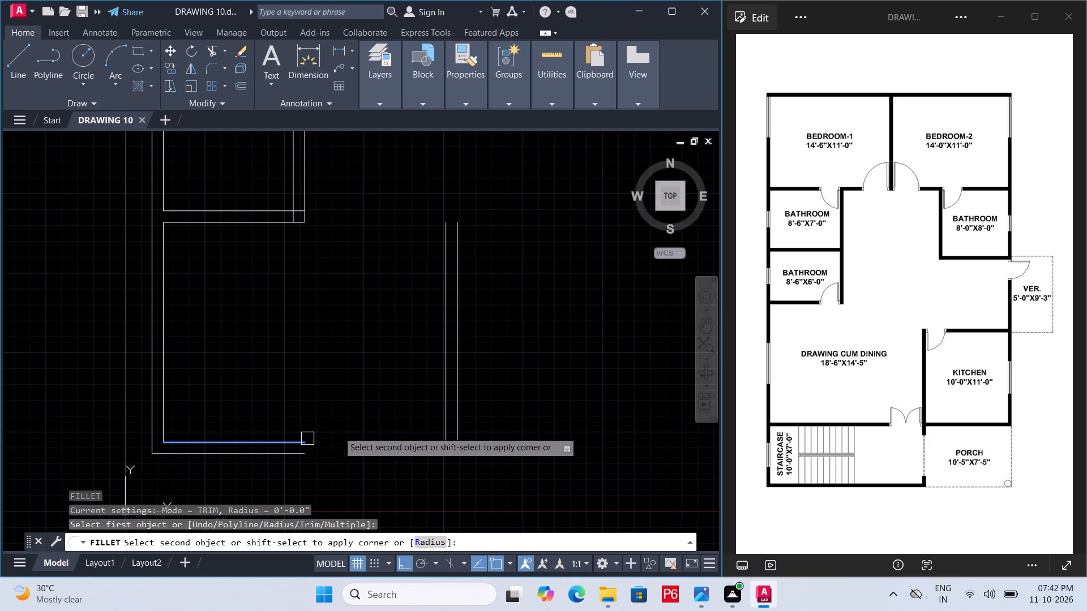
{"action": "left_click", "coordinate": [447, 394]}
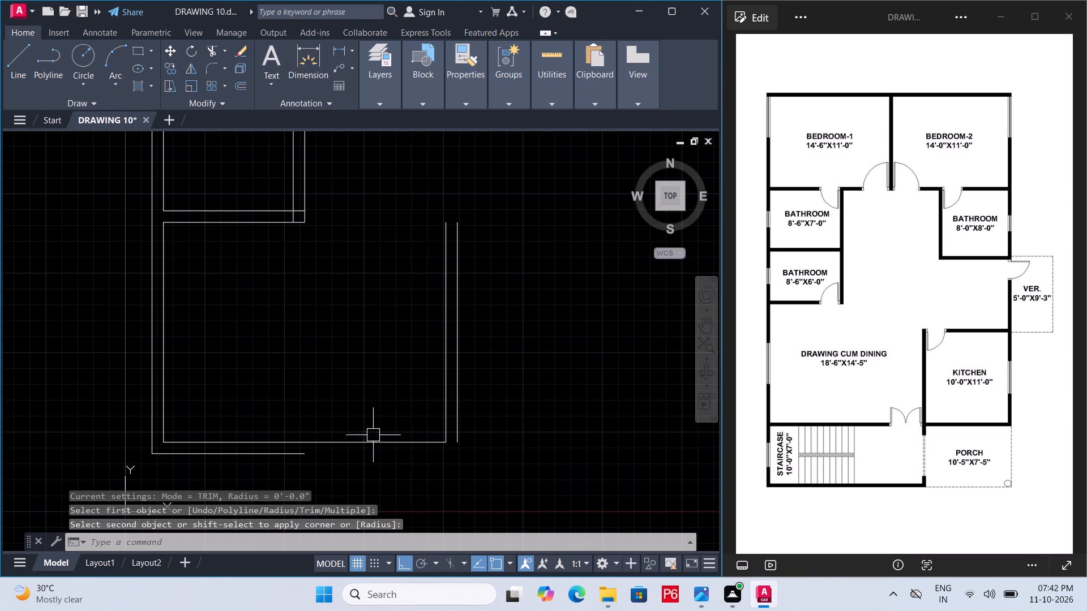
{"action": "key", "text": "space"}
{"action": "left_click", "coordinate": [301, 451]}
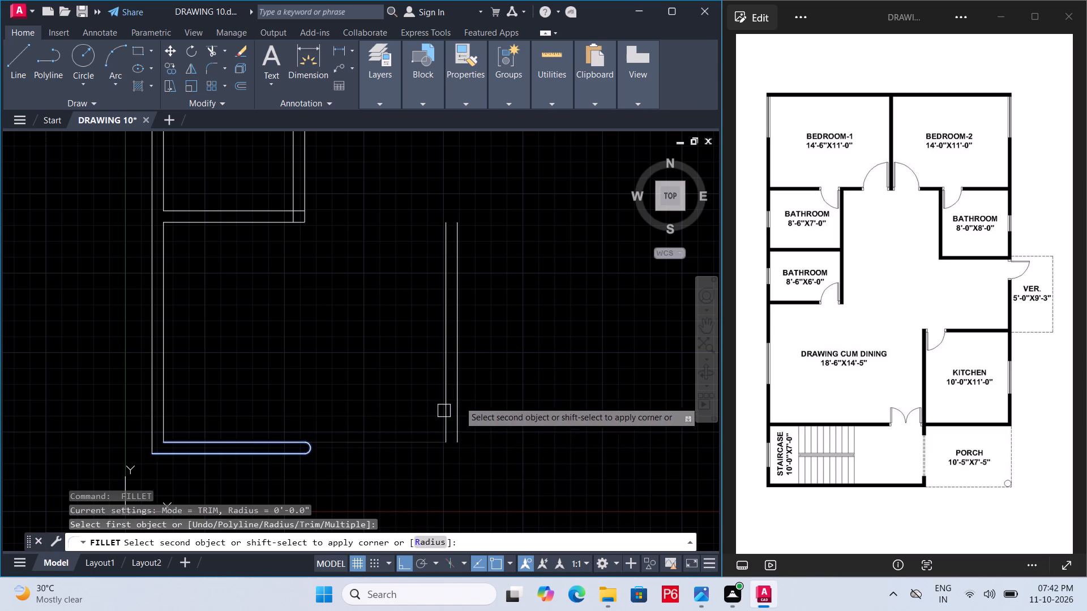
{"action": "left_click", "coordinate": [464, 397]}
{"action": "key", "text": "ctrl+s"}
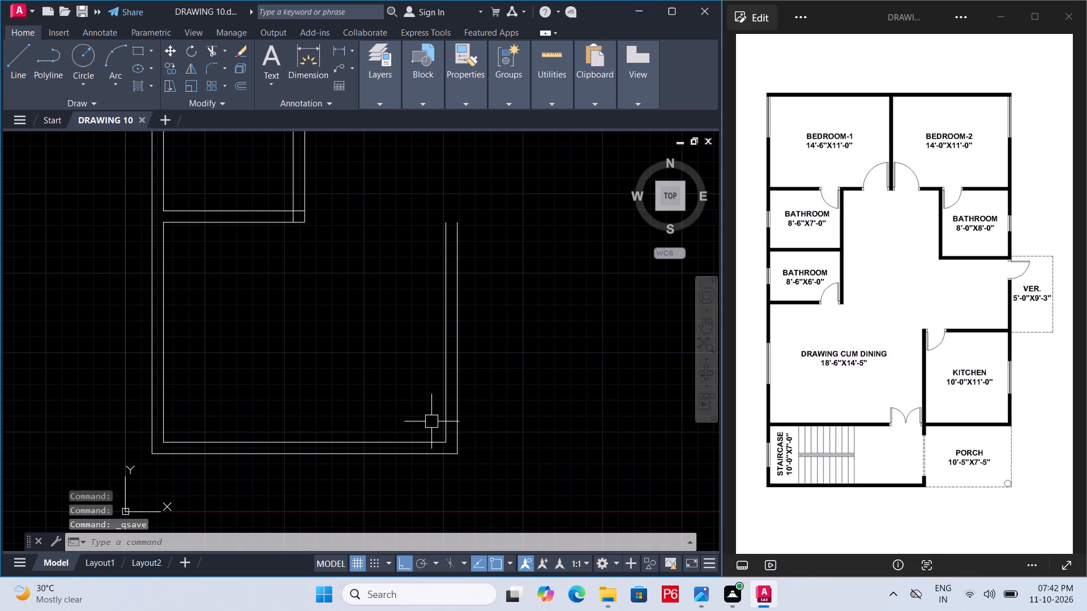
{"action": "key", "text": "ctrl+s"}
{"action": "key", "text": "ctrl+s"}
{"action": "key", "text": "ctrl+s"}
Offset the drawing cum dining room's outer right wall line 10' to the right for the kitchen's width.
{"action": "middle_click_drag", "start_coordinate": [429, 419], "coordinate": [340, 421]}
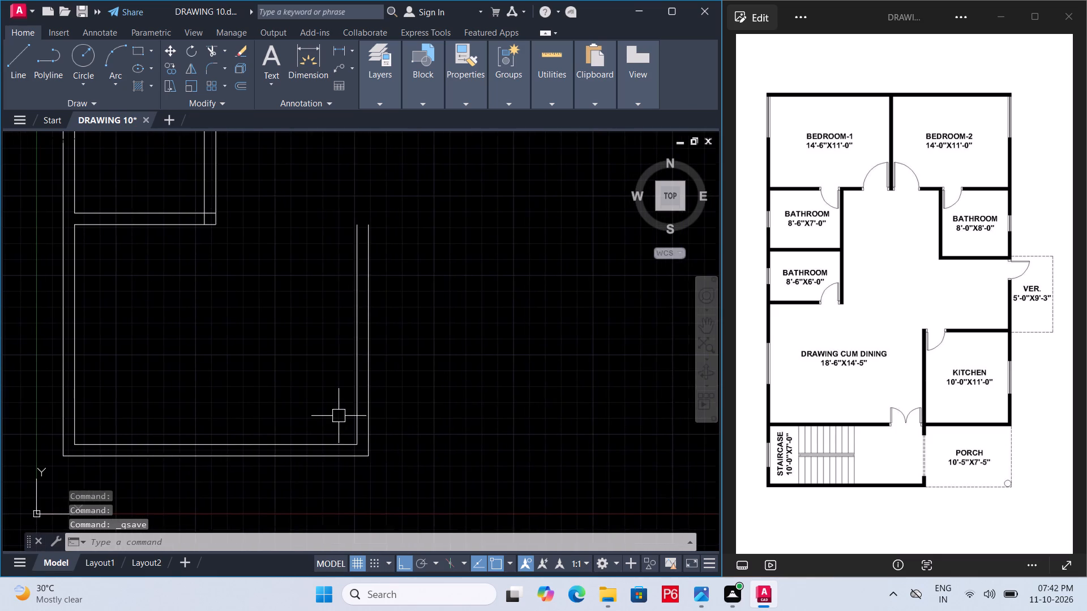
{"action": "scroll", "coordinate": [338, 415], "scroll_direction": "down", "scroll_amount": 1}
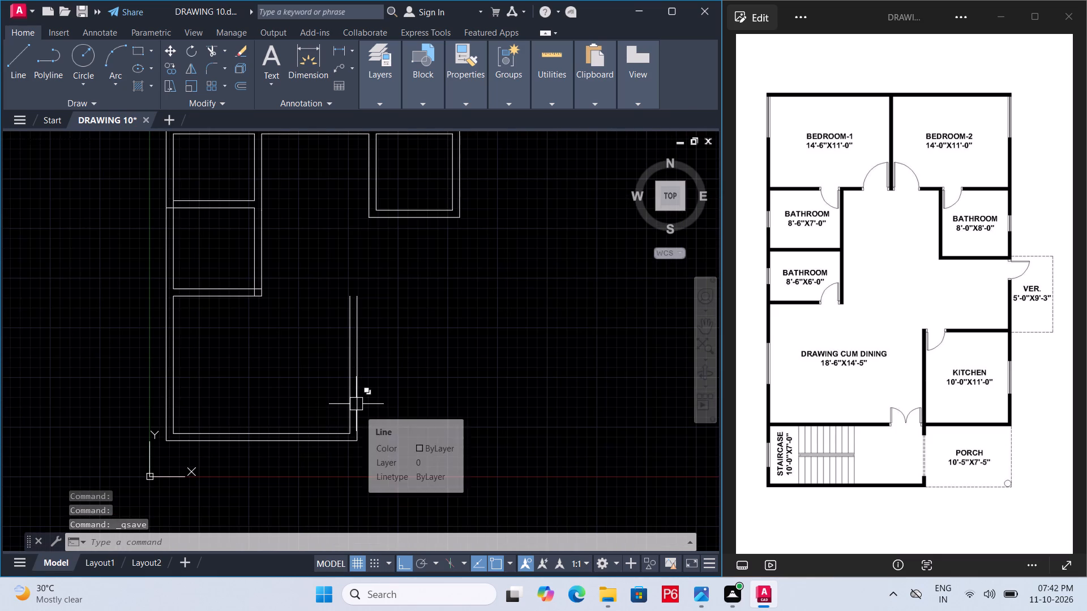
{"action": "key", "text": "o"}
{"action": "key", "text": "Return"}
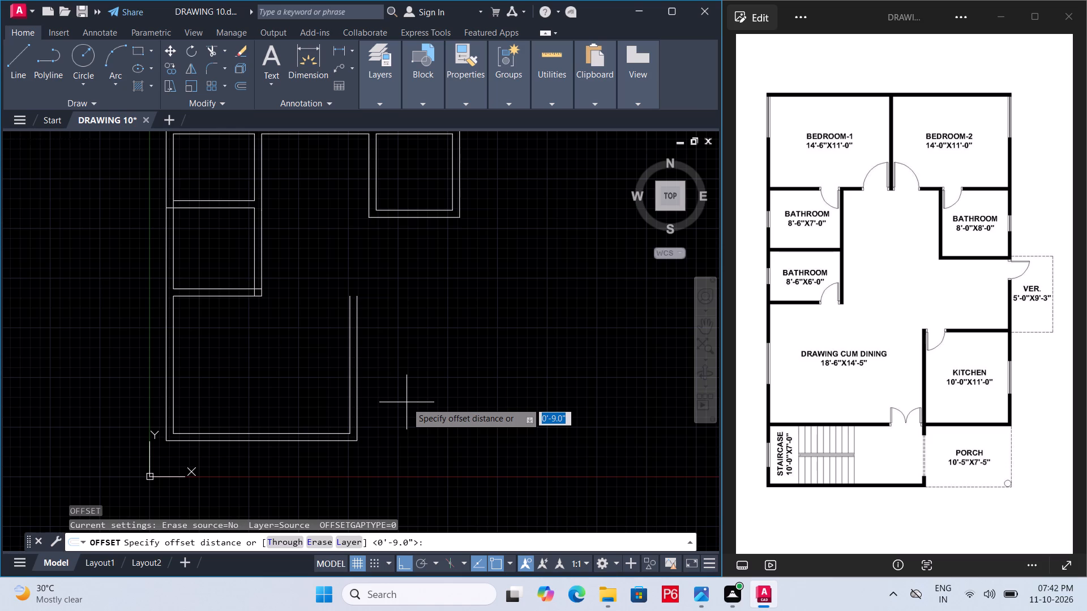
{"action": "type", "text": "10'"}
{"action": "key", "text": "Return"}
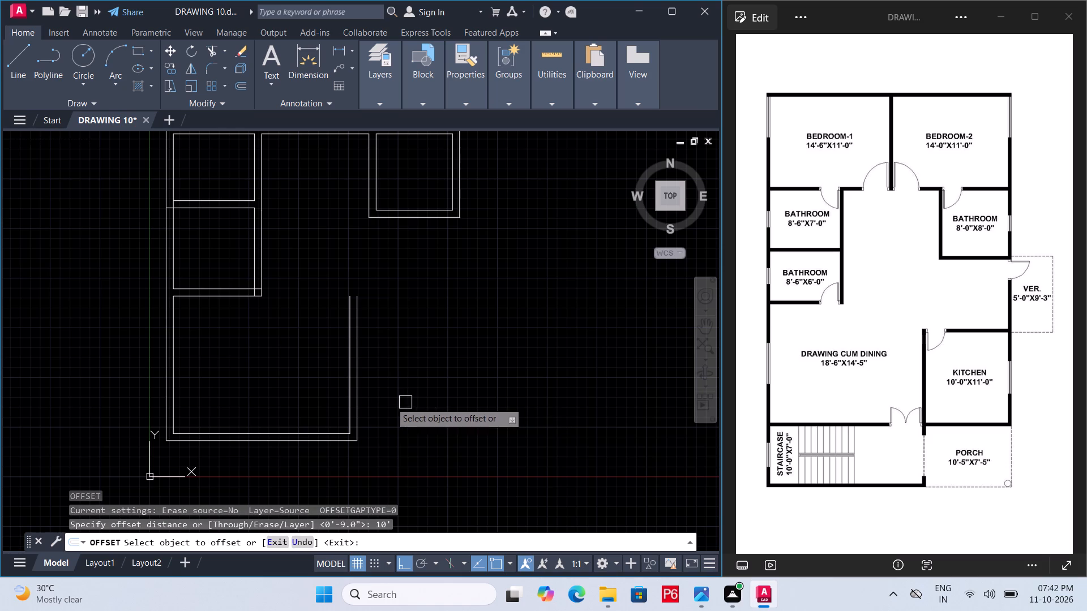
{"action": "left_click", "coordinate": [362, 387]}
{"action": "left_click", "coordinate": [450, 385]}
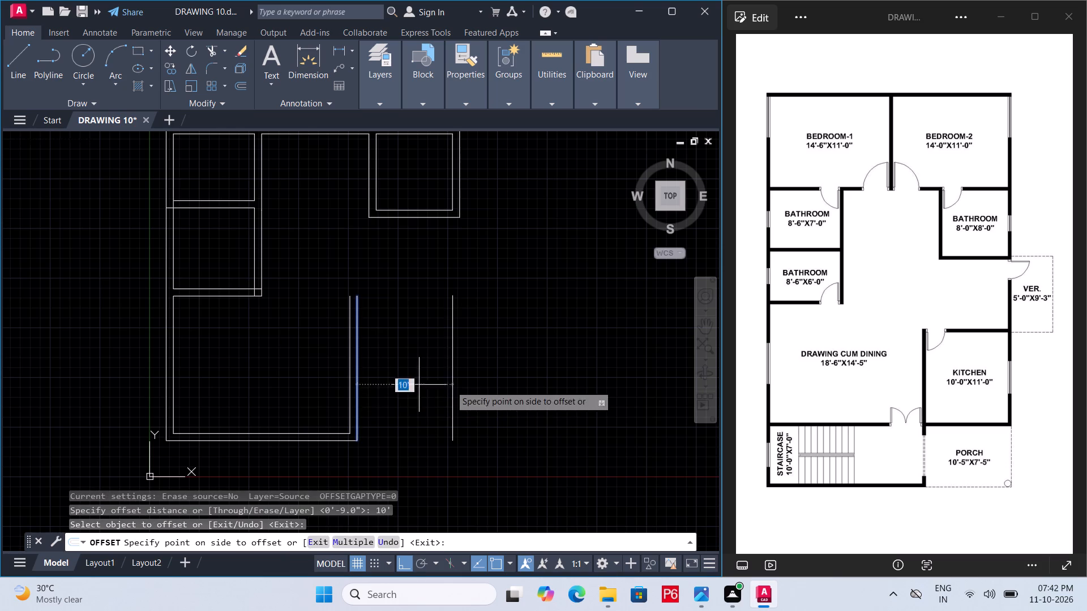
{"action": "key", "text": "space"}
Offset the kitchen's new right wall line 9" further right for the wall thickness.
{"action": "key", "text": "space"}
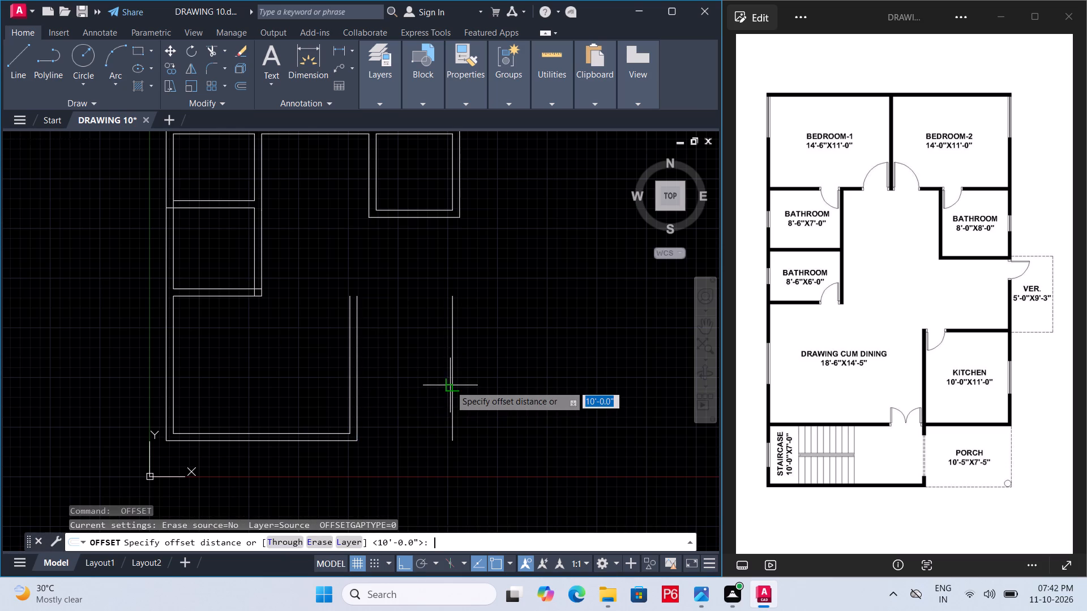
{"action": "key", "text": "9"}
{"action": "key", "text": "shift+quotedbl"}
{"action": "key", "text": "Return"}
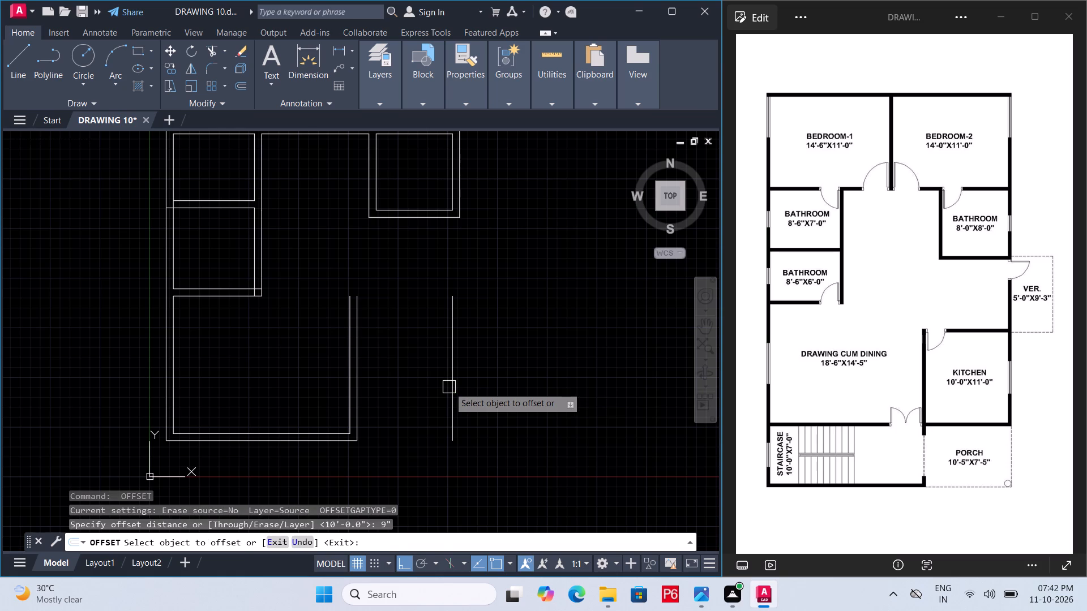
{"action": "left_click", "coordinate": [453, 382]}
{"action": "left_click", "coordinate": [478, 380]}
{"action": "key", "text": "space"}
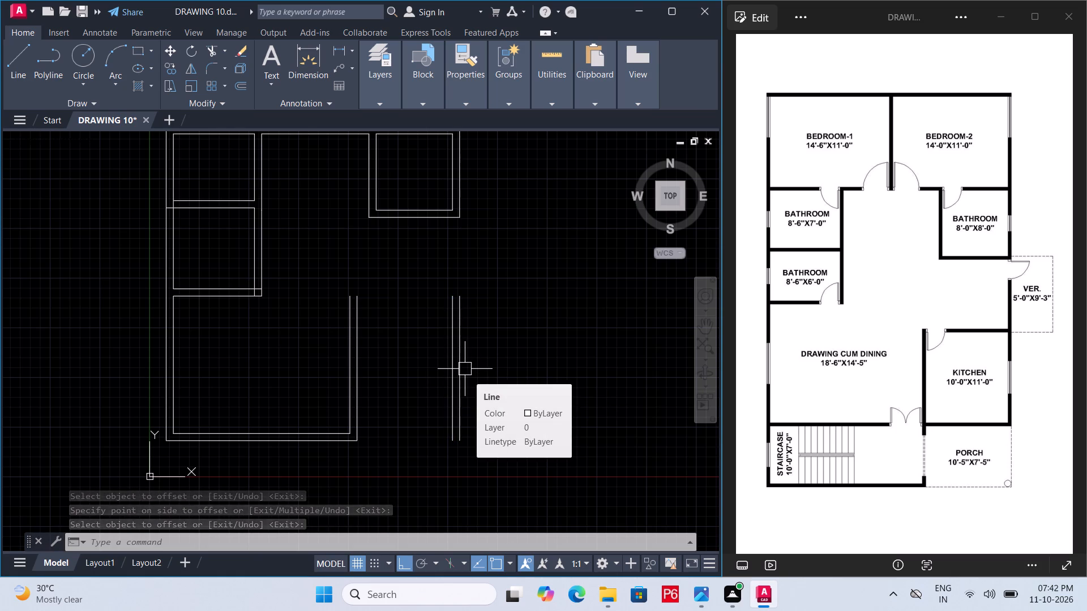
Extend both right wall lines of the kitchen up to the bottom wall of the 8'-0"X8'-0" bathroom.
{"action": "type", "text": "EX"}
{"action": "key", "text": "space"}
{"action": "key", "text": "space"}
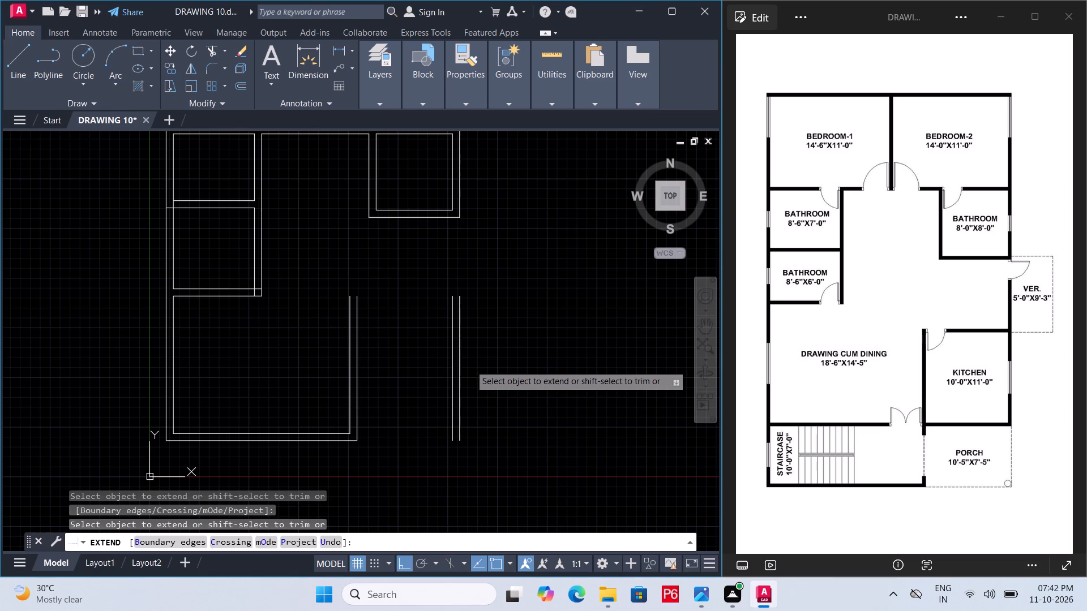
{"action": "left_click", "coordinate": [470, 365]}
{"action": "left_click", "coordinate": [438, 373]}
{"action": "left_click", "coordinate": [450, 363]}
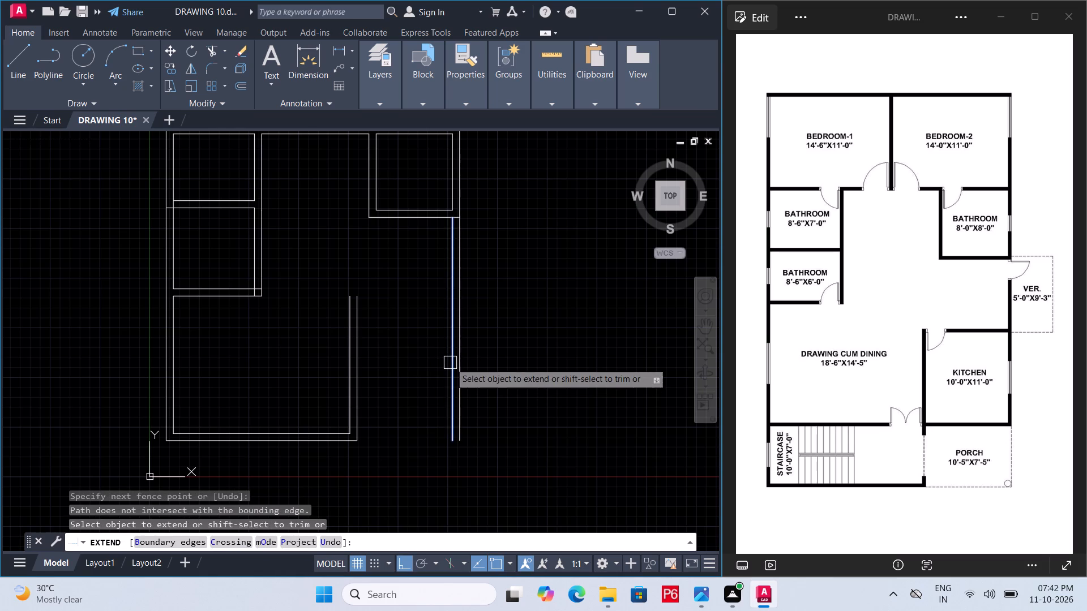
{"action": "middle_click_drag", "start_coordinate": [451, 363], "coordinate": [464, 333]}
{"action": "scroll", "coordinate": [453, 362], "scroll_direction": "down", "scroll_amount": 1}
{"action": "key", "text": "space"}
{"action": "scroll", "coordinate": [443, 385], "scroll_direction": "up", "scroll_amount": 1}
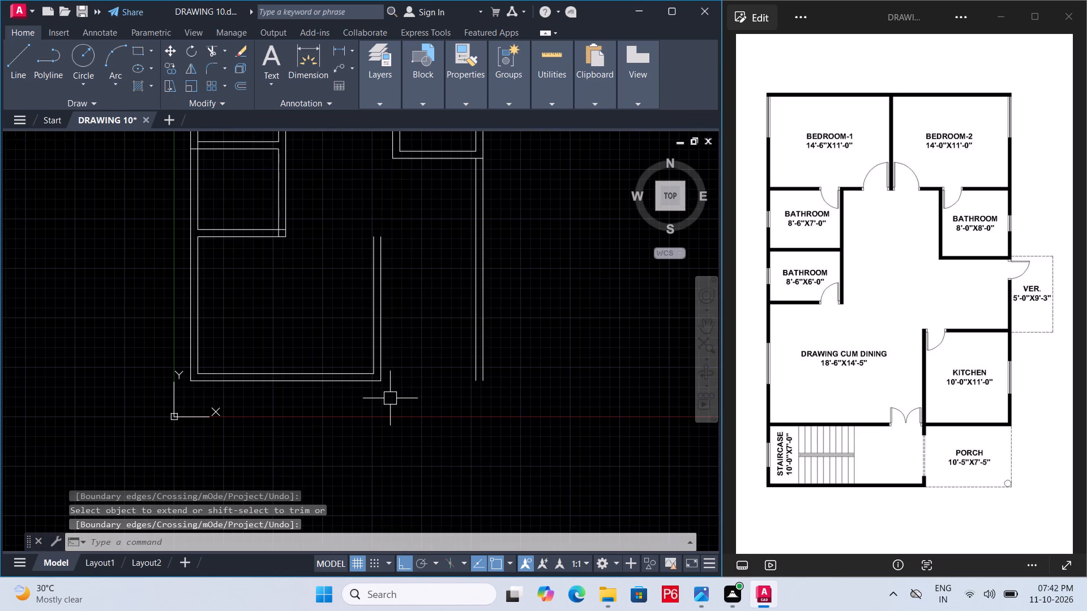
Extend the inner and outer bottom wall lines of the drawing cum dining room to the kitchen's right wall, and save the drawing.
{"action": "type", "text": "EX"}
{"action": "key", "text": "space"}
{"action": "key", "text": "space"}
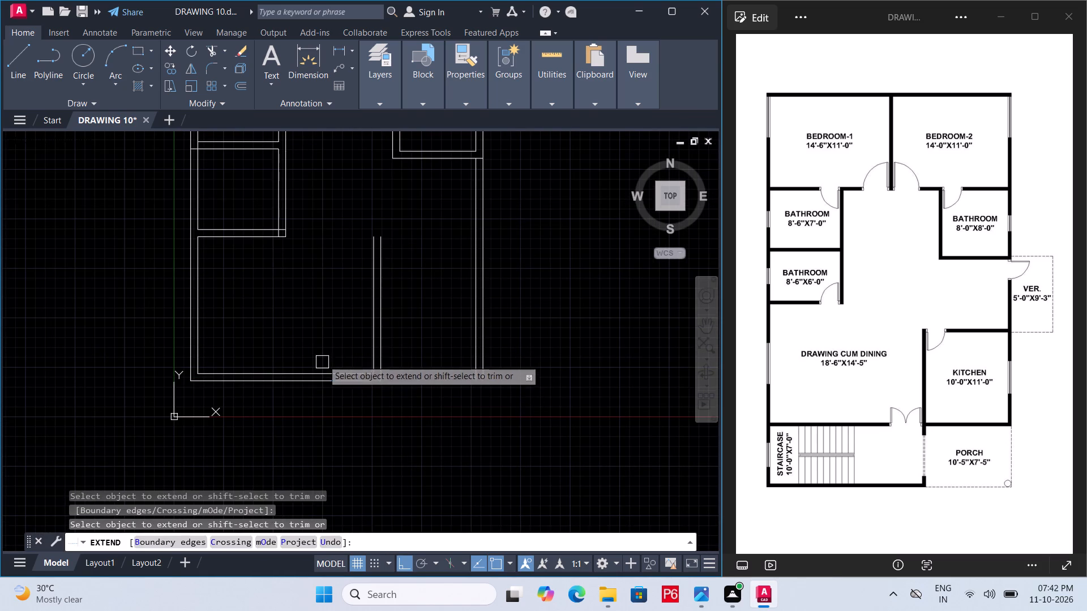
{"action": "left_click", "coordinate": [325, 355]}
{"action": "left_click", "coordinate": [314, 404]}
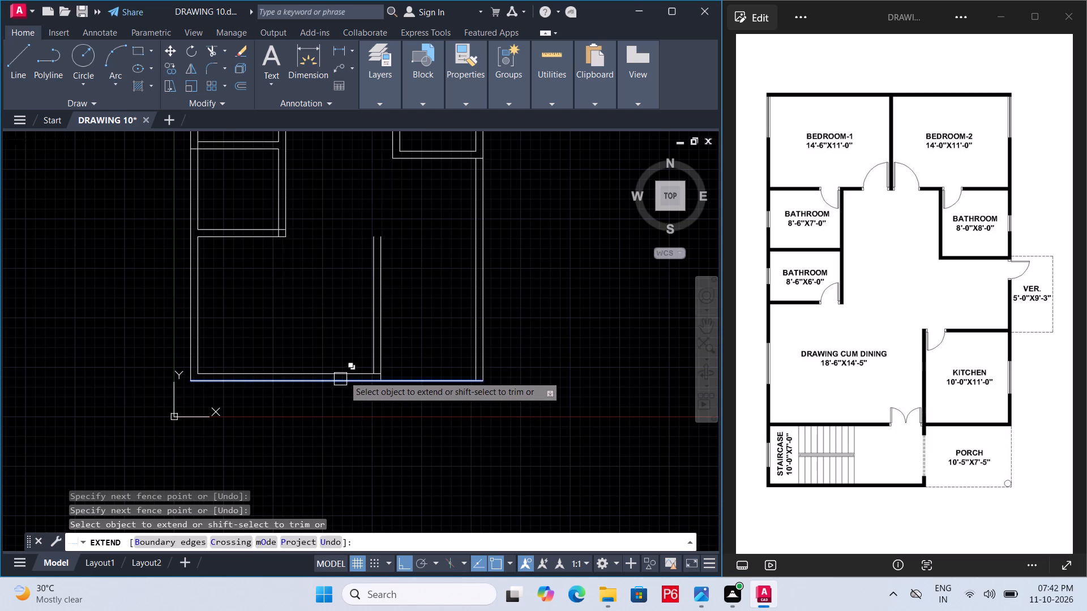
{"action": "left_click", "coordinate": [345, 375]}
{"action": "left_click", "coordinate": [354, 370]}
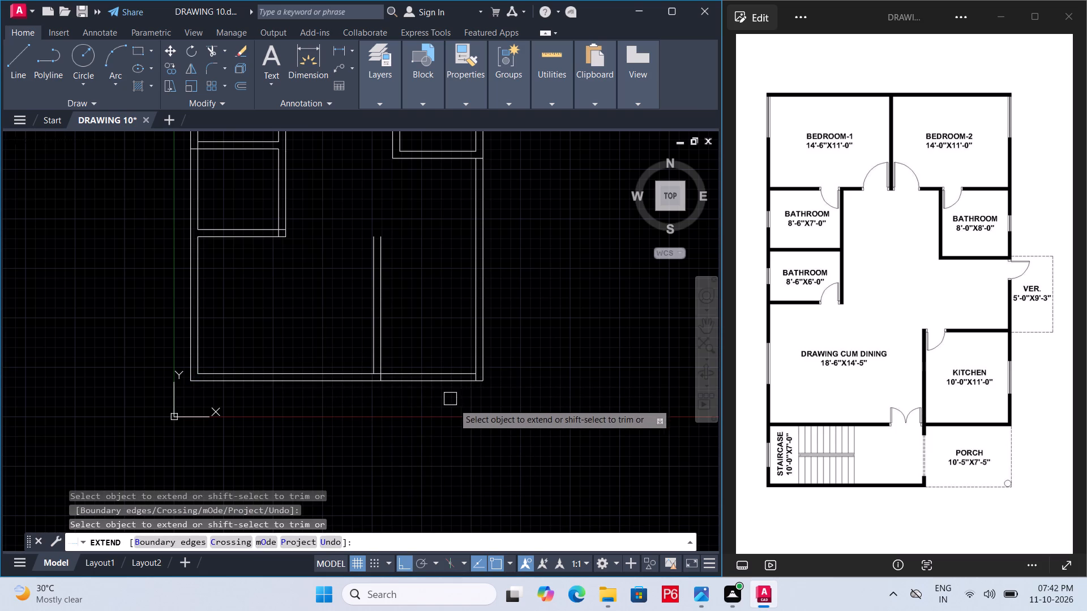
{"action": "key", "text": "ctrl+s"}
{"action": "key", "text": "ctrl+s"}
{"action": "key", "text": "ctrl+s"}
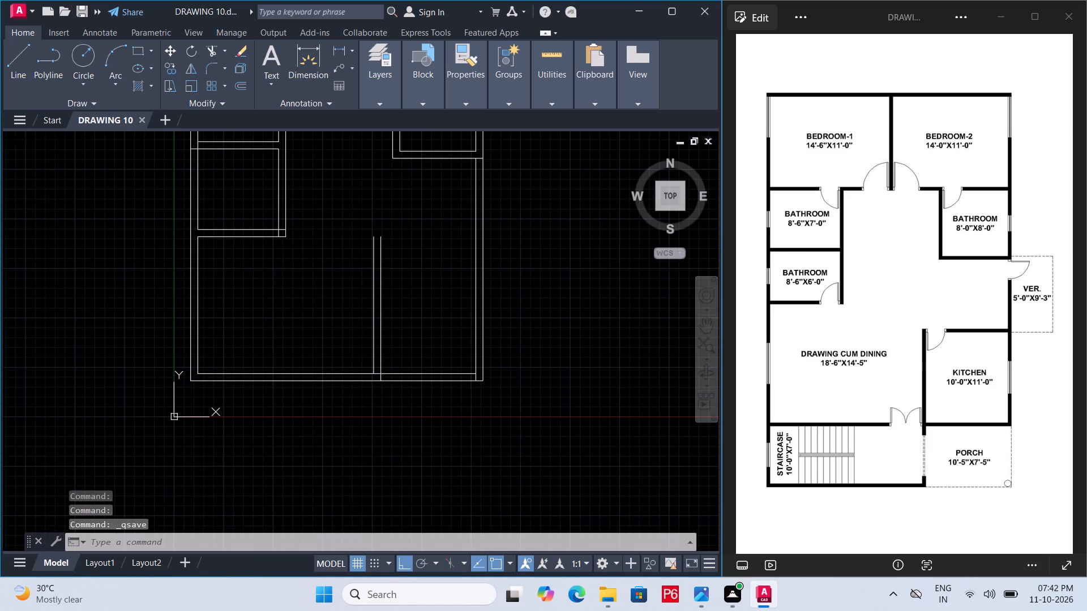
Trim the overlapping line pieces where the wall between drawing cum dining and kitchen meets the bottom wall, and save the drawing.
{"action": "scroll", "coordinate": [370, 373], "scroll_direction": "up", "scroll_amount": 3}
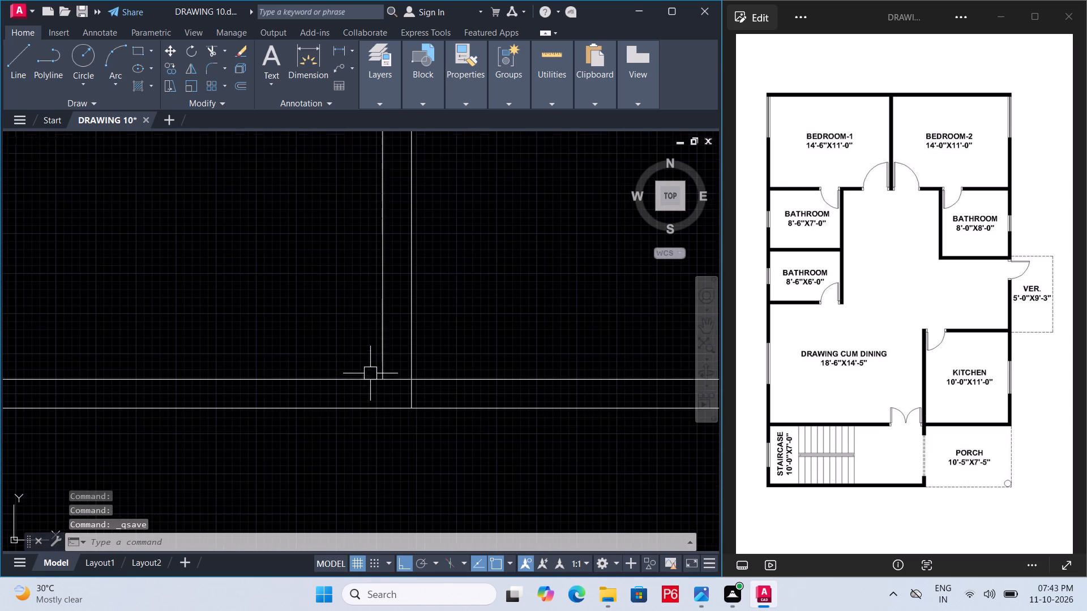
{"action": "type", "text": "TR"}
{"action": "key", "text": "space"}
{"action": "key", "text": "space"}
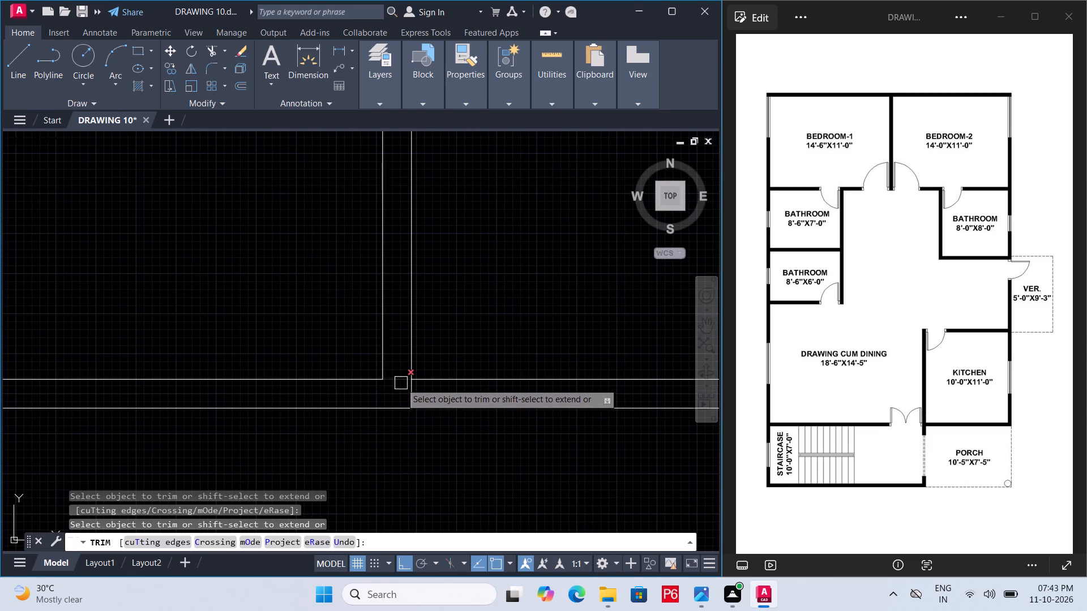
{"action": "double_click", "coordinate": [401, 383]}
{"action": "double_click", "coordinate": [416, 391]}
{"action": "middle_click_drag", "start_coordinate": [396, 410], "coordinate": [385, 415]}
{"action": "scroll", "coordinate": [396, 410], "scroll_direction": "down", "scroll_amount": 1}
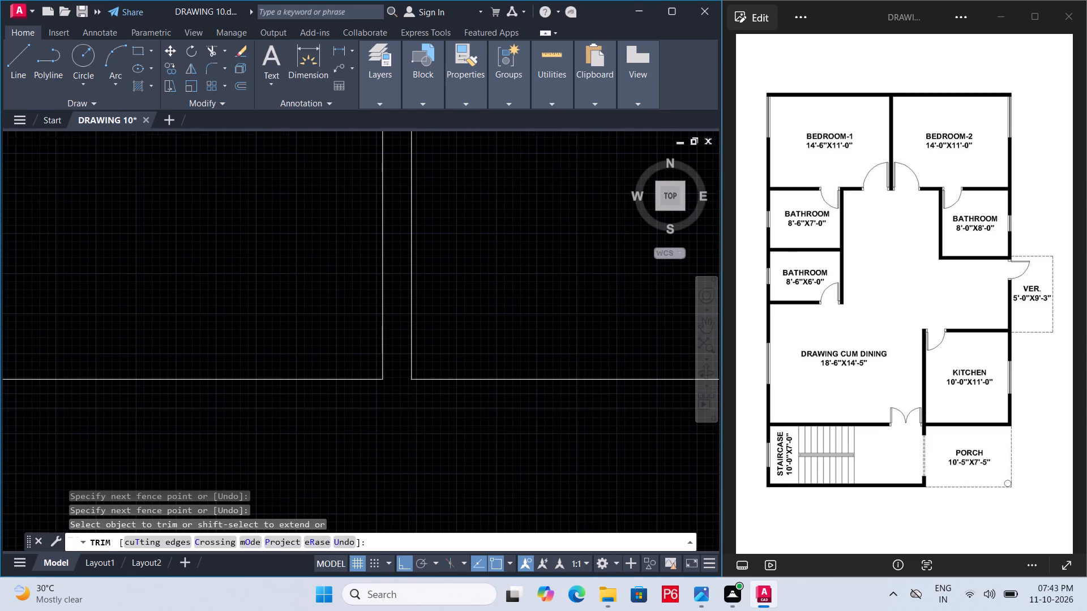
{"action": "middle_click_drag", "start_coordinate": [385, 415], "coordinate": [371, 424]}
{"action": "key", "text": "ctrl+s"}
{"action": "key", "text": "ctrl+s"}
{"action": "key", "text": "ctrl+s"}
Offset the kitchen's inner bottom wall line 11' upward for the room's depth.
{"action": "middle_click_drag", "start_coordinate": [413, 424], "coordinate": [521, 434]}
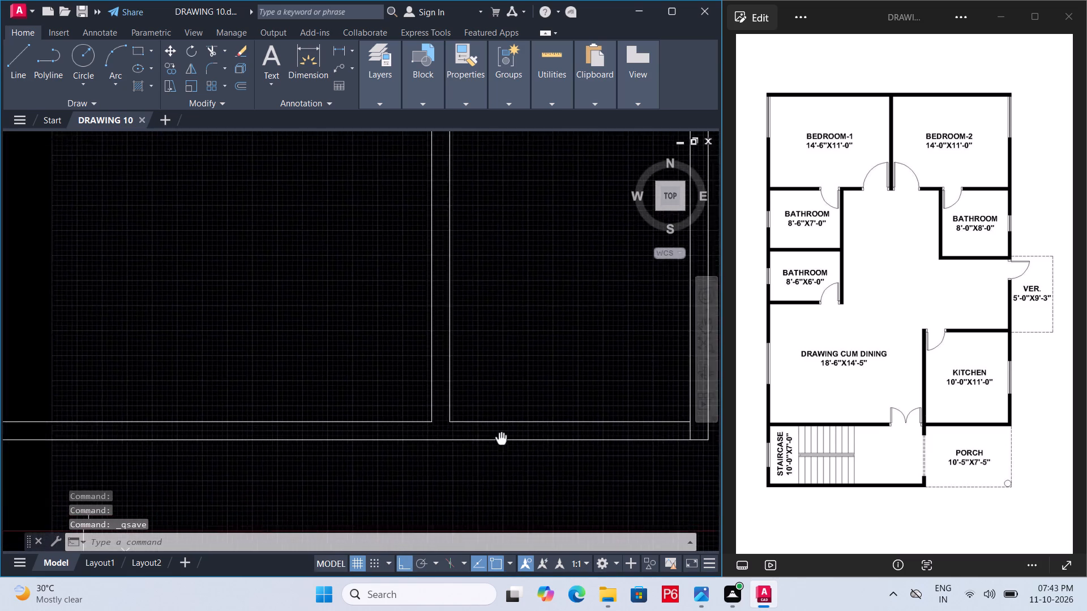
{"action": "middle_click_drag", "start_coordinate": [521, 434], "coordinate": [425, 472]}
{"action": "key", "text": "o"}
{"action": "key", "text": "Return"}
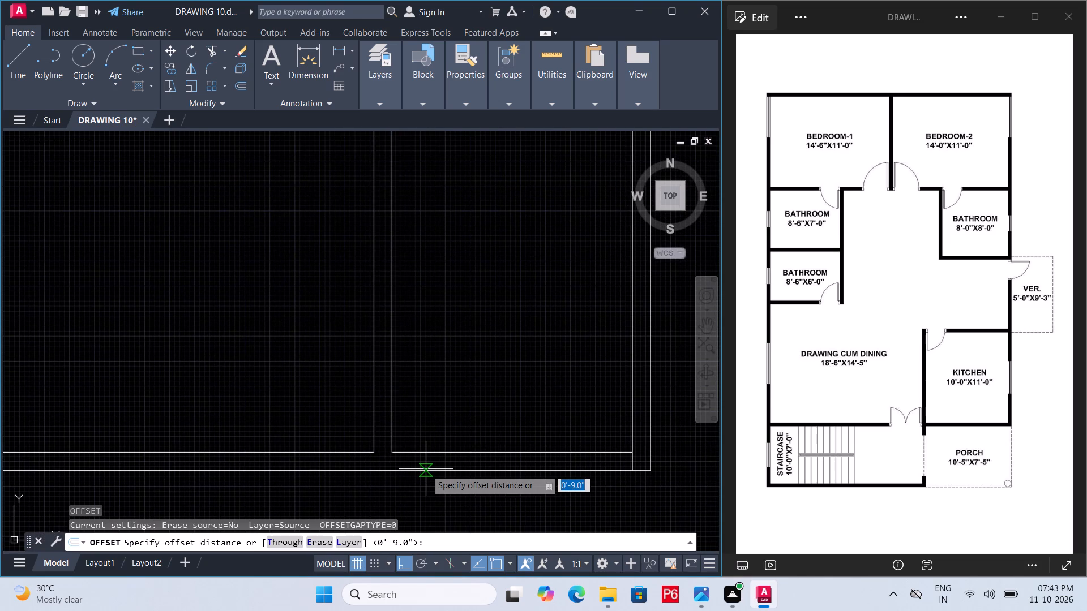
{"action": "type", "text": "11'"}
{"action": "key", "text": "Return"}
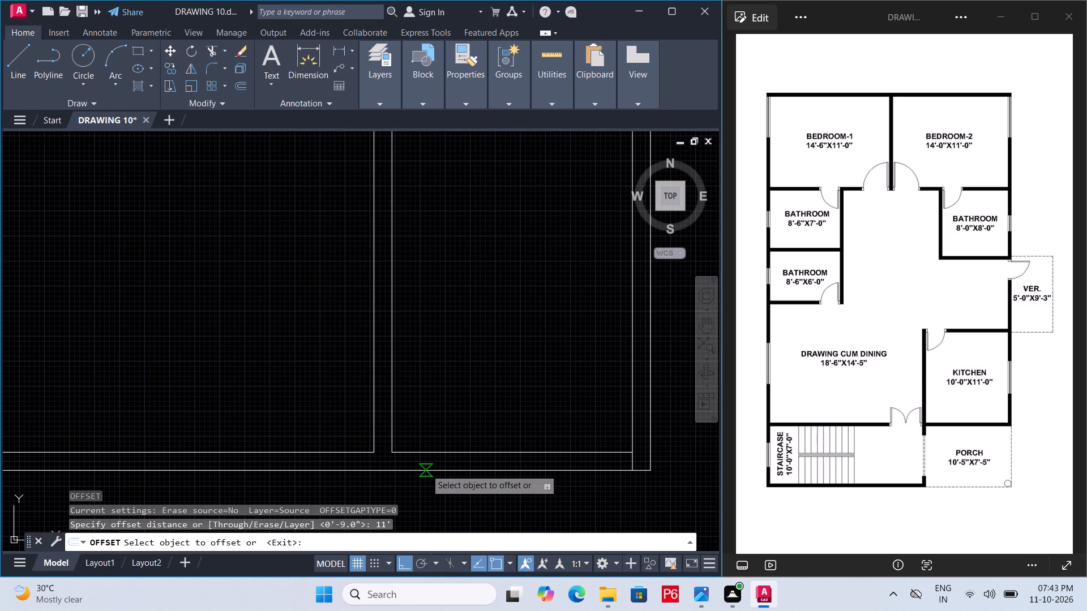
{"action": "left_click", "coordinate": [448, 453]}
{"action": "left_click", "coordinate": [453, 362]}
{"action": "key", "text": "space"}
Offset the kitchen's new top wall line 9" further up for the wall thickness.
{"action": "key", "text": "space"}
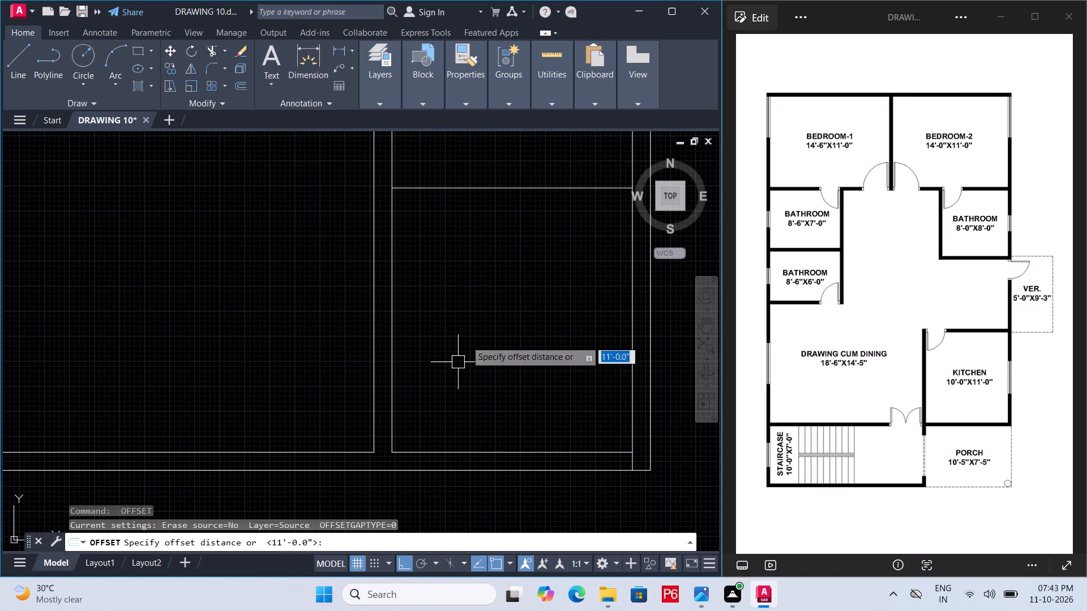
{"action": "middle_click_drag", "start_coordinate": [488, 260], "coordinate": [444, 416]}
{"action": "type", "text": "9\""}
{"action": "key", "text": "Return"}
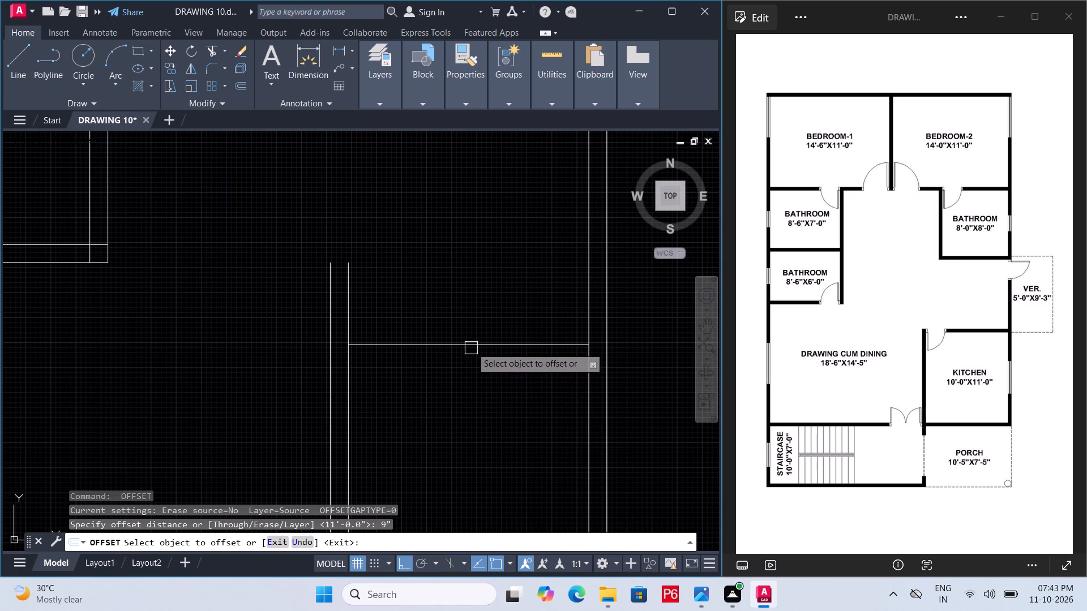
{"action": "left_click", "coordinate": [472, 347]}
{"action": "left_click", "coordinate": [479, 330]}
{"action": "key", "text": "space"}
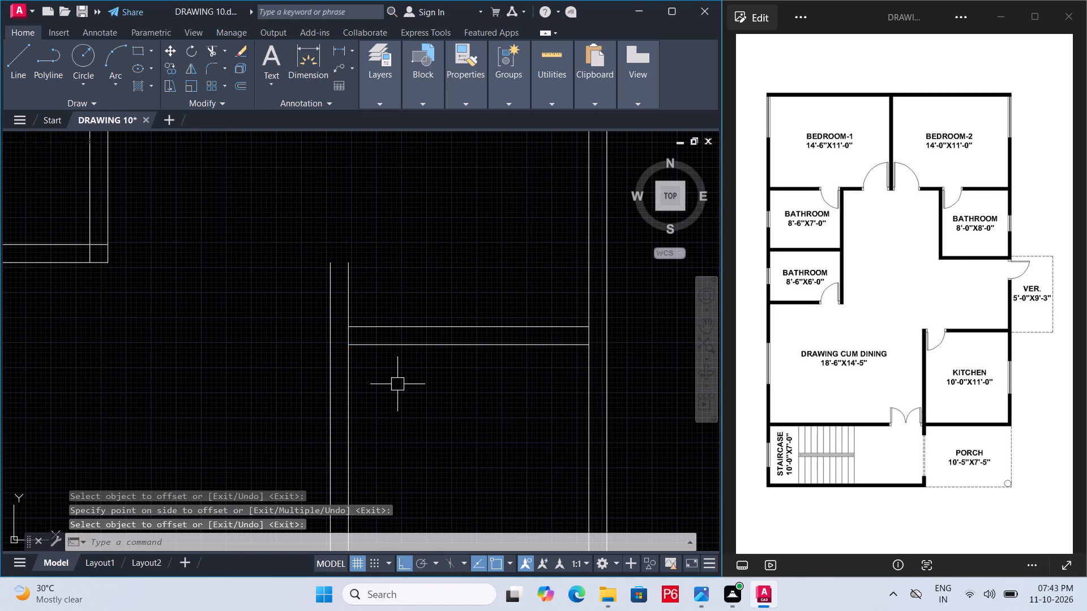
Fillet the kitchen's inner and outer top lines to the matching left wall lines, and save the drawing.
{"action": "key", "text": "f"}
{"action": "key", "text": "space"}
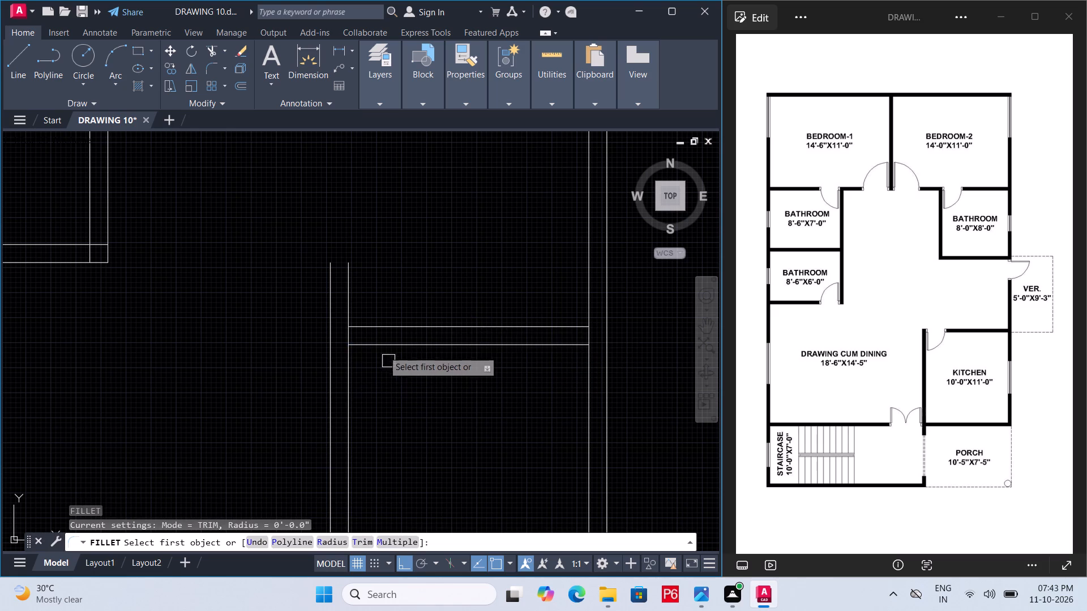
{"action": "left_click", "coordinate": [380, 343]}
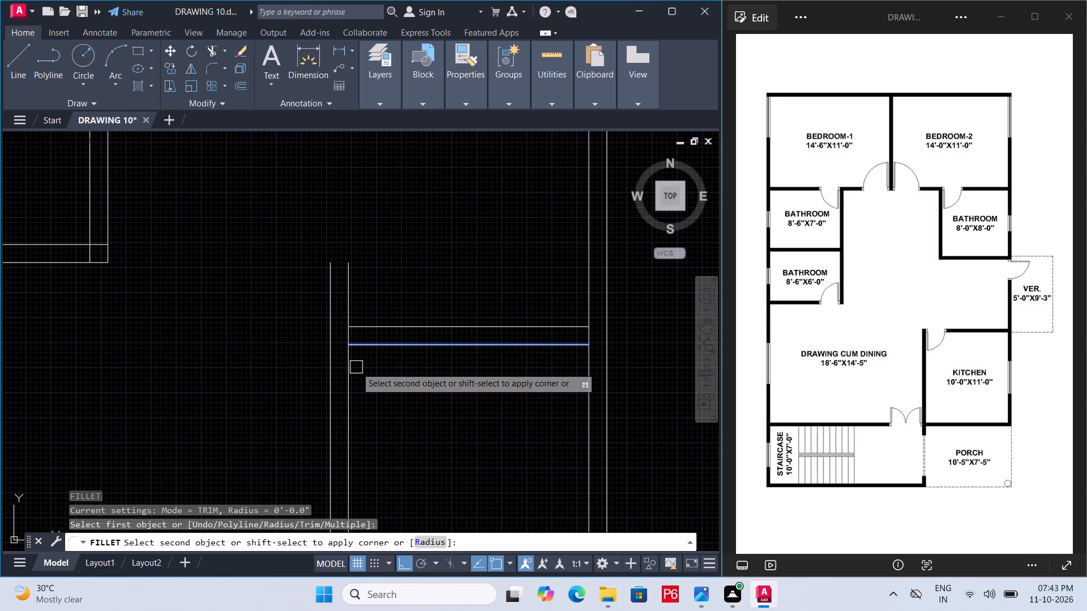
{"action": "left_click", "coordinate": [352, 373]}
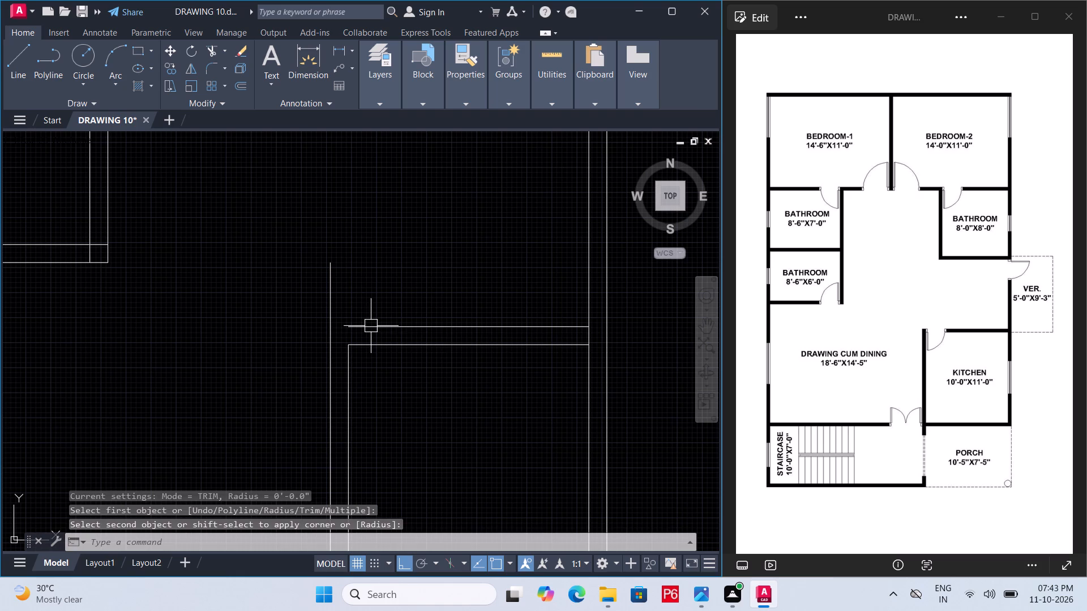
{"action": "key", "text": "space"}
{"action": "left_click", "coordinate": [375, 325]}
{"action": "left_click", "coordinate": [328, 354]}
{"action": "scroll", "coordinate": [326, 342], "scroll_direction": "down", "scroll_amount": 1}
{"action": "middle_click_drag", "start_coordinate": [326, 342], "coordinate": [348, 291]}
{"action": "key", "text": "space"}
{"action": "key", "text": "ctrl+s"}
{"action": "key", "text": "ctrl+s"}
{"action": "key", "text": "ctrl+s"}
{"action": "key", "text": "ctrl+s"}
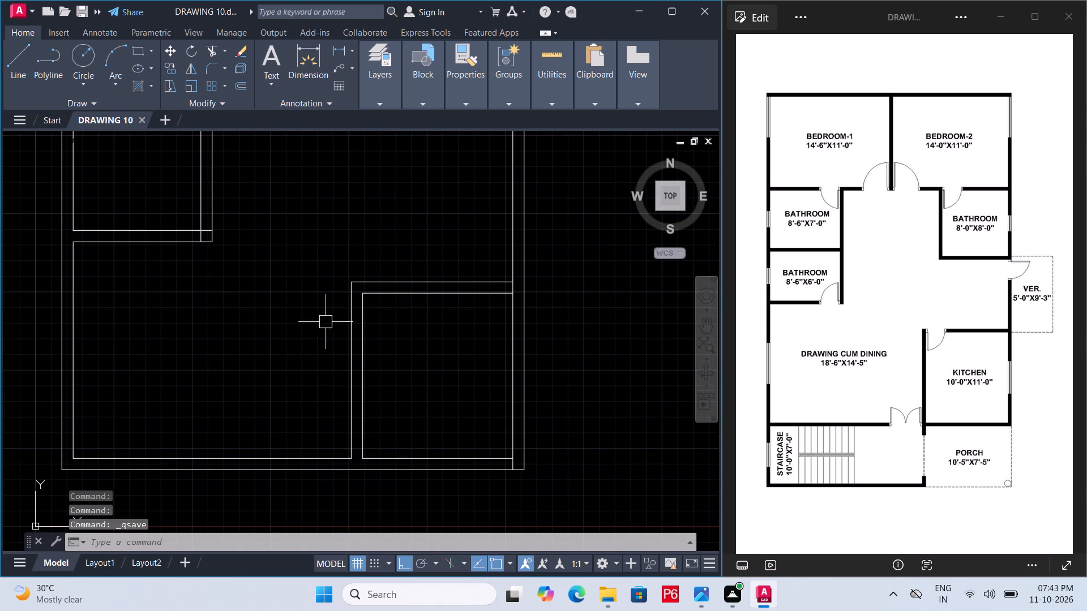
Examine the drafted bathroom, drawing cum dining and kitchen walls against the reference plan.
{"action": "middle_click_drag", "start_coordinate": [266, 393], "coordinate": [310, 317]}
{"action": "middle_click_drag", "start_coordinate": [185, 384], "coordinate": [256, 368]}
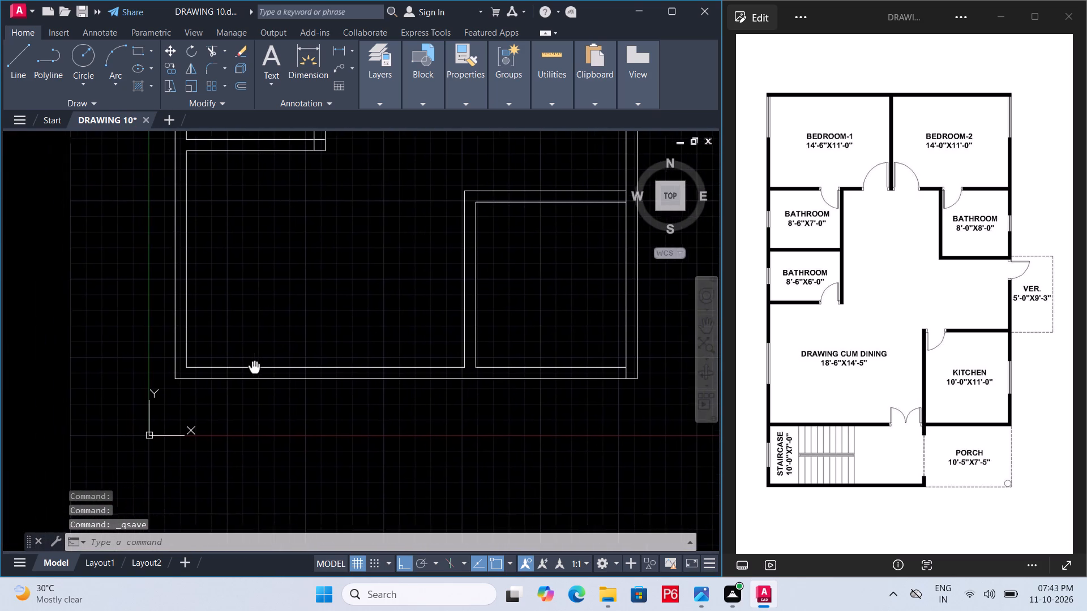
{"action": "middle_click_drag", "start_coordinate": [256, 368], "coordinate": [217, 394]}
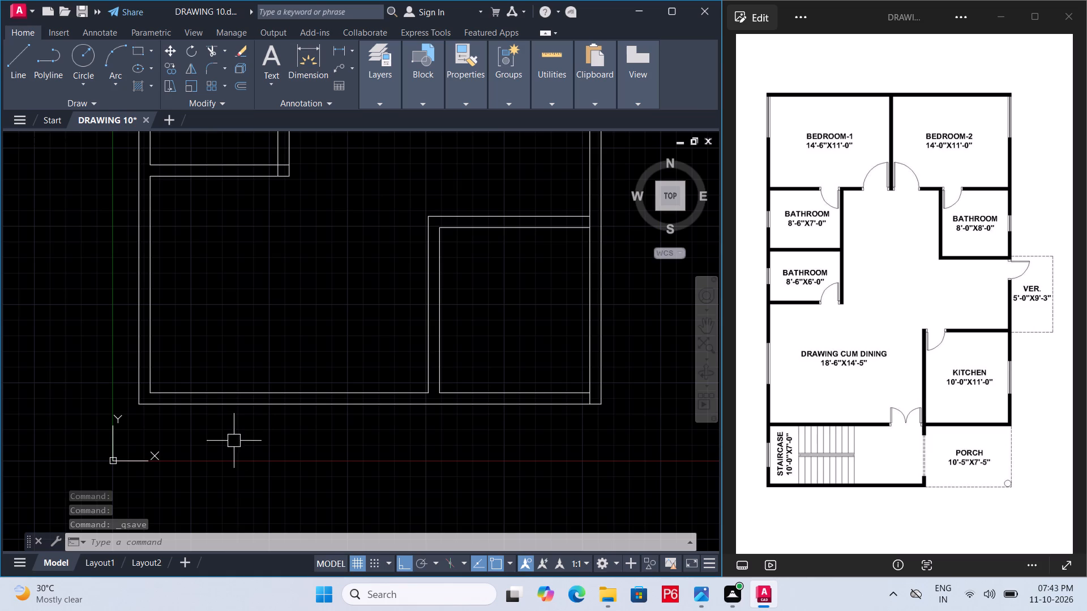
{"action": "middle_click_drag", "start_coordinate": [249, 424], "coordinate": [225, 464]}
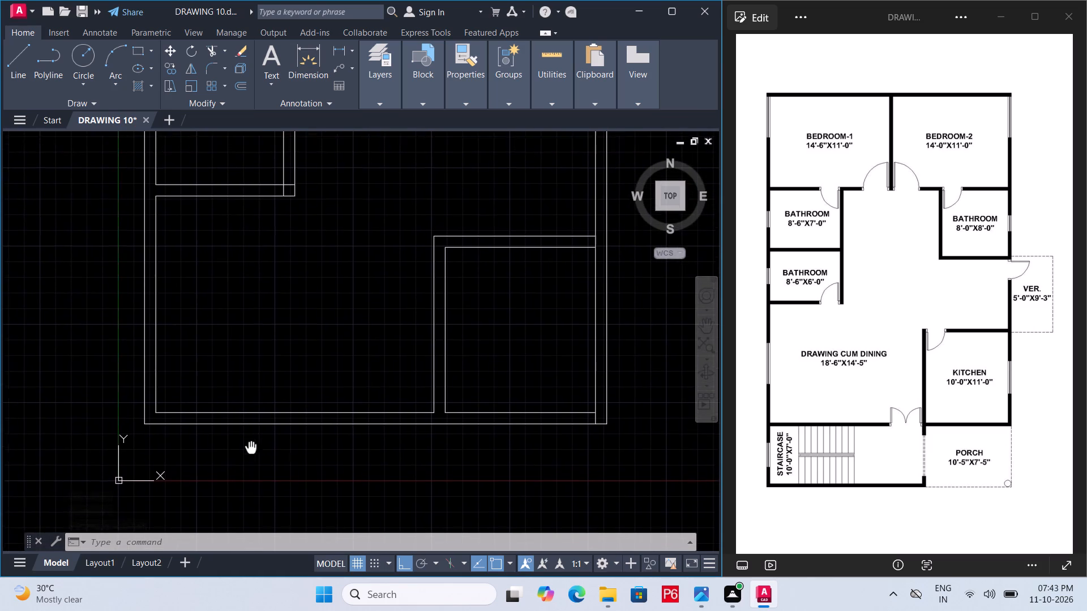
{"action": "middle_click_drag", "start_coordinate": [225, 464], "coordinate": [196, 481]}
{"action": "middle_click_drag", "start_coordinate": [318, 335], "coordinate": [263, 493]}
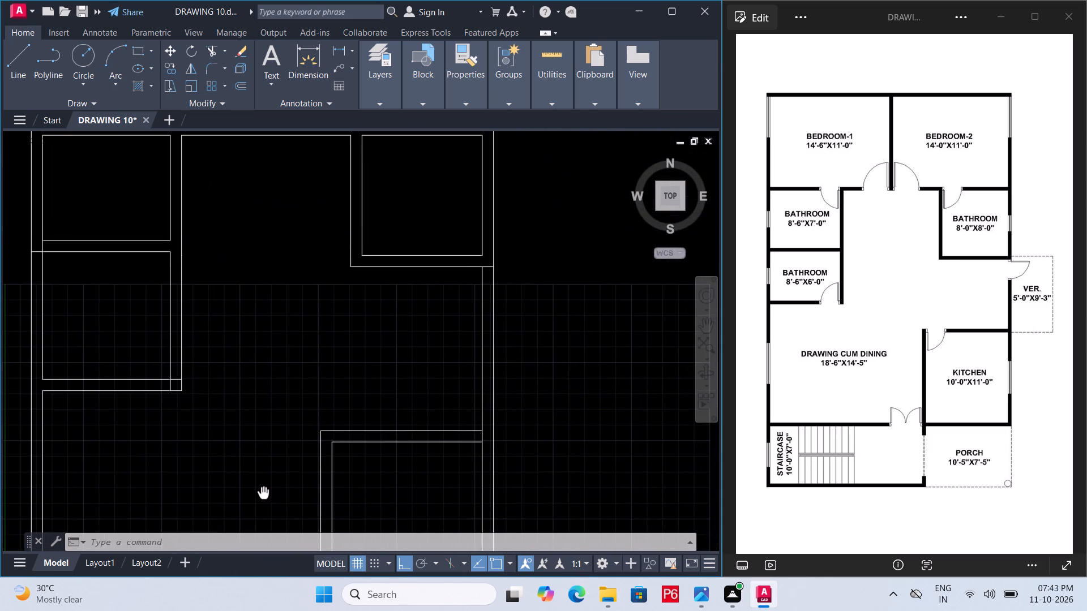
{"action": "middle_click_drag", "start_coordinate": [263, 493], "coordinate": [234, 479]}
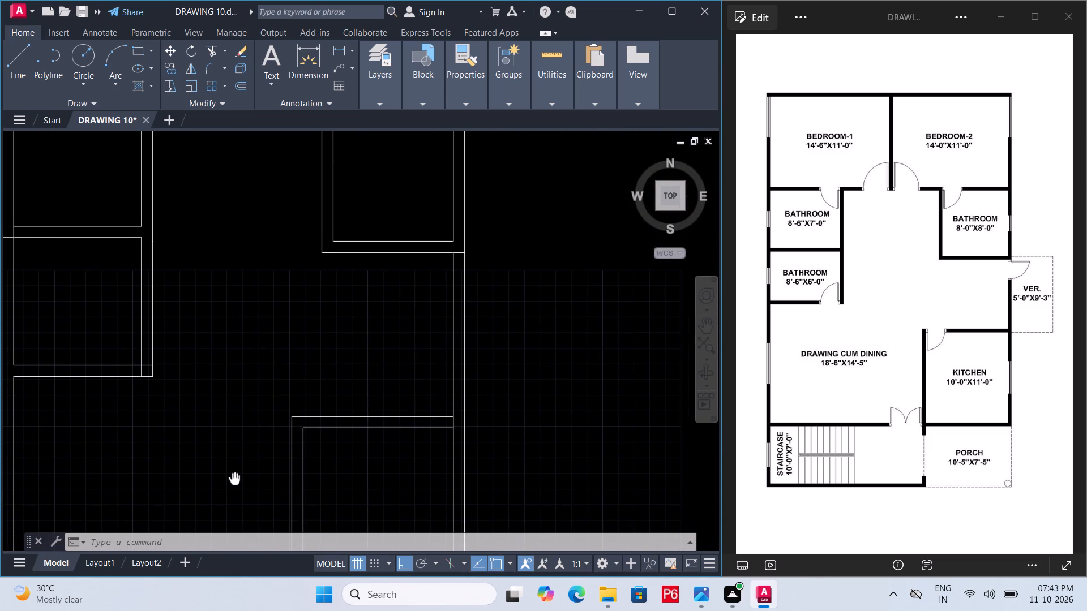
{"action": "middle_click_drag", "start_coordinate": [234, 479], "coordinate": [315, 308]}
{"action": "scroll", "coordinate": [337, 312], "scroll_direction": "down", "scroll_amount": 1}
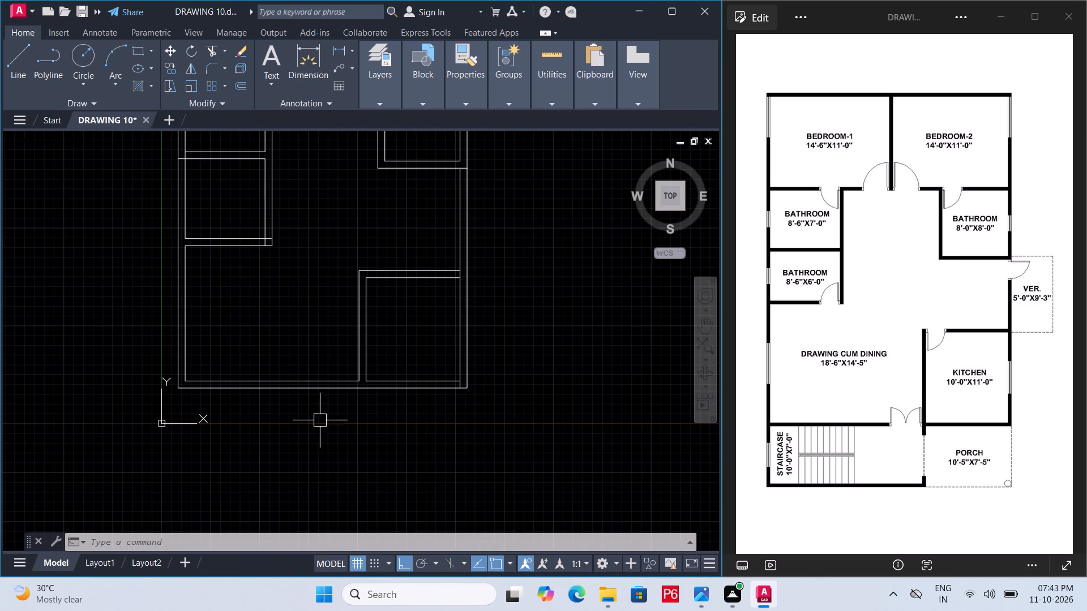
Offset the plan's outer bottom wall line 7'9" downward for the staircase and porch area.
{"action": "scroll", "coordinate": [334, 426], "scroll_direction": "up", "scroll_amount": 1}
{"action": "middle_click_drag", "start_coordinate": [336, 403], "coordinate": [341, 350]}
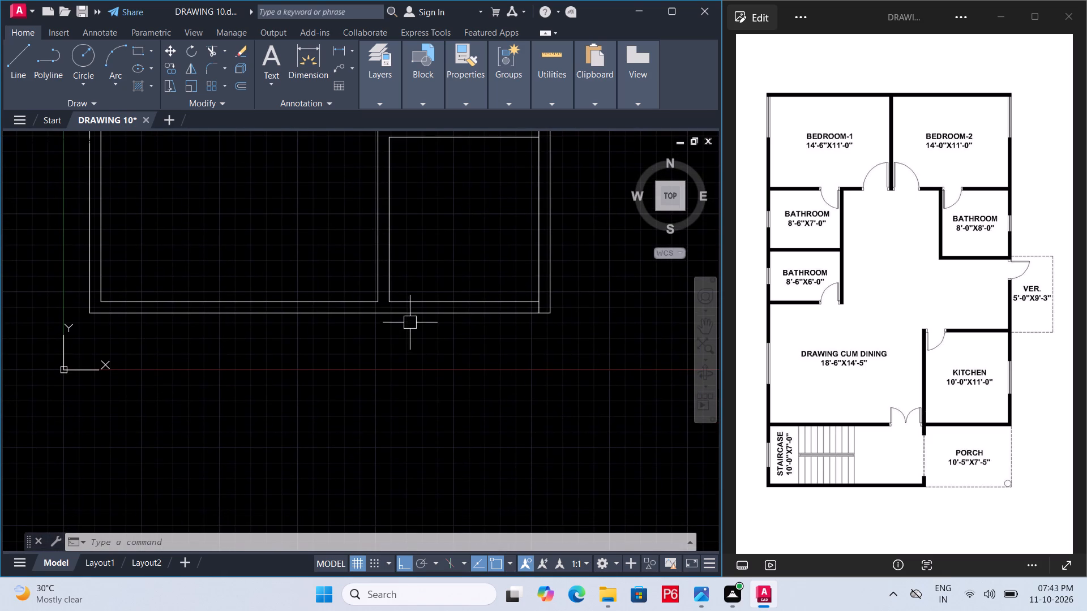
{"action": "left_click", "coordinate": [416, 315]}
{"action": "key", "text": "o"}
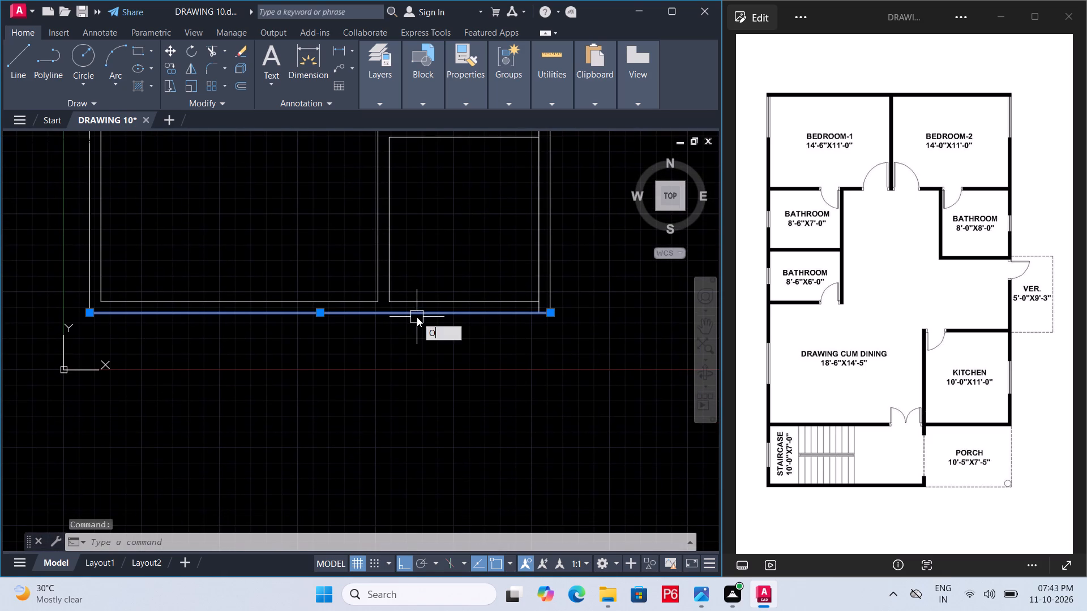
{"action": "key", "text": "Return"}
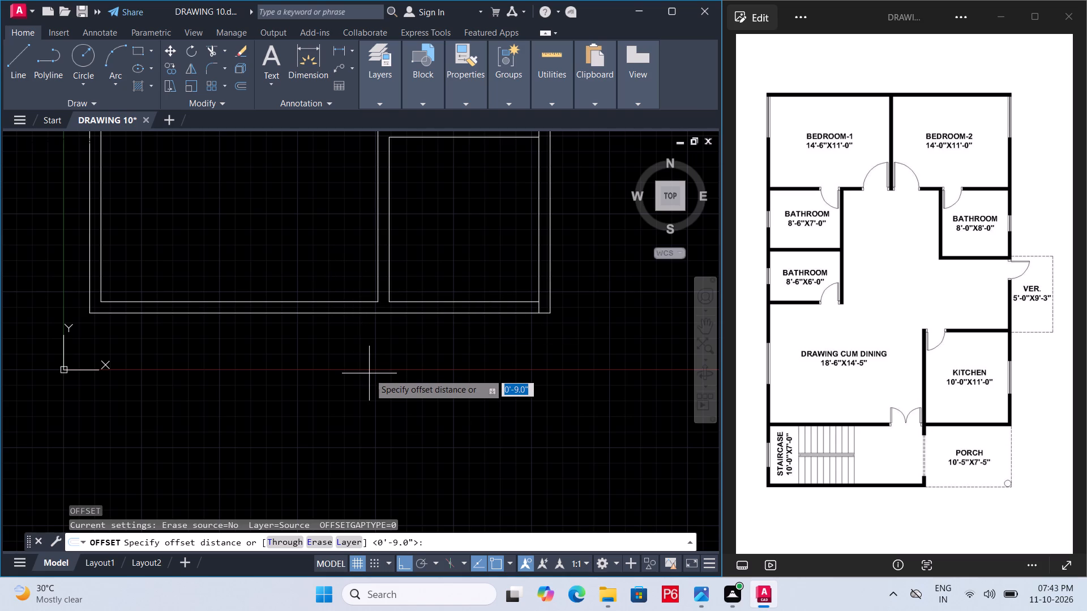
{"action": "key", "text": "7"}
{"action": "type", "text": "'9"}
{"action": "key", "text": "shift+quotedbl"}
{"action": "key", "text": "Return"}
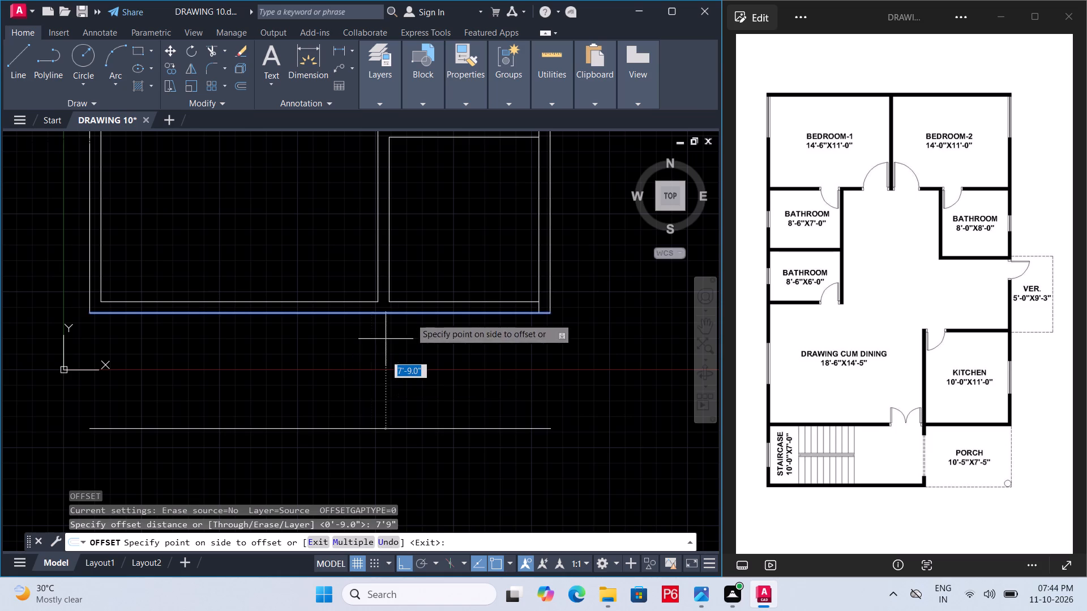
{"action": "left_click", "coordinate": [401, 369]}
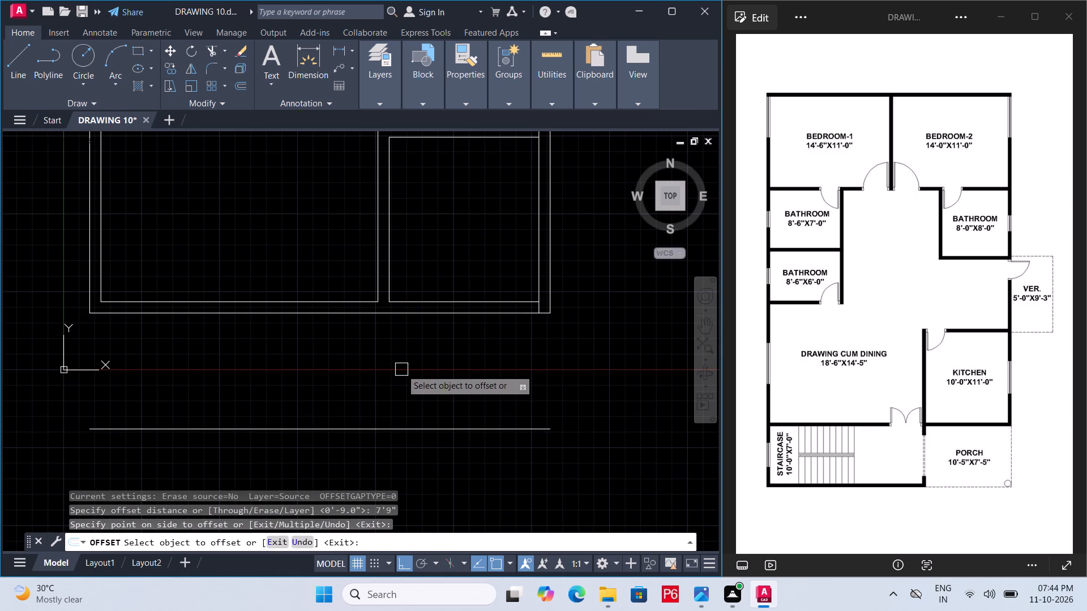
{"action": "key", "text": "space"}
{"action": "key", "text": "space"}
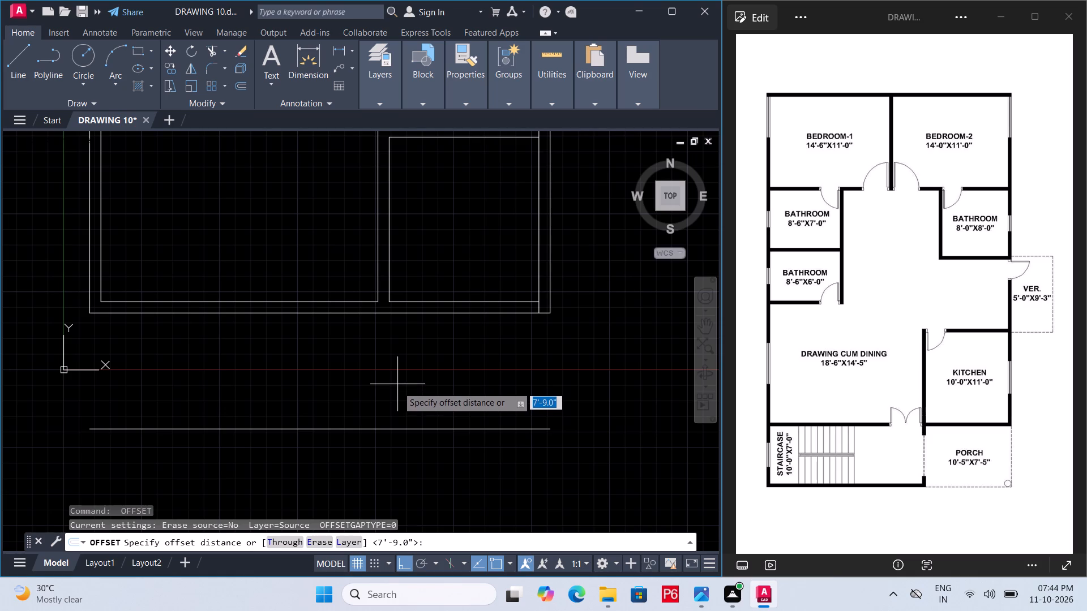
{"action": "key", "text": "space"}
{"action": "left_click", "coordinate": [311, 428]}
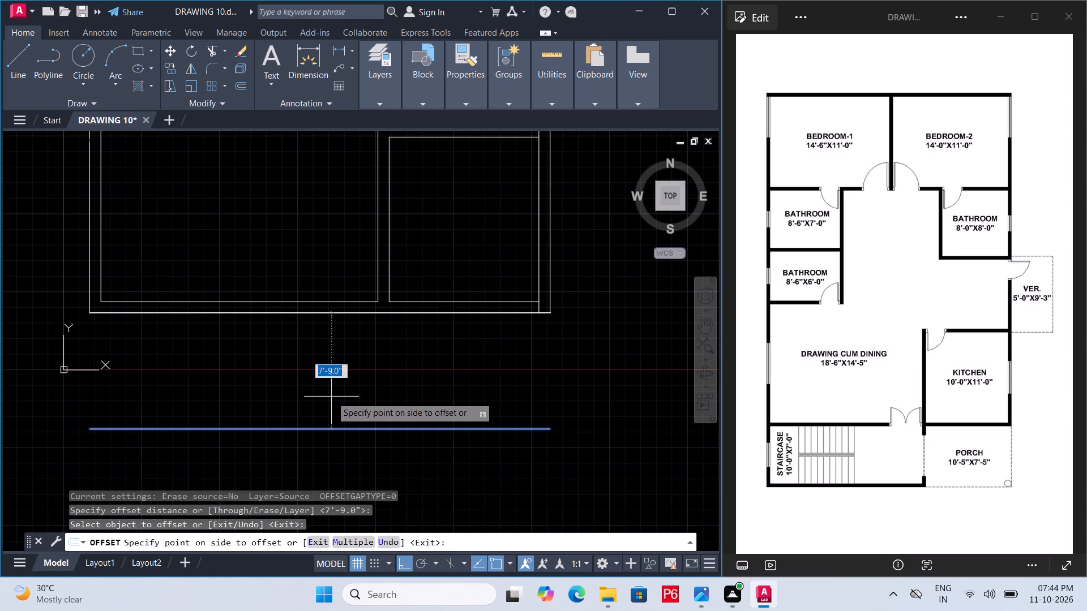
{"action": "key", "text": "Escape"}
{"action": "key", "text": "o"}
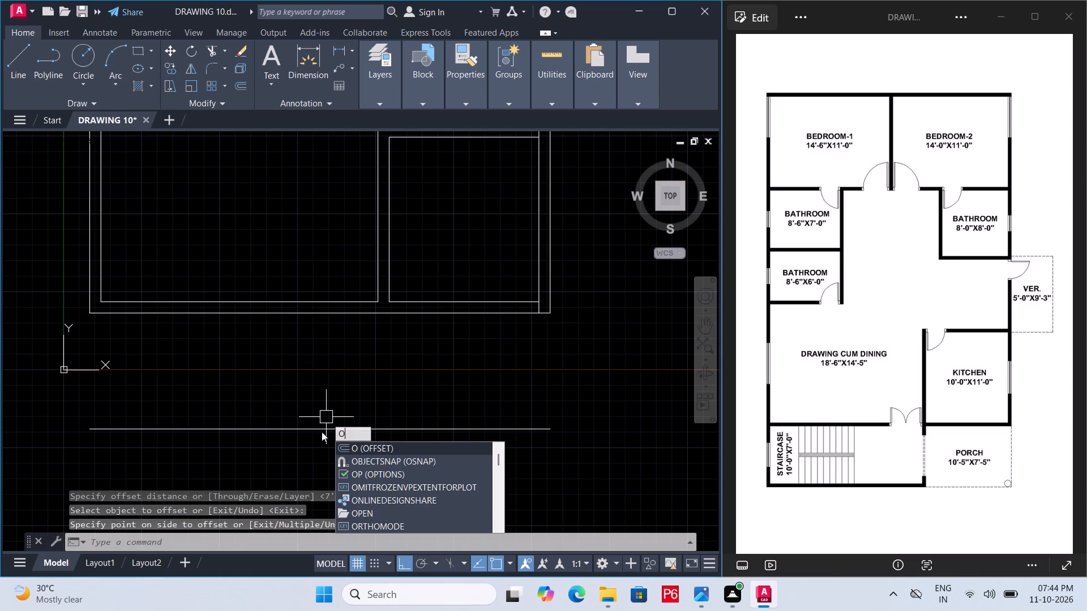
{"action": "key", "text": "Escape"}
Offset the staircase area's new bottom line 9" upward for the wall thickness, and save the drawing.
{"action": "left_click", "coordinate": [322, 432]}
{"action": "key", "text": "o"}
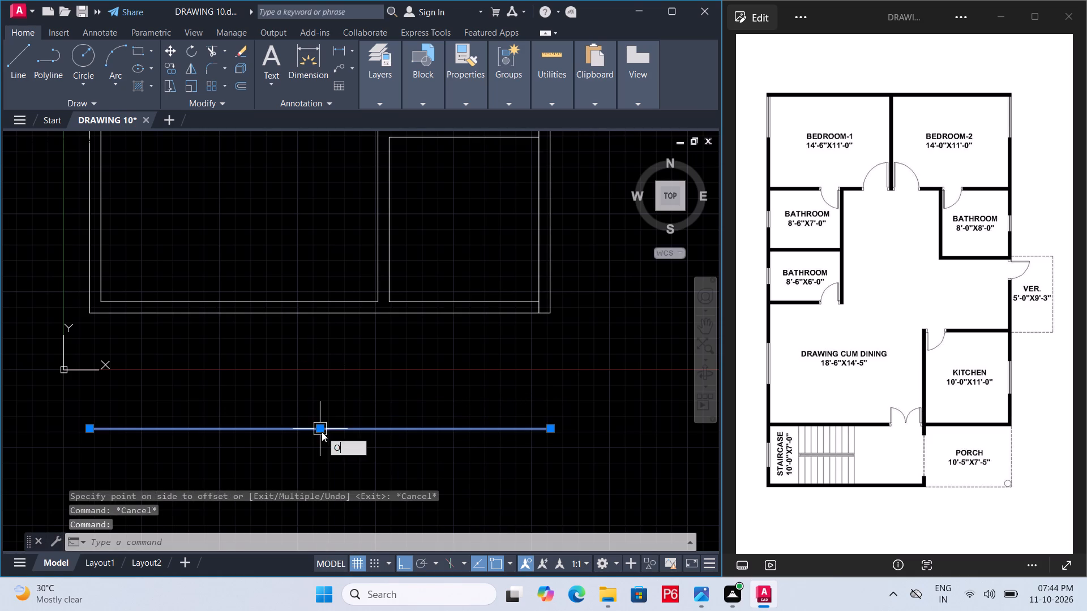
{"action": "key", "text": "Return"}
{"action": "key", "text": "9"}
{"action": "key", "text": "shift+quotedbl"}
{"action": "key", "text": "Return"}
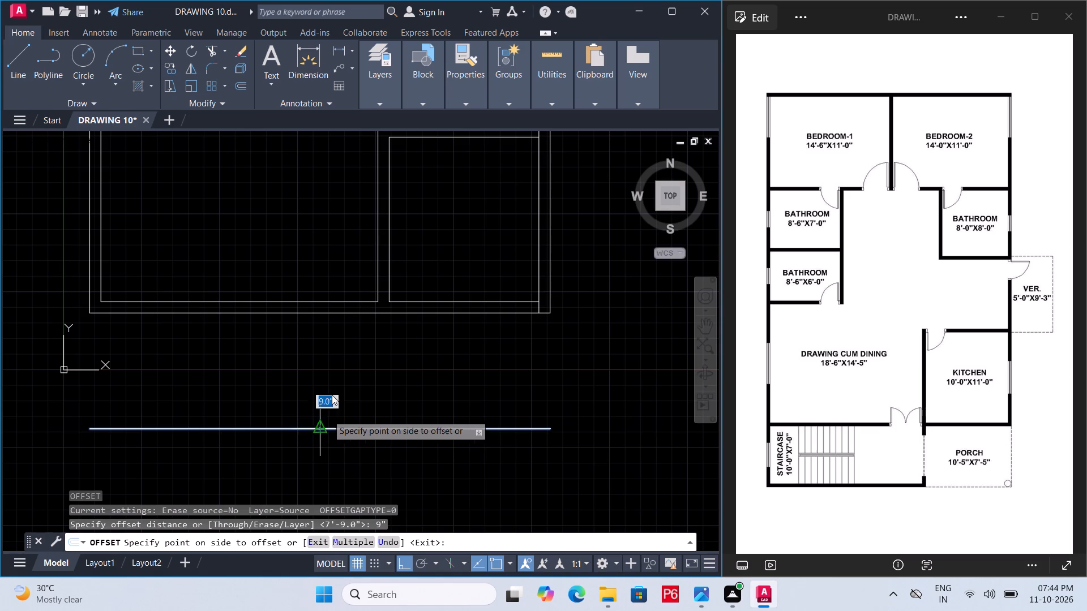
{"action": "double_click", "coordinate": [332, 395]}
{"action": "key", "text": "ctrl+s"}
{"action": "key", "text": "ctrl+s"}
{"action": "key", "text": "ctrl+s"}
Extend the outer and inner lines of the plan's left wall down to the staircase area's bottom wall lines, and save.
{"action": "middle_click_drag", "start_coordinate": [326, 402], "coordinate": [347, 406]}
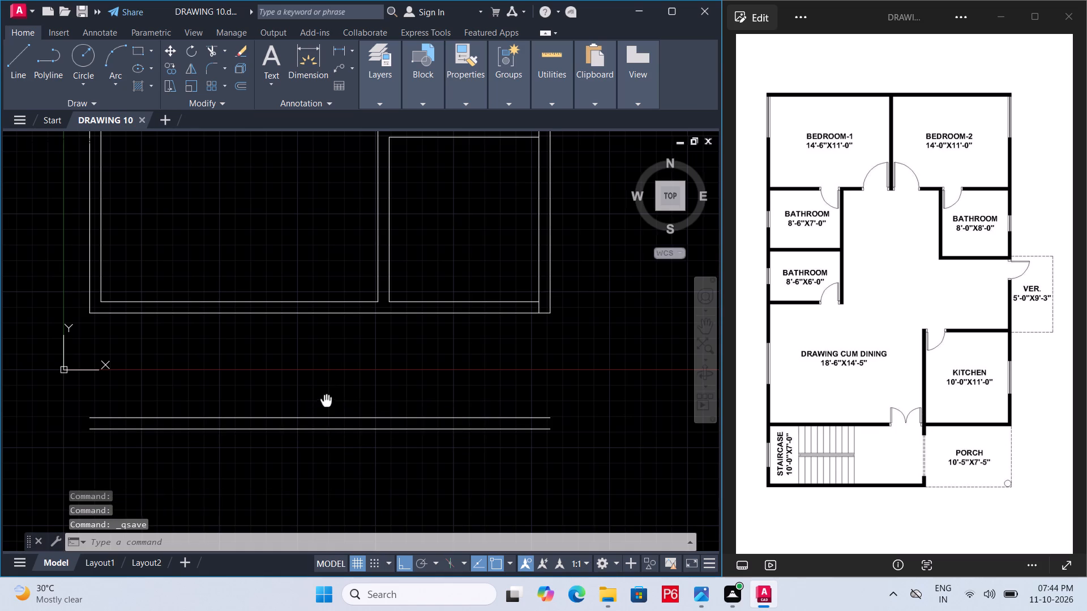
{"action": "middle_click_drag", "start_coordinate": [347, 406], "coordinate": [451, 416]}
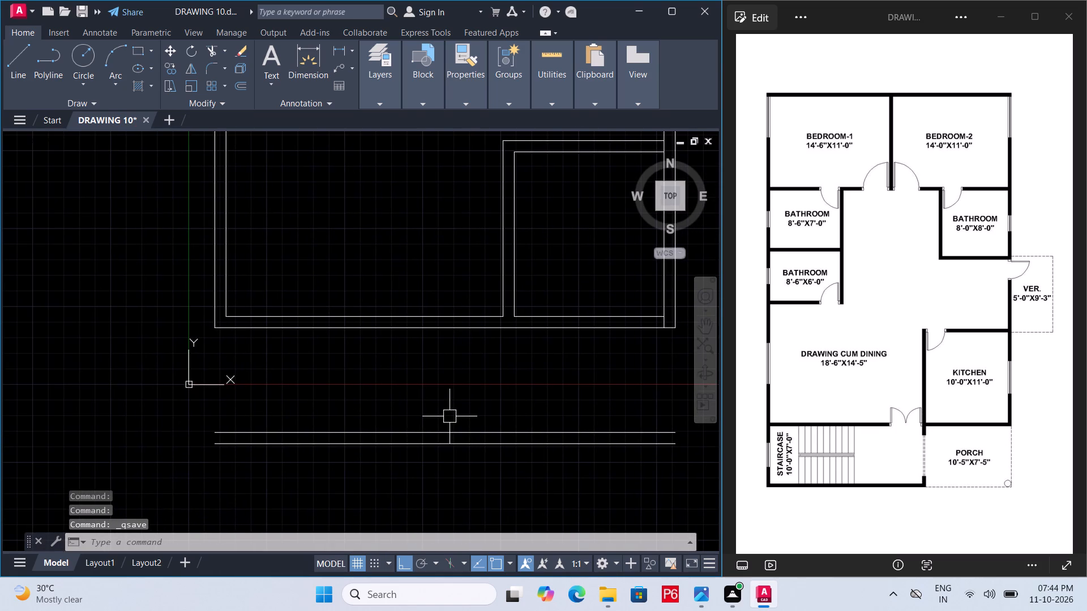
{"action": "type", "text": "EX"}
{"action": "key", "text": "space"}
{"action": "key", "text": "space"}
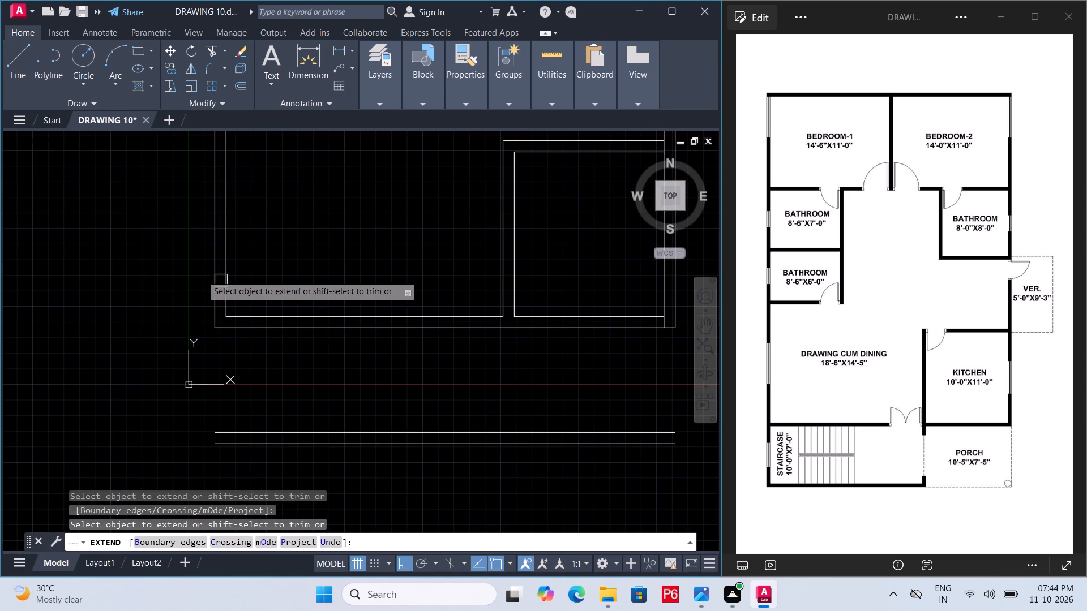
{"action": "left_click", "coordinate": [212, 270]}
{"action": "left_click", "coordinate": [213, 283]}
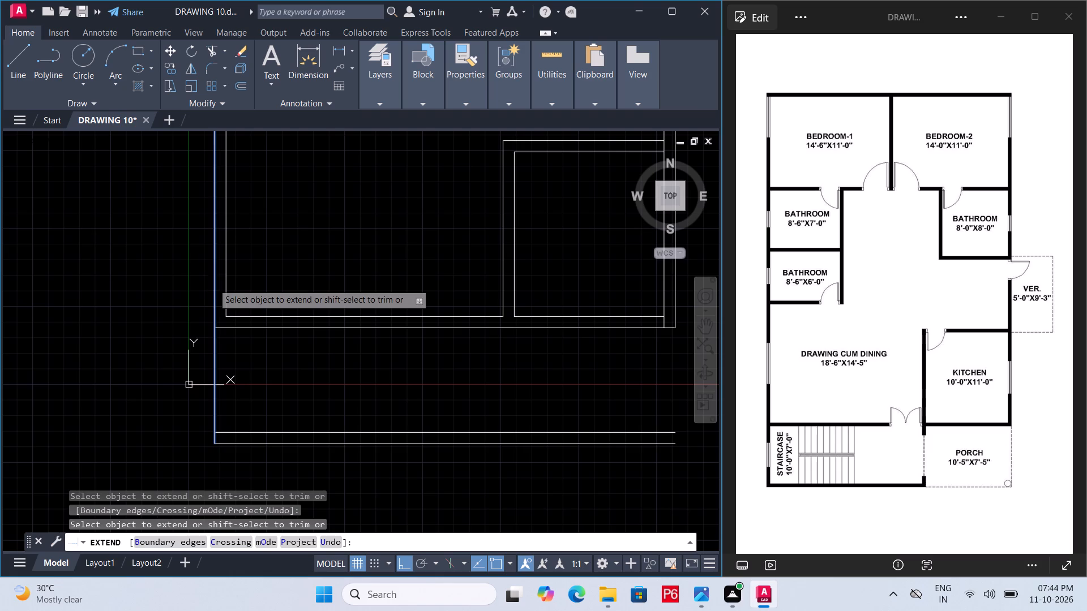
{"action": "left_click", "coordinate": [225, 281]}
{"action": "left_click", "coordinate": [229, 279]}
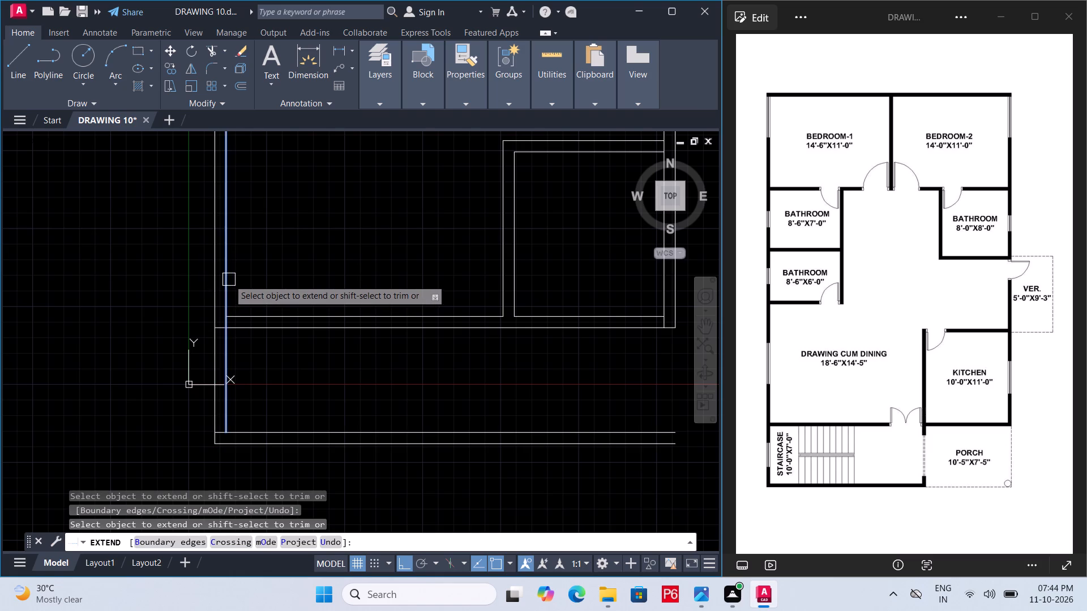
{"action": "scroll", "coordinate": [232, 333], "scroll_direction": "up", "scroll_amount": 1}
{"action": "key", "text": "Escape"}
{"action": "key", "text": "ctrl+s"}
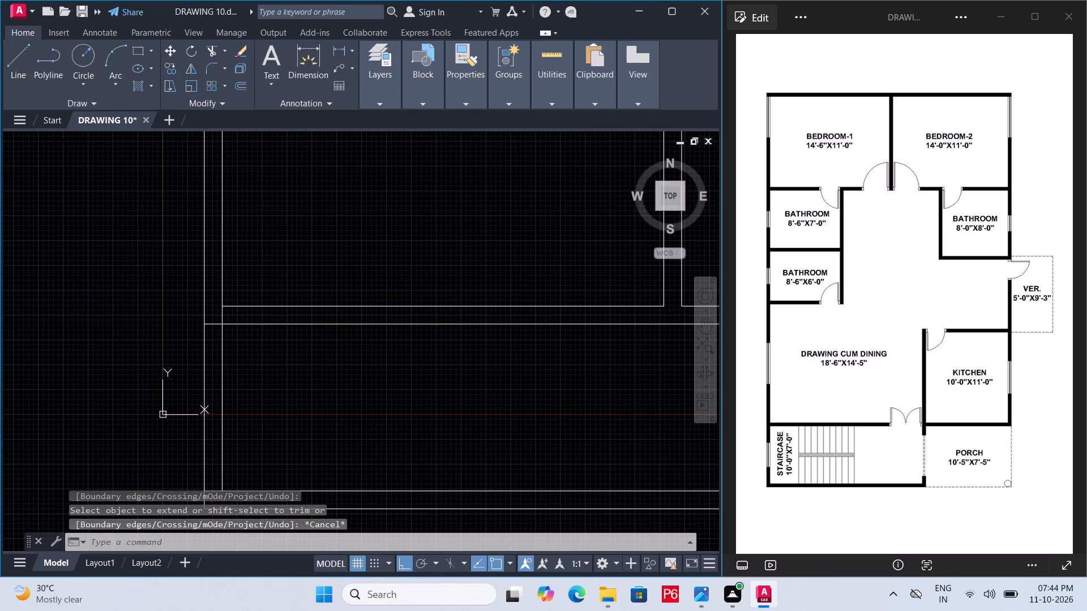
{"action": "key", "text": "ctrl+s"}
Trim the overlapping line pieces where the left wall meets the staircase area's top and bottom walls, and save the drawing.
{"action": "type", "text": "TR"}
{"action": "key", "text": "space"}
{"action": "key", "text": "space"}
{"action": "scroll", "coordinate": [221, 319], "scroll_direction": "up", "scroll_amount": 1}
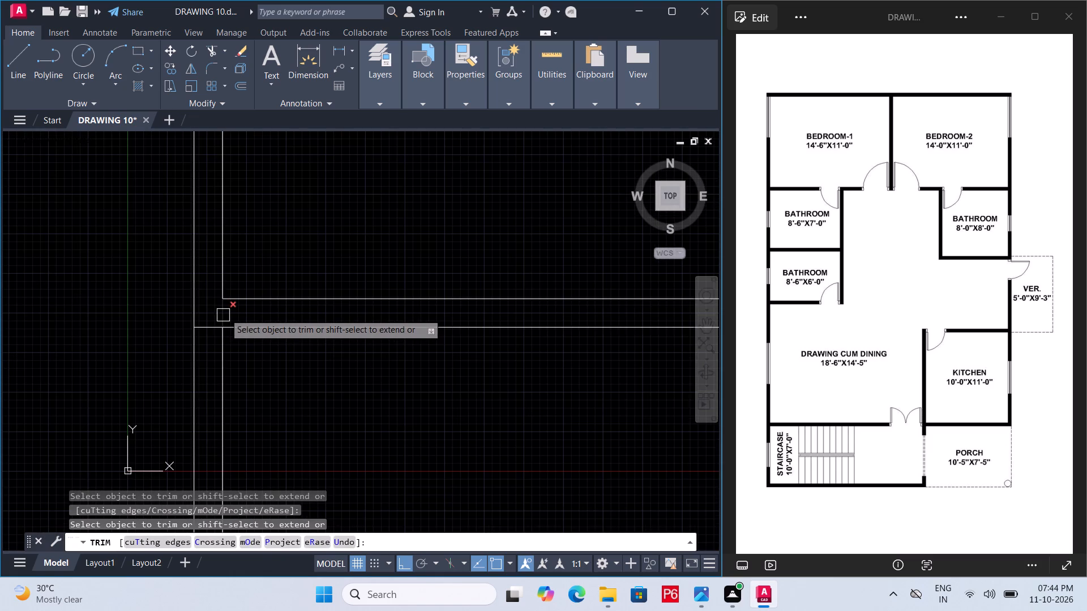
{"action": "left_click", "coordinate": [225, 313]}
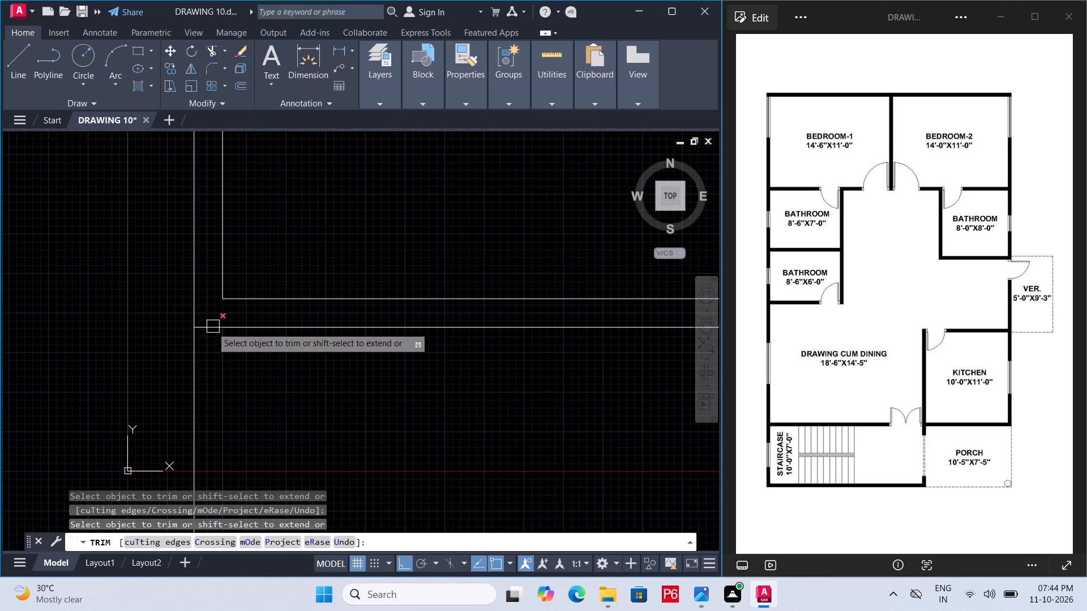
{"action": "left_click", "coordinate": [212, 327]}
{"action": "scroll", "coordinate": [197, 278], "scroll_direction": "down", "scroll_amount": 3}
{"action": "scroll", "coordinate": [189, 357], "scroll_direction": "up", "scroll_amount": 3}
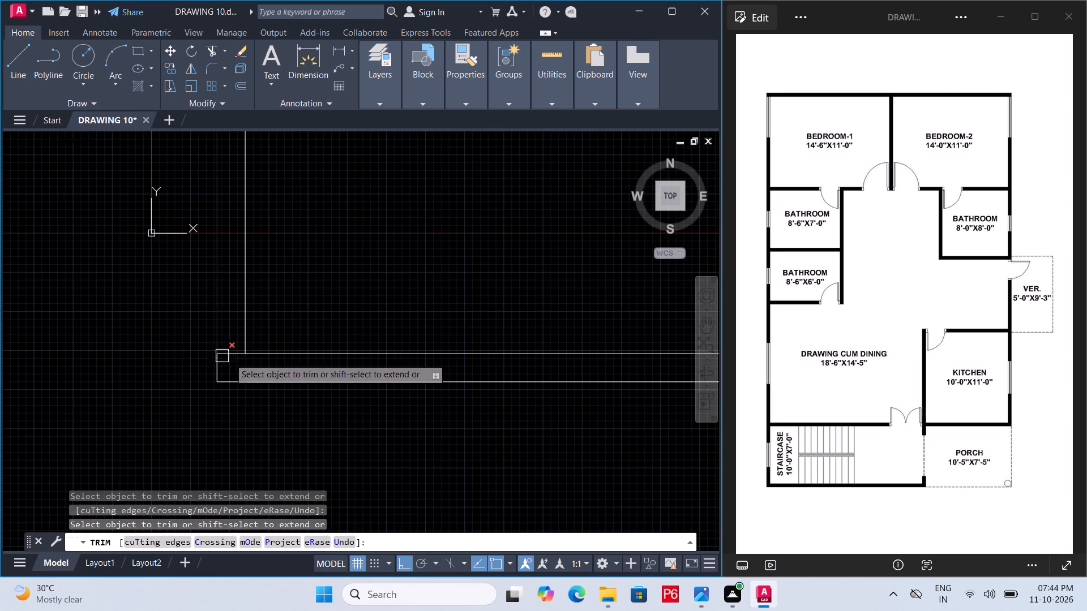
{"action": "left_click", "coordinate": [234, 357]}
{"action": "middle_click_drag", "start_coordinate": [250, 369], "coordinate": [160, 395]}
{"action": "scroll", "coordinate": [250, 369], "scroll_direction": "down", "scroll_amount": 1}
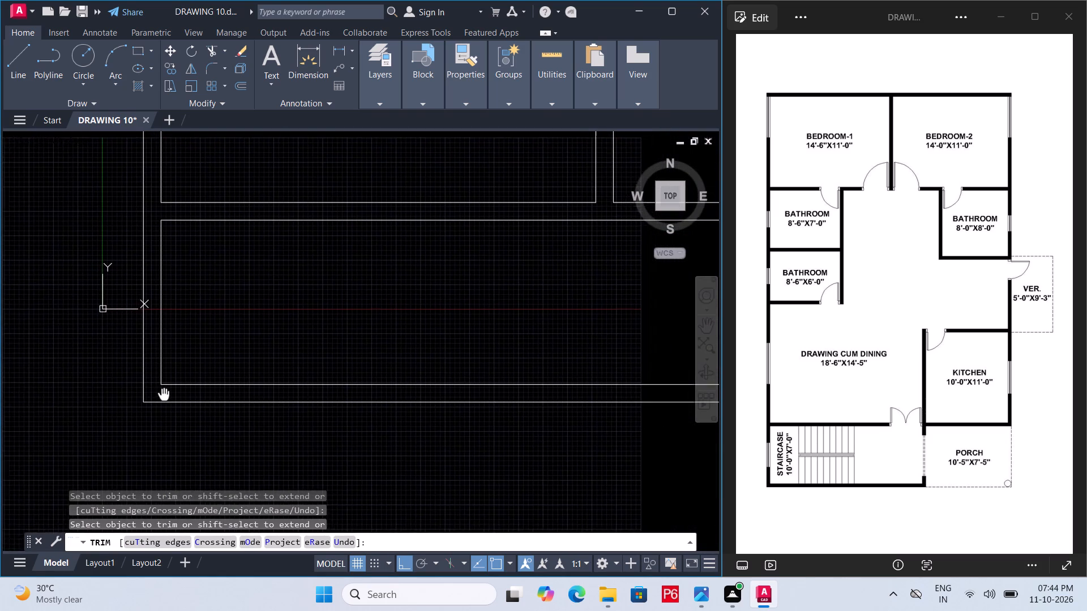
{"action": "middle_click_drag", "start_coordinate": [160, 395], "coordinate": [129, 403]}
{"action": "middle_click_drag", "start_coordinate": [326, 394], "coordinate": [241, 381]}
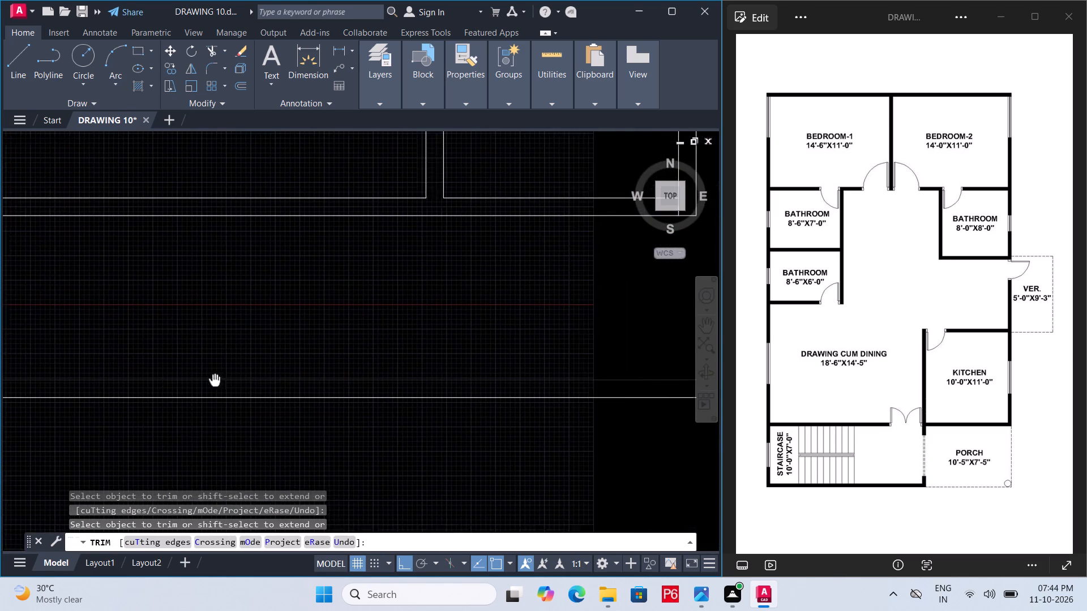
{"action": "middle_click_drag", "start_coordinate": [241, 381], "coordinate": [321, 384]}
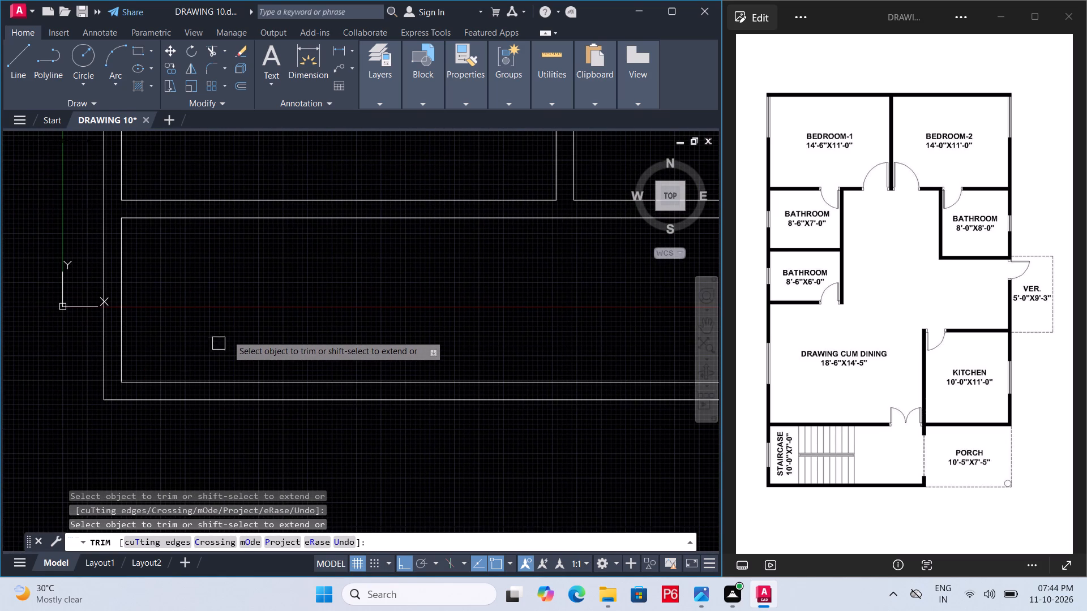
{"action": "key", "text": "ctrl+s"}
{"action": "key", "text": "ctrl+s"}
{"action": "key", "text": "ctrl+s"}
{"action": "key", "text": "ctrl+s"}
{"action": "key", "text": "ctrl+s"}
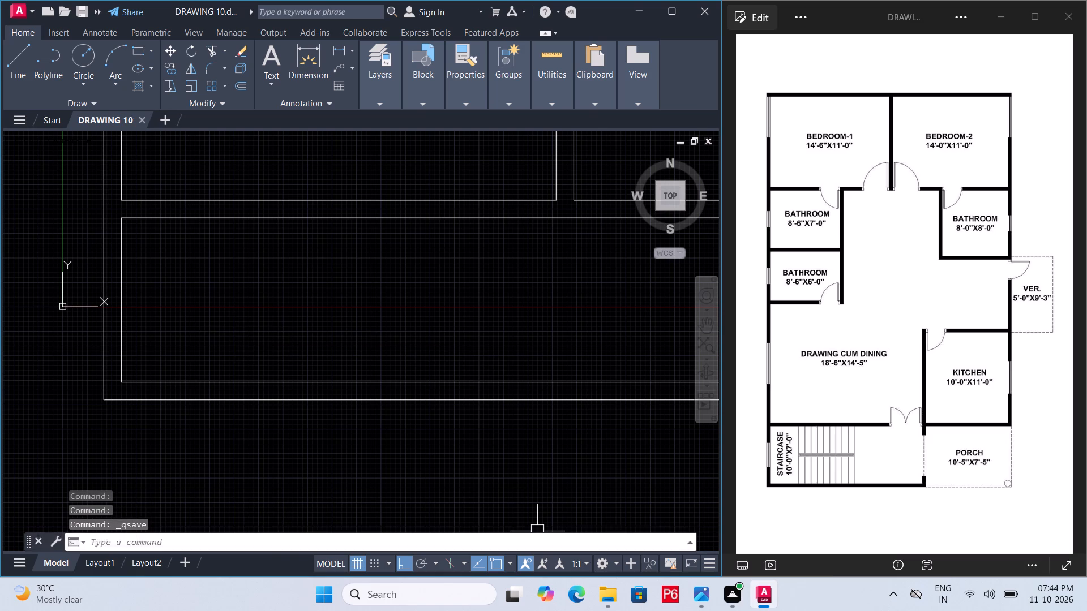
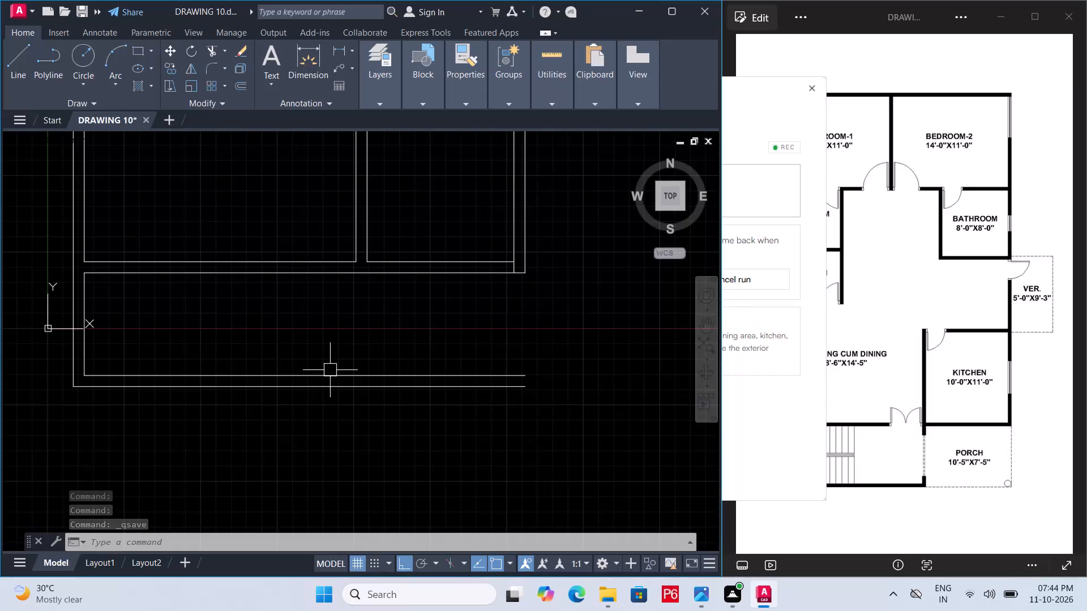
Bring the DRAWING 10 reference plan fully into view in the image viewer, and return to the drawing.
{"action": "left_click", "coordinate": [1026, 252]}
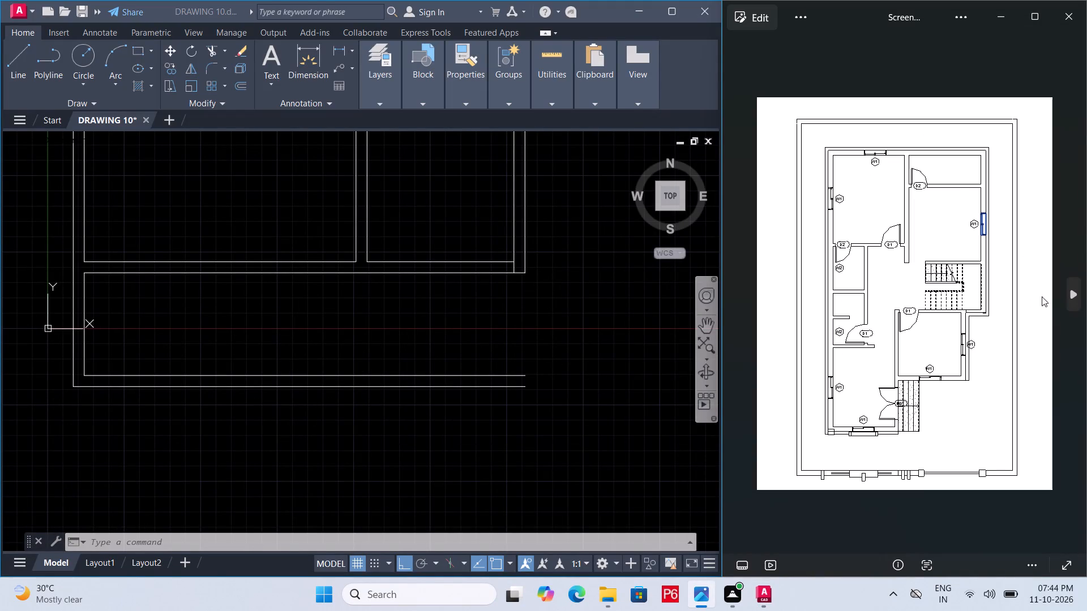
{"action": "left_click", "coordinate": [737, 301]}
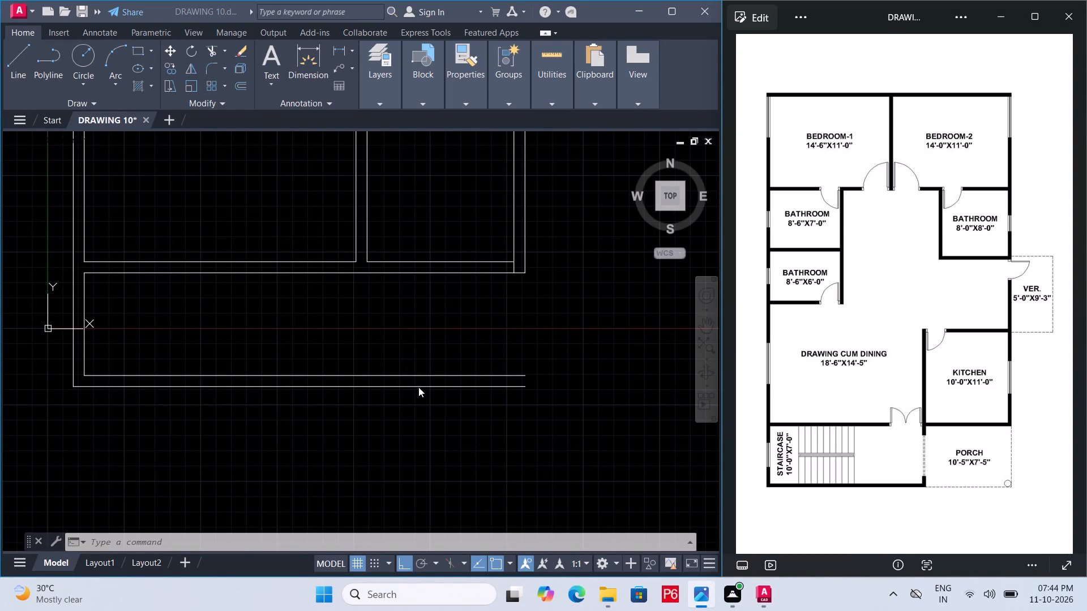
{"action": "left_click", "coordinate": [386, 396]}
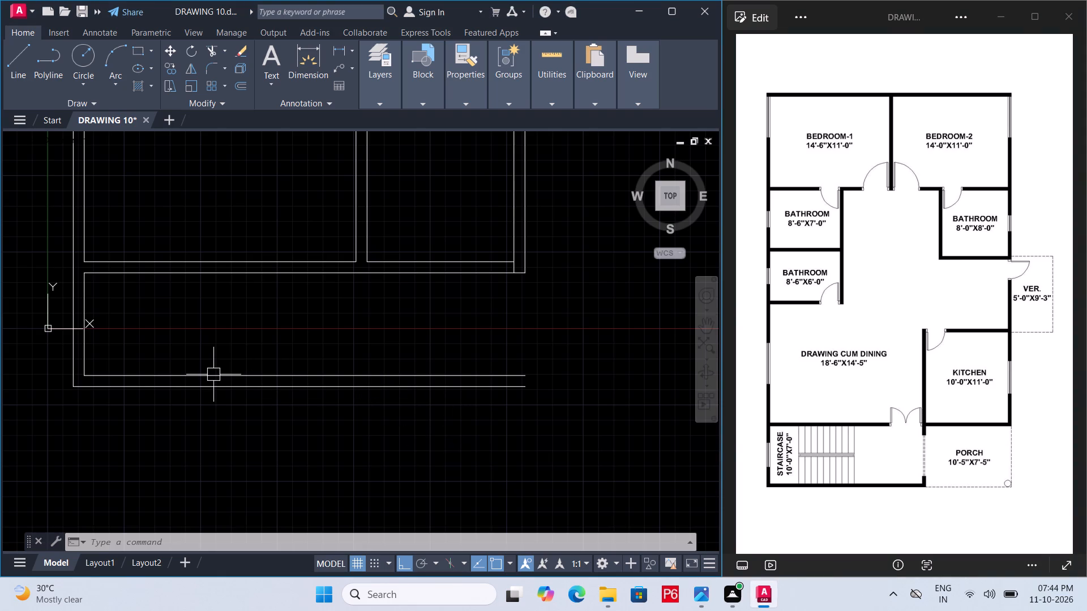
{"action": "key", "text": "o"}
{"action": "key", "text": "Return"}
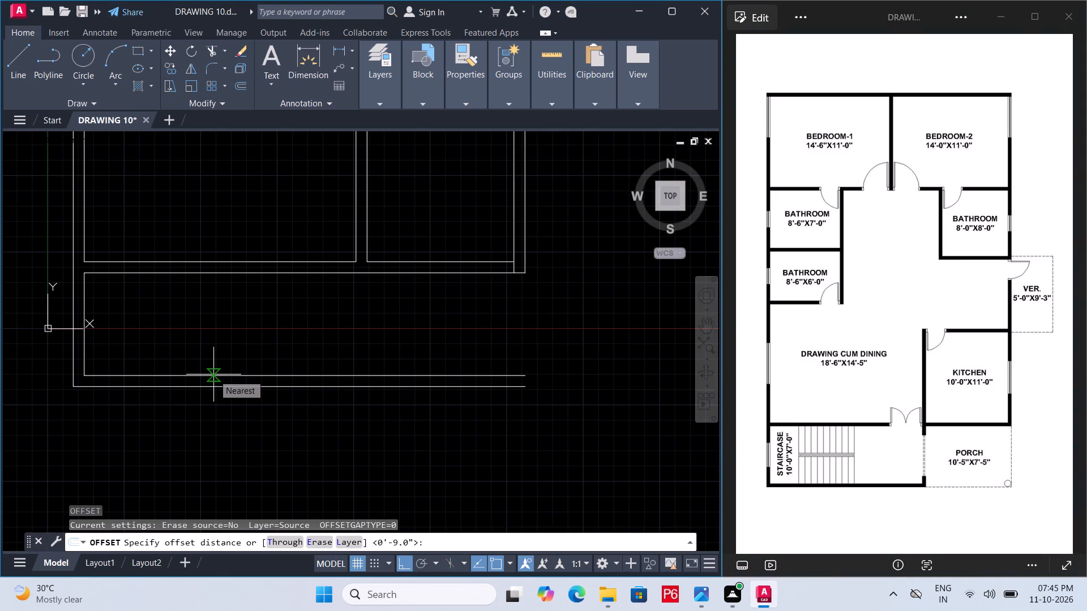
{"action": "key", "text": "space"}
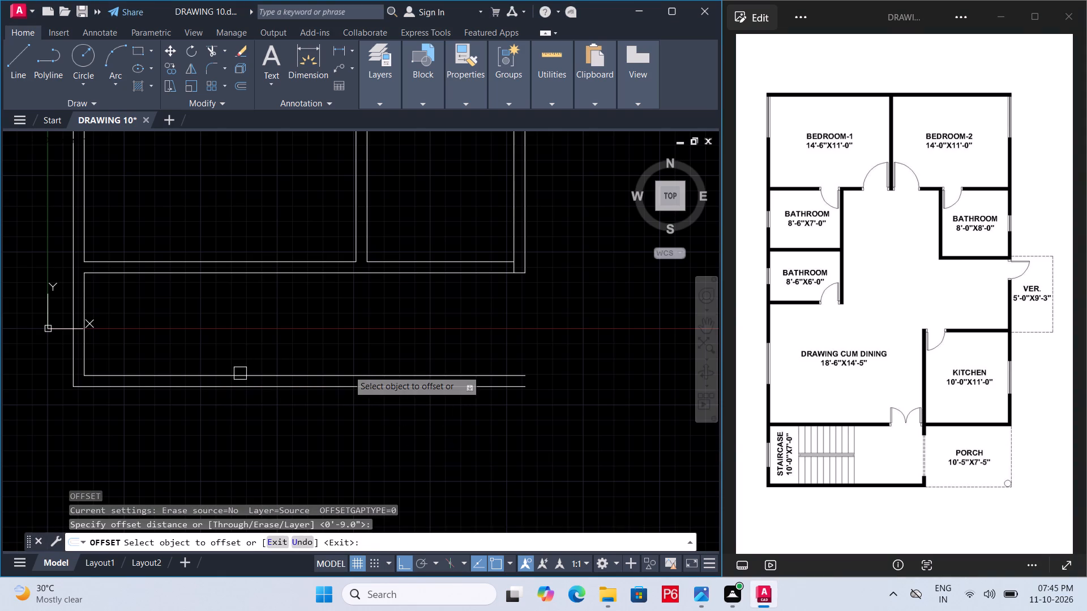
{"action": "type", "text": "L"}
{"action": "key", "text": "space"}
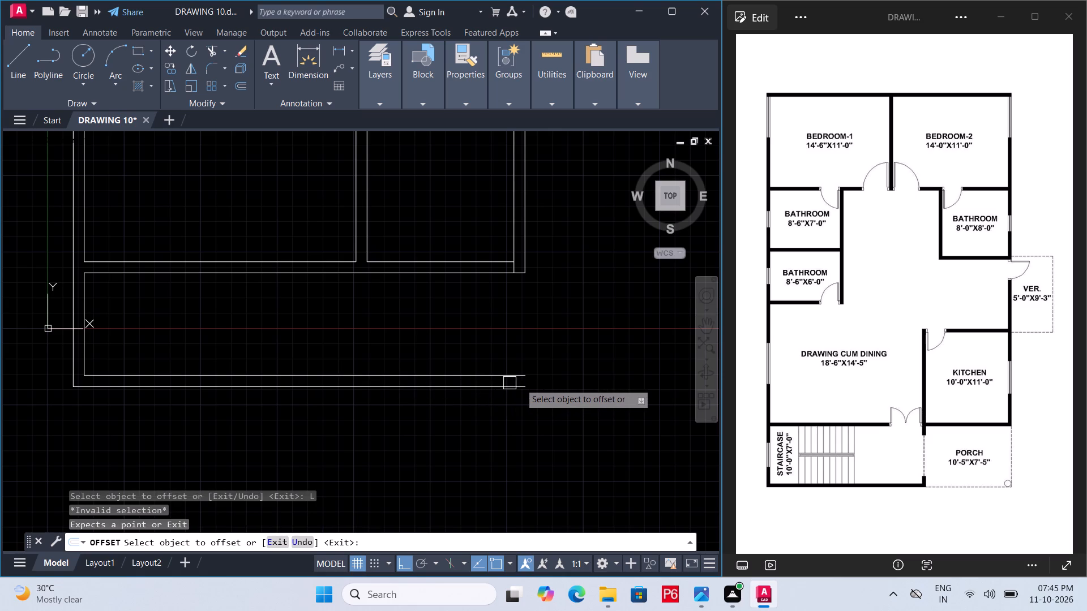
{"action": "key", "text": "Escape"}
Draw a vertical line closing the porch's right side, from the outer bottom wall line's end up to the kitchen's outer bottom line.
{"action": "type", "text": "L"}
{"action": "key", "text": "space"}
{"action": "left_click", "coordinate": [527, 388]}
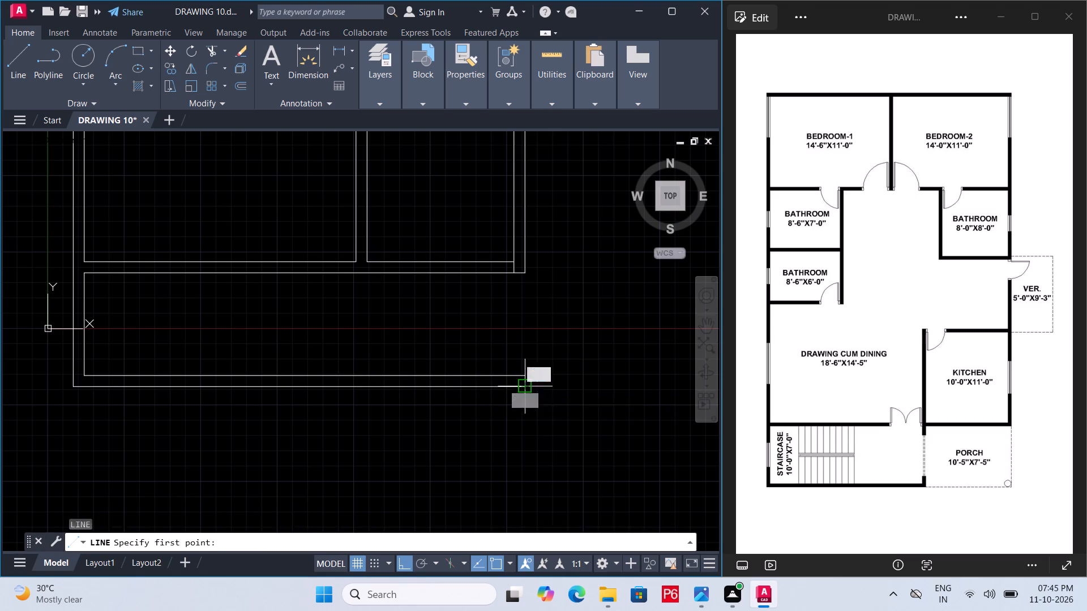
{"action": "left_click", "coordinate": [521, 273]}
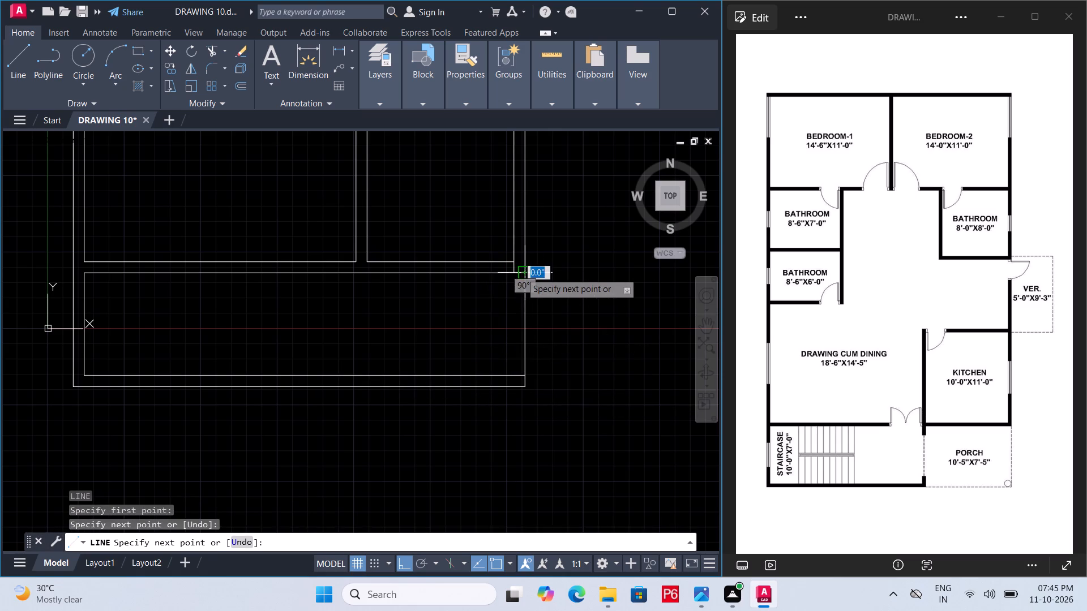
{"action": "key", "text": "space"}
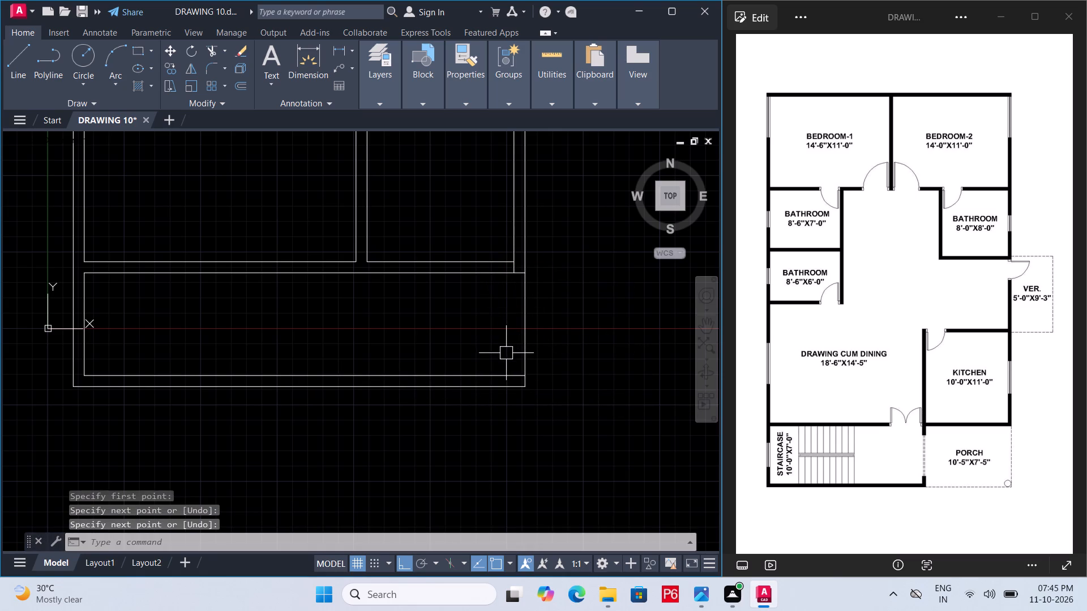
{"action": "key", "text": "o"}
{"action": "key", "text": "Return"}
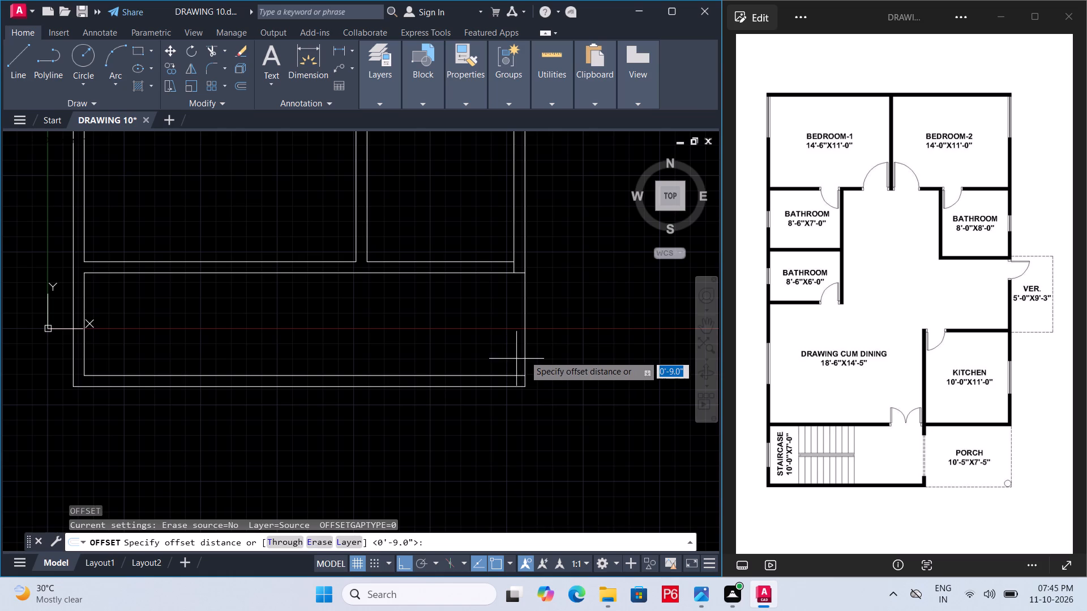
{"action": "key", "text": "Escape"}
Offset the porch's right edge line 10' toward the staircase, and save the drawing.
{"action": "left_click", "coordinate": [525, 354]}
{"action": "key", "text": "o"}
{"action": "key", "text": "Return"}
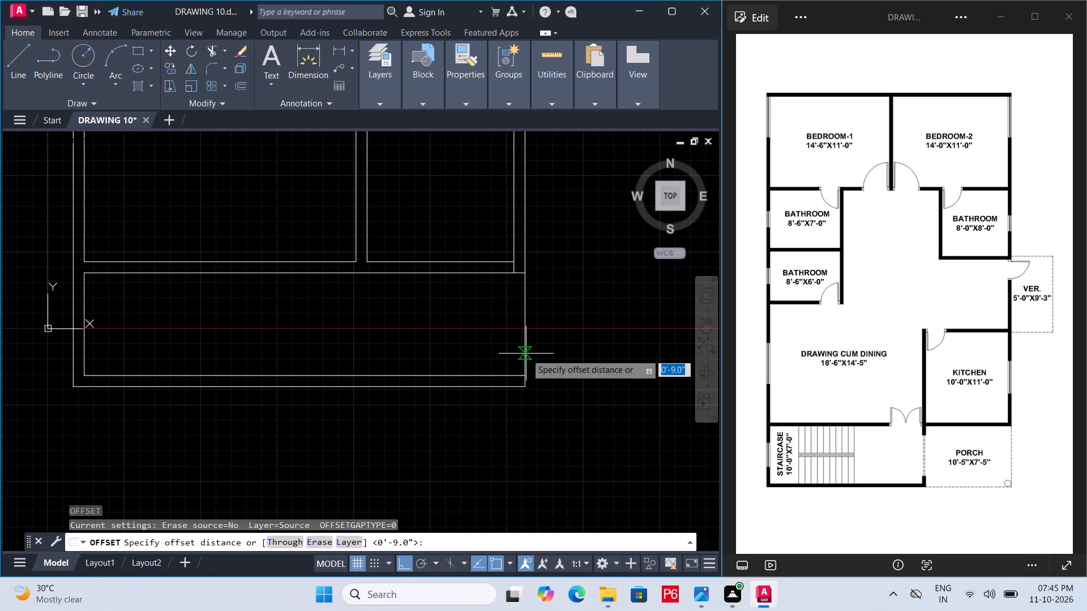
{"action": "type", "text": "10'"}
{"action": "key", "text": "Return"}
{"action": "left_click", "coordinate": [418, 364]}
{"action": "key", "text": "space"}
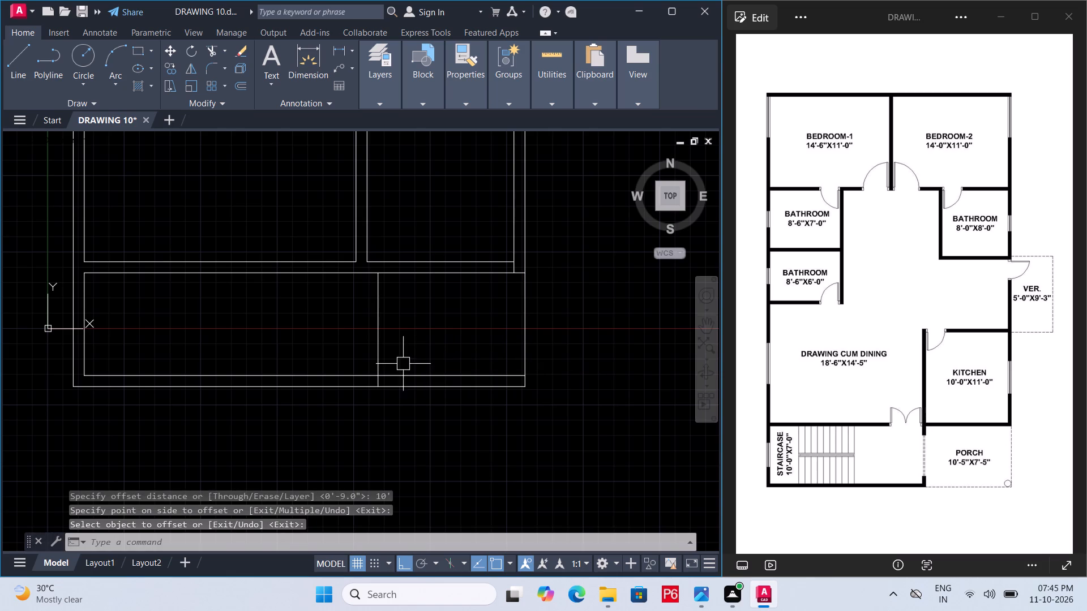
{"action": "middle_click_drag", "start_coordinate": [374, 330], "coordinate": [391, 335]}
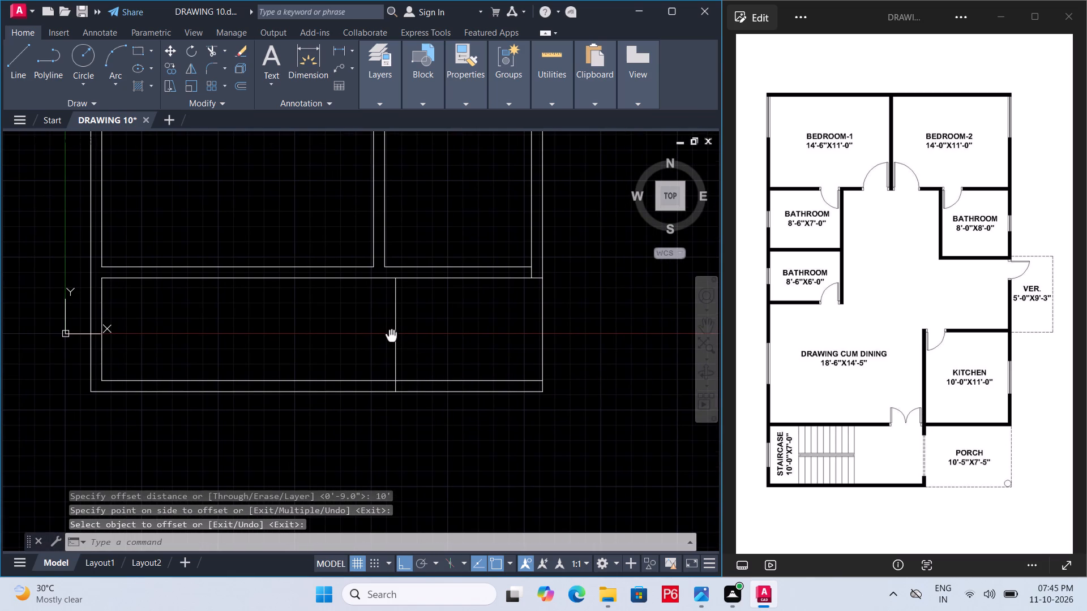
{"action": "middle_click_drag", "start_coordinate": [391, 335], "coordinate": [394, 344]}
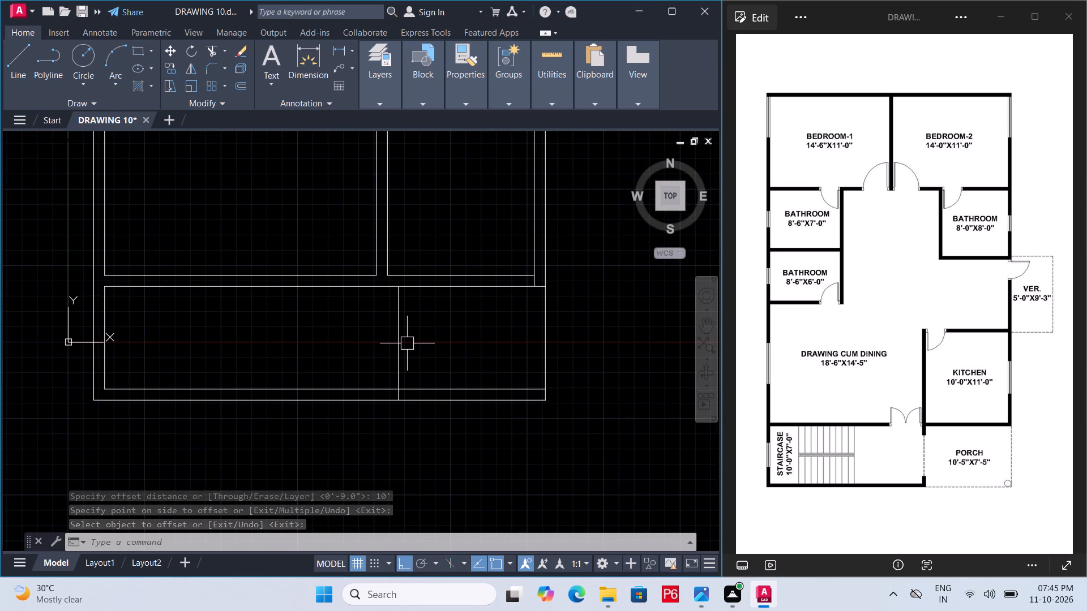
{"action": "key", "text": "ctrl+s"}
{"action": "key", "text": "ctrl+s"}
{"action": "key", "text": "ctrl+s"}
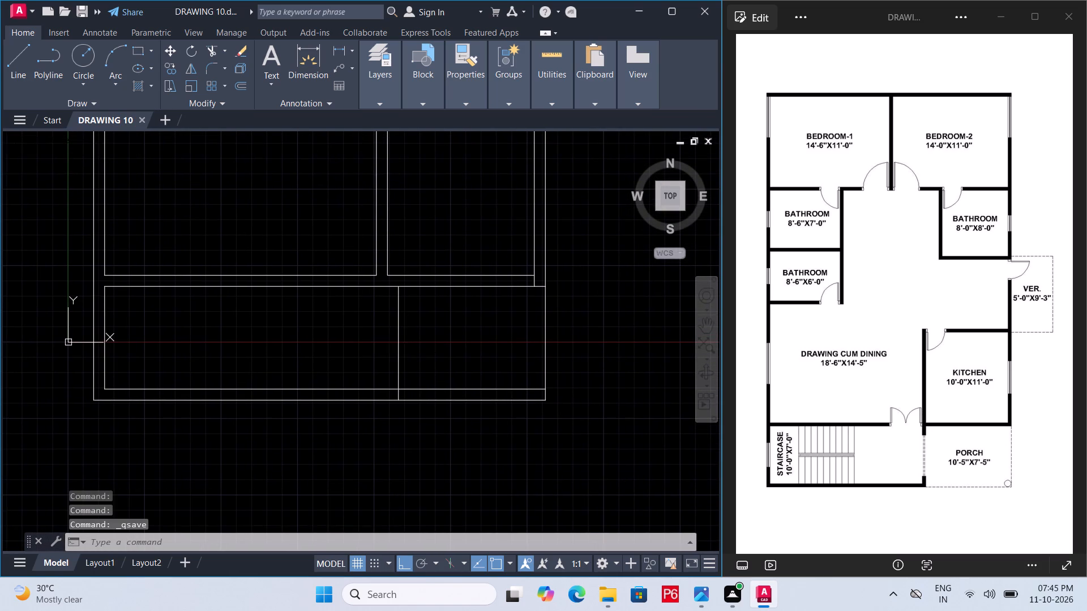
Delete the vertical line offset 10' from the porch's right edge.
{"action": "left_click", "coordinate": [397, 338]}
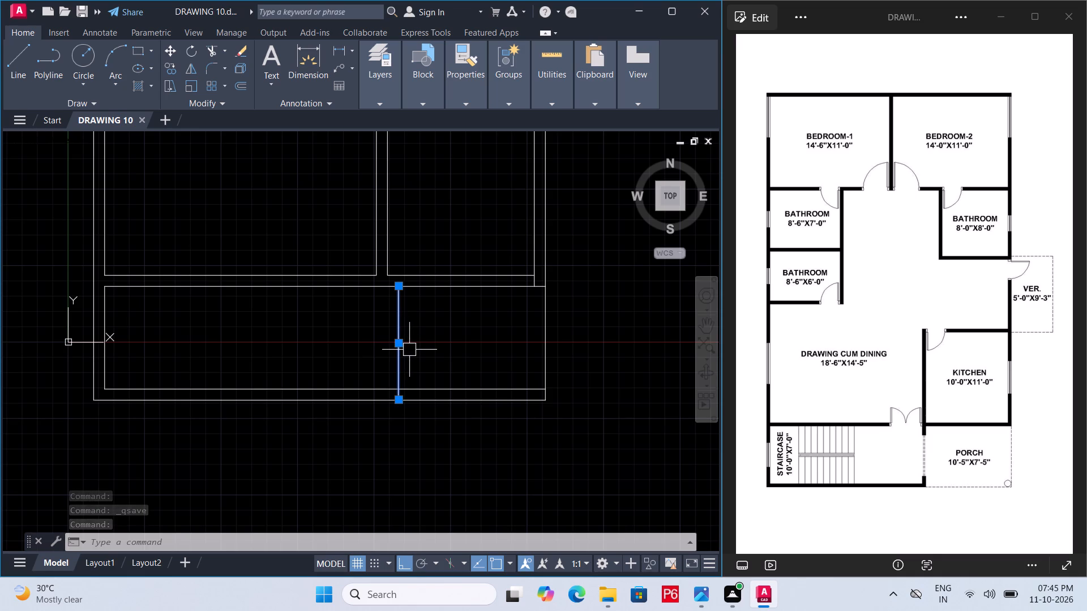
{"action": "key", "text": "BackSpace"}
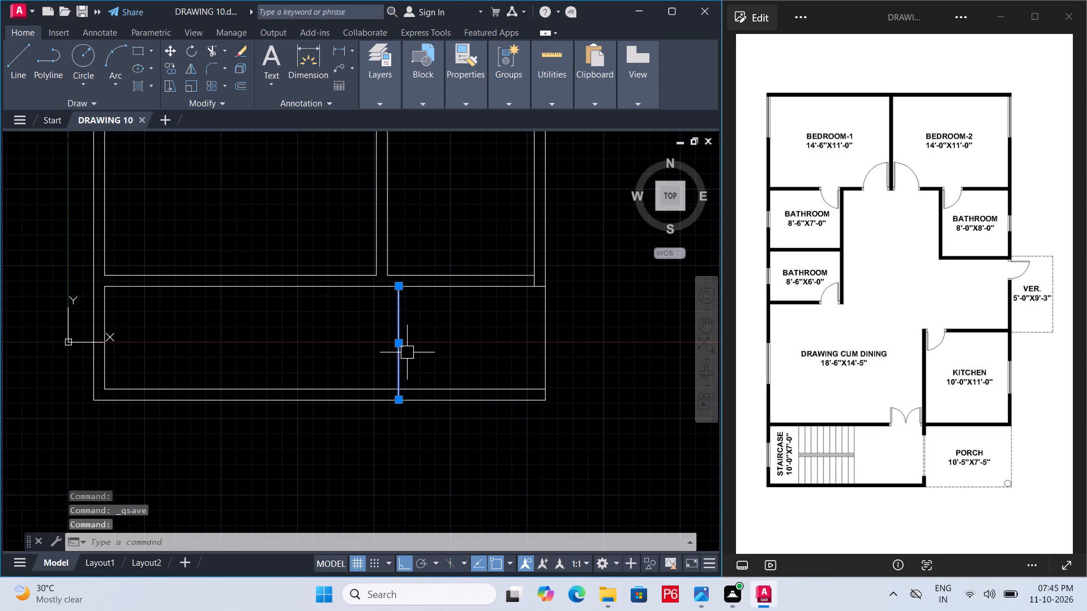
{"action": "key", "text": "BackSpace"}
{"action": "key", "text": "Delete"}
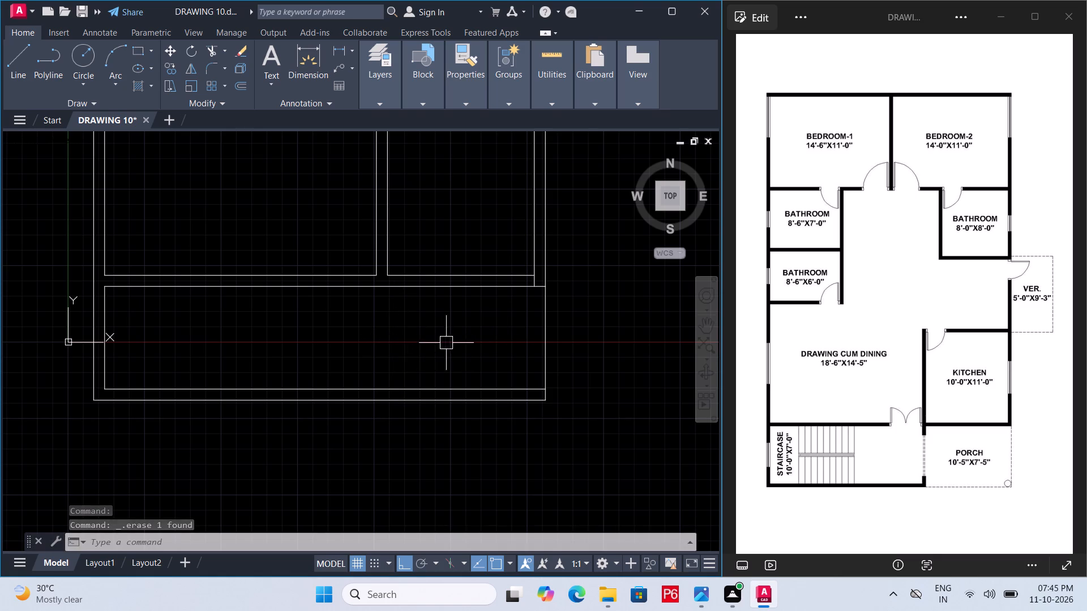
Offset the porch's right edge line 10'9" toward the staircase for the wall dividing the staircase and porch.
{"action": "left_click", "coordinate": [546, 343]}
{"action": "key", "text": "o"}
{"action": "key", "text": "Return"}
{"action": "type", "text": "10'9"}
{"action": "key", "text": "shift+quotedbl"}
{"action": "key", "text": "Return"}
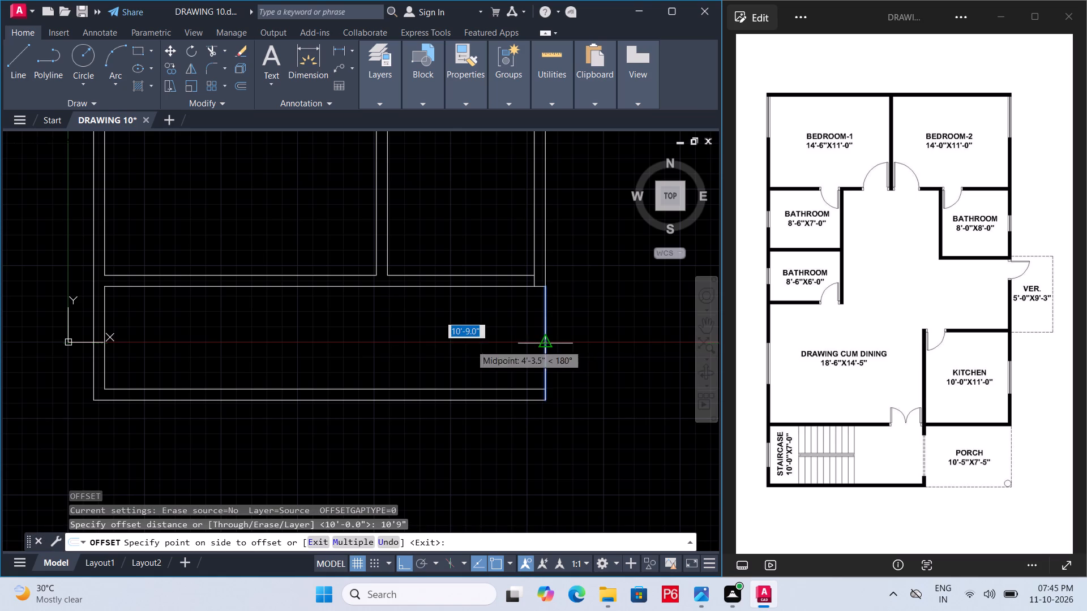
{"action": "left_click", "coordinate": [410, 345]}
{"action": "scroll", "coordinate": [374, 289], "scroll_direction": "up", "scroll_amount": 1}
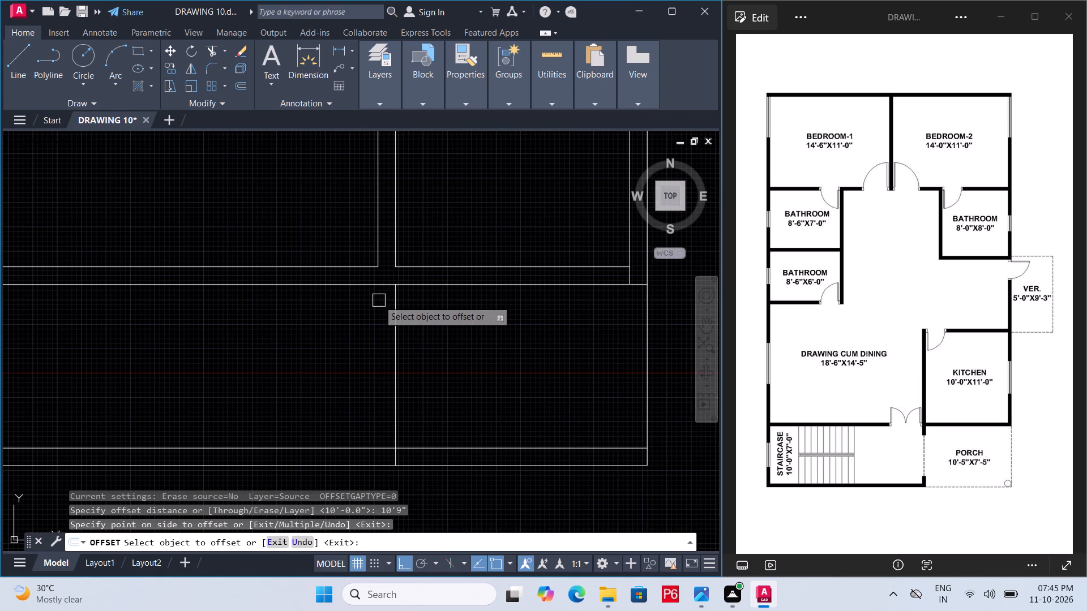
{"action": "key", "text": "space"}
{"action": "key", "text": "space"}
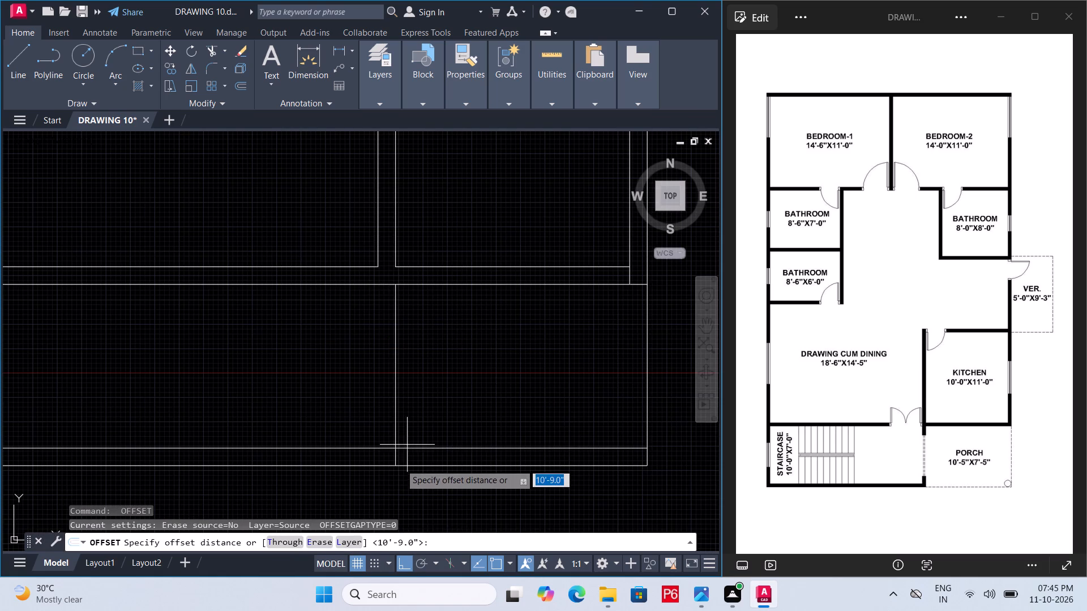
{"action": "key", "text": "Escape"}
Trim the dividing line's piece between the inner and outer bottom wall lines, and save the drawing.
{"action": "key", "text": "t"}
{"action": "key", "text": "r"}
{"action": "key", "text": "space"}
{"action": "key", "text": "space"}
{"action": "scroll", "coordinate": [399, 463], "scroll_direction": "up", "scroll_amount": 1}
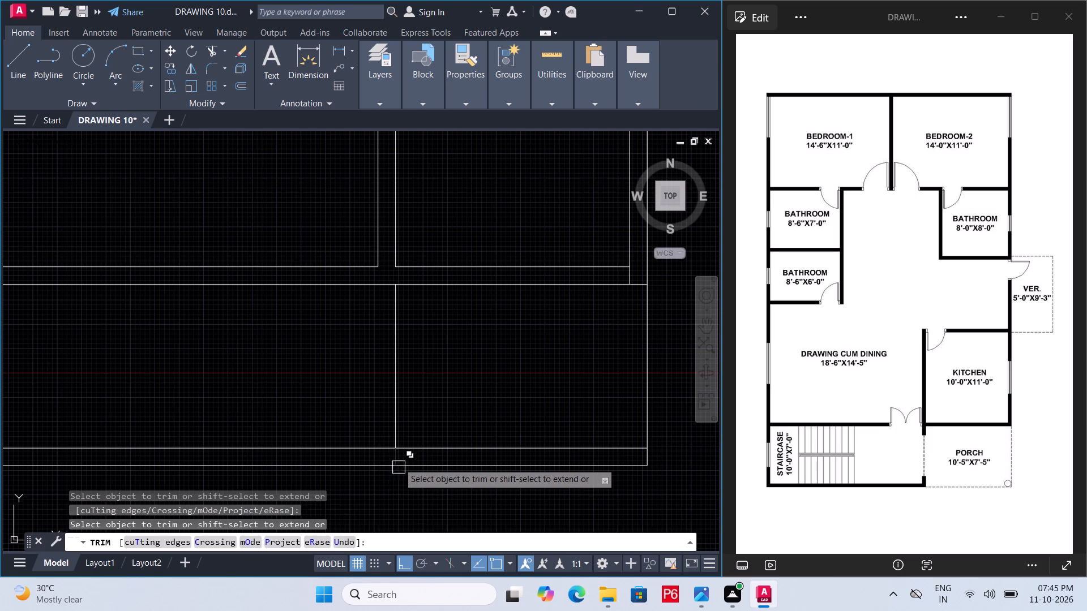
{"action": "left_click", "coordinate": [397, 457]}
{"action": "scroll", "coordinate": [425, 459], "scroll_direction": "down", "scroll_amount": 2}
{"action": "key", "text": "ctrl+s"}
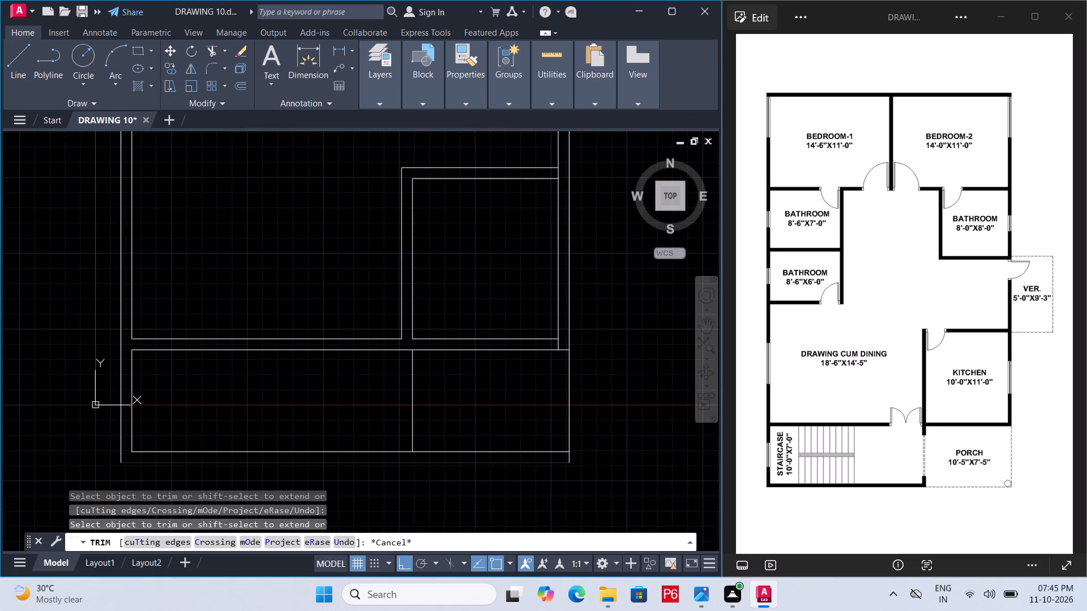
{"action": "key", "text": "ctrl+s"}
{"action": "key", "text": "ctrl+s"}
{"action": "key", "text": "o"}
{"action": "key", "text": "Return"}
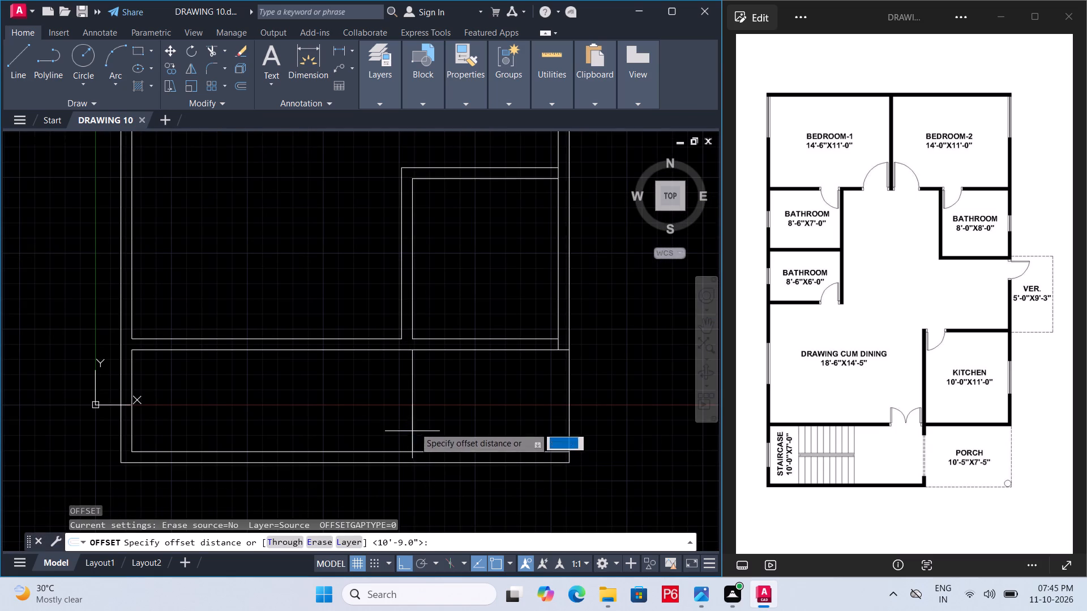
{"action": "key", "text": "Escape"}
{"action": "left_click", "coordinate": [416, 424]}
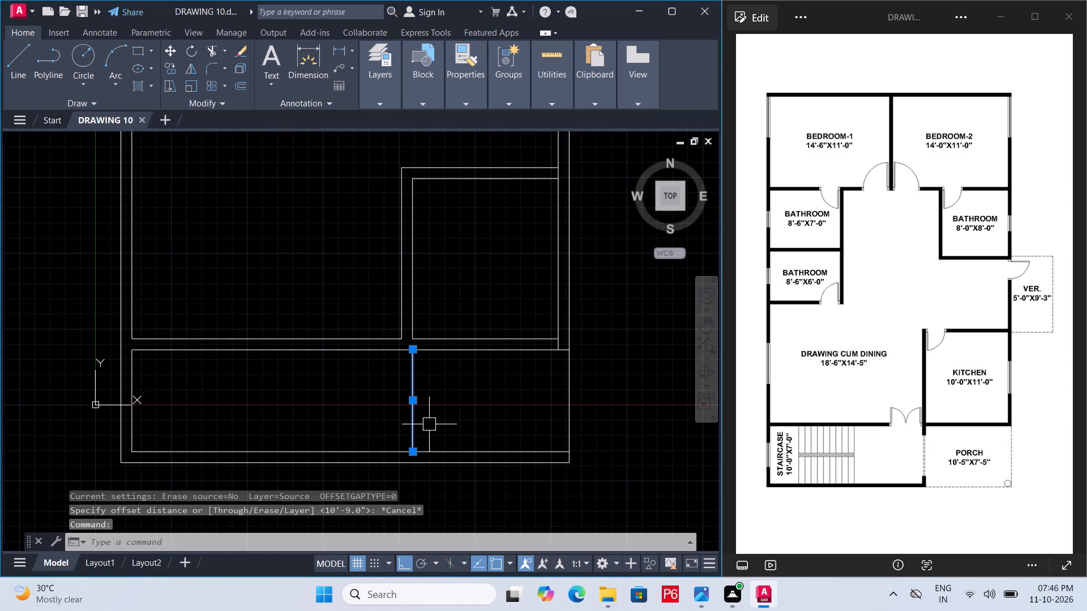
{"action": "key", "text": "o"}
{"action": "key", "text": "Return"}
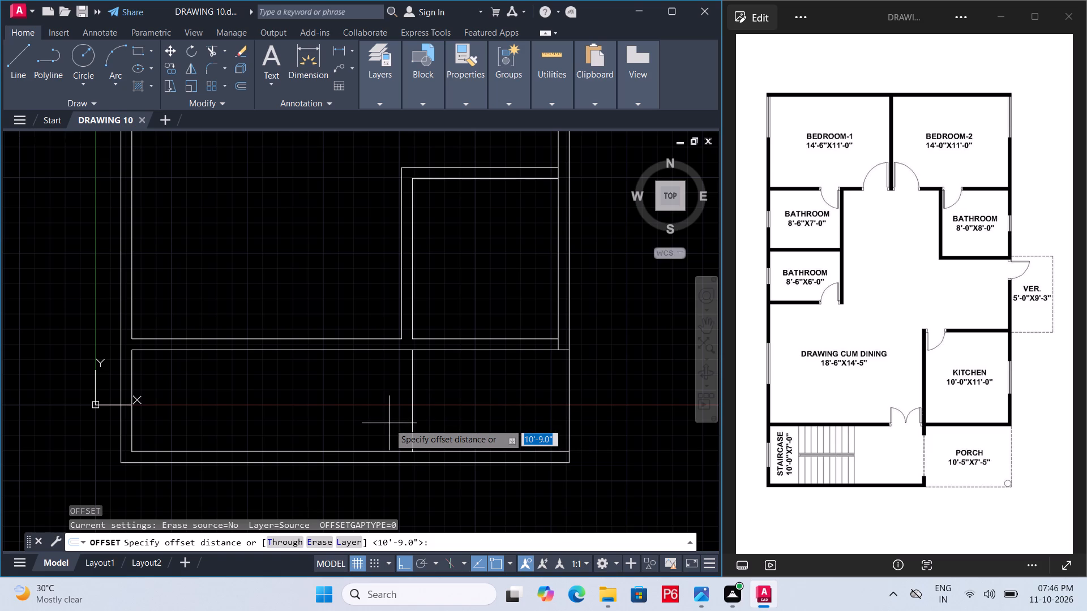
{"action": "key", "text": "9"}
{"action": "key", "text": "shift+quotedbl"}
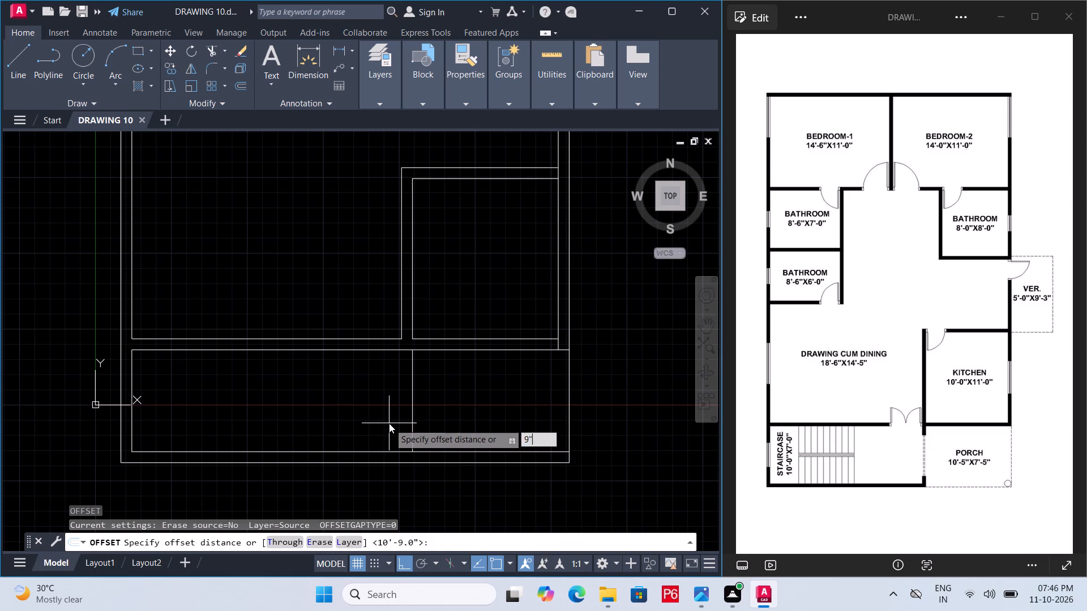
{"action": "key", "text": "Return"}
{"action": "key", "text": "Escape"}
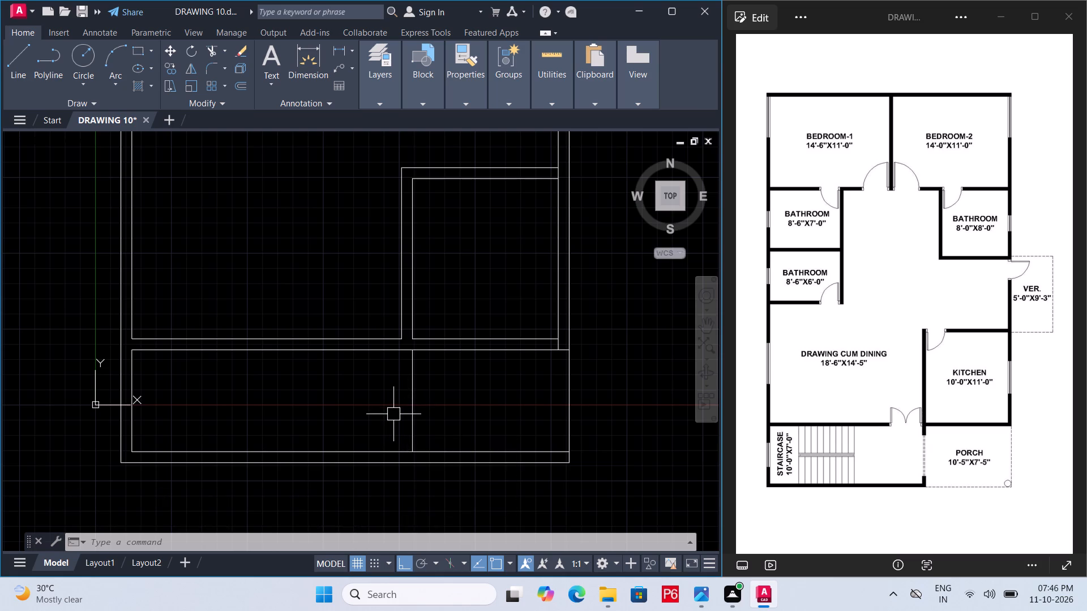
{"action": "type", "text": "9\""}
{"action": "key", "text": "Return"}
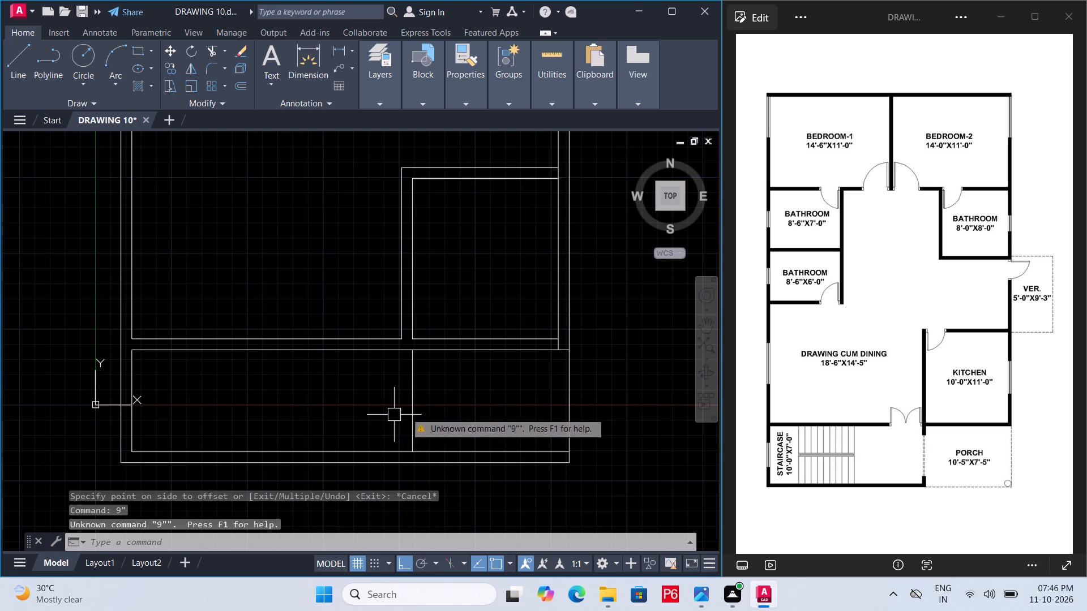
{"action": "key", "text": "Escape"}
Offset the line dividing the staircase and porch 9" toward the staircase for the wall thickness.
{"action": "left_click", "coordinate": [412, 401]}
{"action": "key", "text": "o"}
{"action": "key", "text": "Return"}
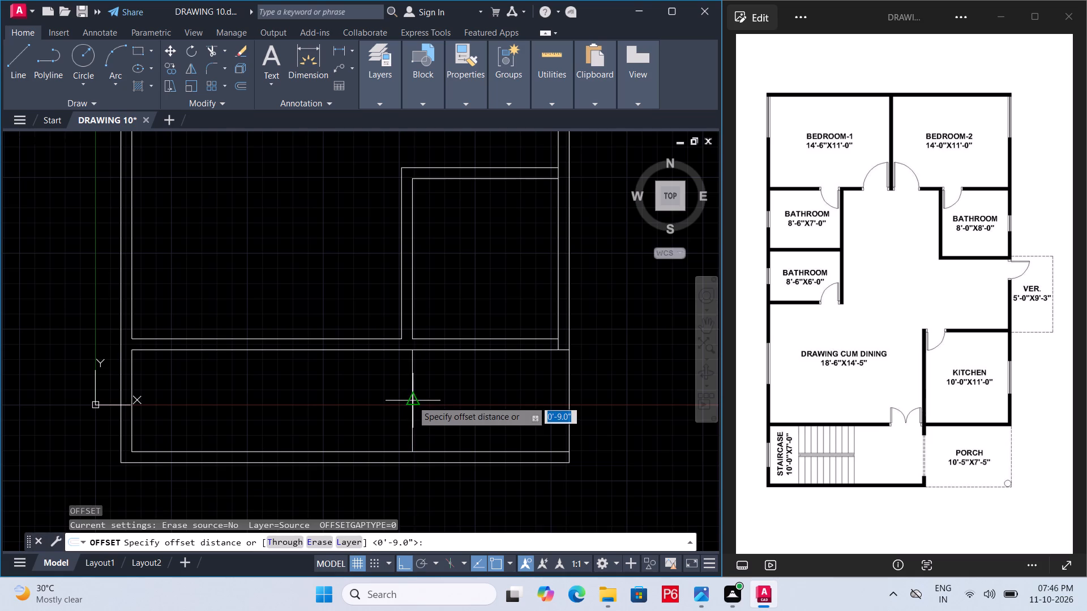
{"action": "key", "text": "9"}
{"action": "key", "text": "shift+quotedbl"}
{"action": "key", "text": "Return"}
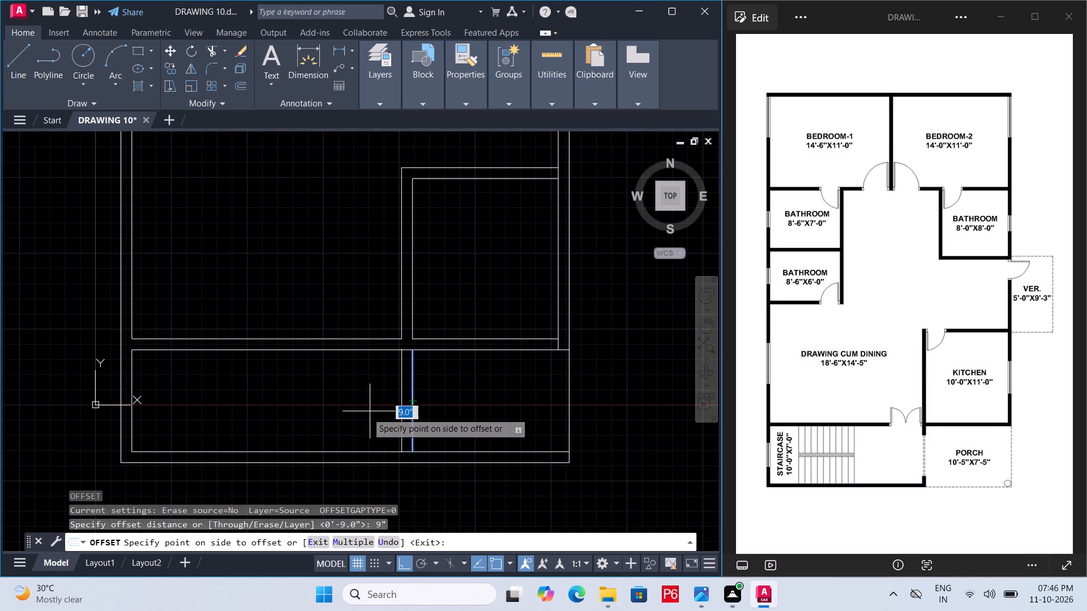
{"action": "left_click", "coordinate": [367, 412]}
{"action": "key", "text": "Escape"}
Draw a horizontal line across the wall between the staircase and porch, just above its lower end.
{"action": "scroll", "coordinate": [425, 427], "scroll_direction": "up", "scroll_amount": 1}
{"action": "middle_click_drag", "start_coordinate": [425, 428], "coordinate": [423, 406]}
{"action": "scroll", "coordinate": [425, 428], "scroll_direction": "up", "scroll_amount": 1}
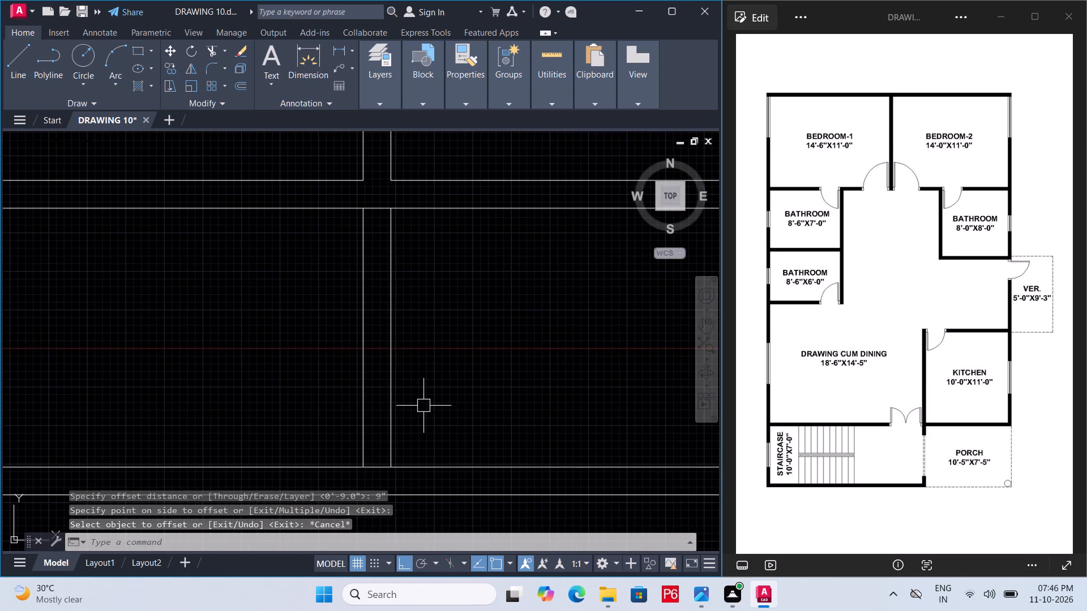
{"action": "type", "text": "L"}
{"action": "key", "text": "space"}
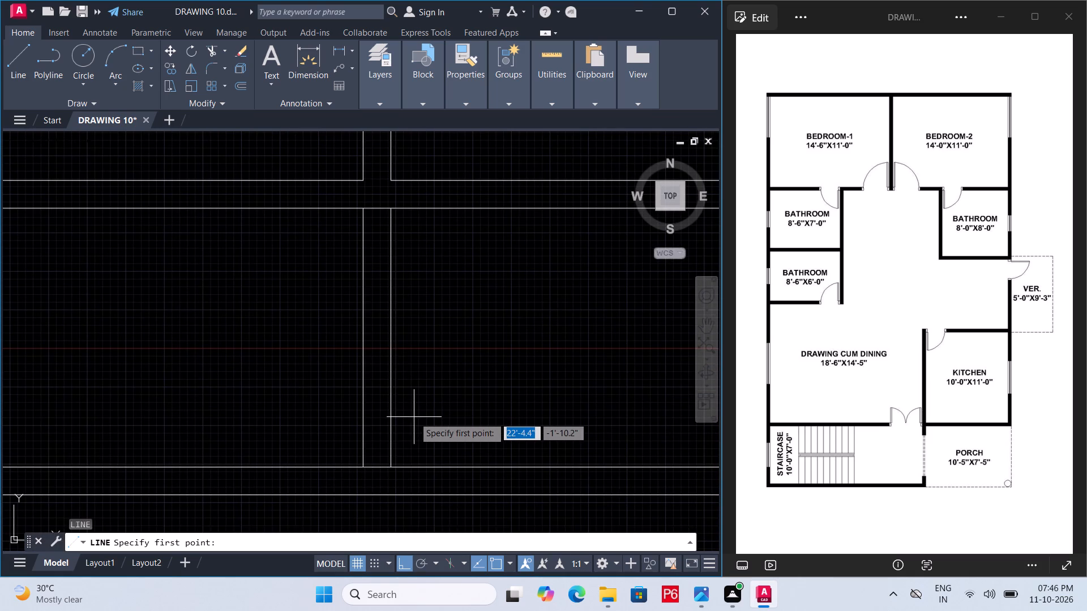
{"action": "left_click_drag", "start_coordinate": [413, 420], "coordinate": [406, 420]}
{"action": "left_click", "coordinate": [307, 420]}
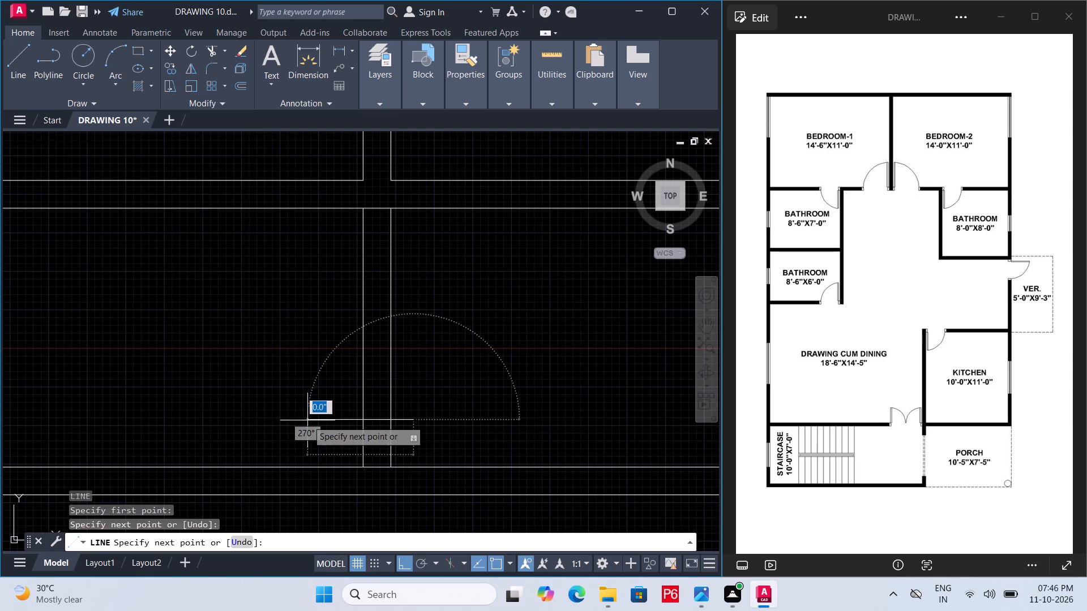
{"action": "key", "text": "Escape"}
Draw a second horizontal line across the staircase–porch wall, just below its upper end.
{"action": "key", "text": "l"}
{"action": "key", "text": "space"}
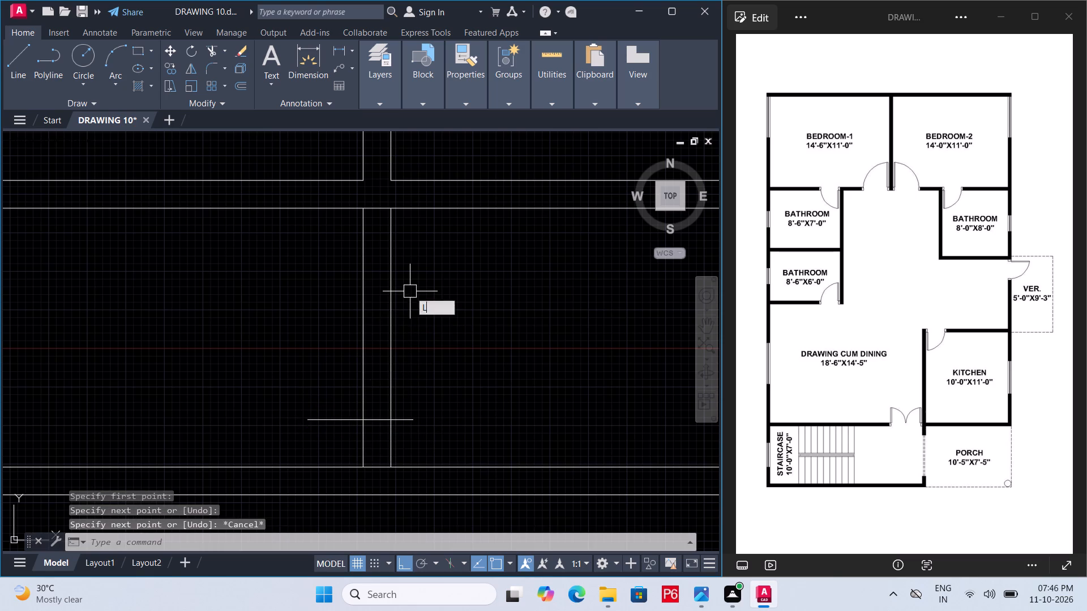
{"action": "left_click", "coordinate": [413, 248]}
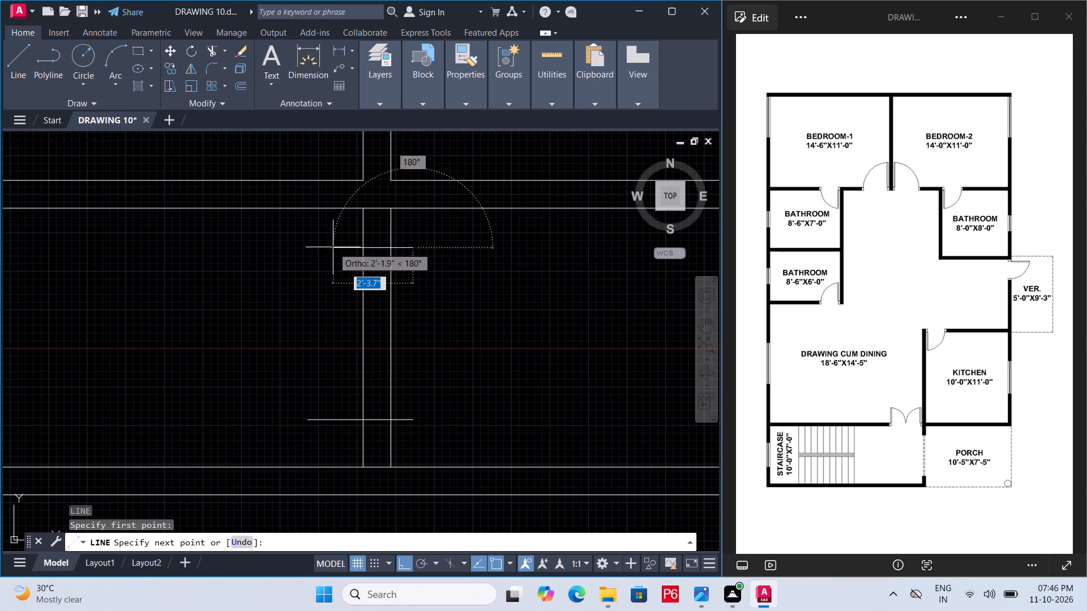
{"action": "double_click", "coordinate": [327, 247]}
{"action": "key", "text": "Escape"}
Trim the horizontal wall line's piece at the top of the staircase–porch wall and remove the upper cross line.
{"action": "type", "text": "TR"}
{"action": "key", "text": "space"}
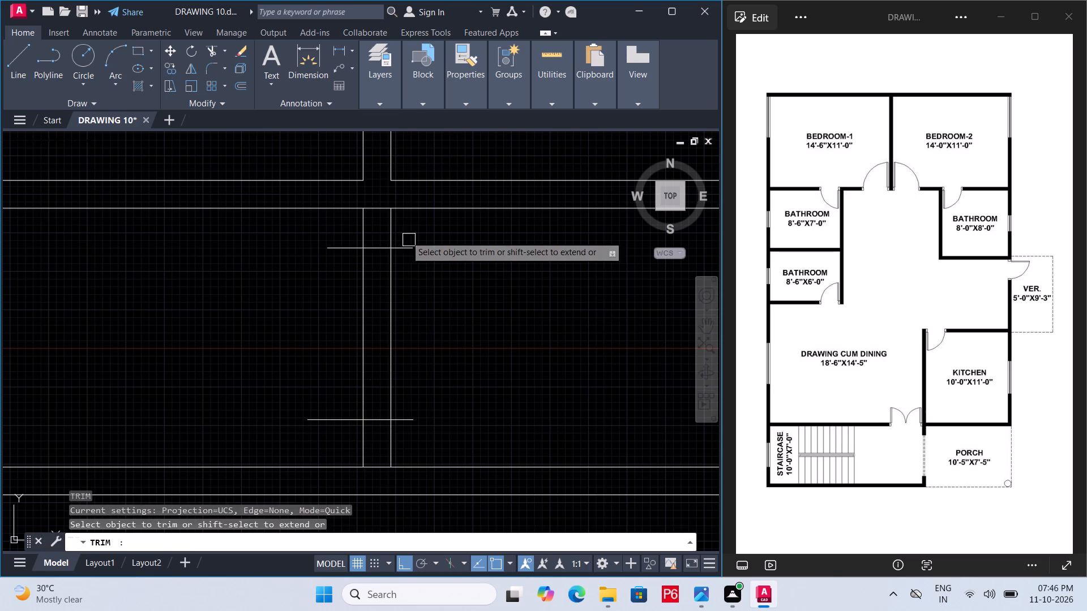
{"action": "key", "text": "space"}
{"action": "left_click", "coordinate": [379, 208]}
{"action": "left_click", "coordinate": [378, 245]}
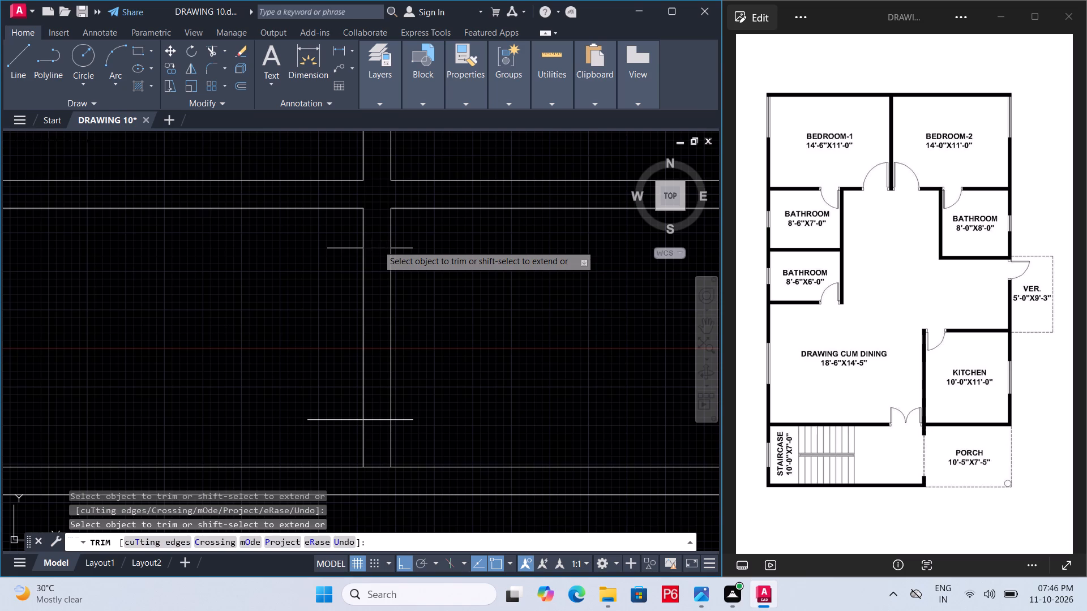
{"action": "left_click", "coordinate": [343, 246]}
{"action": "left_click", "coordinate": [411, 244]}
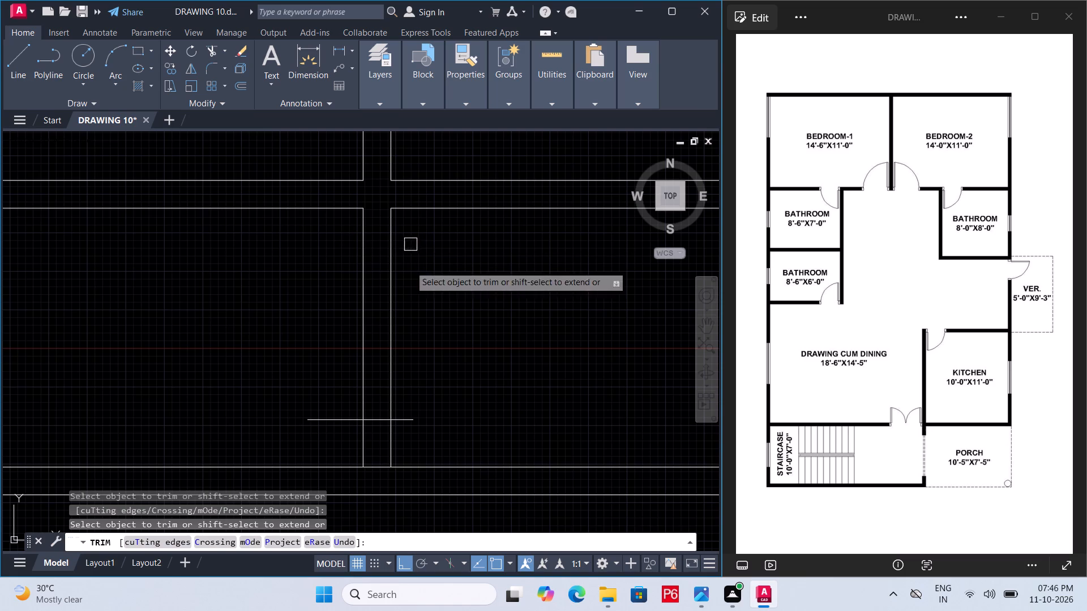
Trim the lower cross line's overhanging ends back to the wall faces, and save the drawing.
{"action": "left_click", "coordinate": [327, 424]}
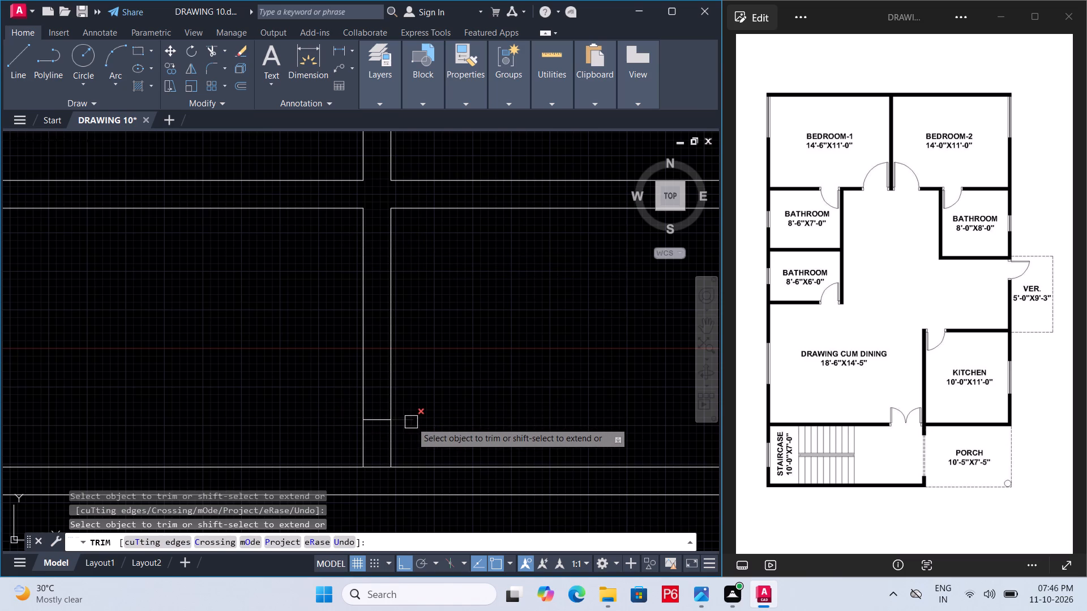
{"action": "left_click", "coordinate": [412, 422]}
{"action": "key", "text": "ctrl+s"}
{"action": "key", "text": "ctrl+s"}
{"action": "key", "text": "ctrl+s"}
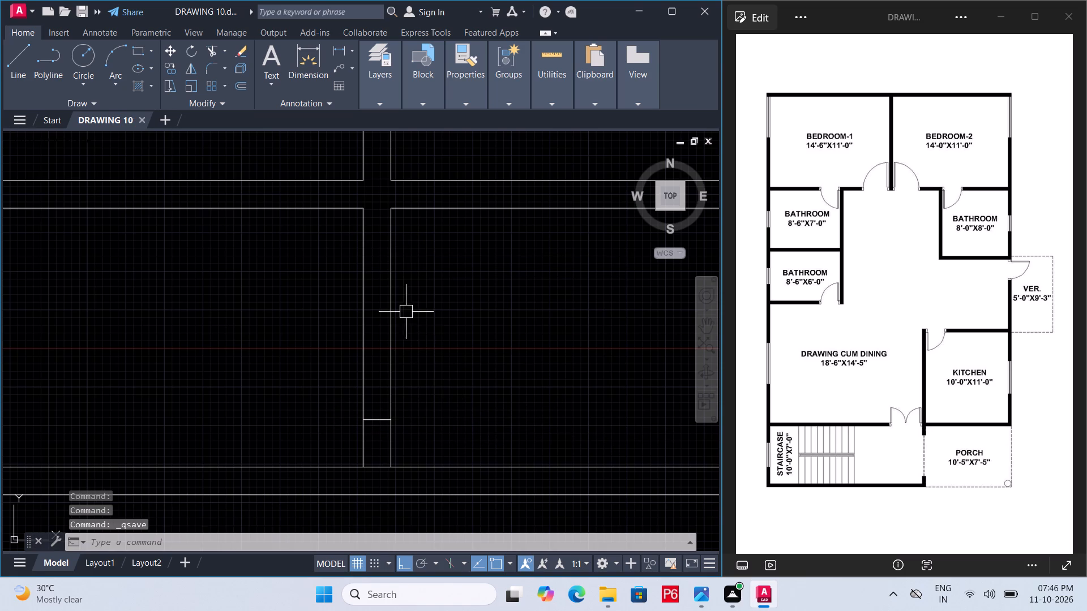
Draw a new horizontal line across the staircase–porch wall, just below its upper end.
{"action": "type", "text": "L"}
{"action": "key", "text": "space"}
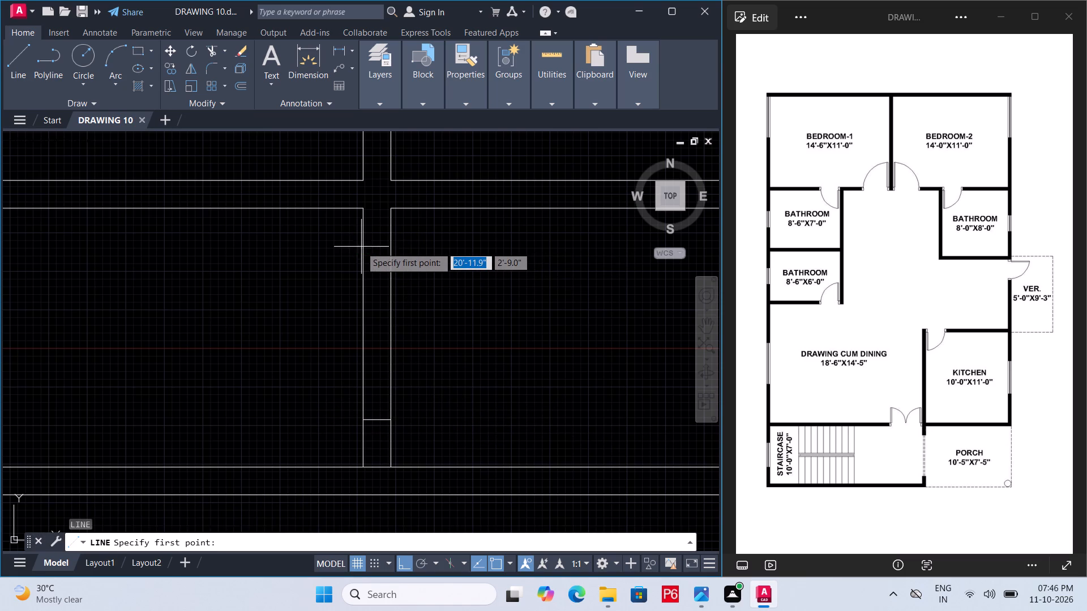
{"action": "left_click_drag", "start_coordinate": [356, 246], "coordinate": [361, 246]}
{"action": "left_click", "coordinate": [407, 246]}
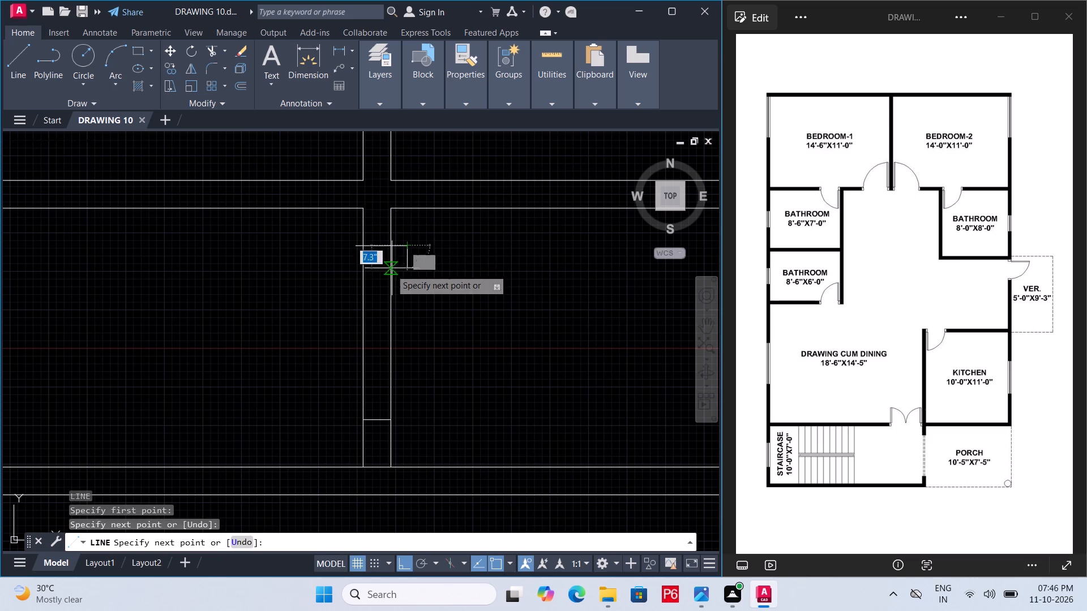
{"action": "key", "text": "Escape"}
Trim the upper cross line's overhanging ends back to the wall faces, and save the drawing.
{"action": "type", "text": "TR"}
{"action": "key", "text": "space"}
{"action": "key", "text": "space"}
{"action": "left_click", "coordinate": [403, 246]}
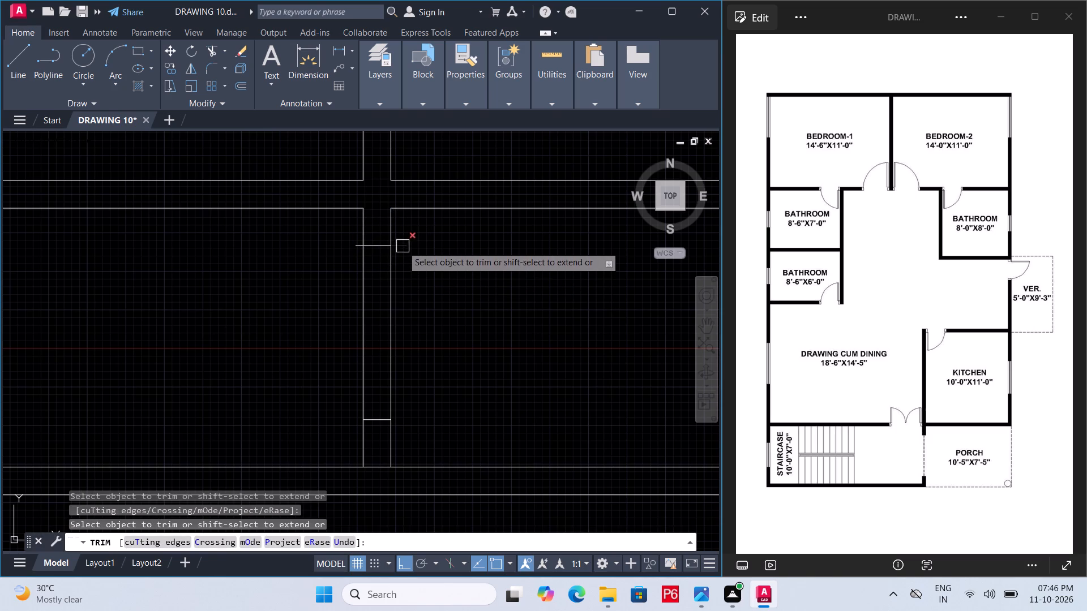
{"action": "left_click", "coordinate": [352, 246]}
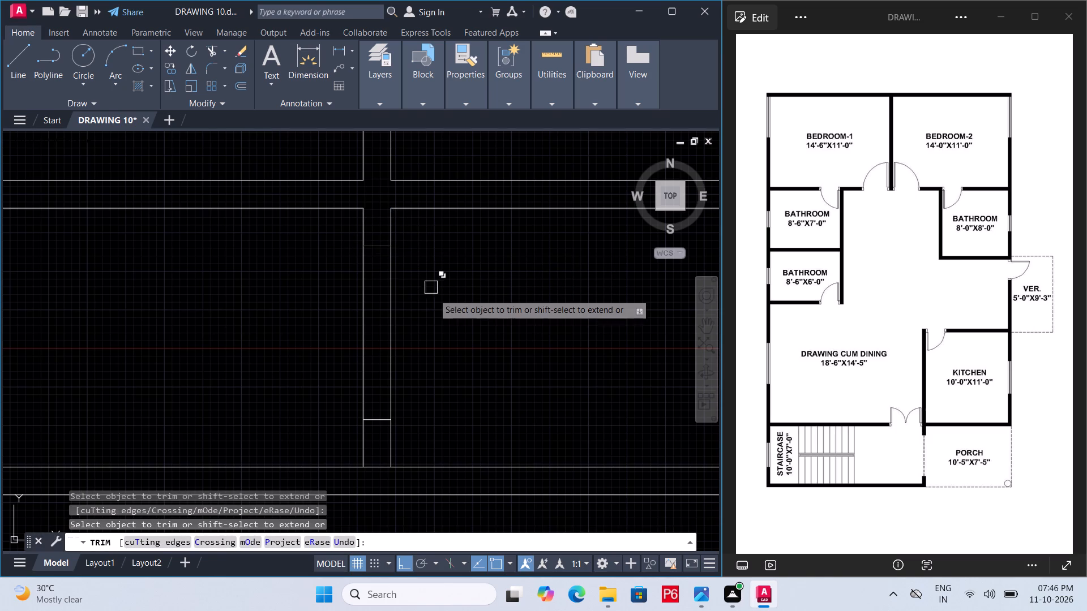
{"action": "key", "text": "ctrl+s"}
{"action": "key", "text": "ctrl+s"}
{"action": "key", "text": "ctrl+s"}
{"action": "key", "text": "ctrl+s"}
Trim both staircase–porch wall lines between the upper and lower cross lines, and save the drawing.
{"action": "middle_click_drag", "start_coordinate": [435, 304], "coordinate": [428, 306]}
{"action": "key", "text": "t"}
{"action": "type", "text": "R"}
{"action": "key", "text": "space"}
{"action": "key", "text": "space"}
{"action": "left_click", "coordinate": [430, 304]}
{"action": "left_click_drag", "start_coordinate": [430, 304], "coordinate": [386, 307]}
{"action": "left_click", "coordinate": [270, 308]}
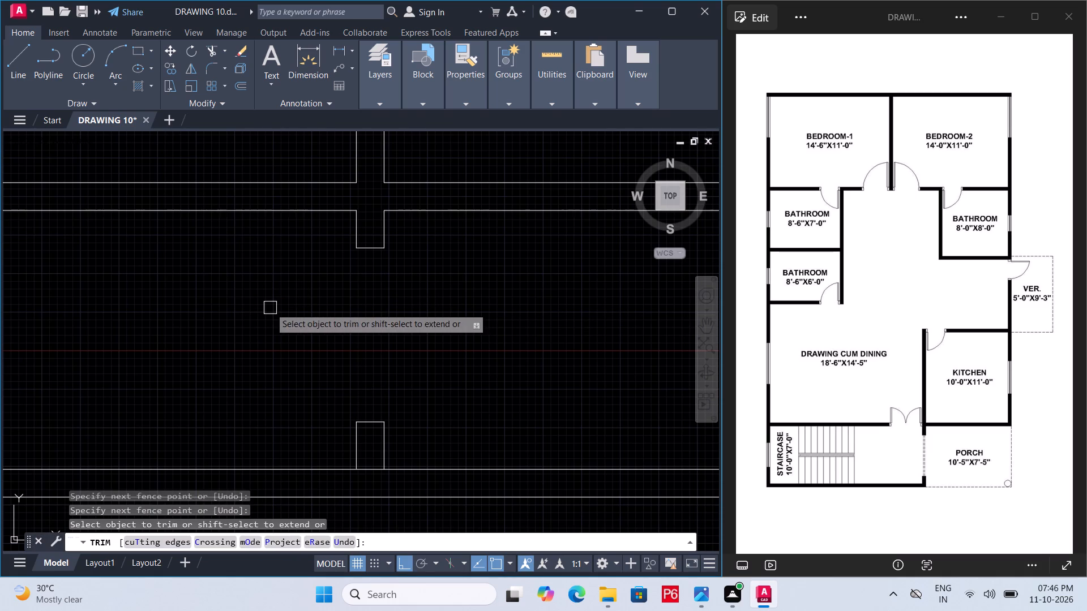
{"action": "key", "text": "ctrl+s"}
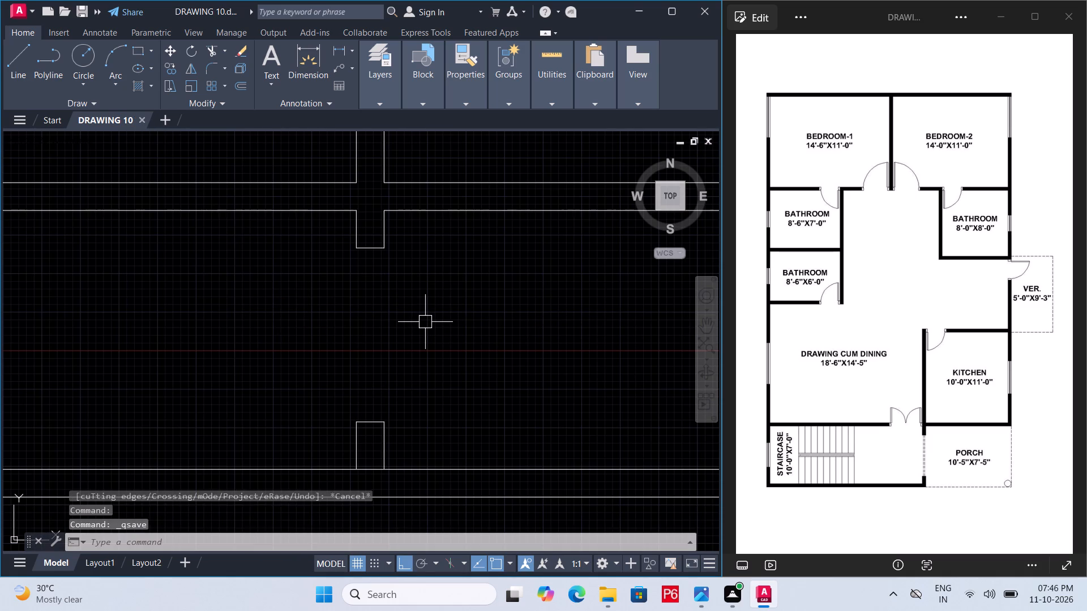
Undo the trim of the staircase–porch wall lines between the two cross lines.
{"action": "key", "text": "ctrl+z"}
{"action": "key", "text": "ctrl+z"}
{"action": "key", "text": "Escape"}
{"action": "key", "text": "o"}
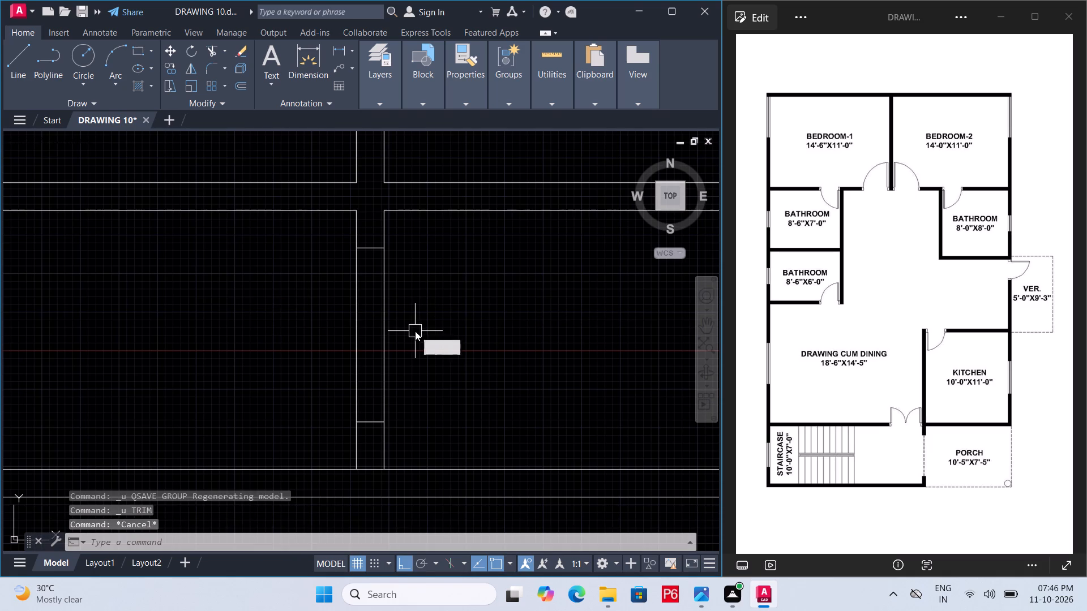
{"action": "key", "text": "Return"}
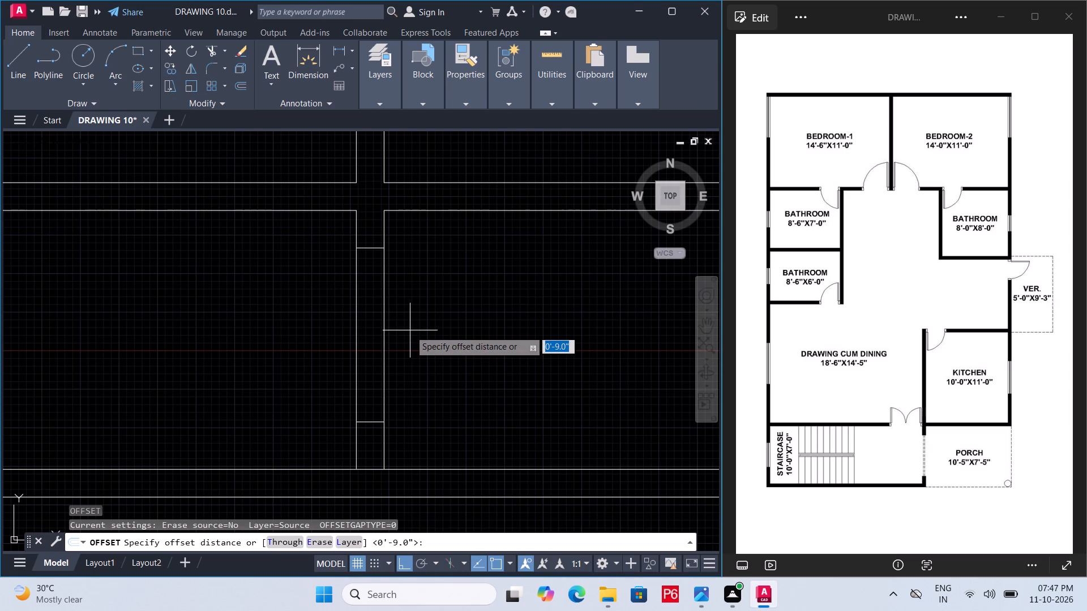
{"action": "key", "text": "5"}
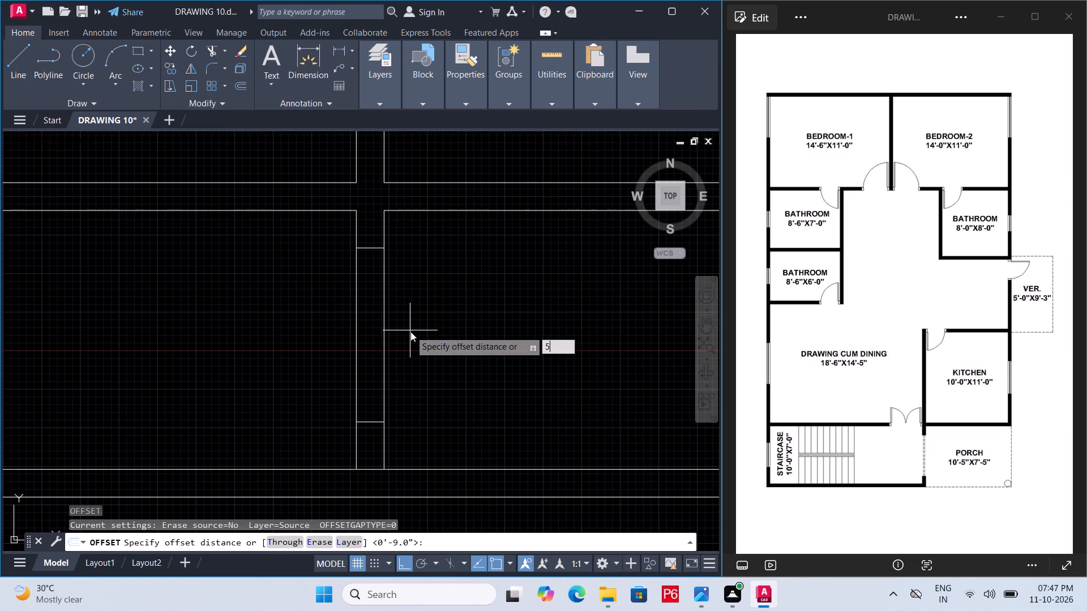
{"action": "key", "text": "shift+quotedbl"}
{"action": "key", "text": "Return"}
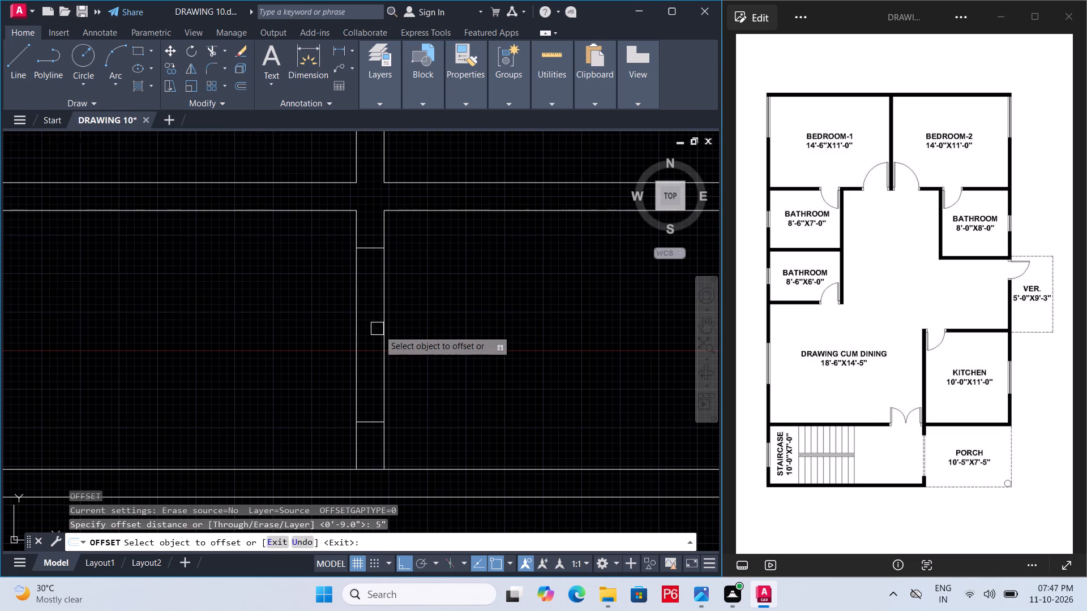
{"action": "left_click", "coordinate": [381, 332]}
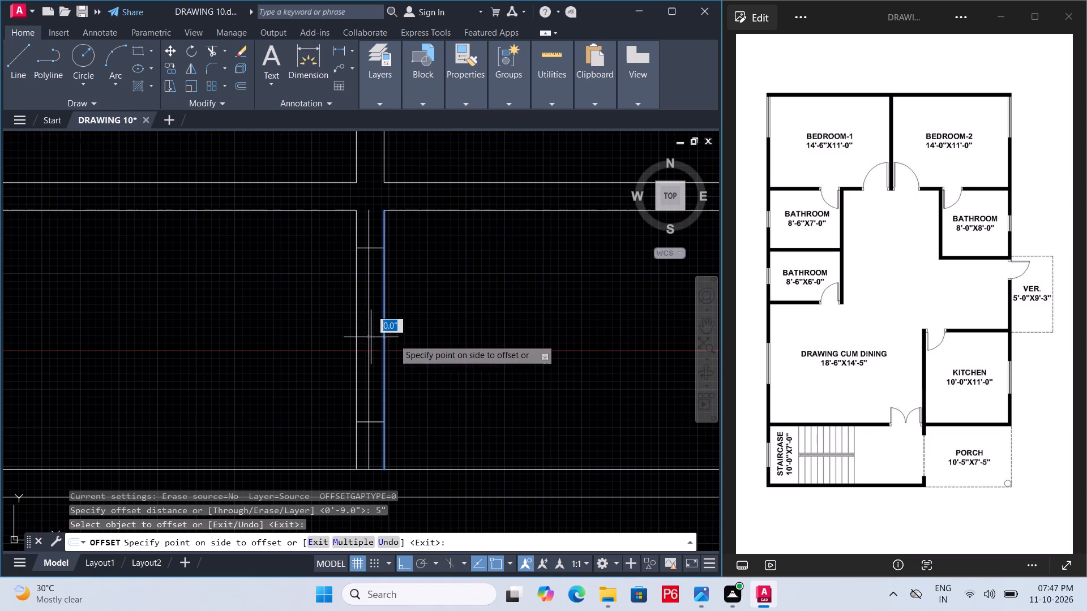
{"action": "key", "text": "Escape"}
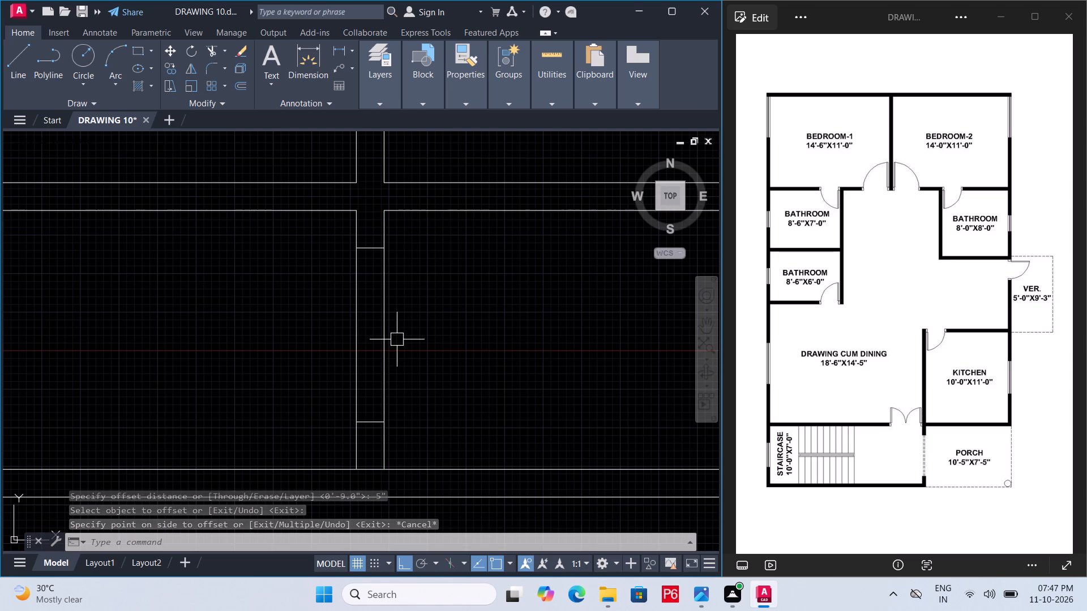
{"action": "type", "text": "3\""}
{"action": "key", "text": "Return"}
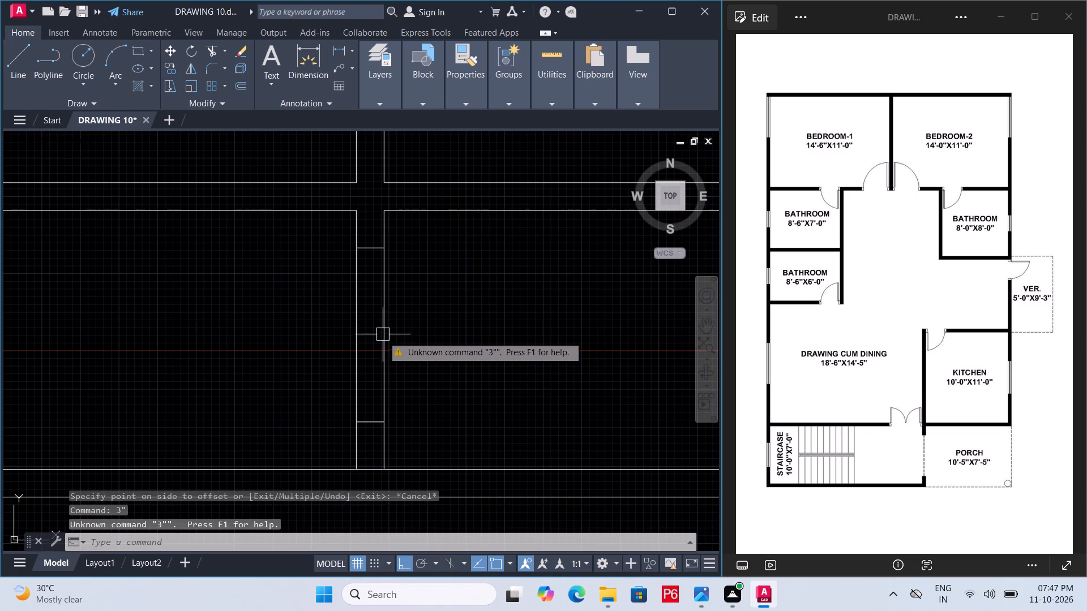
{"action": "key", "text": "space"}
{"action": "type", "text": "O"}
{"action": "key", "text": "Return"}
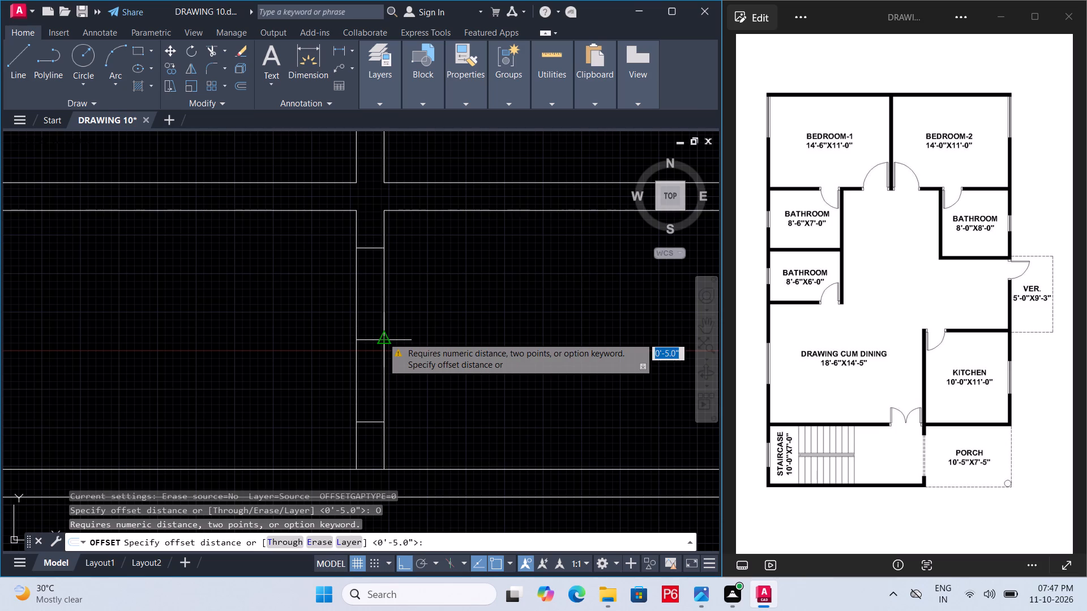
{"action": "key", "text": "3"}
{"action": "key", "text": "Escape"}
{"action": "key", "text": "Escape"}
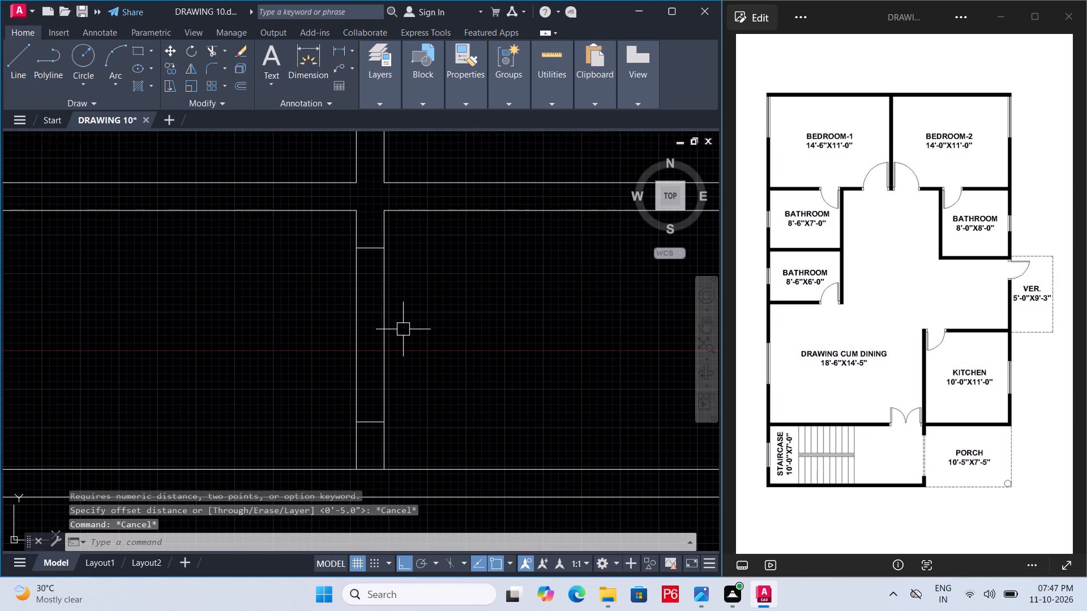
Offset both face lines of the staircase–porch wall 3" inward.
{"action": "key", "text": "o"}
{"action": "key", "text": "Return"}
{"action": "key", "text": "3"}
{"action": "key", "text": "shift+quotedbl"}
{"action": "key", "text": "Return"}
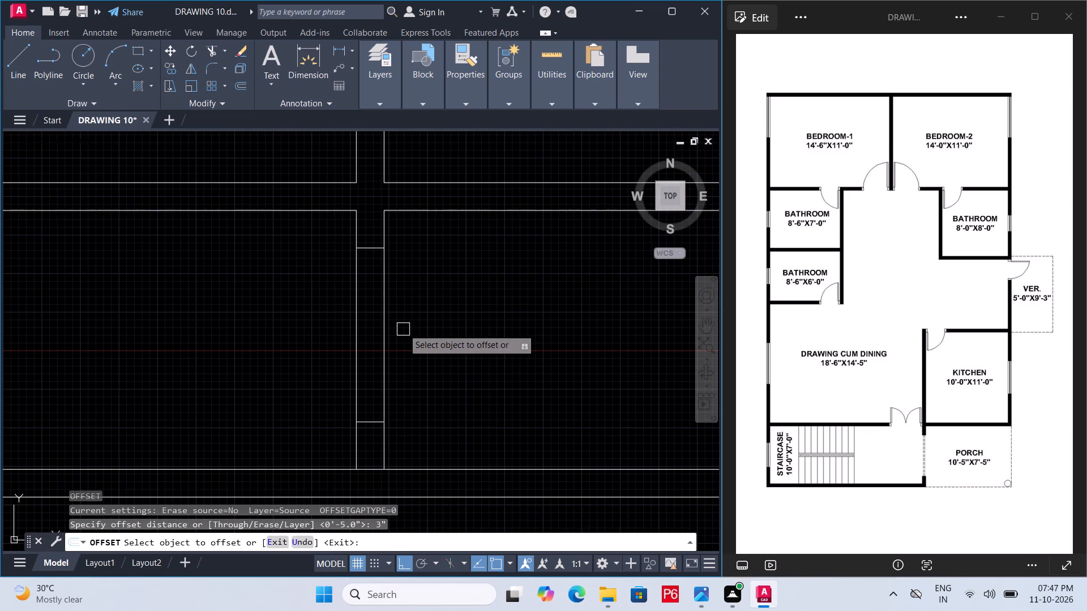
{"action": "left_click", "coordinate": [387, 324]}
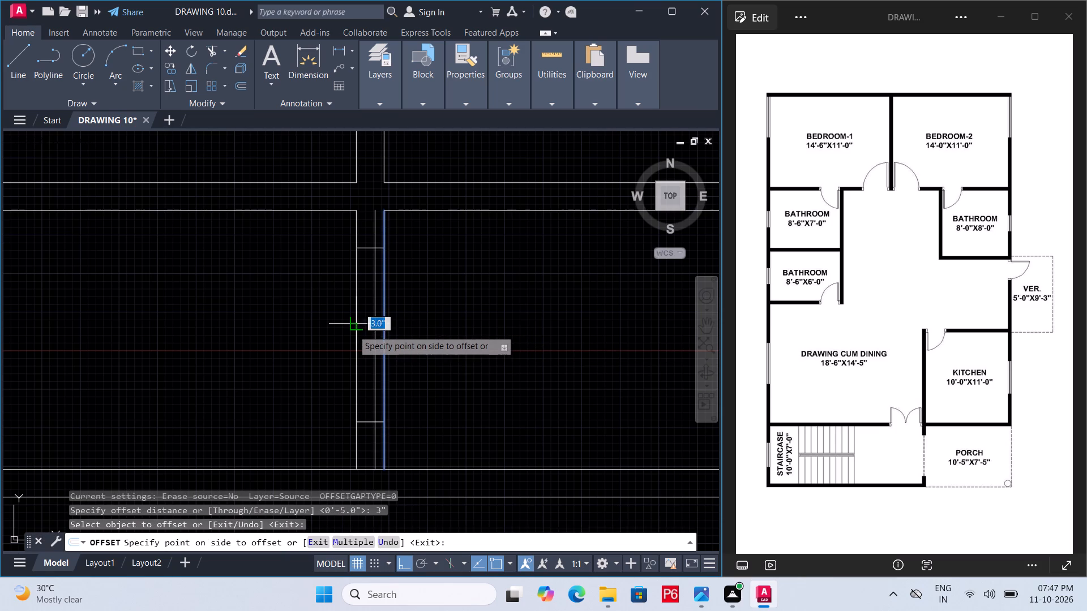
{"action": "left_click", "coordinate": [353, 330]}
{"action": "left_click", "coordinate": [352, 330]}
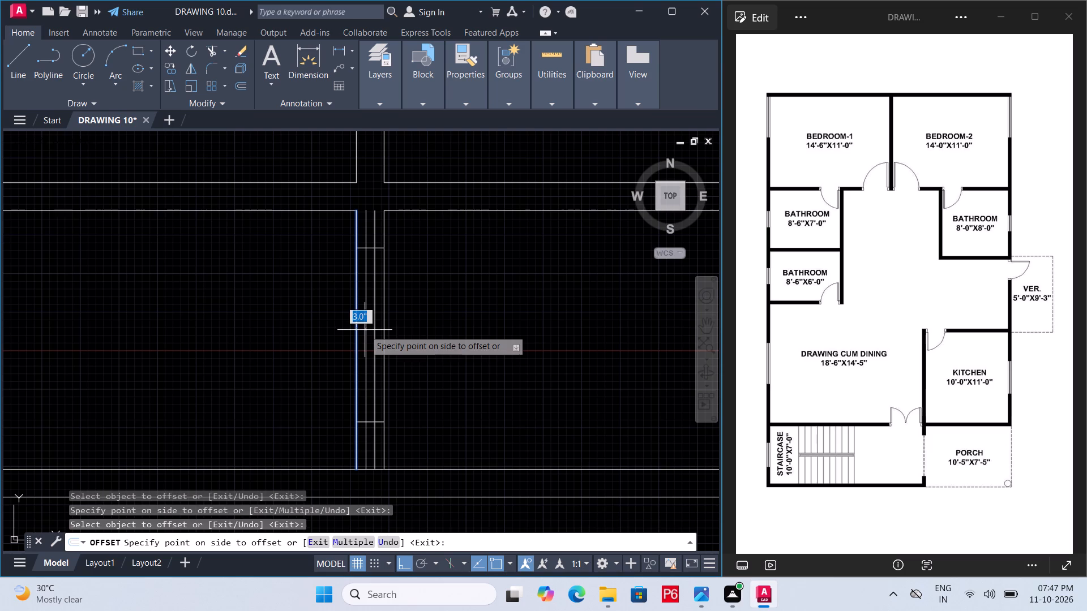
{"action": "left_click", "coordinate": [365, 330]}
{"action": "scroll", "coordinate": [370, 324], "scroll_direction": "up", "scroll_amount": 2}
{"action": "key", "text": "Escape"}
Trim the outer face lines of the staircase–porch wall between the upper and lower cross lines.
{"action": "scroll", "coordinate": [370, 324], "scroll_direction": "down", "scroll_amount": 1}
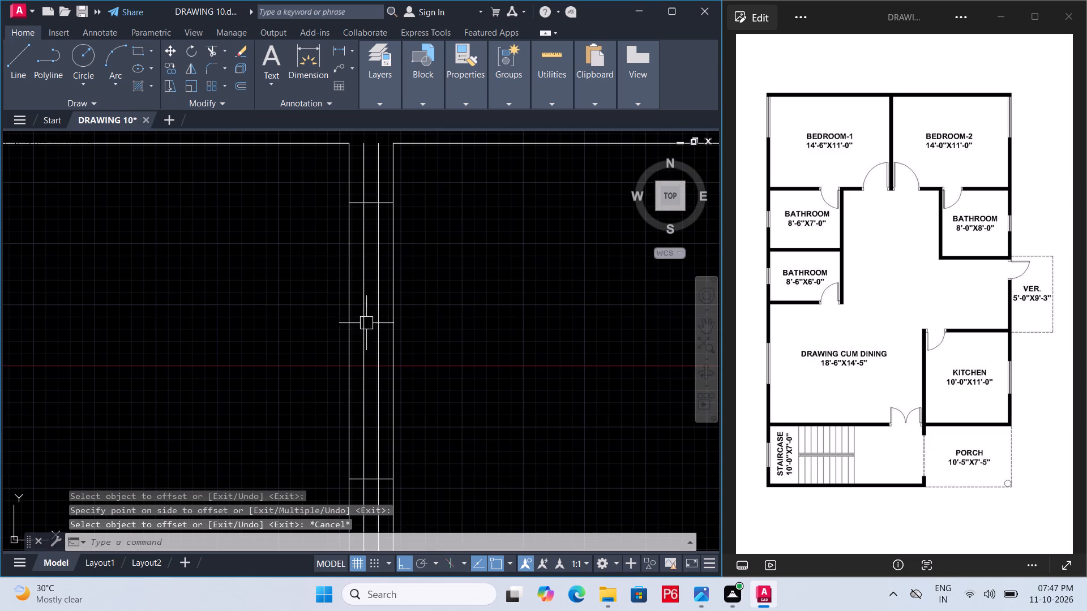
{"action": "type", "text": "TR"}
{"action": "key", "text": "space"}
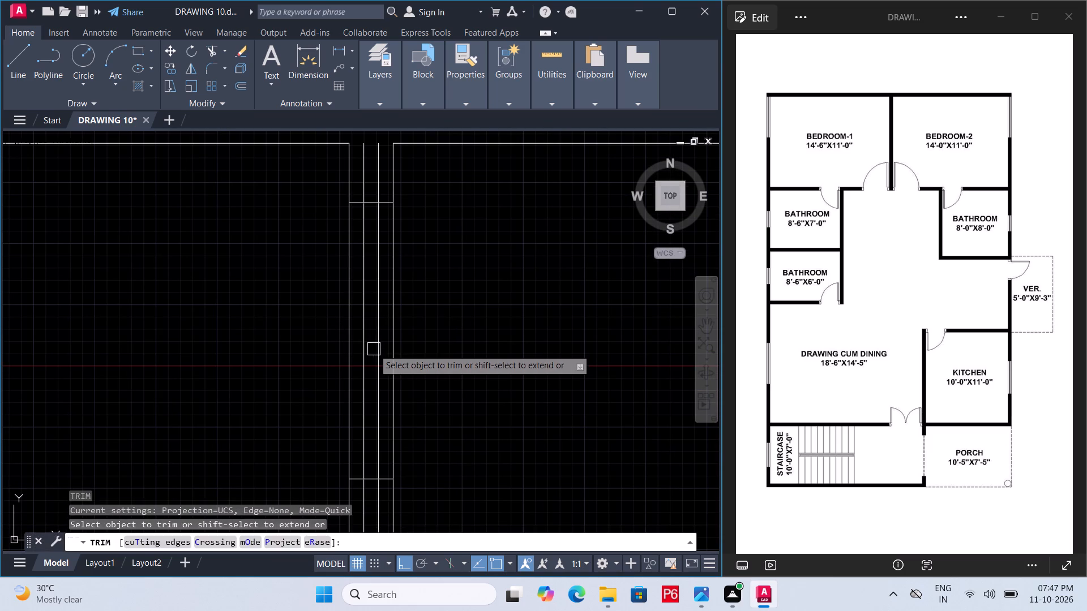
{"action": "key", "text": "space"}
{"action": "left_click", "coordinate": [350, 343]}
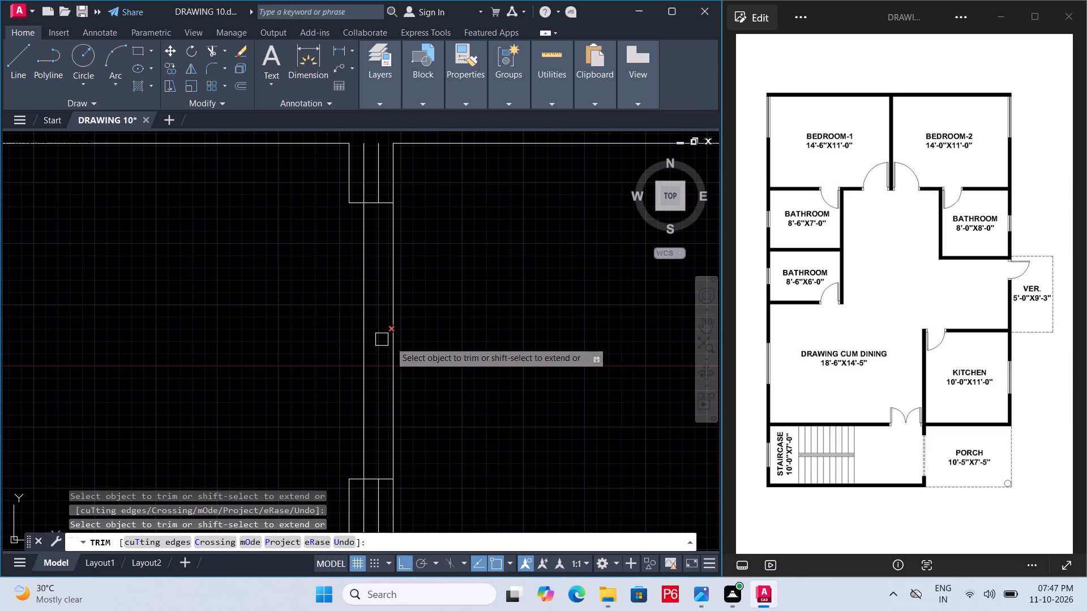
{"action": "left_click", "coordinate": [392, 342]}
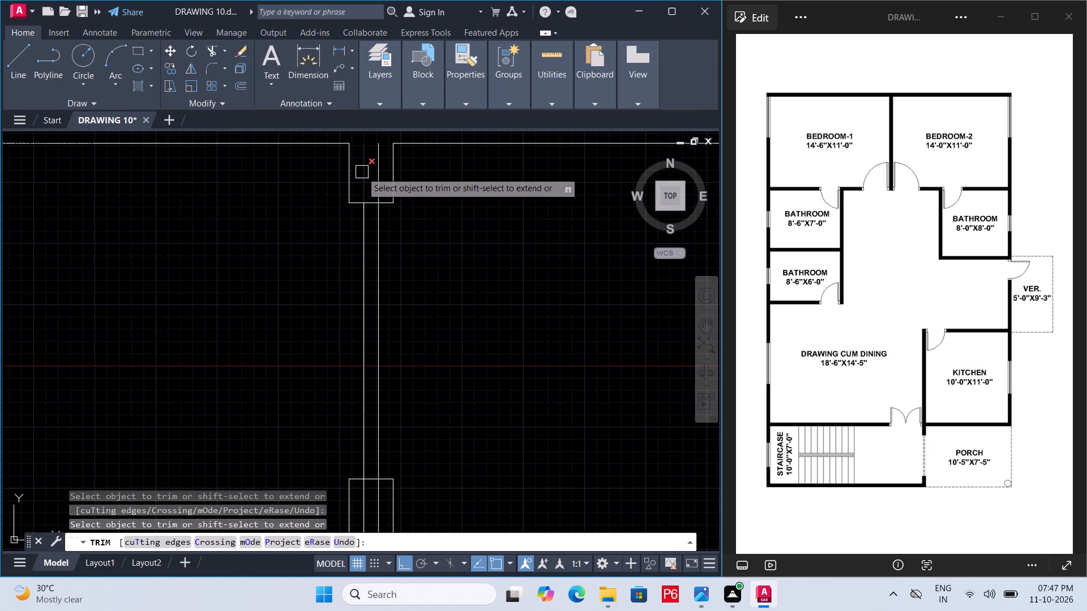
Trim the two inner lines out of the short wall stubs beyond the upper and lower cross lines.
{"action": "left_click", "coordinate": [362, 172]}
{"action": "left_click", "coordinate": [371, 168]}
{"action": "left_click", "coordinate": [379, 168]}
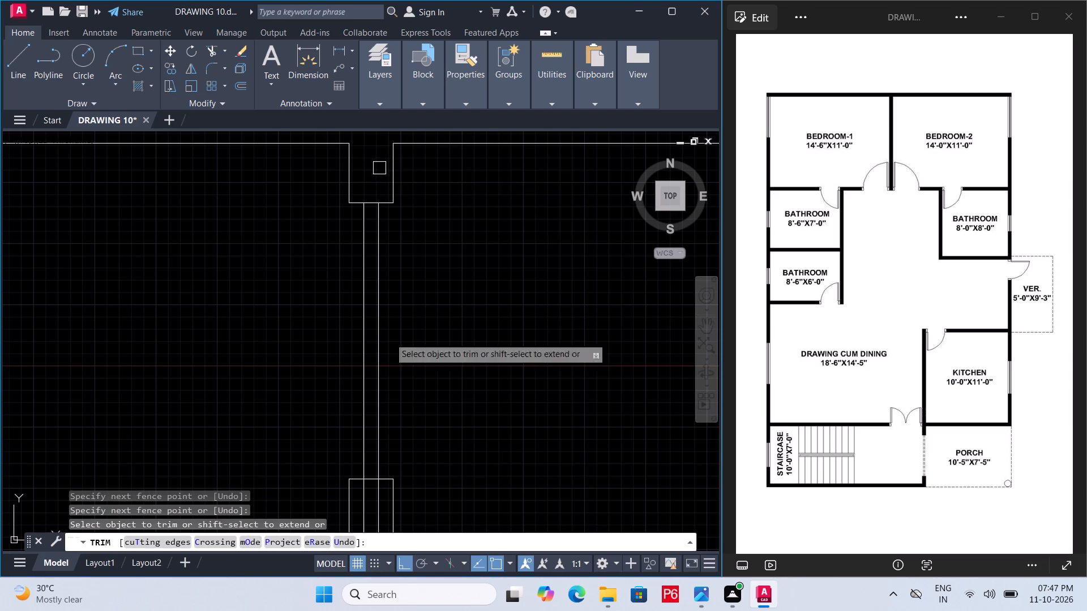
{"action": "scroll", "coordinate": [386, 403], "scroll_direction": "down", "scroll_amount": 1}
{"action": "middle_click_drag", "start_coordinate": [386, 403], "coordinate": [391, 306]}
{"action": "scroll", "coordinate": [386, 373], "scroll_direction": "up", "scroll_amount": 1}
{"action": "double_click", "coordinate": [386, 373]}
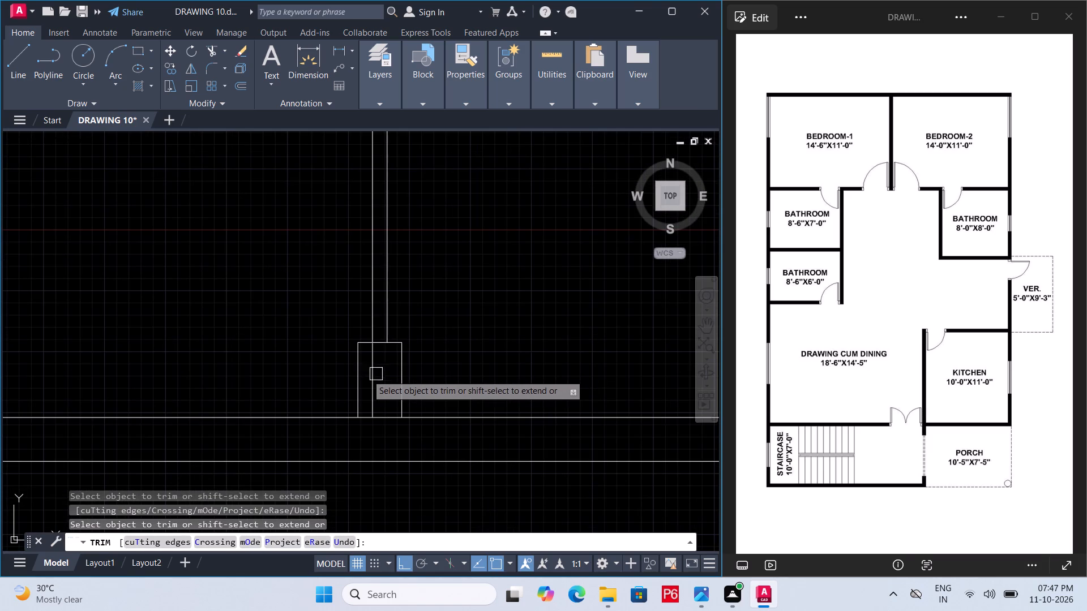
{"action": "left_click", "coordinate": [367, 375]}
{"action": "left_click", "coordinate": [374, 415]}
{"action": "middle_click_drag", "start_coordinate": [421, 329], "coordinate": [431, 570]}
{"action": "scroll", "coordinate": [422, 329], "scroll_direction": "down", "scroll_amount": 1}
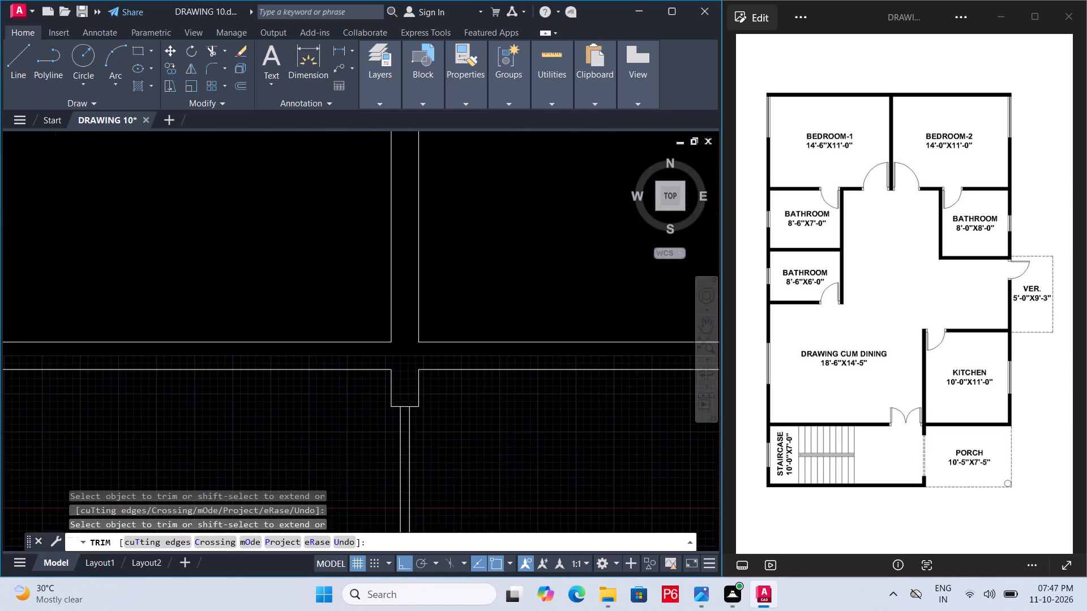
Save the drawing with the trimmed staircase–porch wall.
{"action": "middle_click_drag", "start_coordinate": [431, 570], "coordinate": [431, 440]}
{"action": "key", "text": "ctrl+s"}
{"action": "key", "text": "ctrl+s"}
{"action": "key", "text": "ctrl+s"}
{"action": "key", "text": "ctrl+s"}
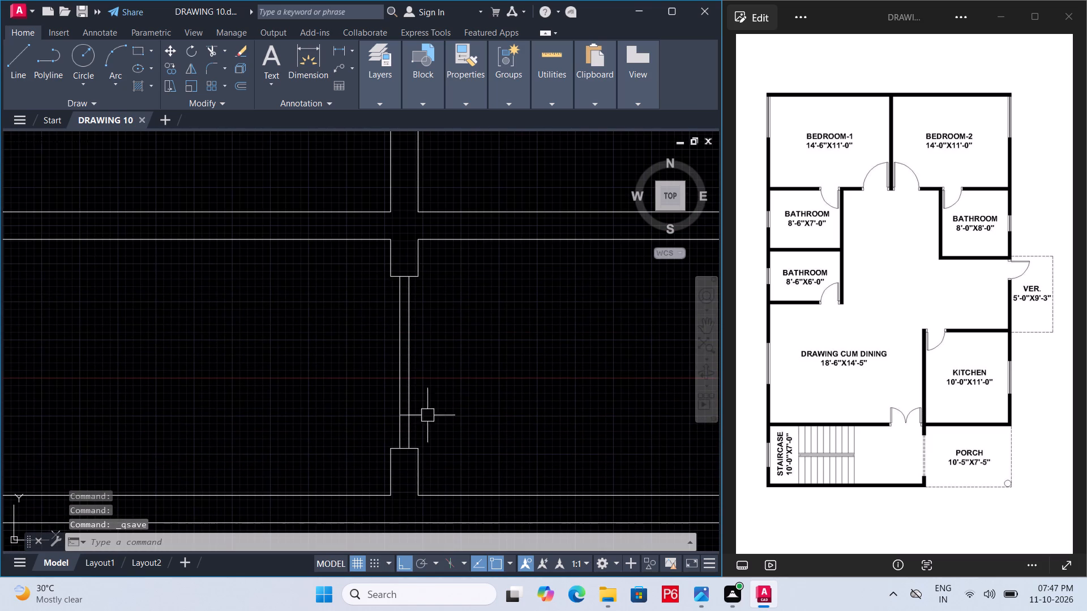
Load the ACAD_ISO02W100 (ISO dash) linetype from acad.lin into the drawing.
{"action": "left_click_drag", "start_coordinate": [448, 385], "coordinate": [443, 385]}
{"action": "left_click", "coordinate": [378, 385]}
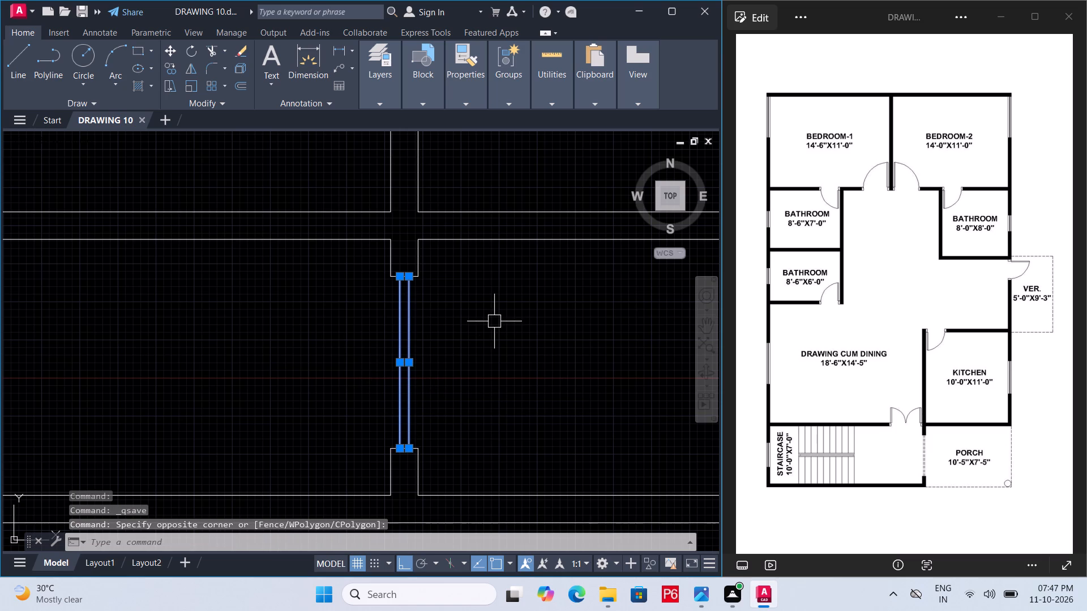
{"action": "left_click", "coordinate": [382, 85]}
{"action": "left_click", "coordinate": [474, 117]}
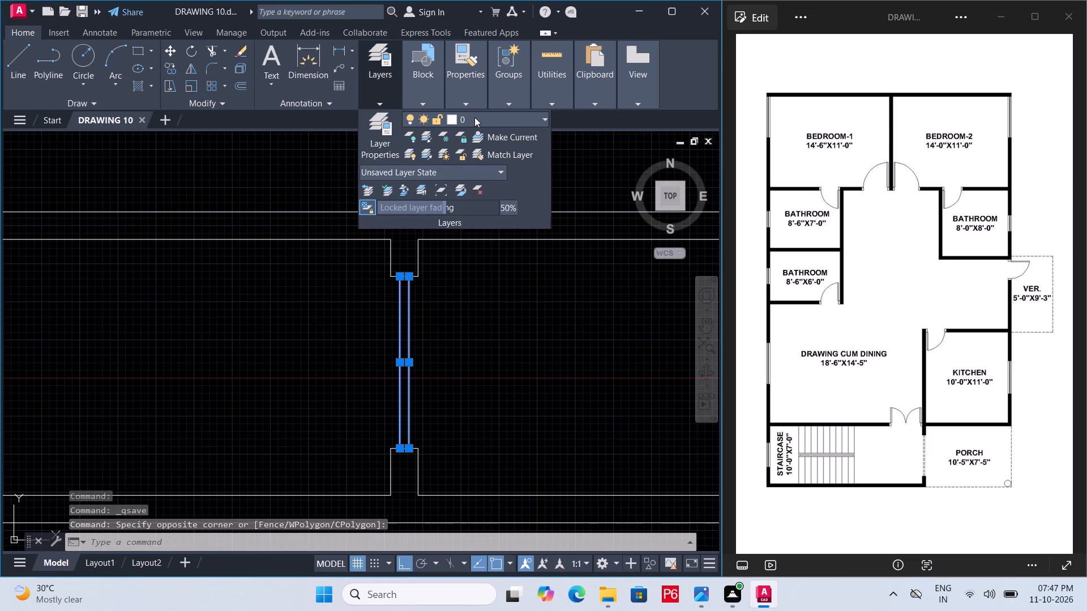
{"action": "left_click", "coordinate": [464, 89]}
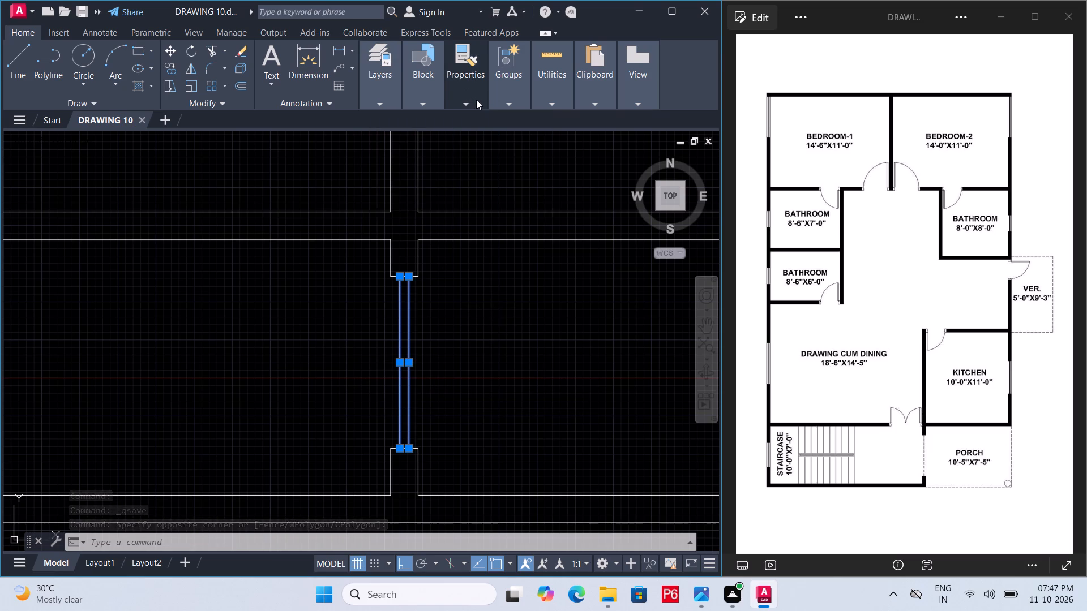
{"action": "left_click", "coordinate": [473, 96]}
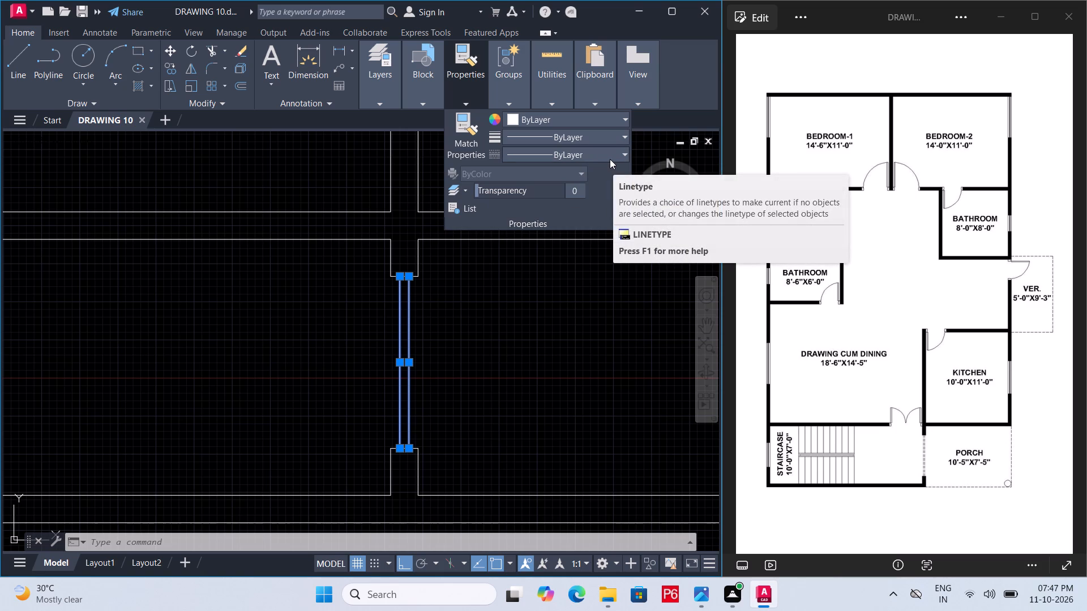
{"action": "left_click", "coordinate": [587, 156]}
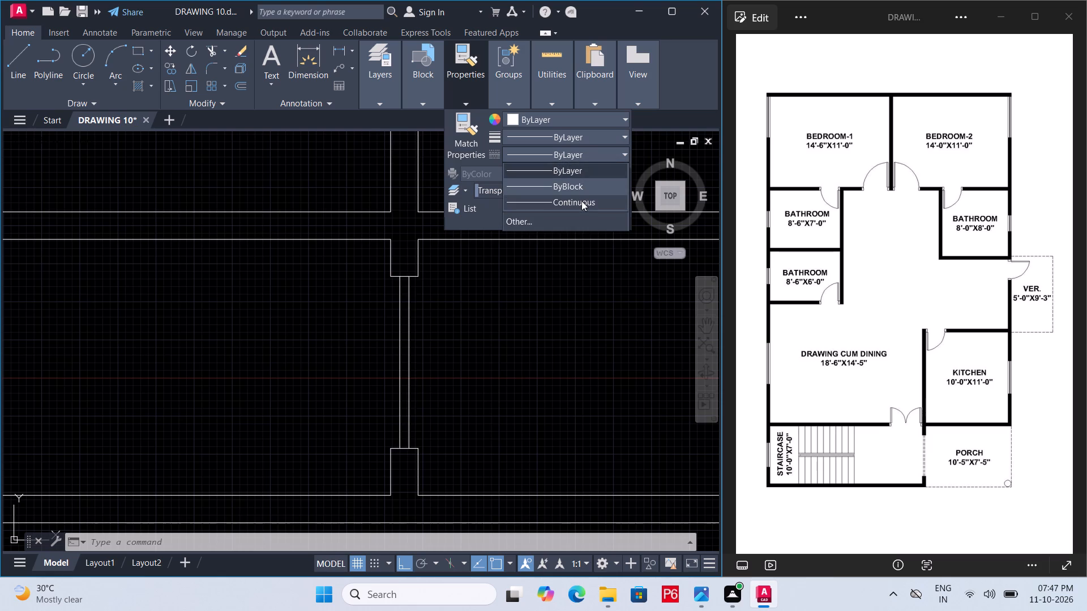
{"action": "left_click", "coordinate": [578, 212]}
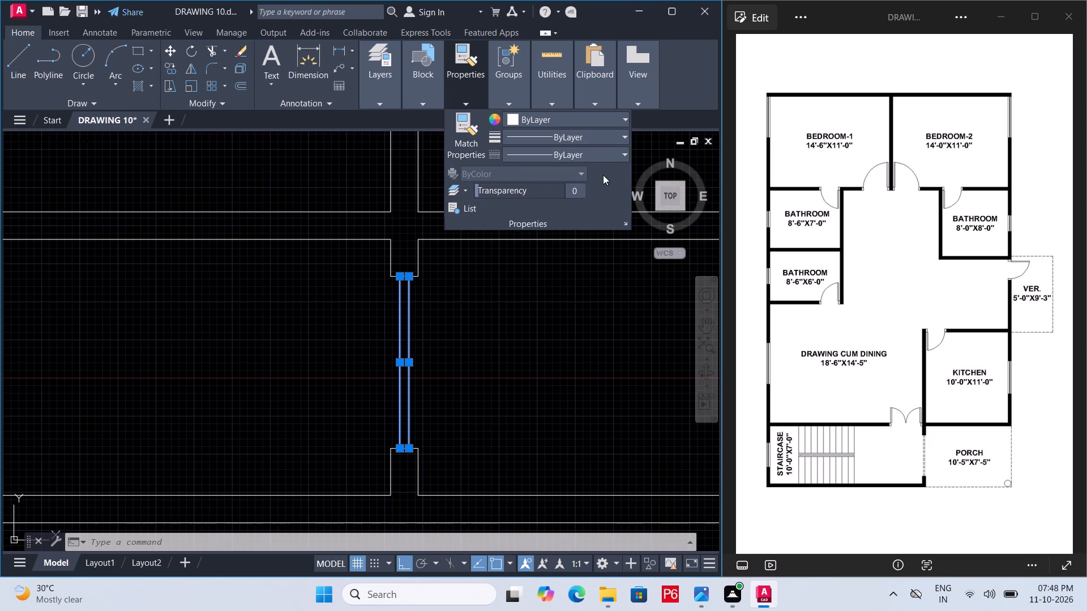
{"action": "left_click", "coordinate": [601, 159]}
{"action": "left_click", "coordinate": [584, 218]}
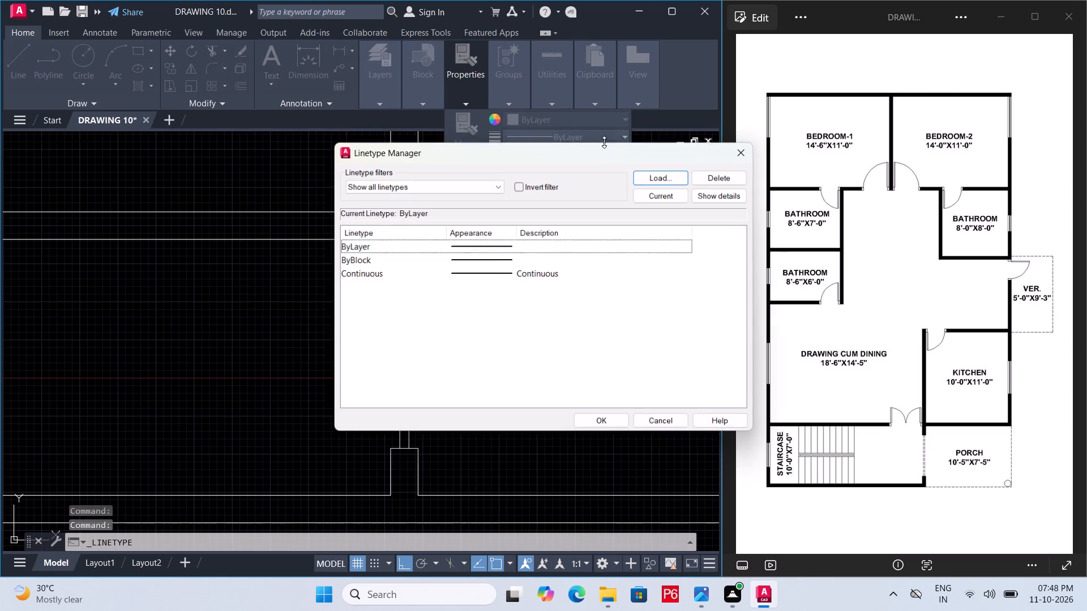
{"action": "left_click", "coordinate": [642, 176]}
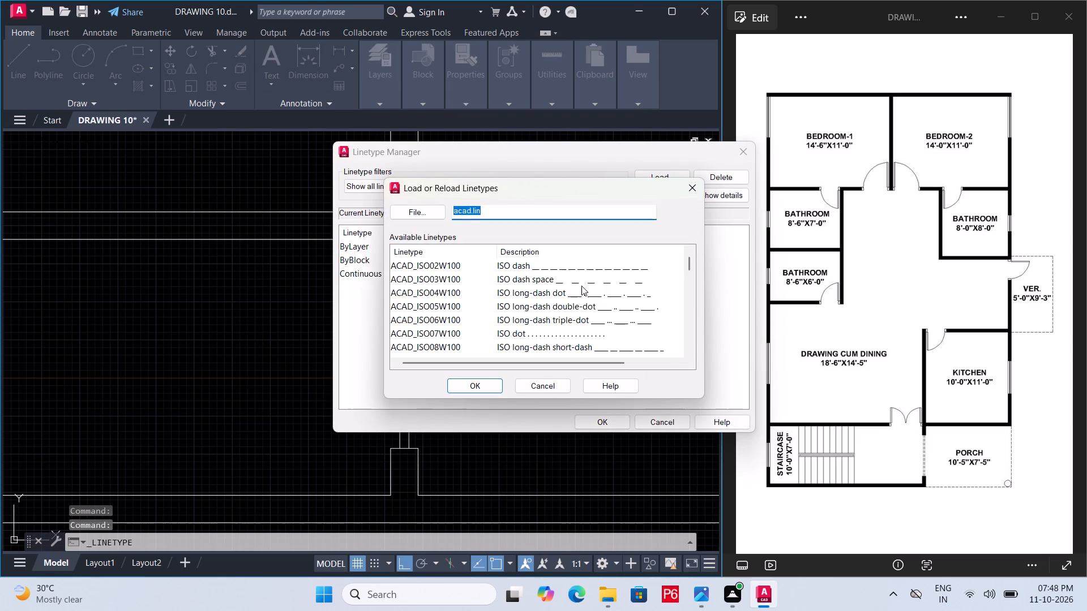
{"action": "left_click", "coordinate": [601, 269]}
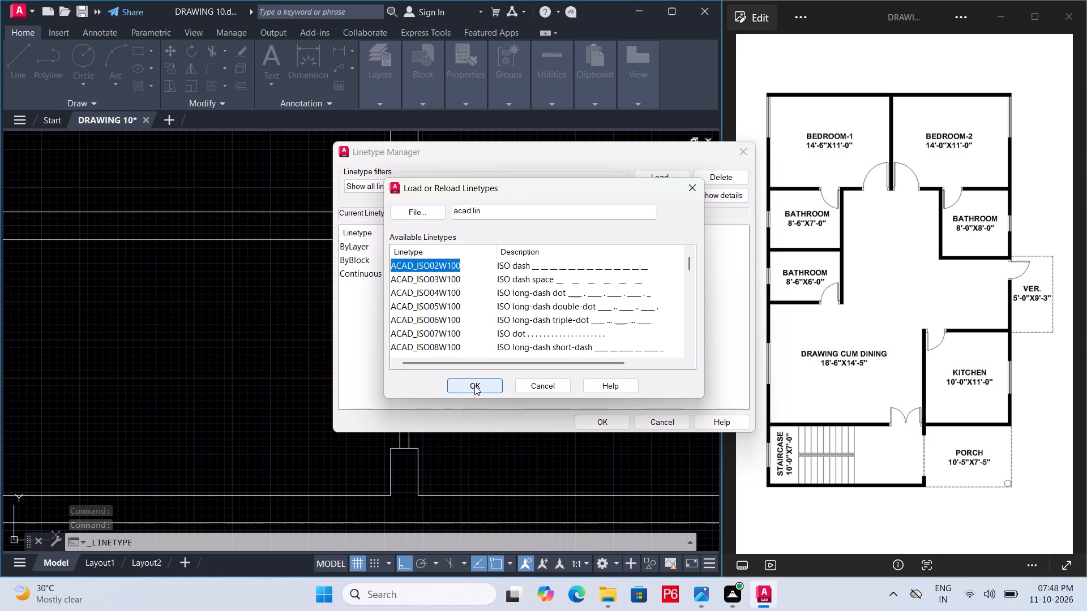
{"action": "left_click", "coordinate": [475, 385]}
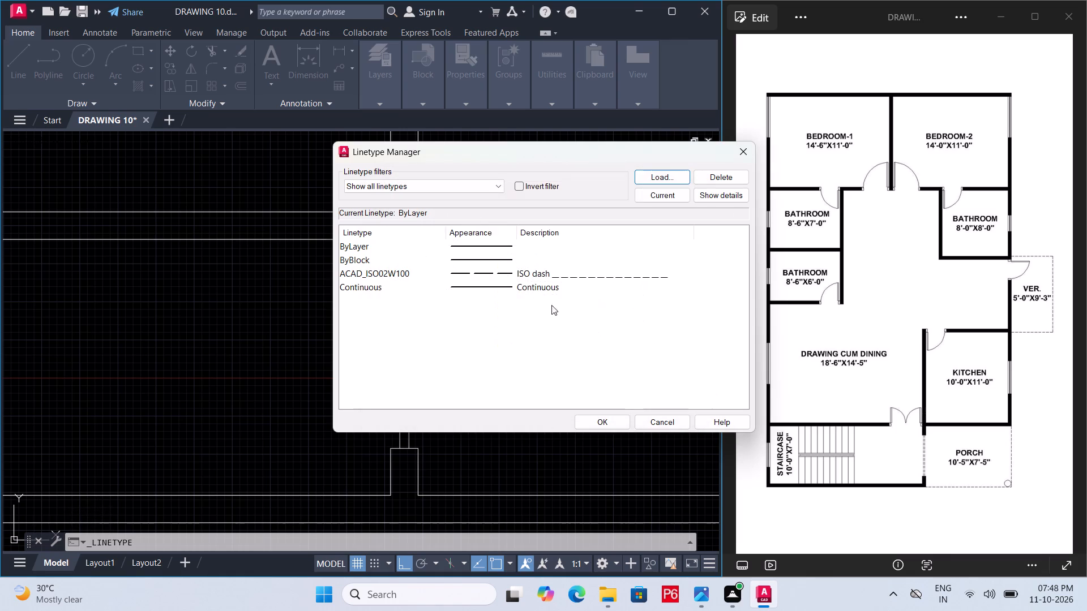
{"action": "left_click", "coordinate": [665, 175]}
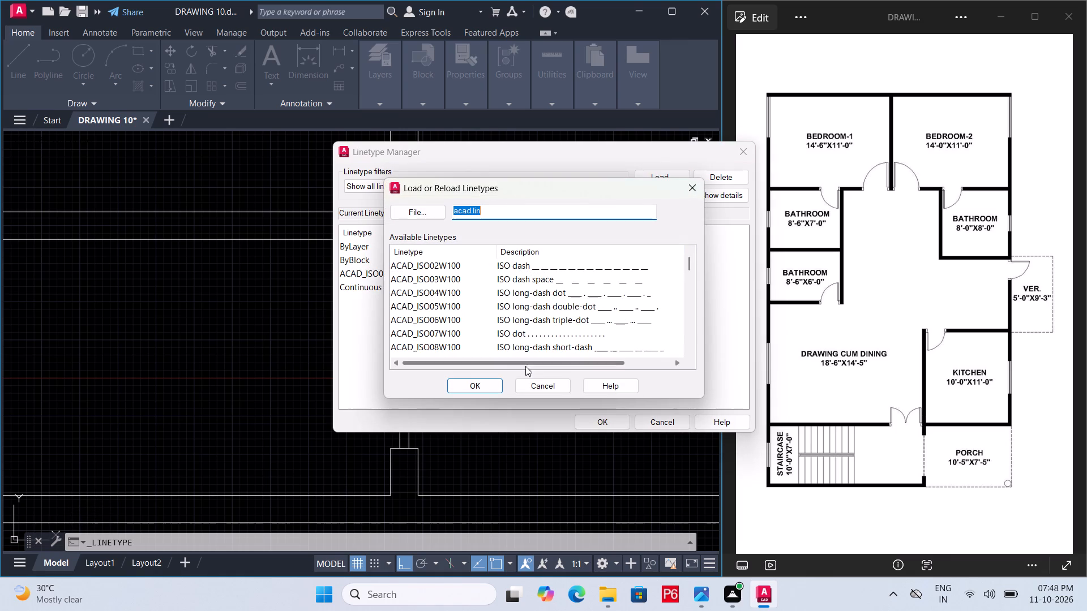
{"action": "left_click", "coordinate": [481, 386]}
{"action": "left_click", "coordinate": [600, 335]}
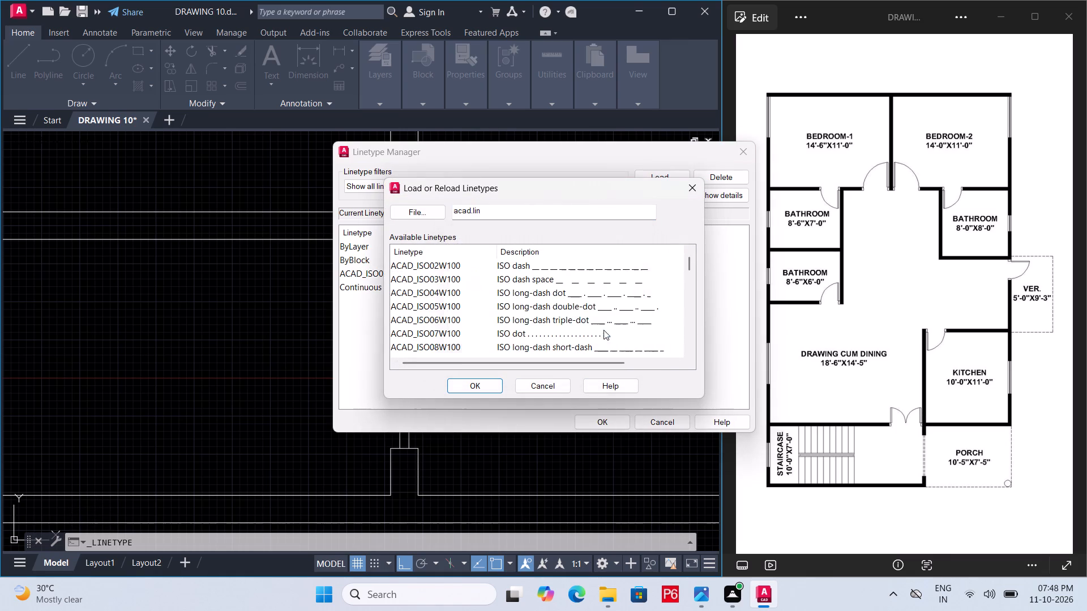
{"action": "left_click", "coordinate": [558, 385]}
{"action": "left_click", "coordinate": [619, 421]}
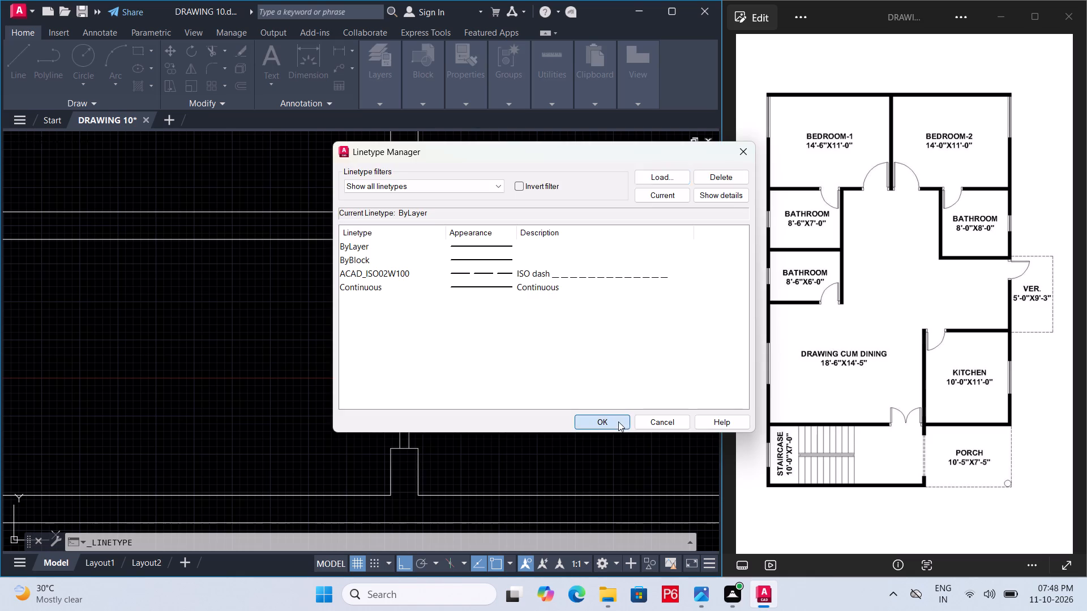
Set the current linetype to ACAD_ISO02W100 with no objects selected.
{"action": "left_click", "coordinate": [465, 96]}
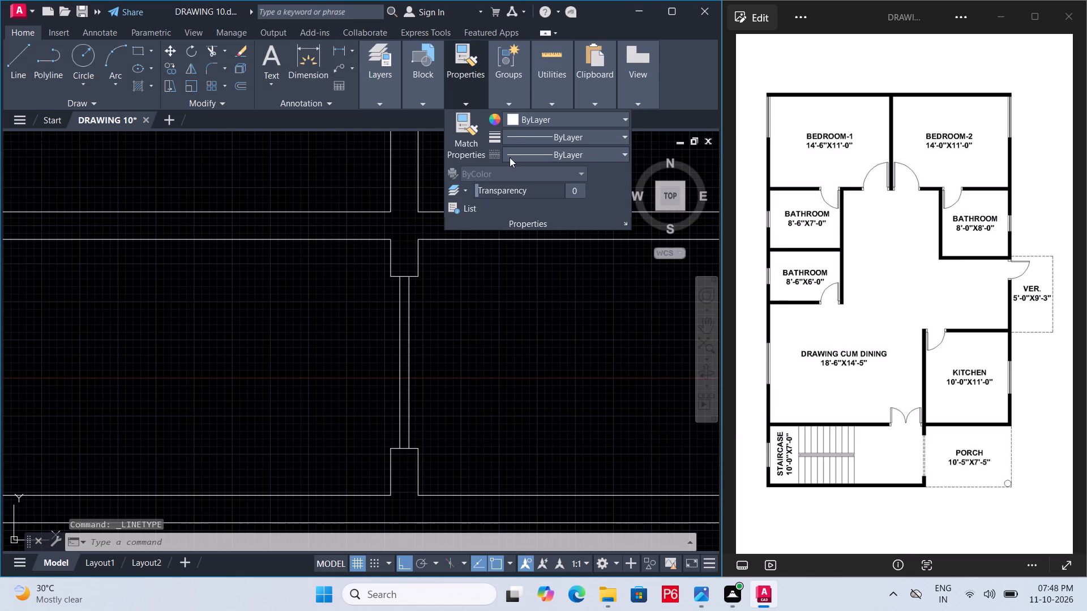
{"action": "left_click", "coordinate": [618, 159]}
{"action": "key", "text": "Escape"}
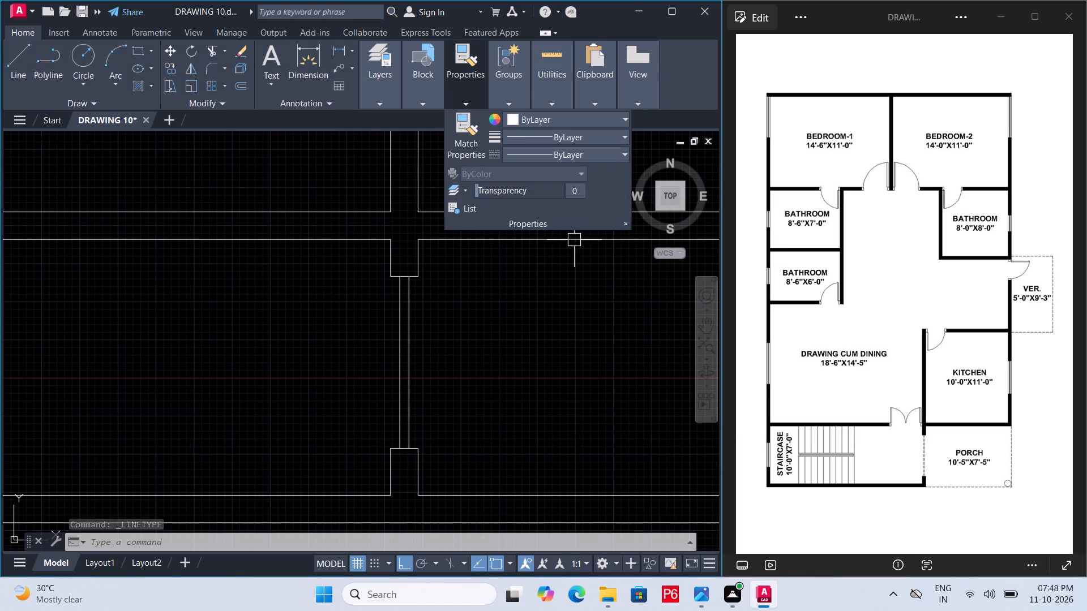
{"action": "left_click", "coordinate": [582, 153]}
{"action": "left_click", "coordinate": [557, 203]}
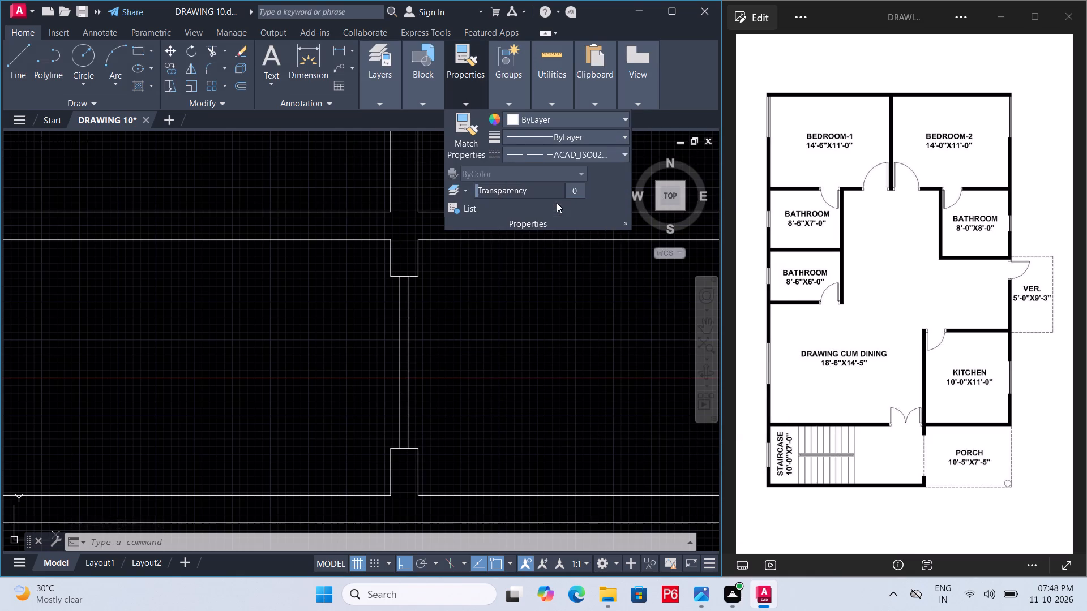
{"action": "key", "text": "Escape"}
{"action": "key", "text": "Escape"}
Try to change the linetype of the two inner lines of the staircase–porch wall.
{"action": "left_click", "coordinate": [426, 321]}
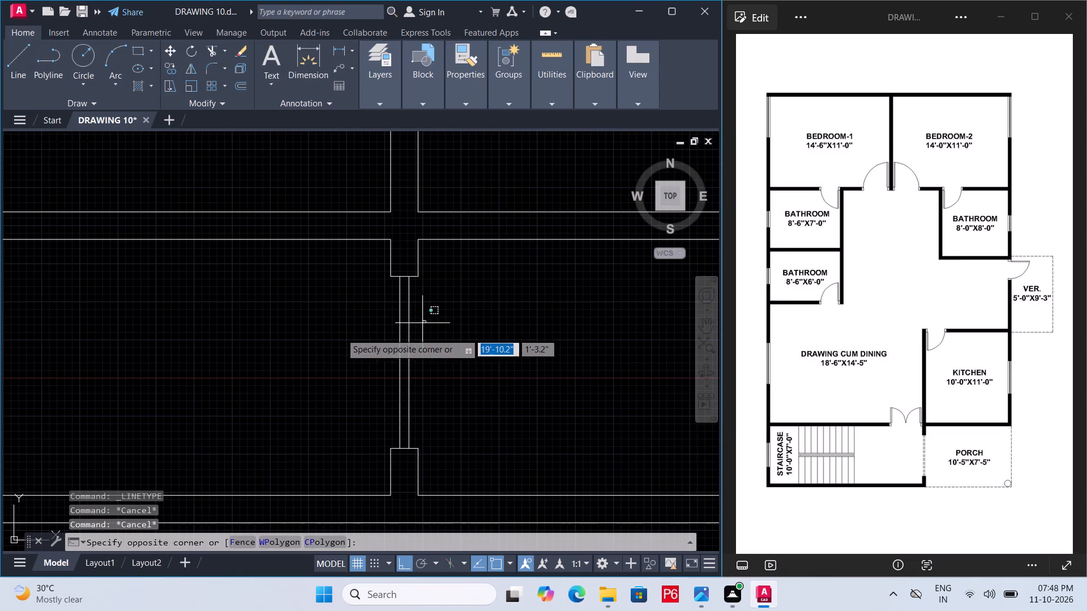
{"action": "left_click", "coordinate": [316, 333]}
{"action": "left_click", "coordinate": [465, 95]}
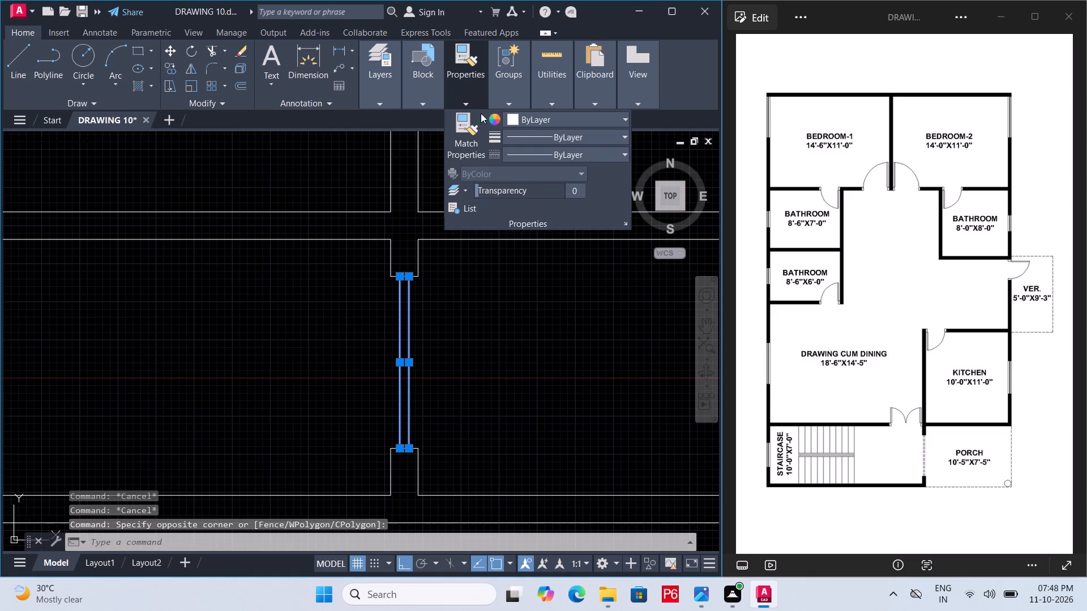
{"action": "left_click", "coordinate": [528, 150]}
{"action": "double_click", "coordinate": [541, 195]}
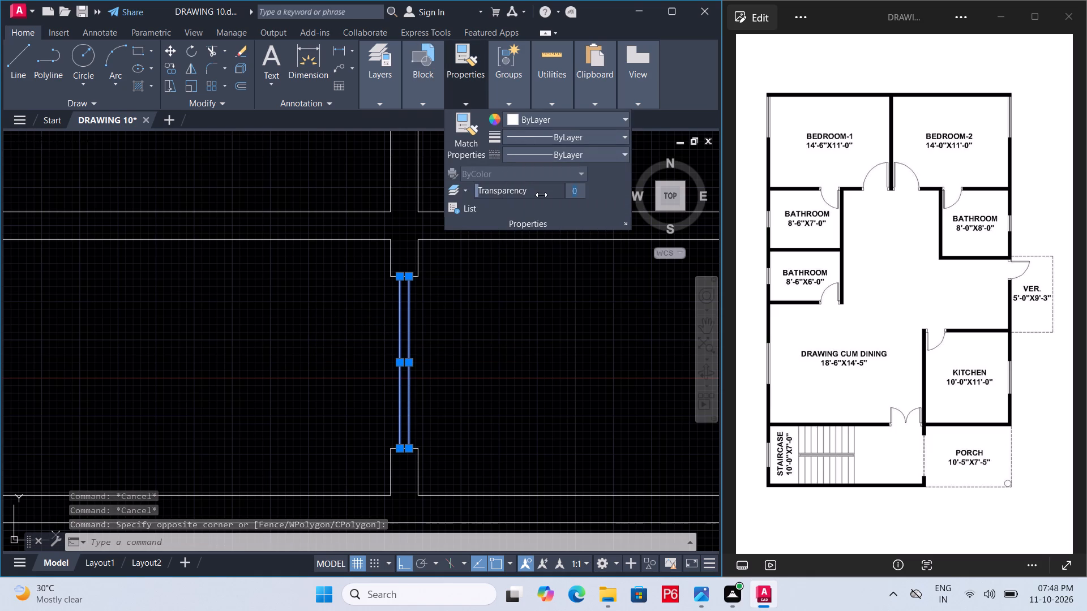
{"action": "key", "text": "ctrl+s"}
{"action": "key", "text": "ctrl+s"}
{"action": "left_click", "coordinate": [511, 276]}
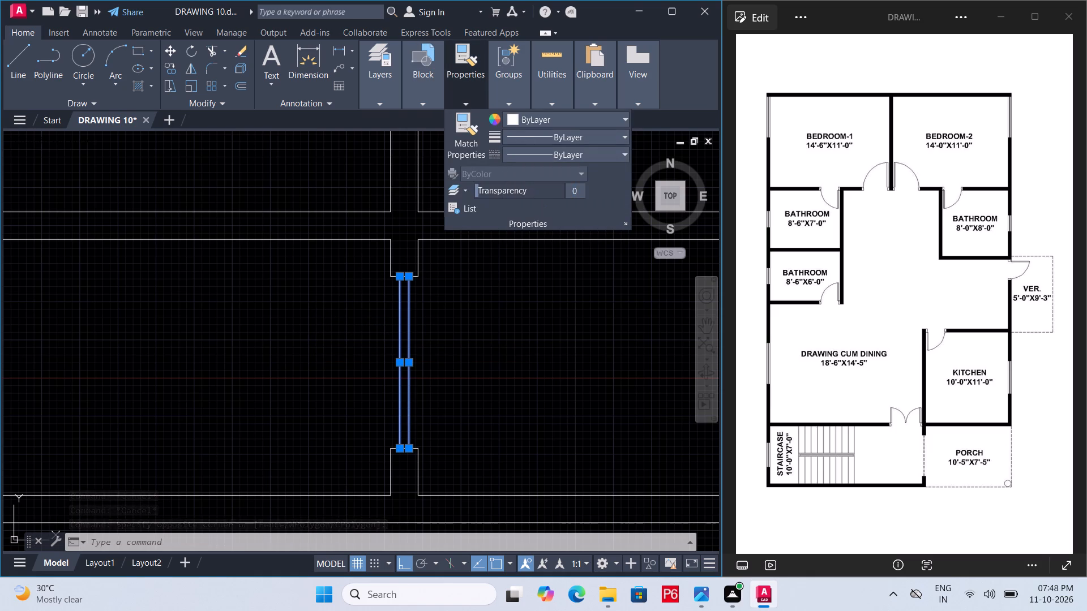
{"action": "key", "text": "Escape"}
Set the linetype of the two inner lines of the staircase–porch wall to ACAD_ISO02W100.
{"action": "scroll", "coordinate": [418, 344], "scroll_direction": "up", "scroll_amount": 5}
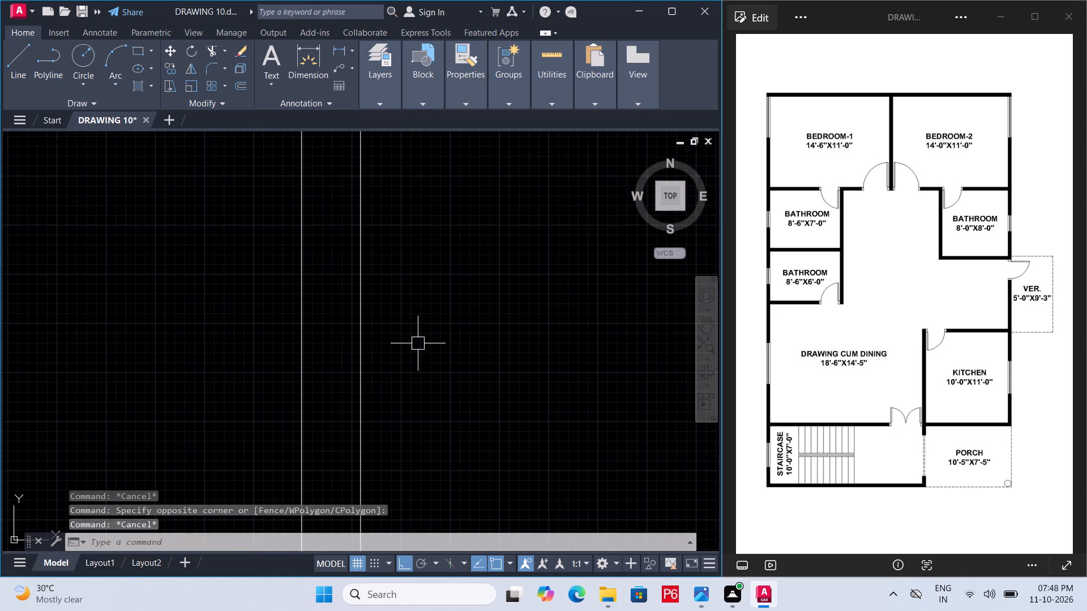
{"action": "scroll", "coordinate": [345, 344], "scroll_direction": "up", "scroll_amount": 3}
{"action": "scroll", "coordinate": [411, 319], "scroll_direction": "down", "scroll_amount": 5}
{"action": "left_click", "coordinate": [458, 288]}
{"action": "left_click", "coordinate": [323, 295]}
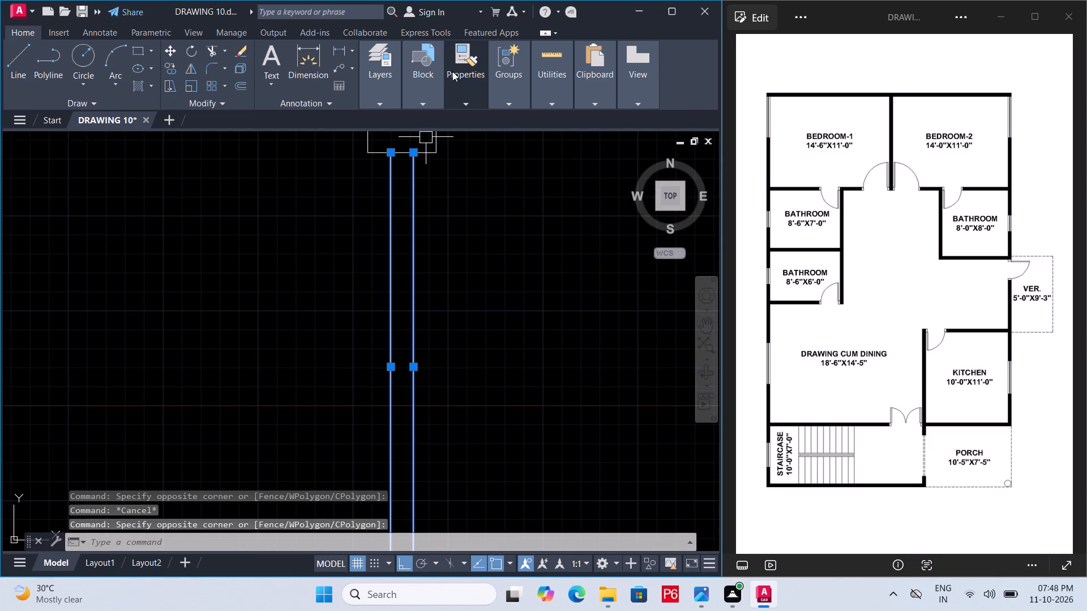
{"action": "left_click", "coordinate": [461, 94]}
{"action": "double_click", "coordinate": [565, 150]}
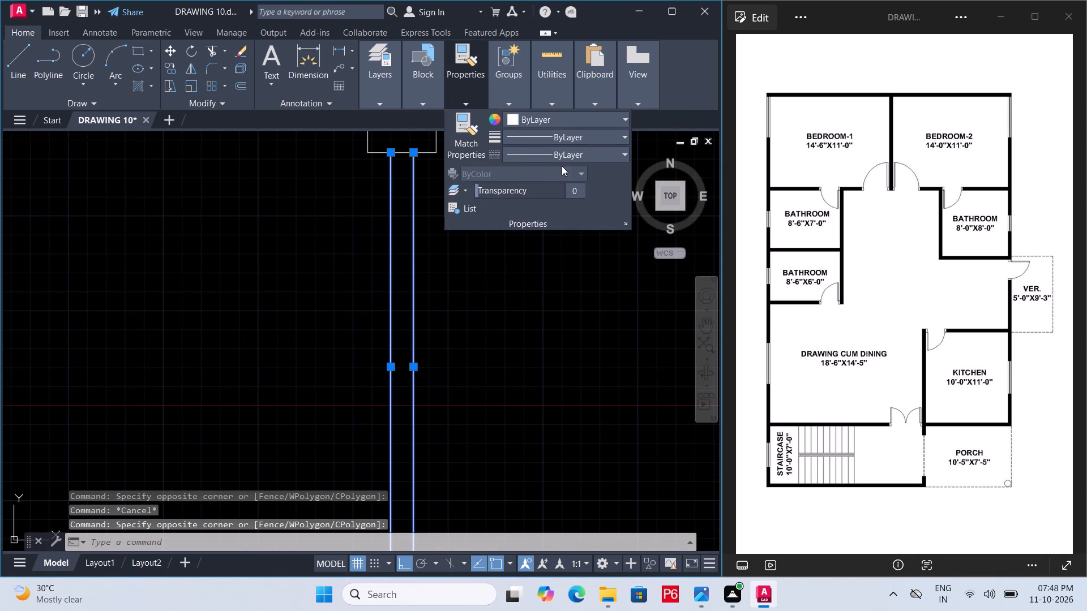
{"action": "double_click", "coordinate": [567, 153]}
{"action": "left_click", "coordinate": [557, 155]}
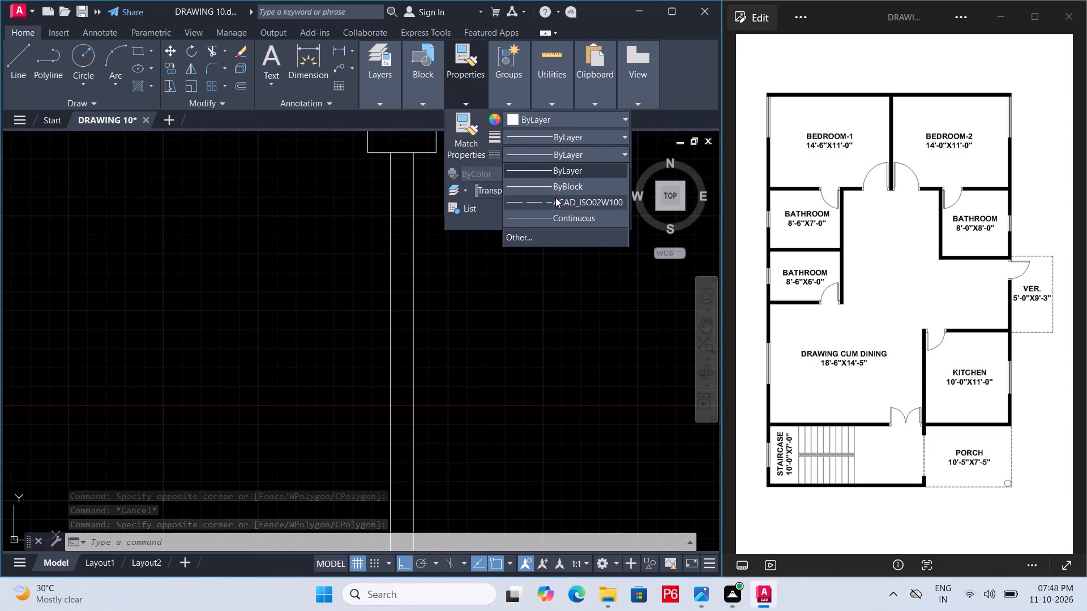
{"action": "left_click", "coordinate": [555, 197]}
{"action": "double_click", "coordinate": [529, 299]}
{"action": "left_click", "coordinate": [472, 337]}
{"action": "double_click", "coordinate": [478, 331]}
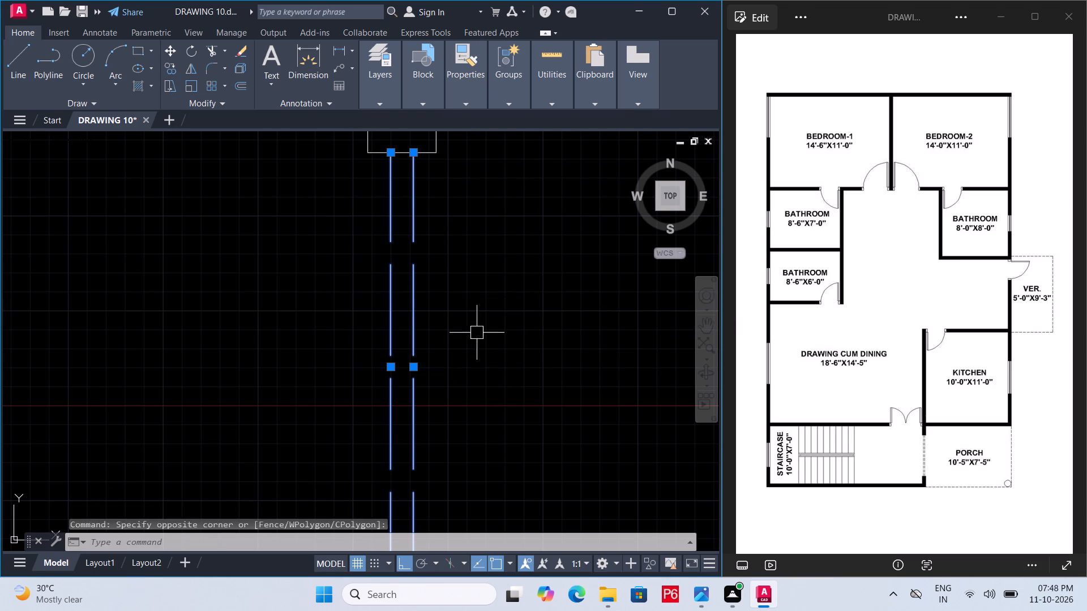
{"action": "key", "text": "space"}
{"action": "key", "text": "space"}
{"action": "left_click", "coordinate": [501, 256]}
{"action": "key", "text": "Escape"}
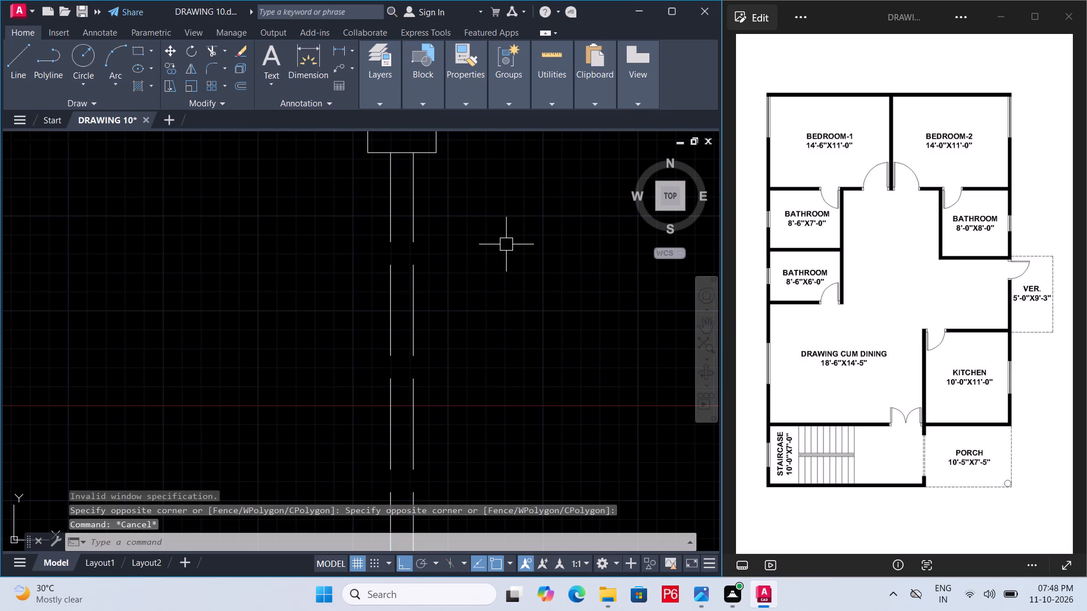
Save the drawing with the dashed staircase–porch wall lines.
{"action": "middle_click_drag", "start_coordinate": [503, 242], "coordinate": [453, 221]}
{"action": "scroll", "coordinate": [497, 237], "scroll_direction": "down", "scroll_amount": 1}
{"action": "scroll", "coordinate": [453, 221], "scroll_direction": "down", "scroll_amount": 1}
{"action": "key", "text": "ctrl+s"}
{"action": "key", "text": "ctrl+s"}
{"action": "key", "text": "ctrl+s"}
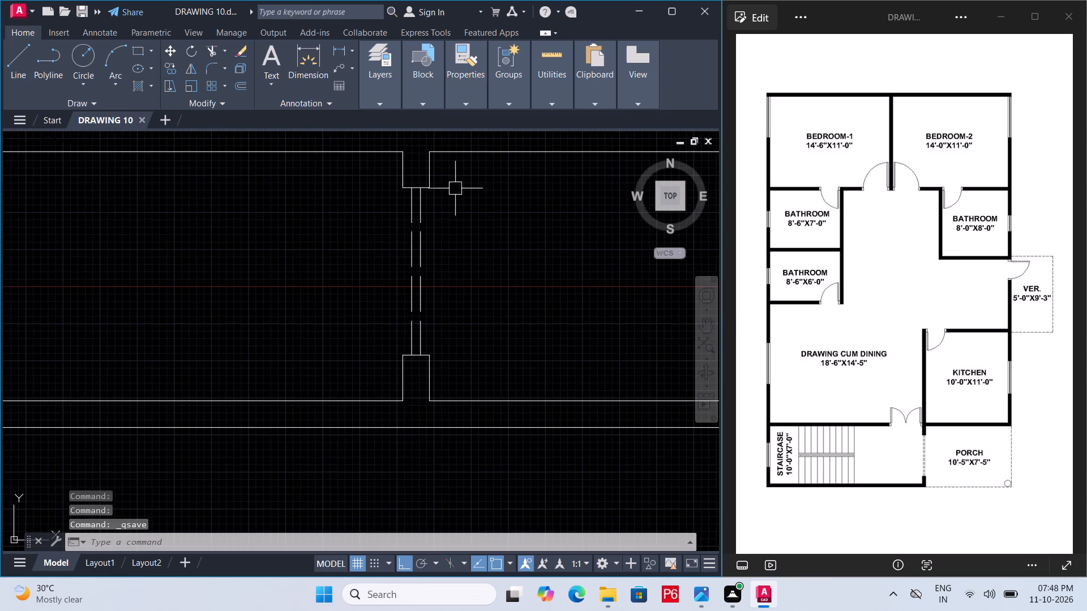
Switch the current linetype for new objects back to a solid line and save the drawing.
{"action": "left_click", "coordinate": [465, 98]}
{"action": "left_click", "coordinate": [555, 152]}
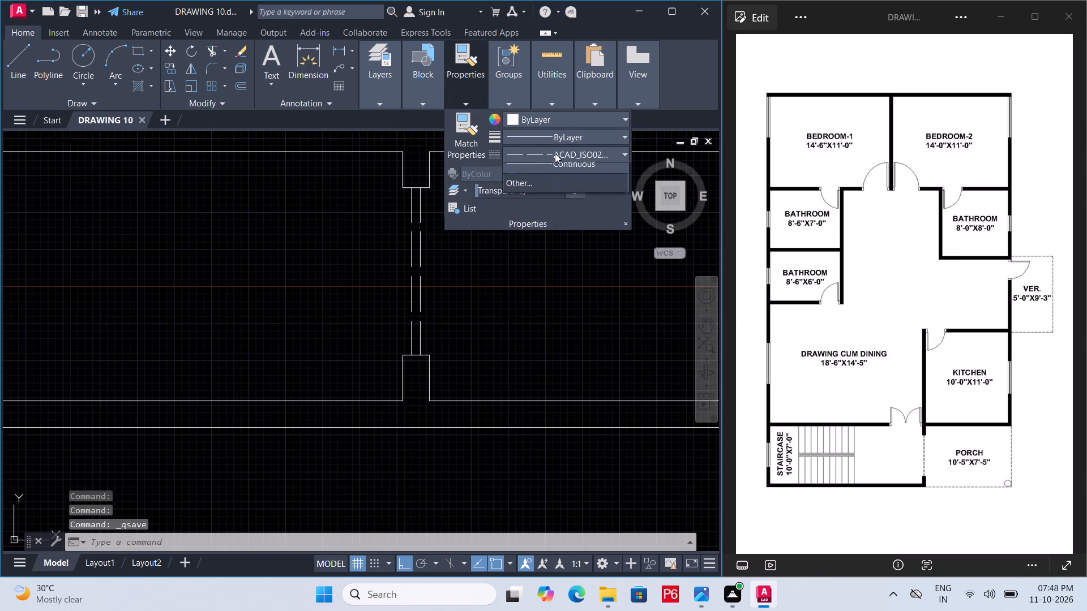
{"action": "left_click", "coordinate": [557, 167]}
{"action": "double_click", "coordinate": [490, 326]}
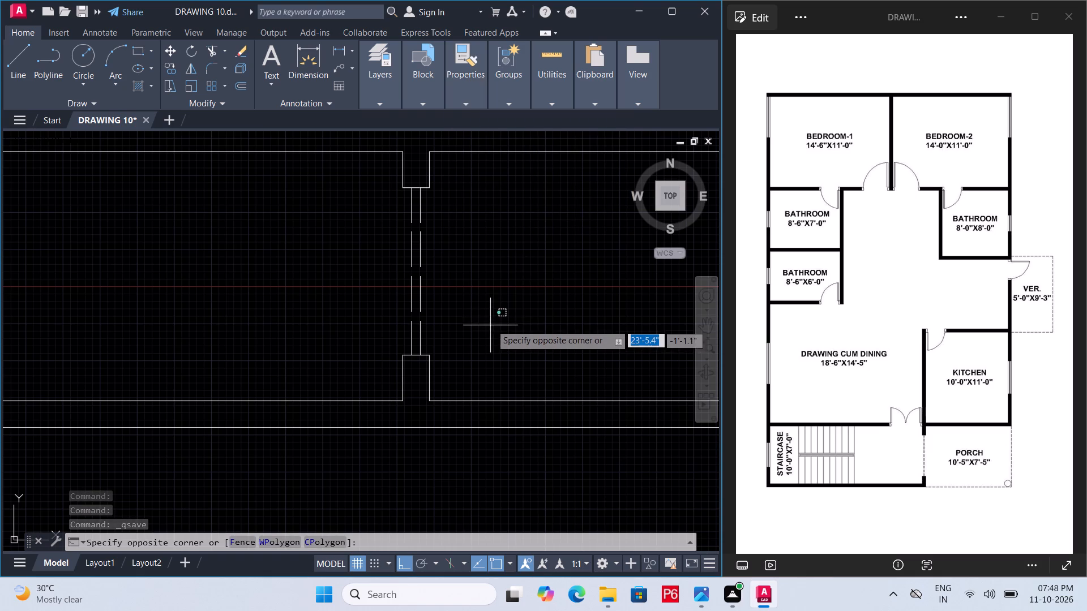
{"action": "key", "text": "ctrl+s"}
{"action": "key", "text": "ctrl+s"}
{"action": "key", "text": "ctrl+s"}
Trim the wall line crossing the outer lower corner of the 8'-6"X6'-0" bathroom and save the drawing.
{"action": "scroll", "coordinate": [473, 322], "scroll_direction": "down", "scroll_amount": 2}
{"action": "middle_click_drag", "start_coordinate": [467, 326], "coordinate": [384, 443]}
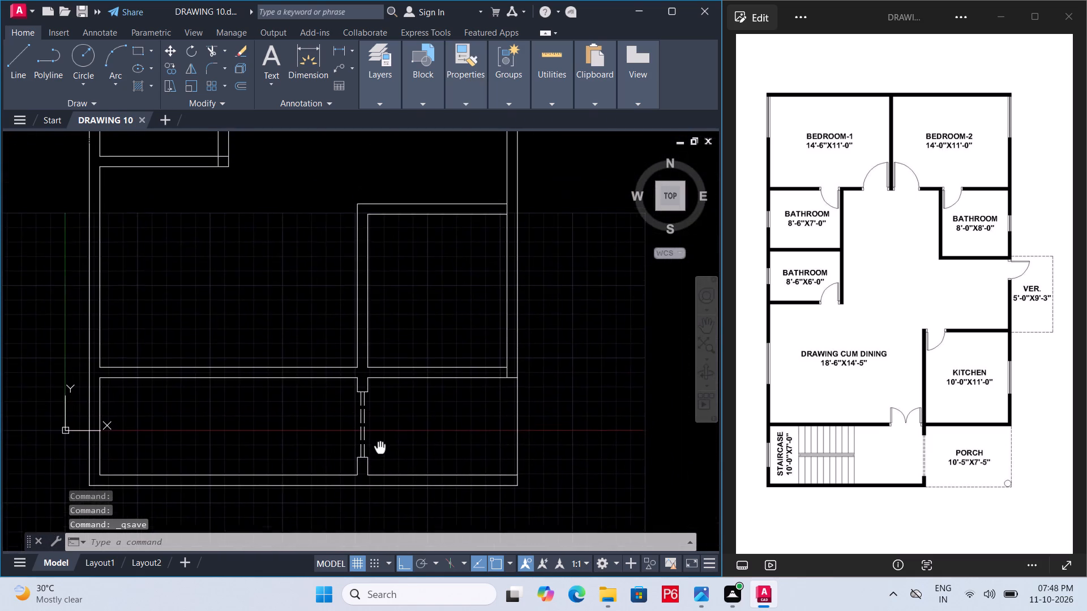
{"action": "scroll", "coordinate": [404, 411], "scroll_direction": "down", "scroll_amount": 2}
{"action": "middle_click_drag", "start_coordinate": [405, 410], "coordinate": [427, 401]}
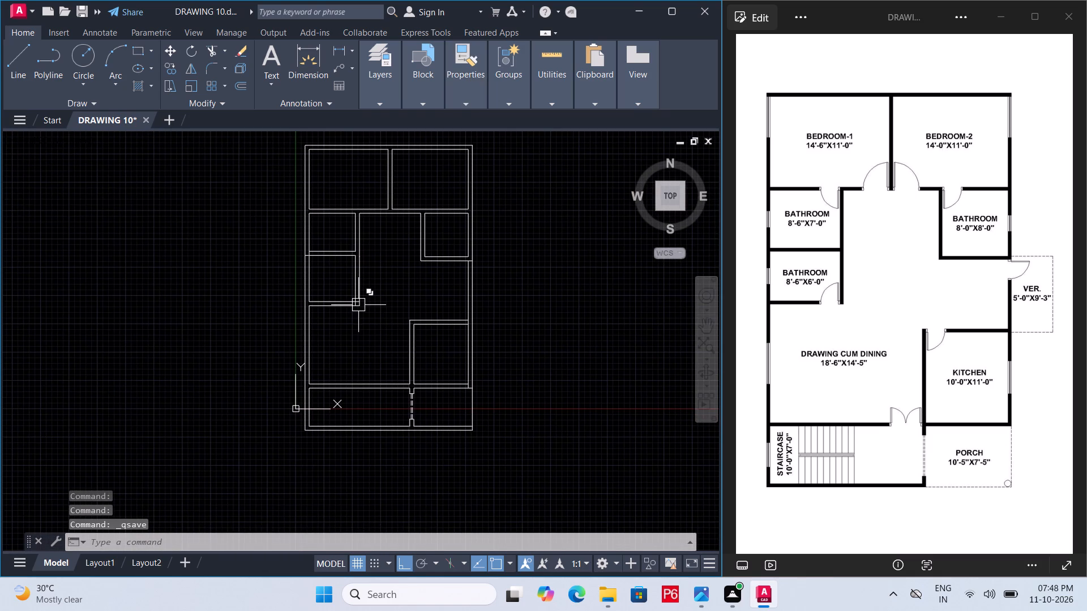
{"action": "scroll", "coordinate": [374, 313], "scroll_direction": "up", "scroll_amount": 3}
{"action": "scroll", "coordinate": [297, 297], "scroll_direction": "up", "scroll_amount": 3}
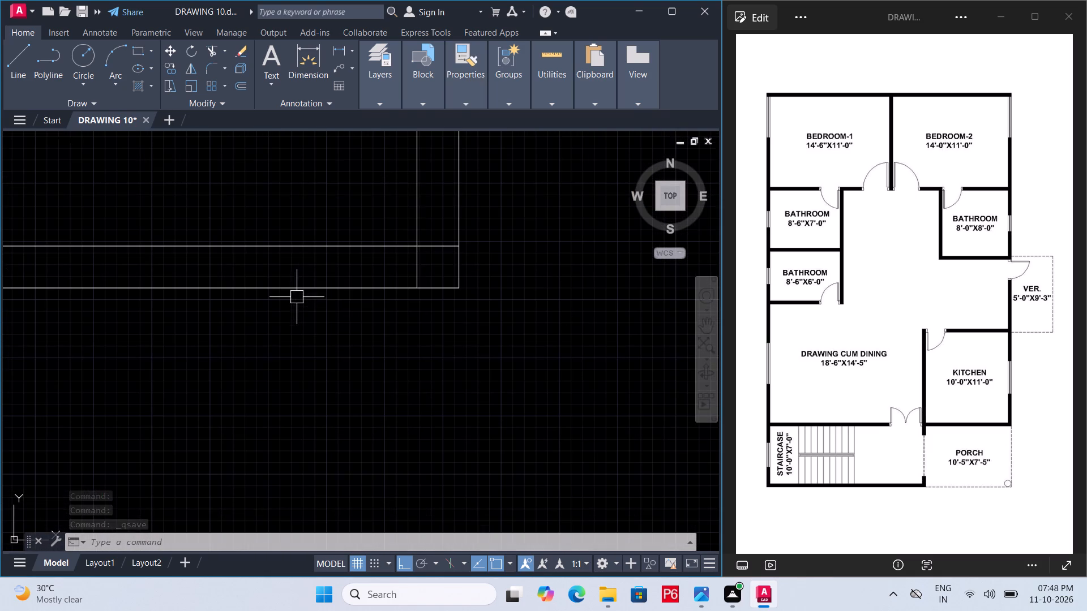
{"action": "type", "text": "TR"}
{"action": "key", "text": "space"}
{"action": "key", "text": "space"}
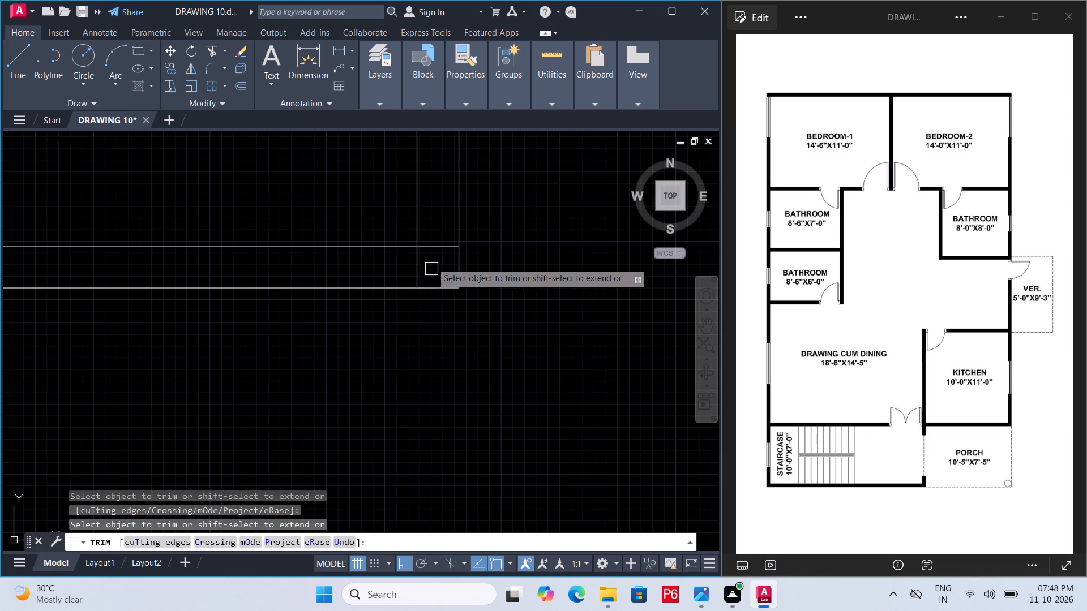
{"action": "left_click", "coordinate": [438, 244]}
{"action": "scroll", "coordinate": [448, 304], "scroll_direction": "down", "scroll_amount": 3}
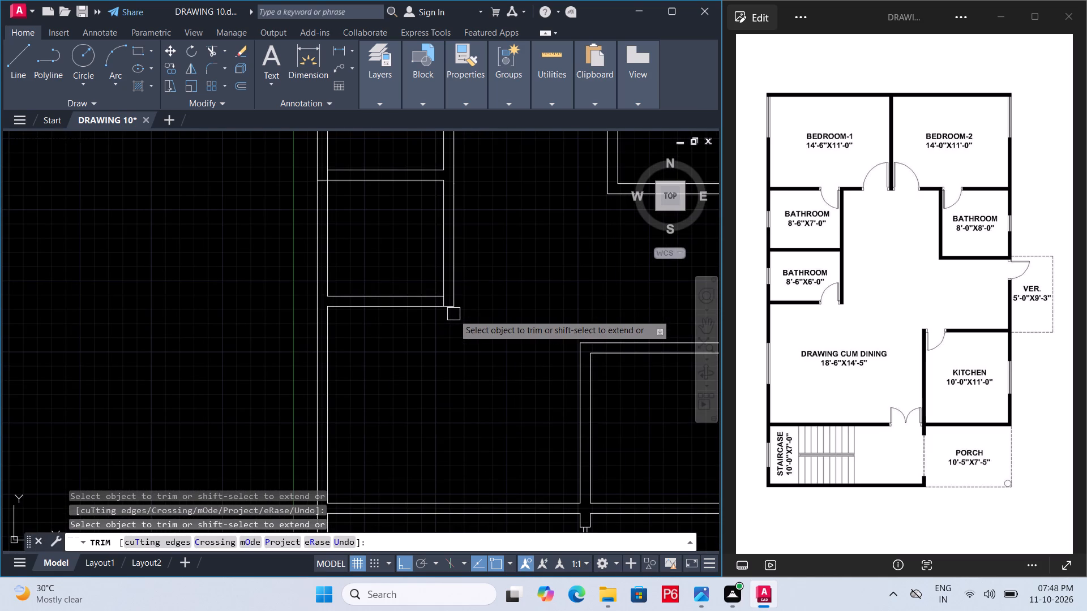
{"action": "key", "text": "ctrl+s"}
{"action": "key", "text": "ctrl+s"}
Trim the overlapping lines where the wall between the two left bathrooms meets the left exterior wall.
{"action": "middle_click_drag", "start_coordinate": [453, 292], "coordinate": [452, 407]}
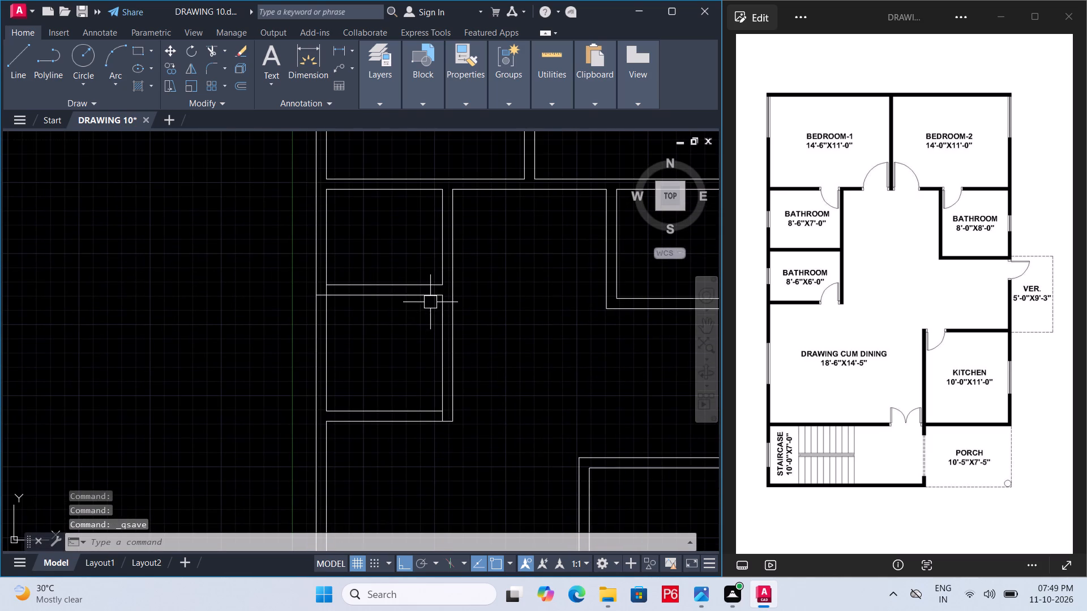
{"action": "scroll", "coordinate": [322, 302], "scroll_direction": "up", "scroll_amount": 3}
{"action": "key", "text": "r"}
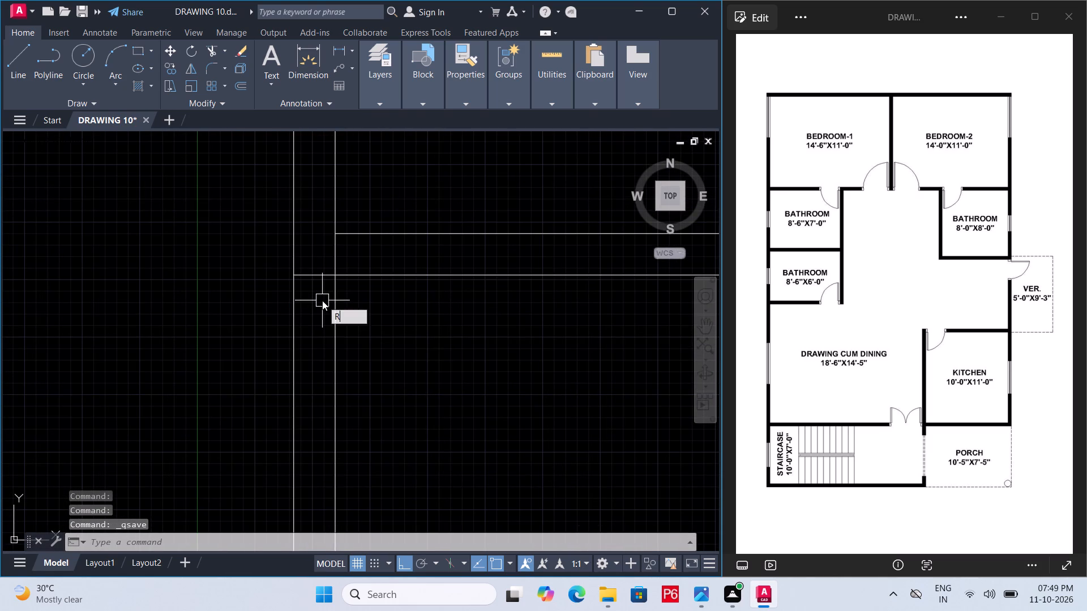
{"action": "key", "text": "Escape"}
{"action": "type", "text": "TR"}
{"action": "key", "text": "space"}
{"action": "key", "text": "space"}
{"action": "left_click_drag", "start_coordinate": [319, 266], "coordinate": [318, 277]}
{"action": "left_click_drag", "start_coordinate": [315, 299], "coordinate": [320, 283]}
{"action": "left_click", "coordinate": [336, 251]}
{"action": "scroll", "coordinate": [278, 283], "scroll_direction": "down", "scroll_amount": 1}
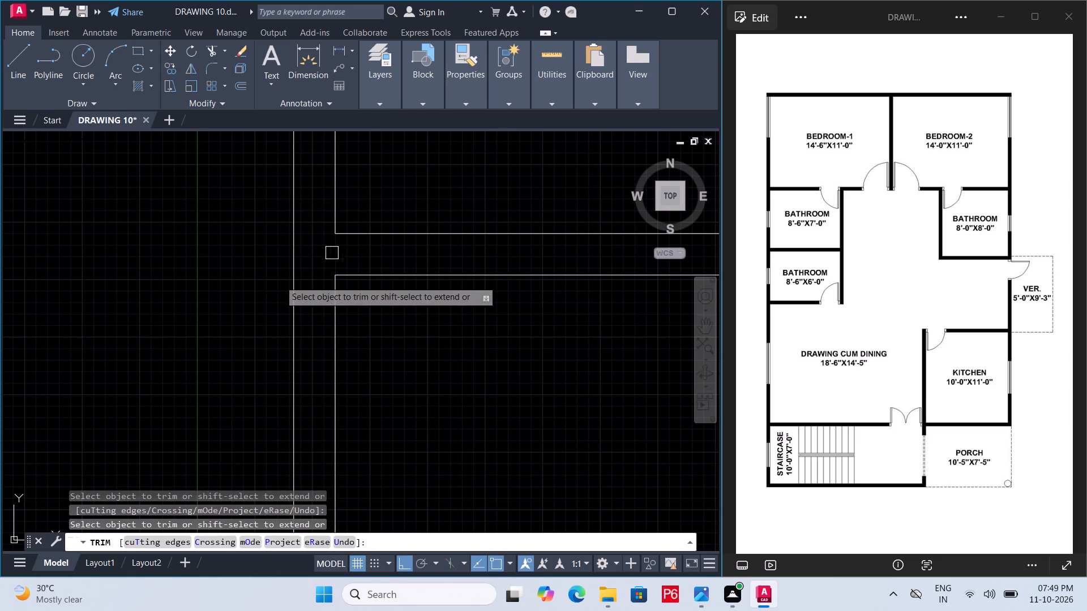
Trim the right exterior wall's inner line where the kitchen's top and bottom walls join it.
{"action": "scroll", "coordinate": [278, 283], "scroll_direction": "down", "scroll_amount": 2}
{"action": "middle_click_drag", "start_coordinate": [347, 282], "coordinate": [331, 450]}
{"action": "scroll", "coordinate": [349, 284], "scroll_direction": "down", "scroll_amount": 1}
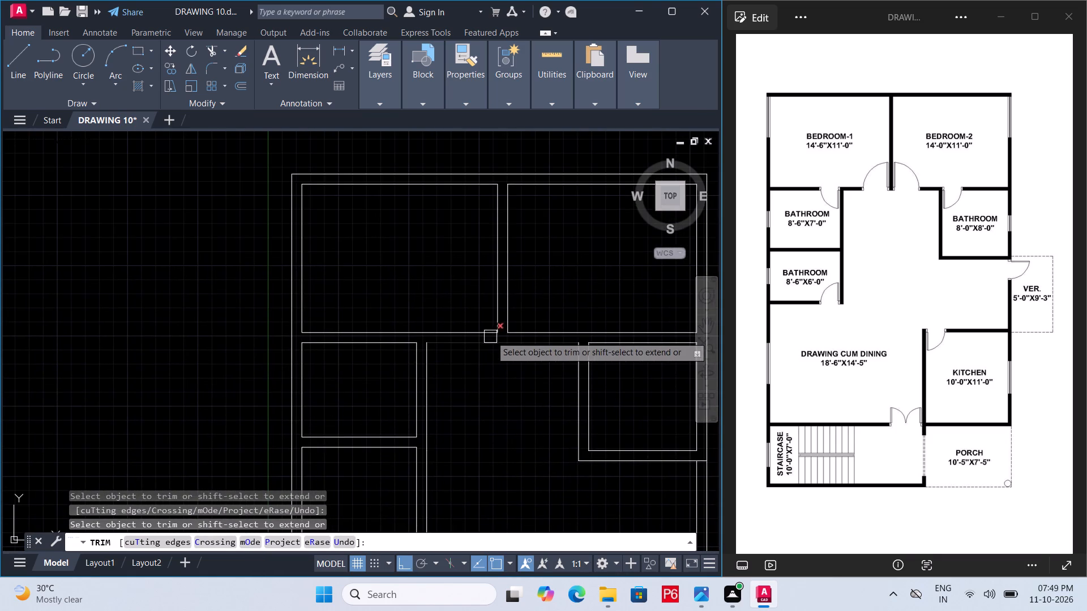
{"action": "middle_click_drag", "start_coordinate": [539, 275], "coordinate": [323, 205]}
{"action": "middle_click_drag", "start_coordinate": [301, 423], "coordinate": [338, 335]}
{"action": "middle_click_drag", "start_coordinate": [469, 420], "coordinate": [469, 420]}
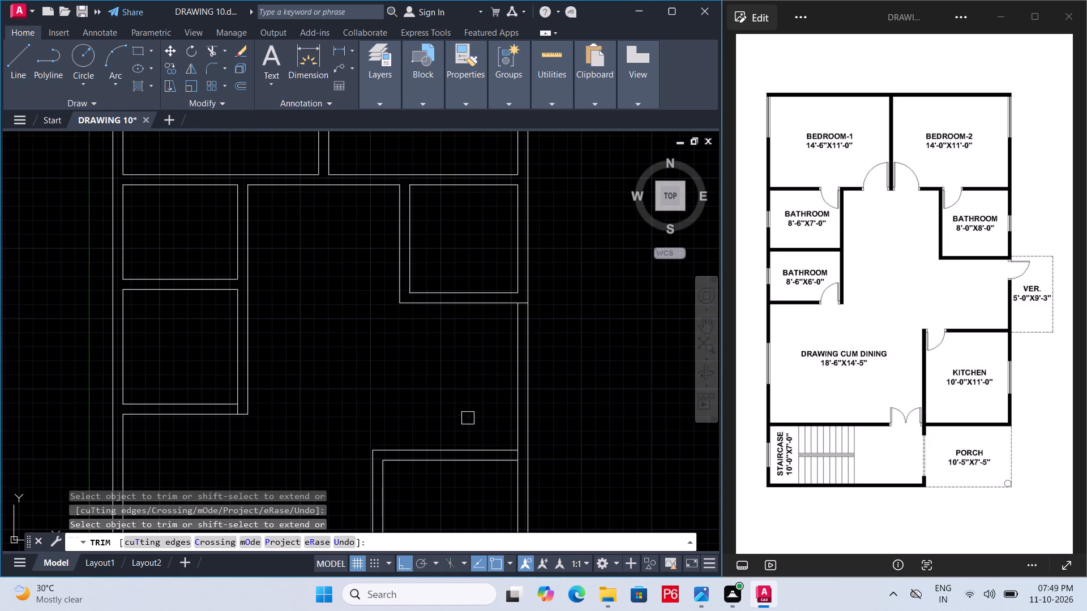
{"action": "middle_click_drag", "start_coordinate": [469, 420], "coordinate": [457, 255]}
{"action": "scroll", "coordinate": [518, 292], "scroll_direction": "up", "scroll_amount": 2}
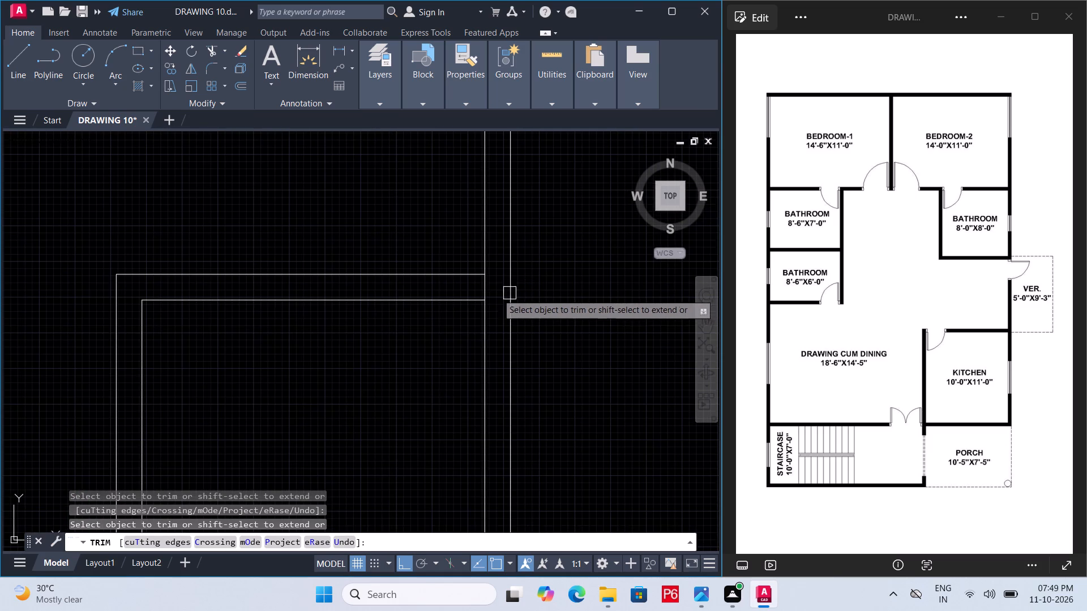
{"action": "left_click", "coordinate": [489, 289]}
{"action": "scroll", "coordinate": [486, 289], "scroll_direction": "down", "scroll_amount": 2}
{"action": "middle_click_drag", "start_coordinate": [486, 290], "coordinate": [510, 128]}
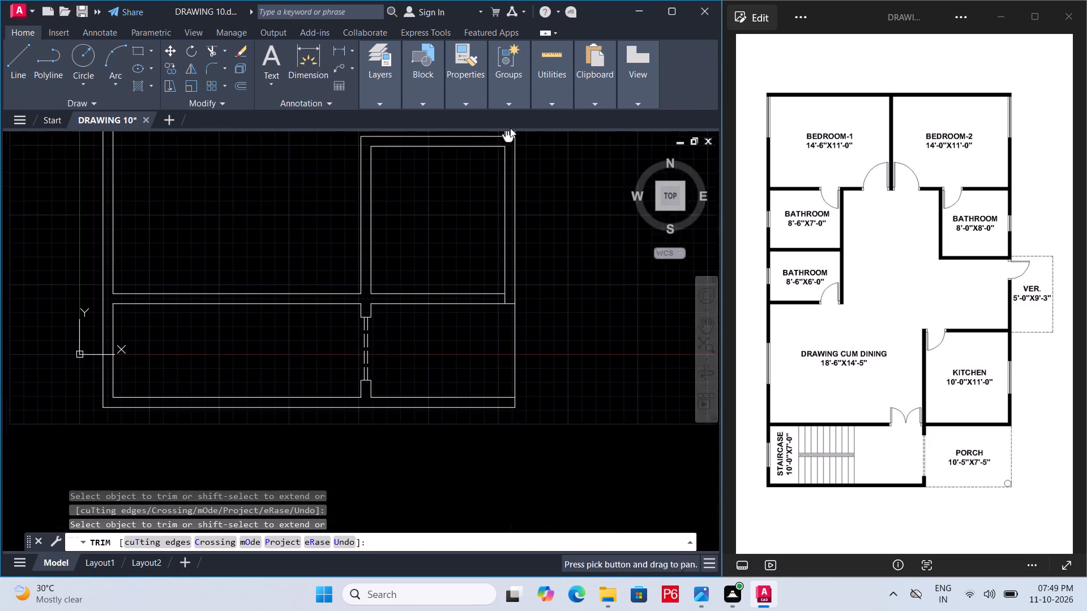
{"action": "scroll", "coordinate": [515, 292], "scroll_direction": "up", "scroll_amount": 2}
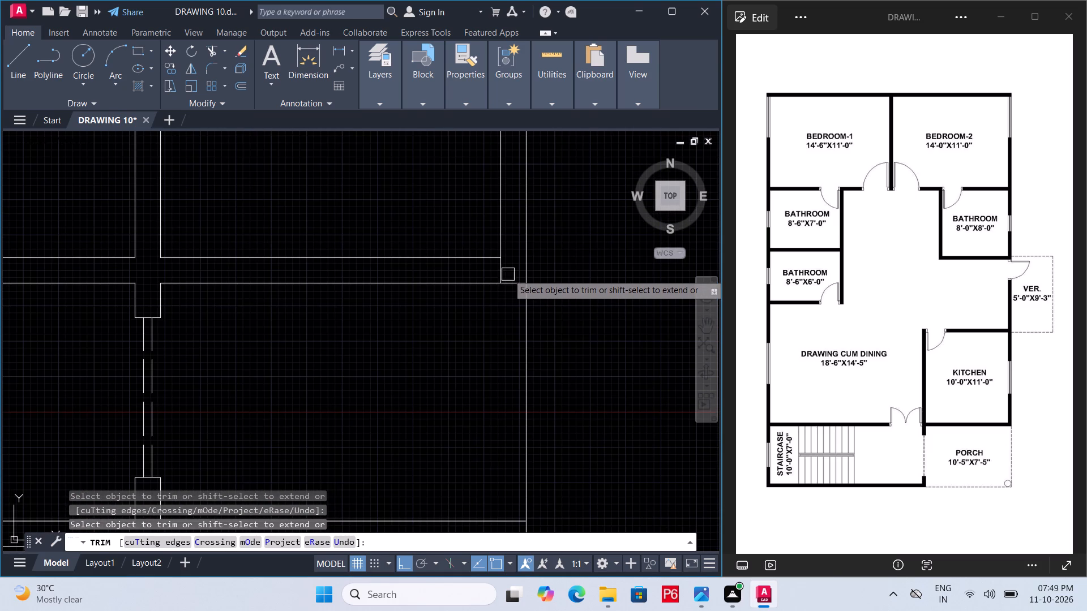
{"action": "left_click", "coordinate": [500, 273]}
Trim the 8'-0"X8'-0" bathroom's bottom wall line where it crosses the right exterior wall, and save the drawing.
{"action": "scroll", "coordinate": [462, 269], "scroll_direction": "down", "scroll_amount": 3}
{"action": "middle_click_drag", "start_coordinate": [390, 305], "coordinate": [402, 319]}
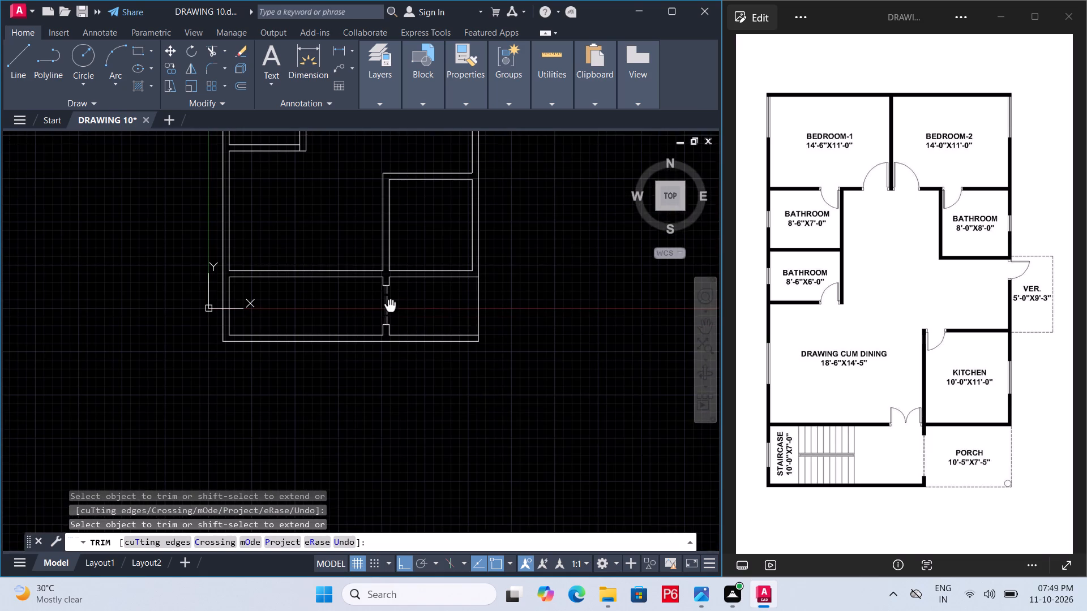
{"action": "middle_click_drag", "start_coordinate": [402, 319], "coordinate": [410, 325]}
{"action": "middle_click_drag", "start_coordinate": [489, 278], "coordinate": [396, 427]}
{"action": "middle_click_drag", "start_coordinate": [426, 283], "coordinate": [429, 335]}
{"action": "scroll", "coordinate": [403, 321], "scroll_direction": "up", "scroll_amount": 1}
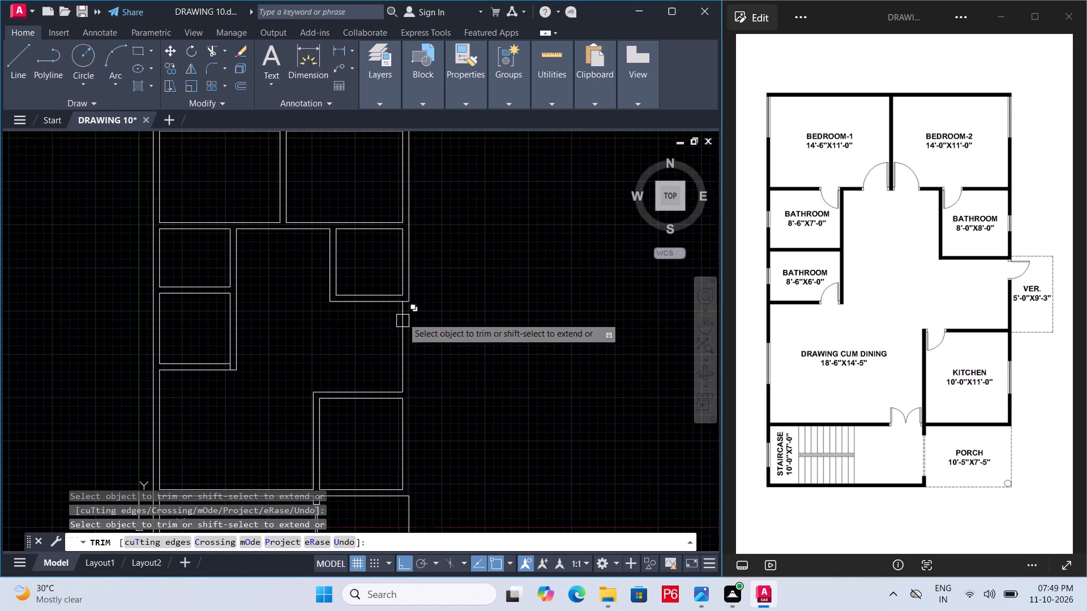
{"action": "scroll", "coordinate": [403, 317], "scroll_direction": "up", "scroll_amount": 3}
{"action": "double_click", "coordinate": [430, 207]}
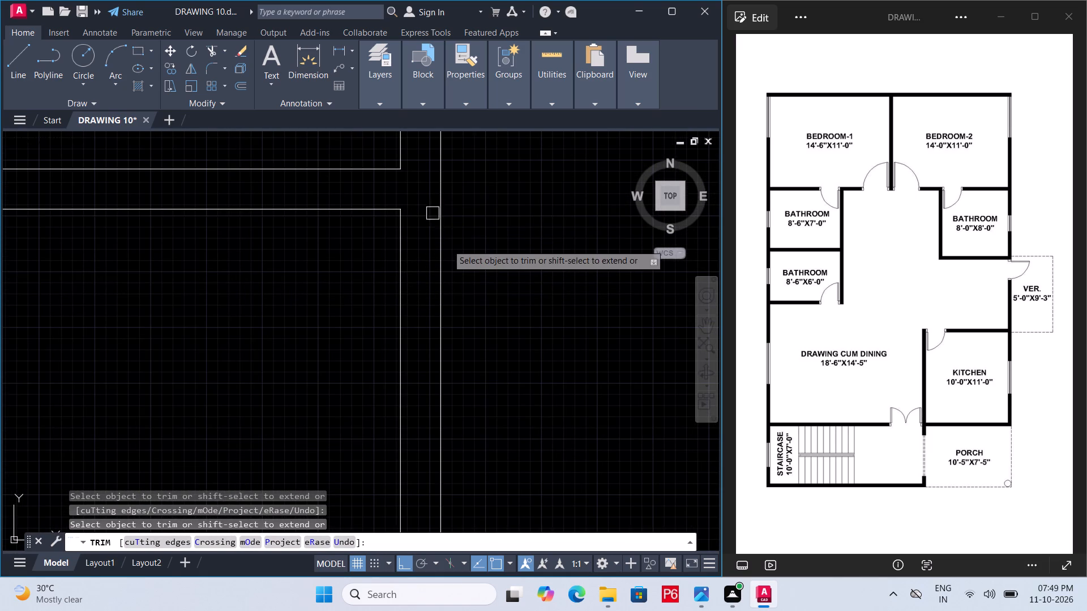
{"action": "scroll", "coordinate": [450, 249], "scroll_direction": "down", "scroll_amount": 3}
{"action": "key", "text": "ctrl+s"}
{"action": "key", "text": "ctrl+s"}
{"action": "key", "text": "ctrl+s"}
{"action": "scroll", "coordinate": [457, 283], "scroll_direction": "down", "scroll_amount": 1}
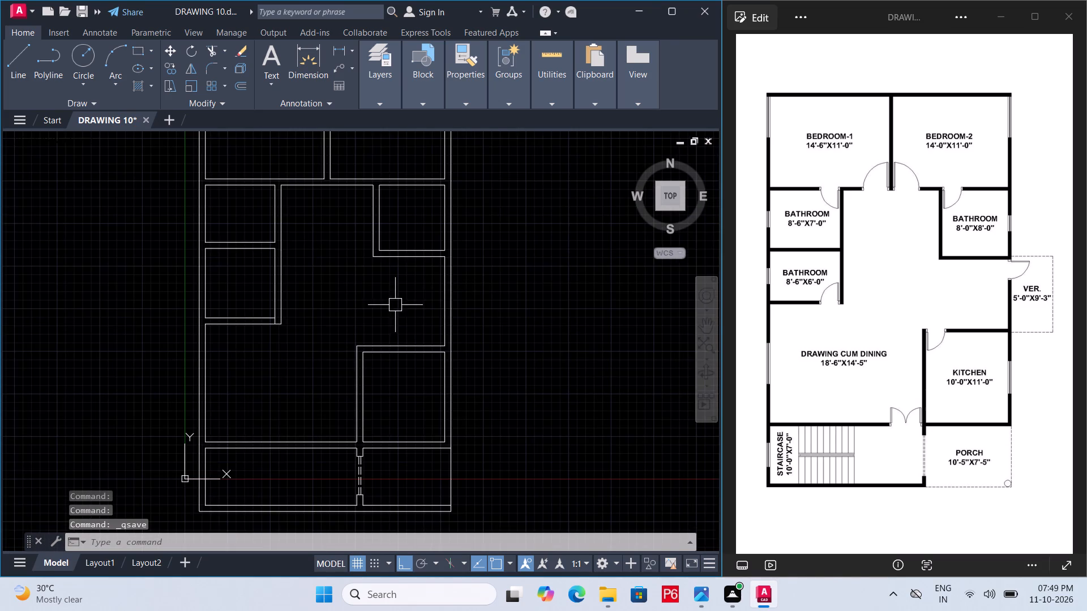
{"action": "scroll", "coordinate": [392, 308], "scroll_direction": "down", "scroll_amount": 1}
{"action": "middle_click_drag", "start_coordinate": [392, 308], "coordinate": [399, 324]}
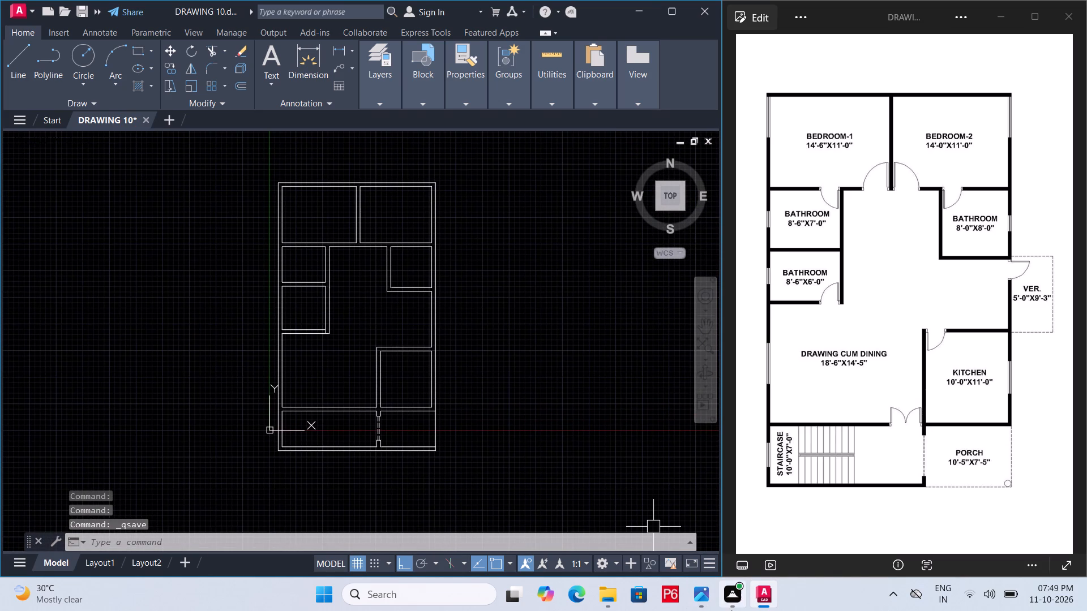
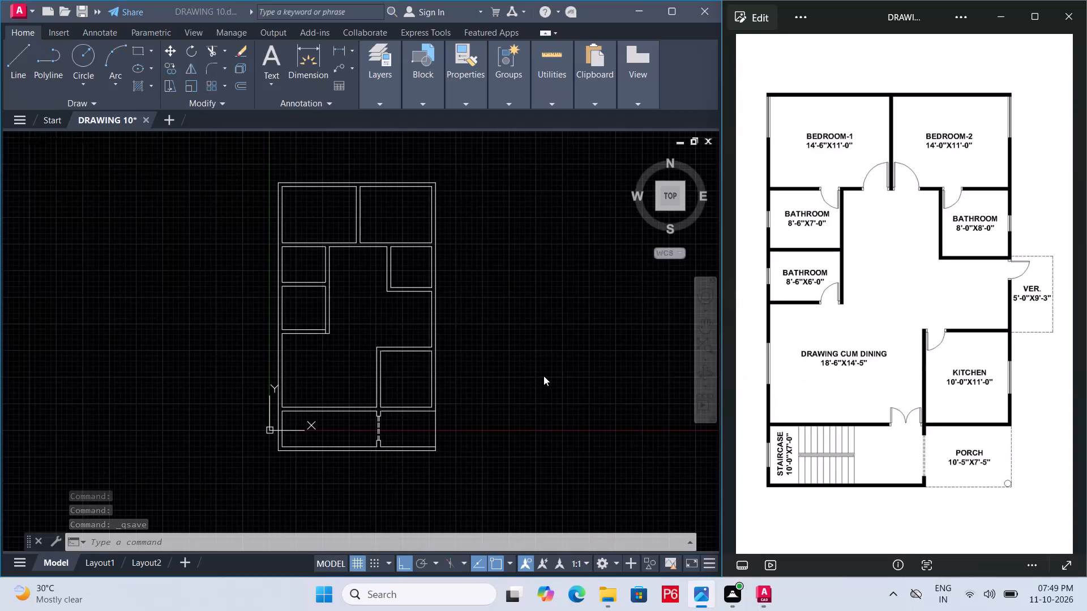
Move the entire floor plan up and to the right, clear of the drawing origin, and save the drawing.
{"action": "left_click", "coordinate": [543, 376]}
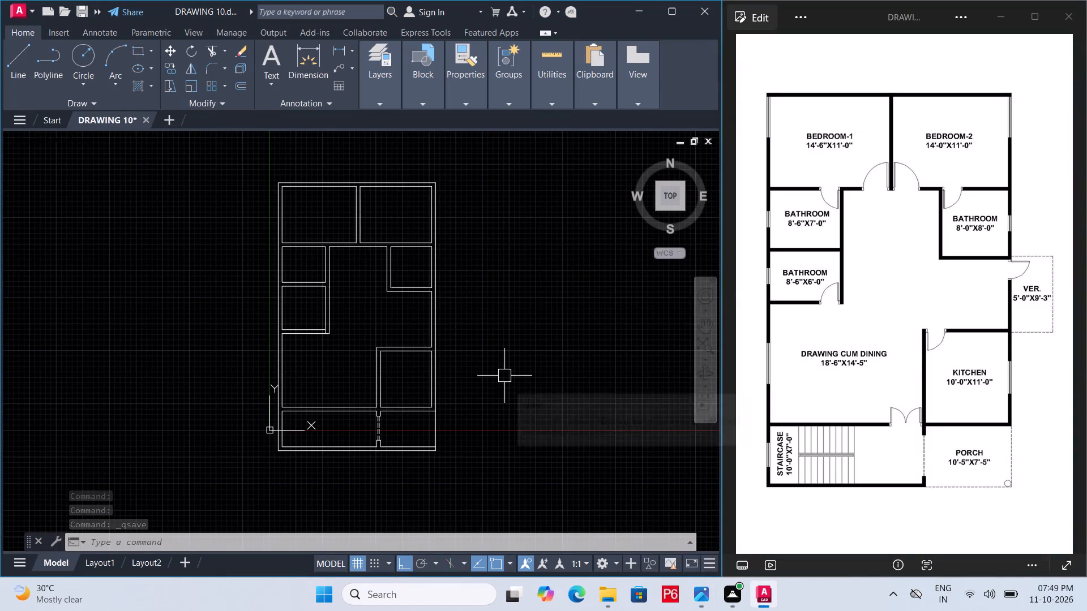
{"action": "middle_click_drag", "start_coordinate": [495, 376], "coordinate": [547, 431]}
{"action": "middle_click_drag", "start_coordinate": [477, 346], "coordinate": [451, 300]}
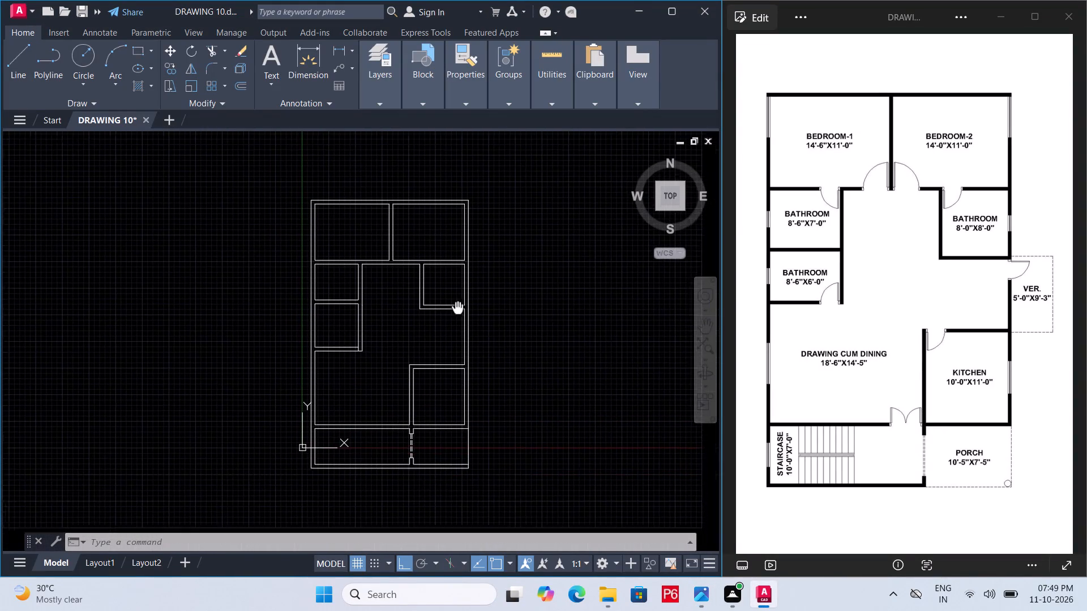
{"action": "middle_click_drag", "start_coordinate": [451, 300], "coordinate": [445, 295]}
{"action": "left_click", "coordinate": [263, 154]}
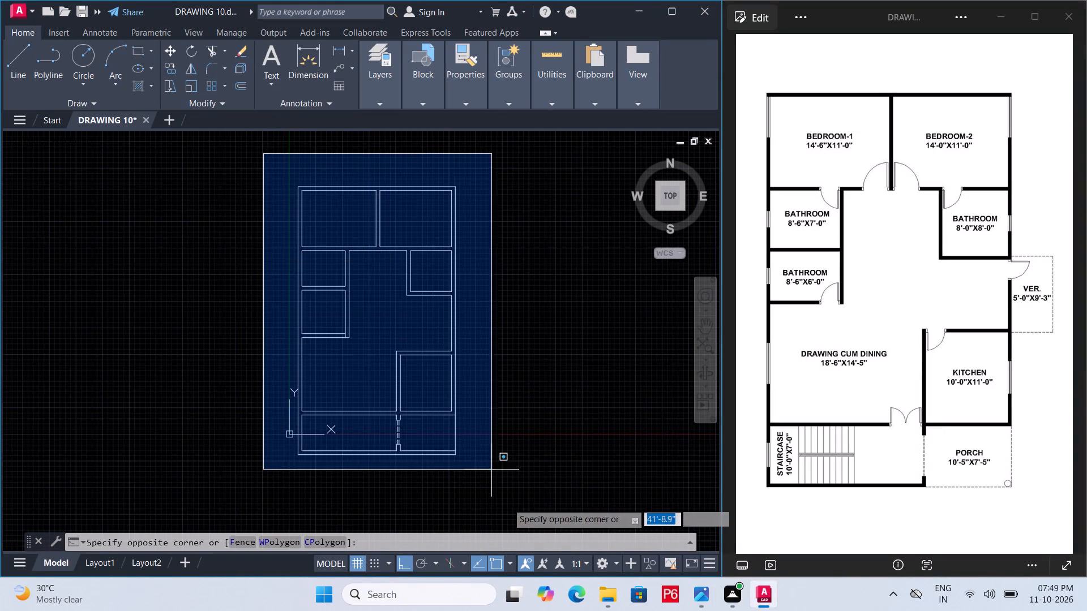
{"action": "left_click", "coordinate": [517, 485]}
{"action": "key", "text": "m"}
{"action": "key", "text": "space"}
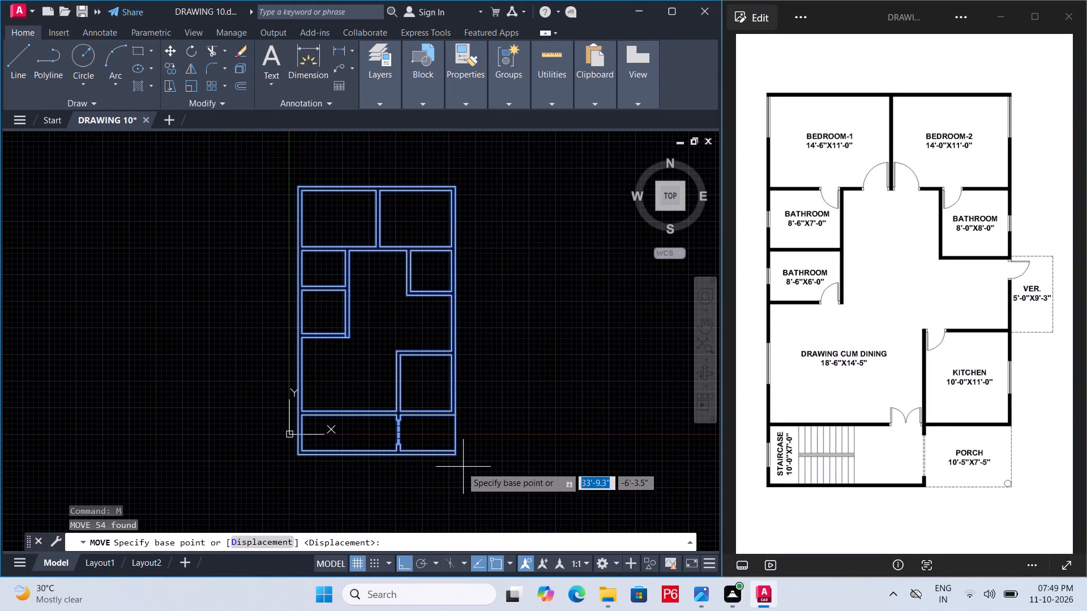
{"action": "left_click", "coordinate": [451, 457]}
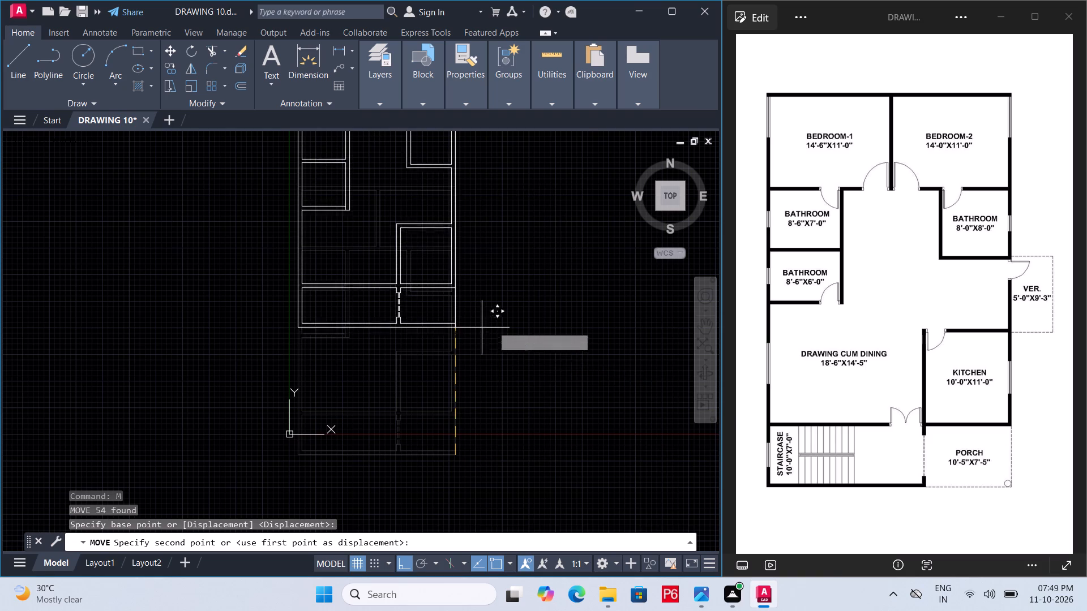
{"action": "middle_click_drag", "start_coordinate": [565, 365], "coordinate": [471, 450]}
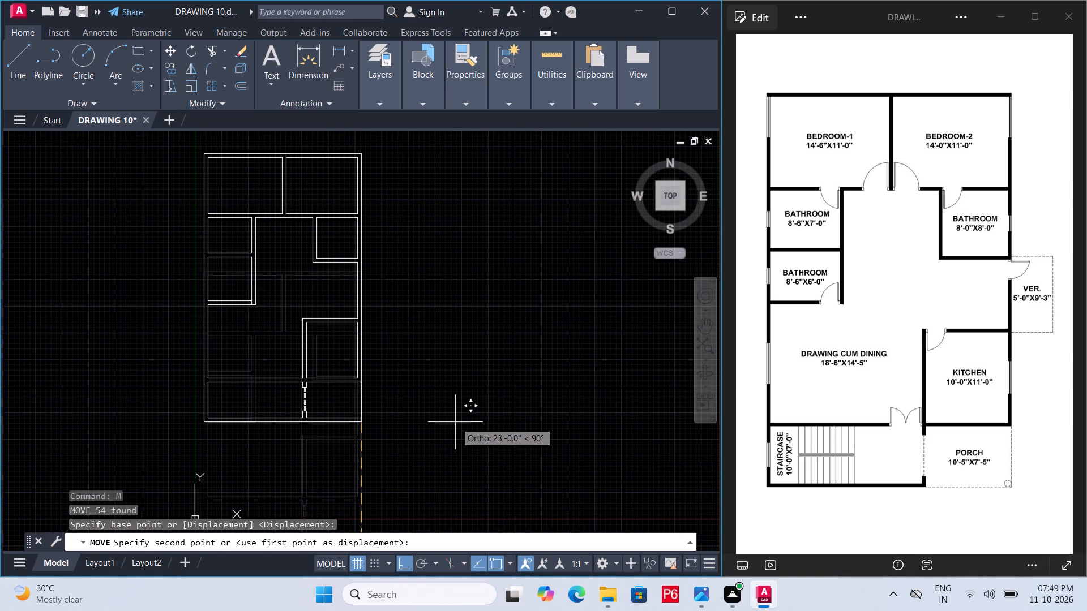
{"action": "key", "text": "F8"}
{"action": "middle_click_drag", "start_coordinate": [457, 429], "coordinate": [473, 399]}
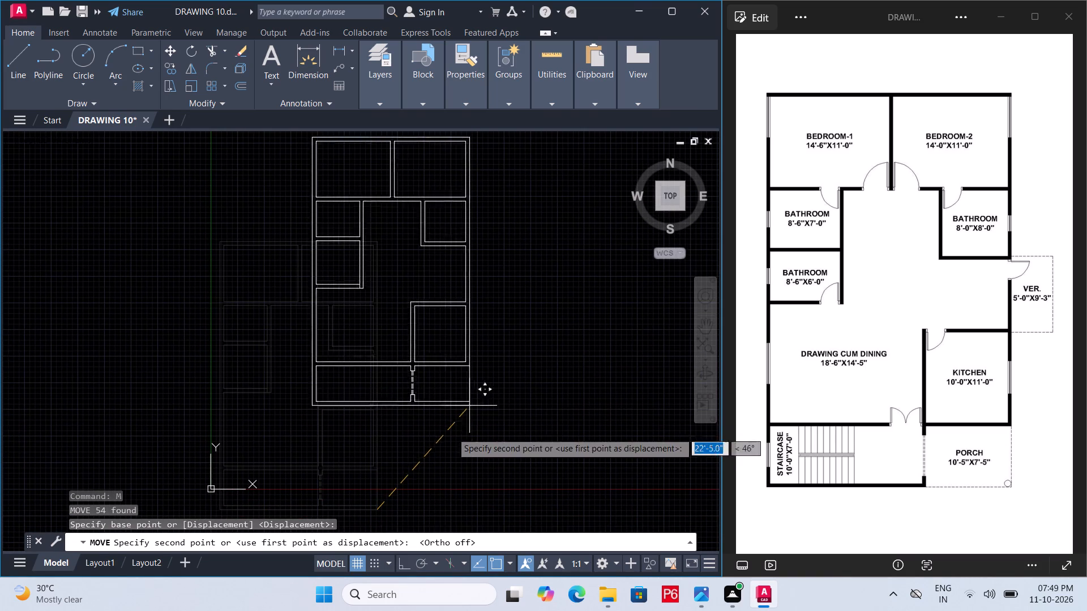
{"action": "left_click", "coordinate": [439, 405]}
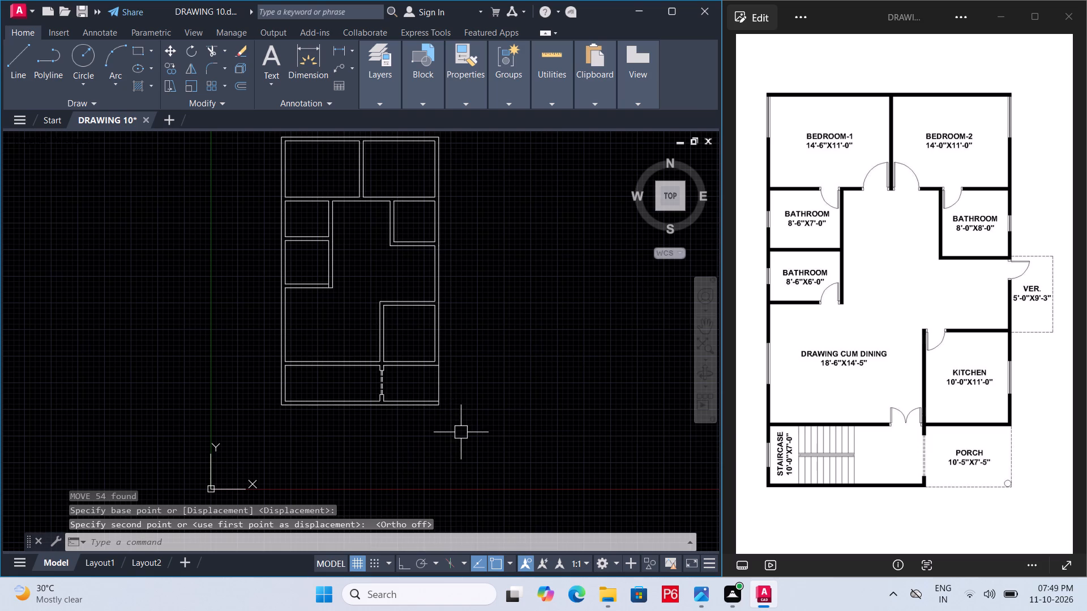
{"action": "key", "text": "ctrl+s"}
{"action": "key", "text": "ctrl+s"}
{"action": "key", "text": "ctrl+s"}
{"action": "key", "text": "ctrl+s"}
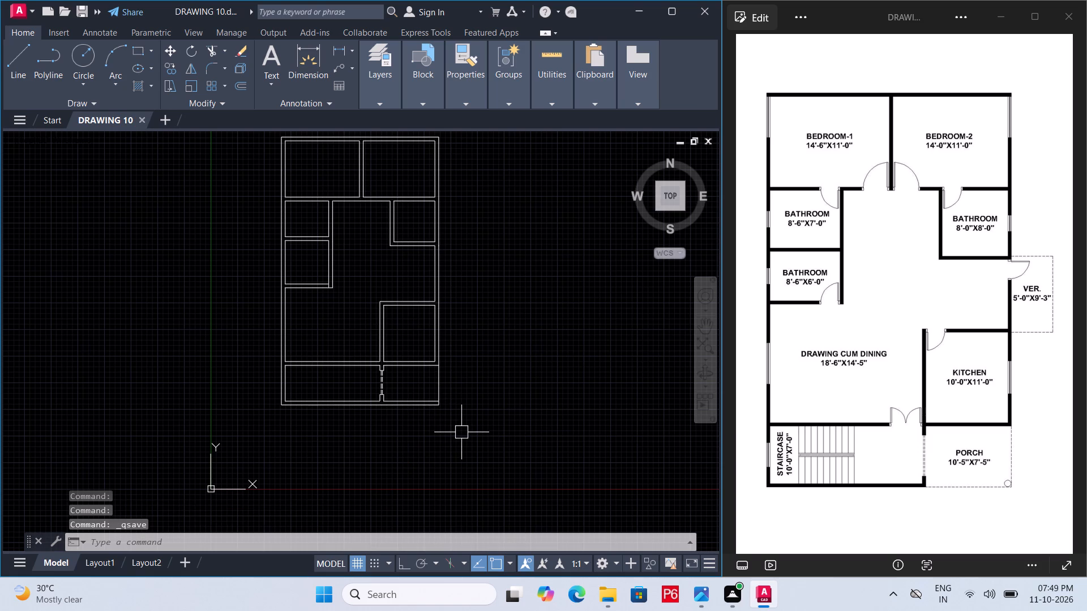
Draw a vertical line from Bedroom-1's lower right inner corner down across the bottom wall, extending the partition's Bedroom-1 face.
{"action": "middle_click_drag", "start_coordinate": [406, 320], "coordinate": [398, 350]}
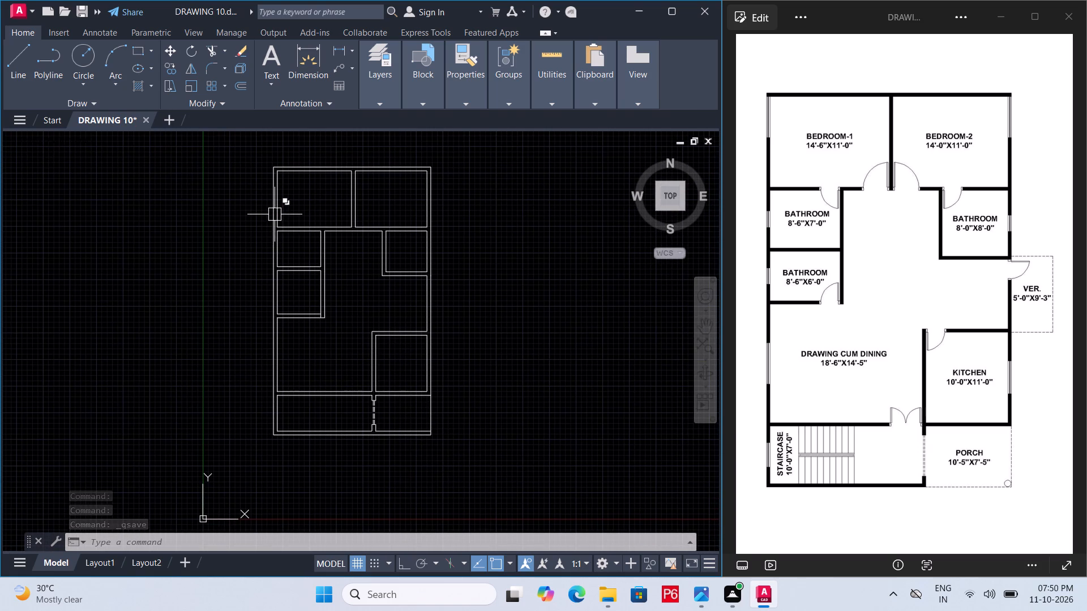
{"action": "scroll", "coordinate": [286, 205], "scroll_direction": "up", "scroll_amount": 1}
{"action": "scroll", "coordinate": [339, 225], "scroll_direction": "up", "scroll_amount": 2}
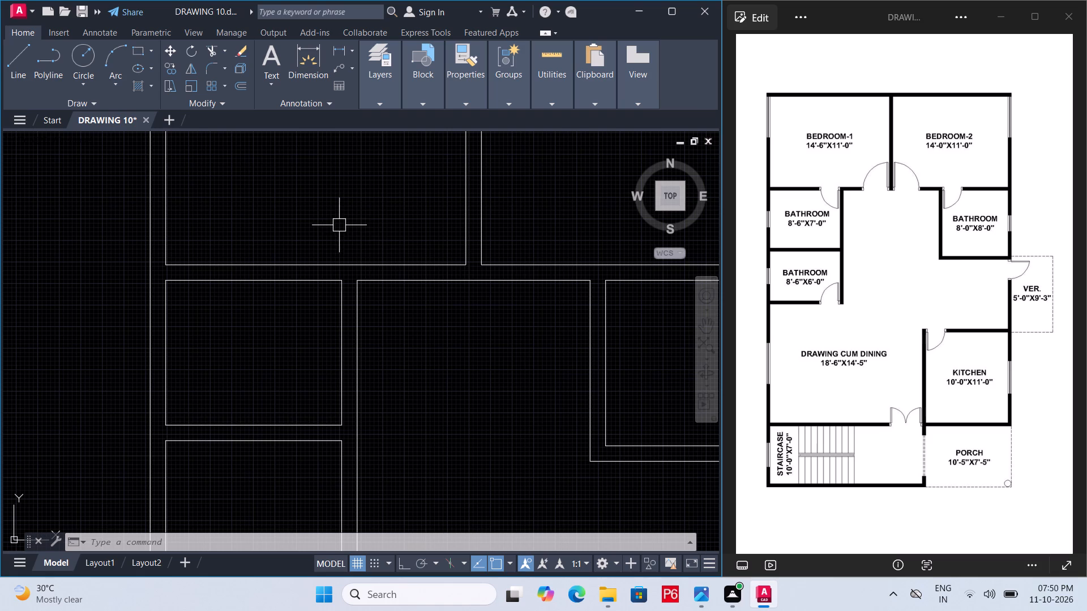
{"action": "type", "text": "L"}
{"action": "key", "text": "space"}
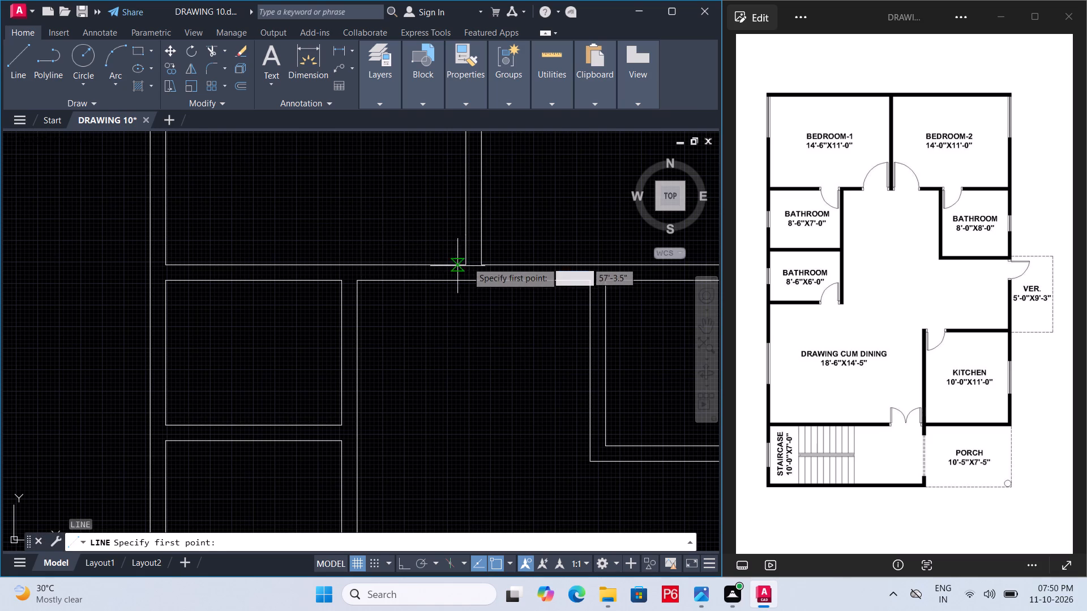
{"action": "left_click", "coordinate": [467, 261]}
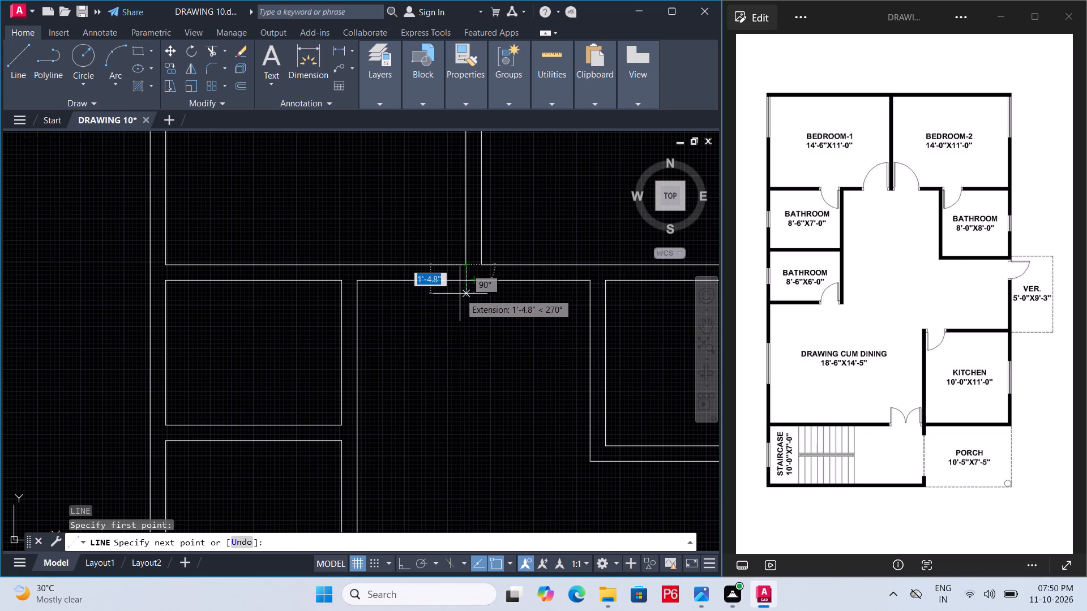
{"action": "key", "text": "F8"}
{"action": "left_click", "coordinate": [457, 304]}
{"action": "key", "text": "Escape"}
{"action": "scroll", "coordinate": [468, 269], "scroll_direction": "up", "scroll_amount": 2}
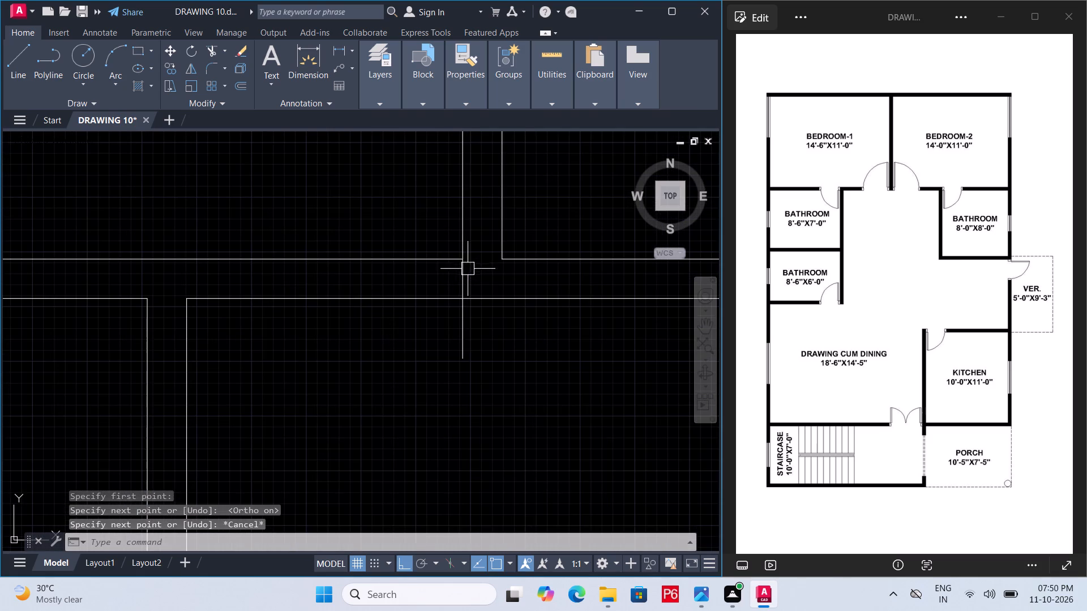
Trim the part of the new vertical line below Bedroom-1's bottom wall and save the drawing.
{"action": "type", "text": "TR"}
{"action": "key", "text": "space"}
{"action": "key", "text": "space"}
{"action": "left_click", "coordinate": [461, 325]}
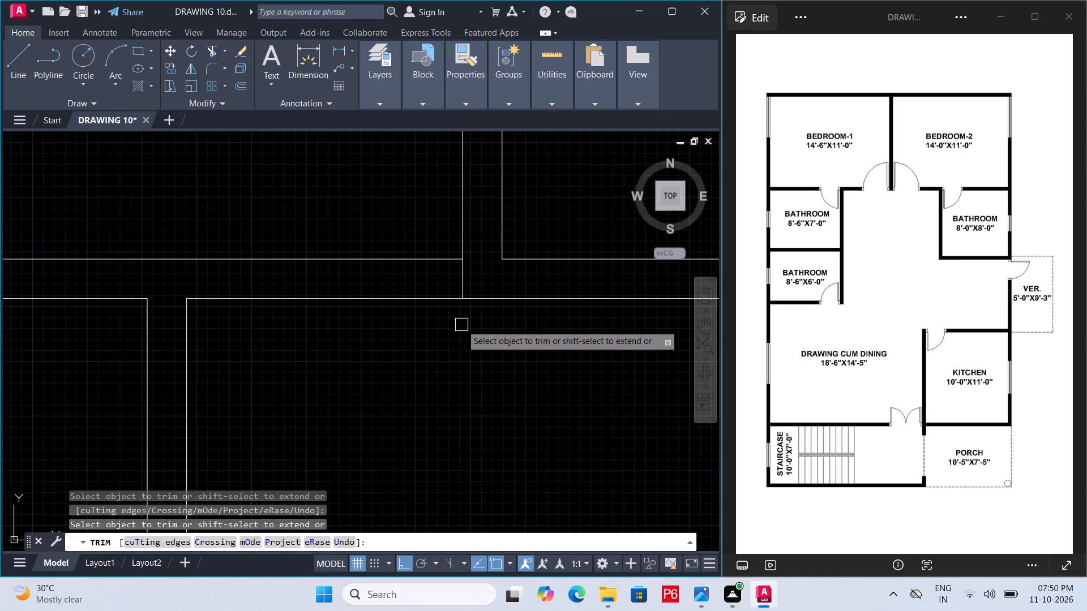
{"action": "key", "text": "ctrl+s"}
{"action": "key", "text": "ctrl+s"}
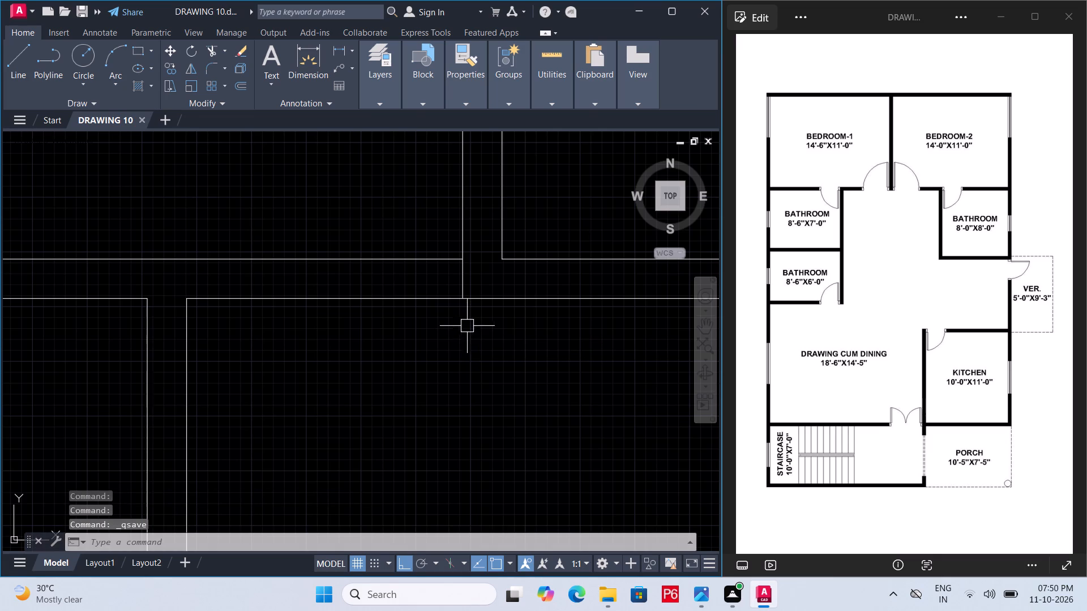
Offset the short line across Bedroom-1's bottom wall by 3' to the left to mark the door opening.
{"action": "key", "text": "o"}
{"action": "key", "text": "Return"}
{"action": "key", "text": "3"}
{"action": "key", "text": "apostrophe"}
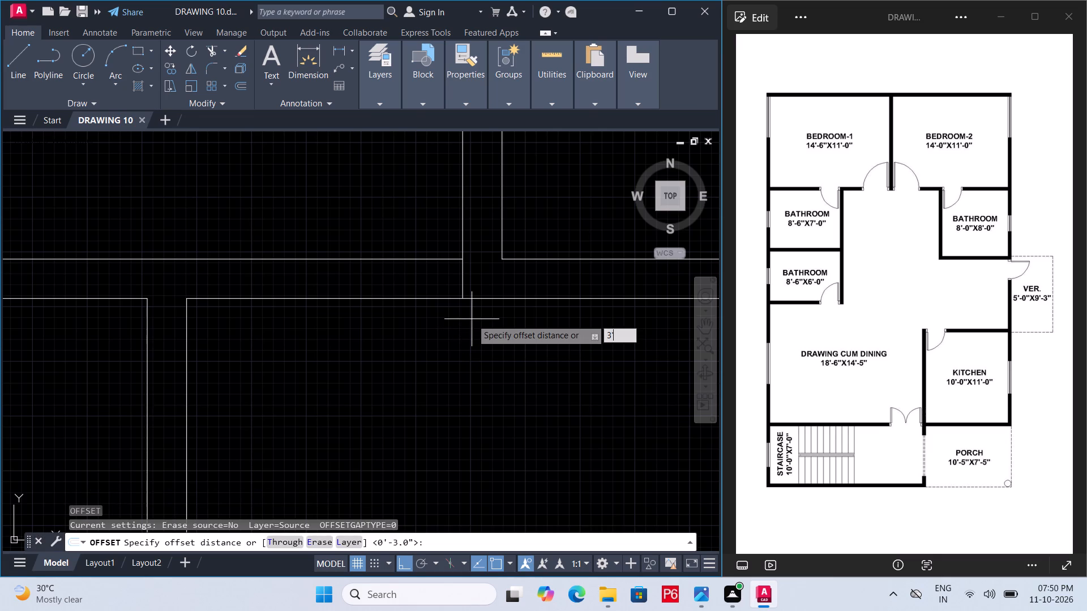
{"action": "key", "text": "Return"}
{"action": "double_click", "coordinate": [460, 283]}
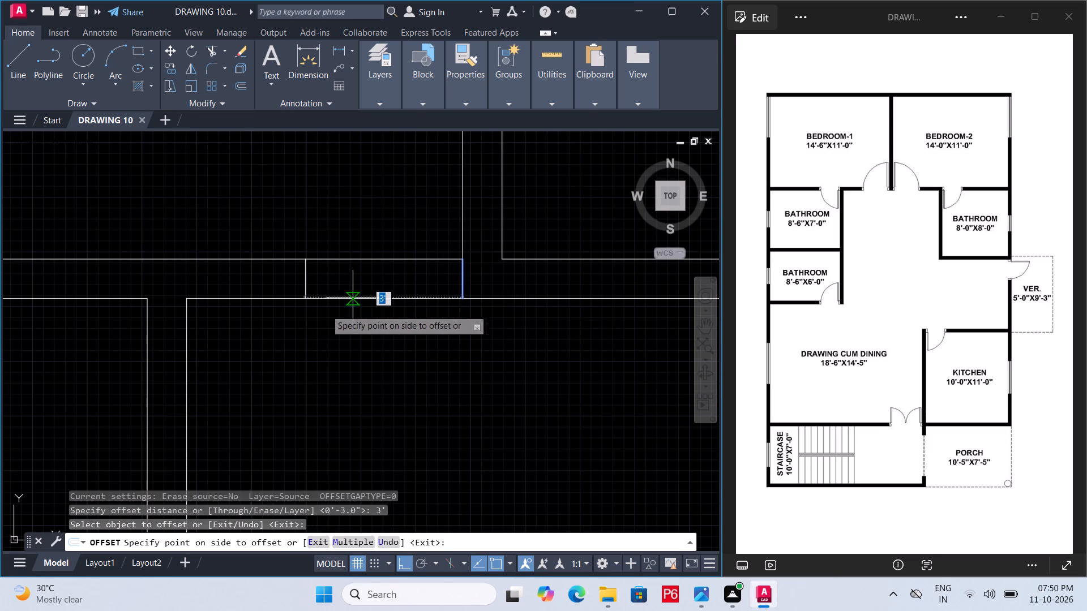
{"action": "left_click", "coordinate": [309, 317]}
{"action": "key", "text": "Escape"}
Trim both wall lines between the jambs to open Bedroom-1's 3' doorway, and save the drawing.
{"action": "type", "text": "TR"}
{"action": "key", "text": "space"}
{"action": "key", "text": "space"}
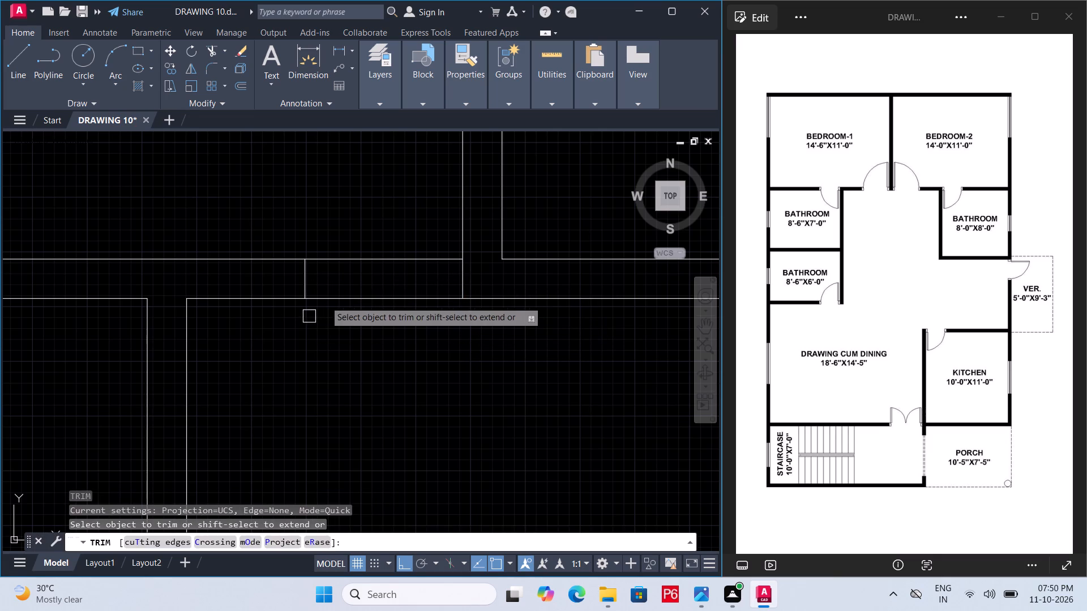
{"action": "left_click", "coordinate": [358, 236]}
{"action": "left_click", "coordinate": [341, 326]}
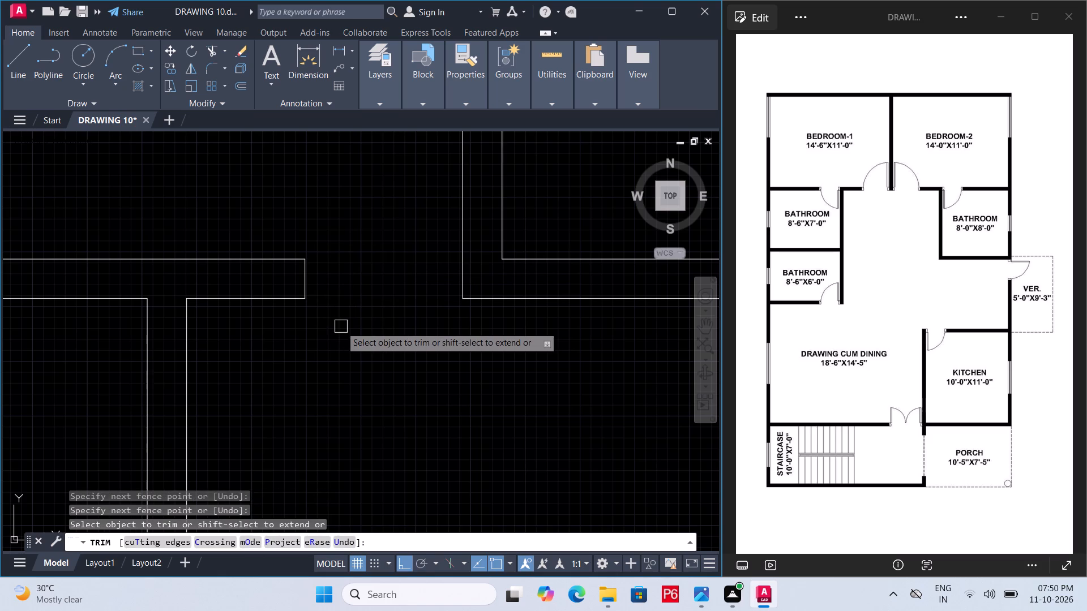
{"action": "key", "text": "ctrl+s"}
{"action": "key", "text": "ctrl+s"}
{"action": "key", "text": "ctrl+s"}
Draw a vertical line from Bedroom-2's lower left inner corner down across the bottom wall, extending the partition's Bedroom-2 face.
{"action": "middle_click_drag", "start_coordinate": [399, 358], "coordinate": [307, 365]}
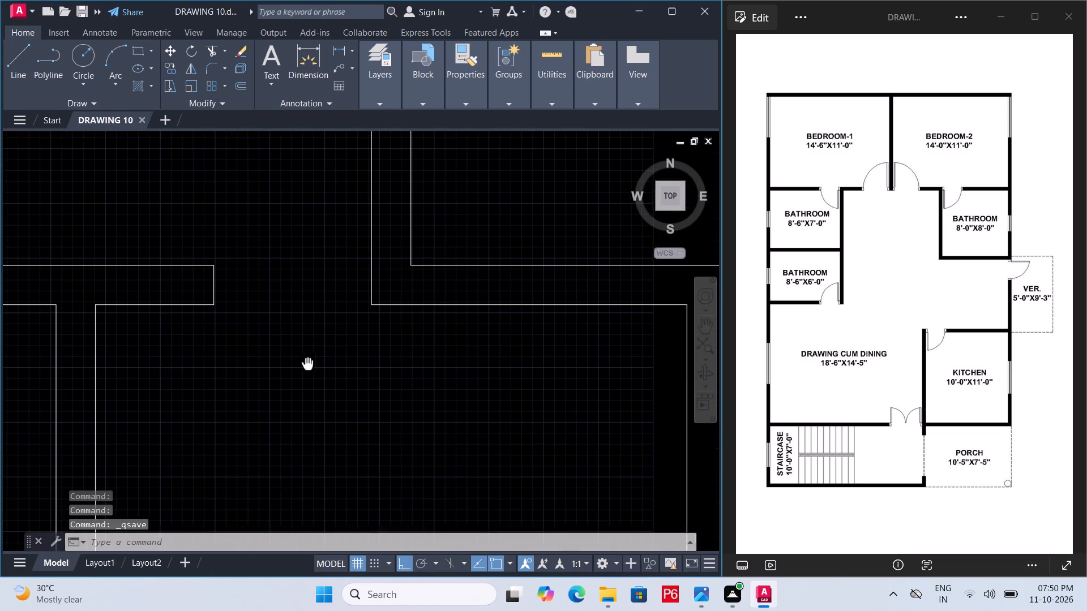
{"action": "middle_click_drag", "start_coordinate": [307, 365], "coordinate": [307, 365]}
{"action": "key", "text": "l"}
{"action": "key", "text": "space"}
{"action": "left_click", "coordinate": [406, 267]}
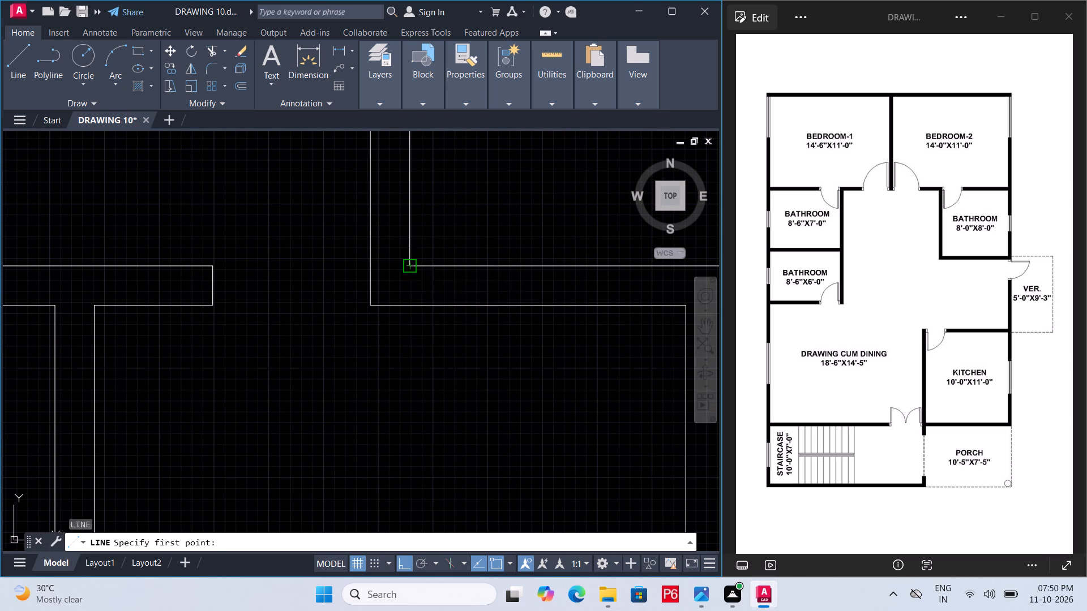
{"action": "left_click", "coordinate": [409, 344]}
{"action": "key", "text": "Escape"}
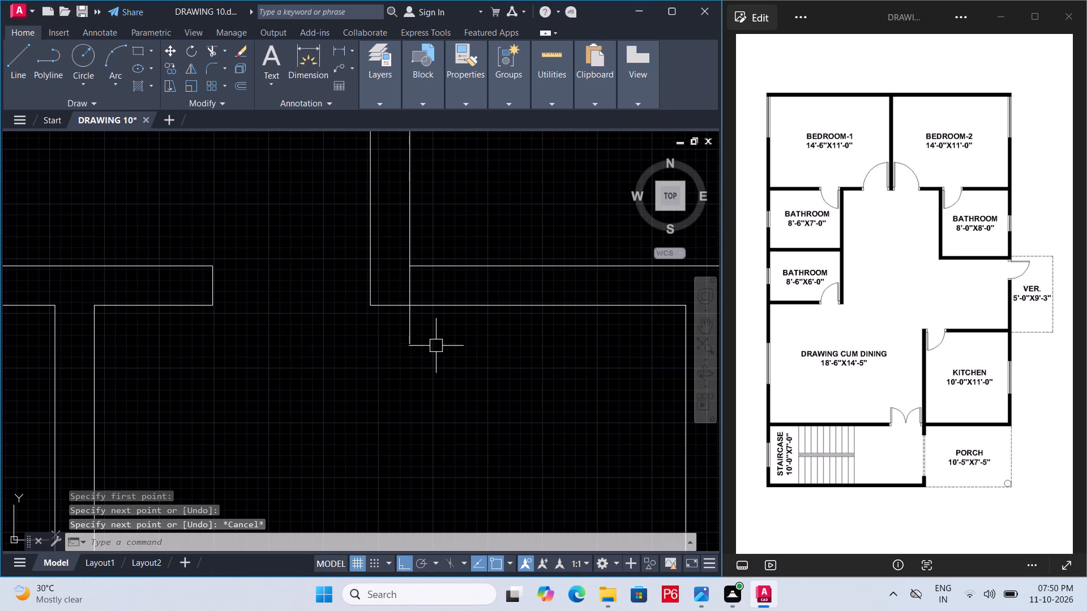
Trim the part of the Bedroom-2 jamb line that projects below the wall.
{"action": "key", "text": "t"}
{"action": "key", "text": "r"}
{"action": "key", "text": "space"}
{"action": "key", "text": "space"}
{"action": "left_click_drag", "start_coordinate": [445, 331], "coordinate": [422, 328]}
{"action": "double_click", "coordinate": [367, 324]}
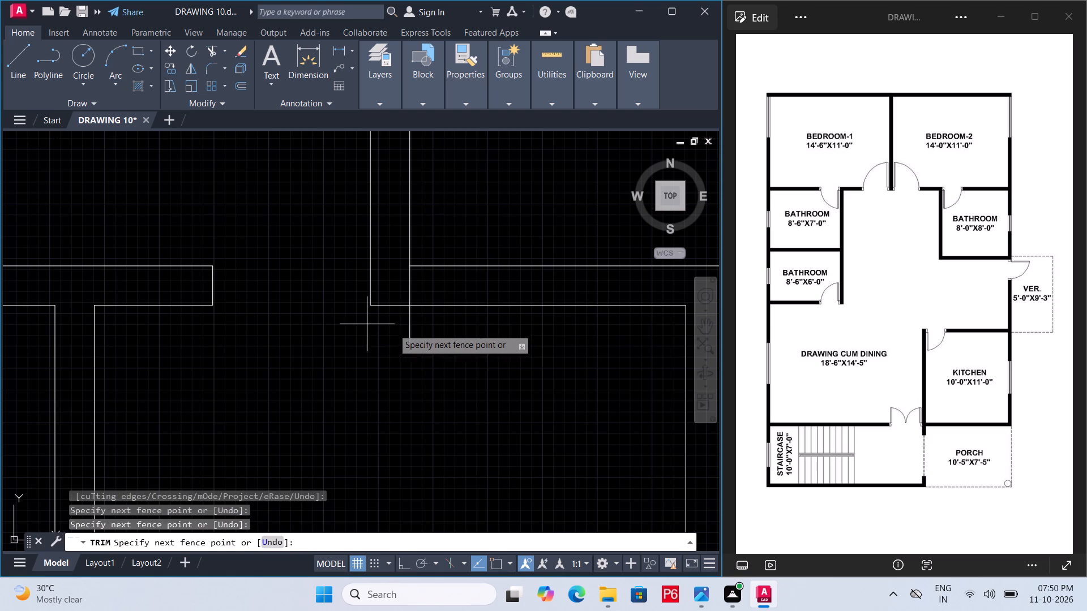
{"action": "left_click", "coordinate": [422, 327]}
{"action": "type", "text": "OI"}
{"action": "key", "text": "Return"}
{"action": "key", "text": "Escape"}
{"action": "key", "text": "Escape"}
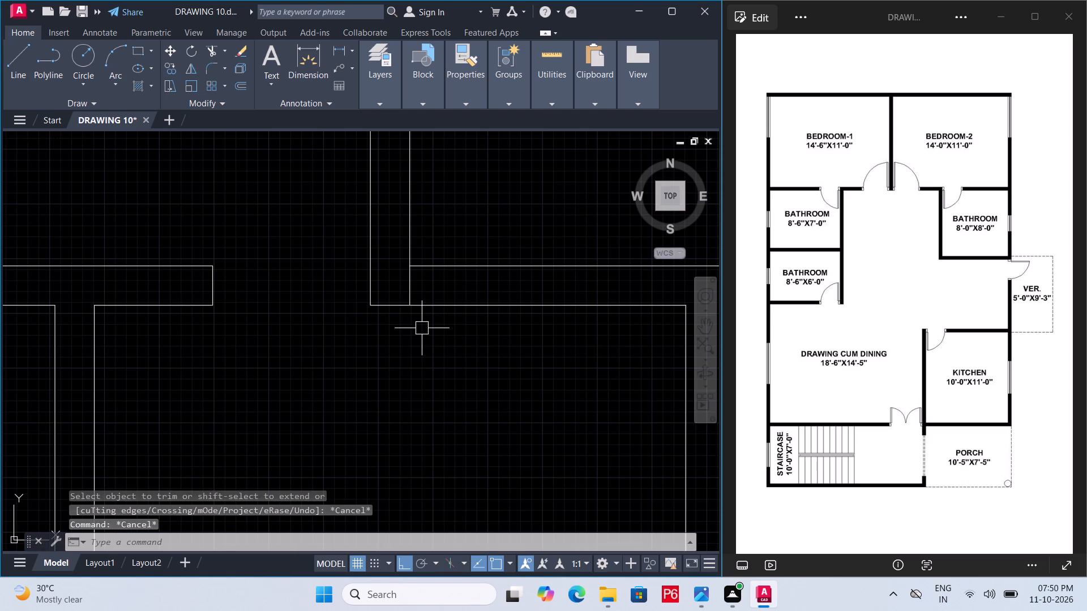
Offset the short line across Bedroom-2's bottom wall by 3' to the right to mark the door opening.
{"action": "key", "text": "o"}
{"action": "key", "text": "Return"}
{"action": "type", "text": "3'"}
{"action": "key", "text": "Return"}
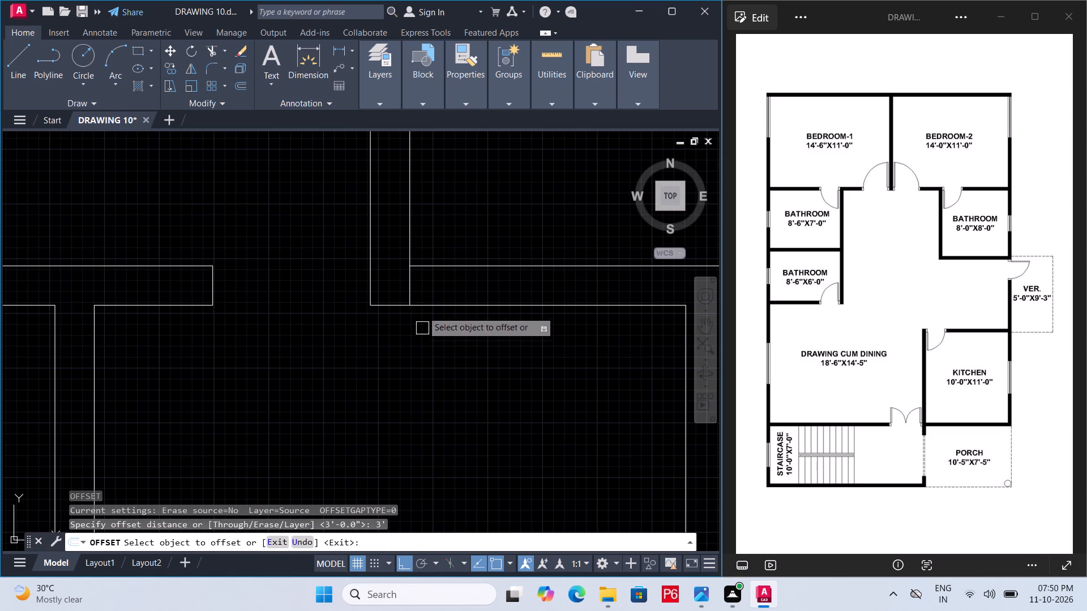
{"action": "left_click", "coordinate": [401, 284]}
{"action": "left_click", "coordinate": [406, 284]}
{"action": "double_click", "coordinate": [476, 287]}
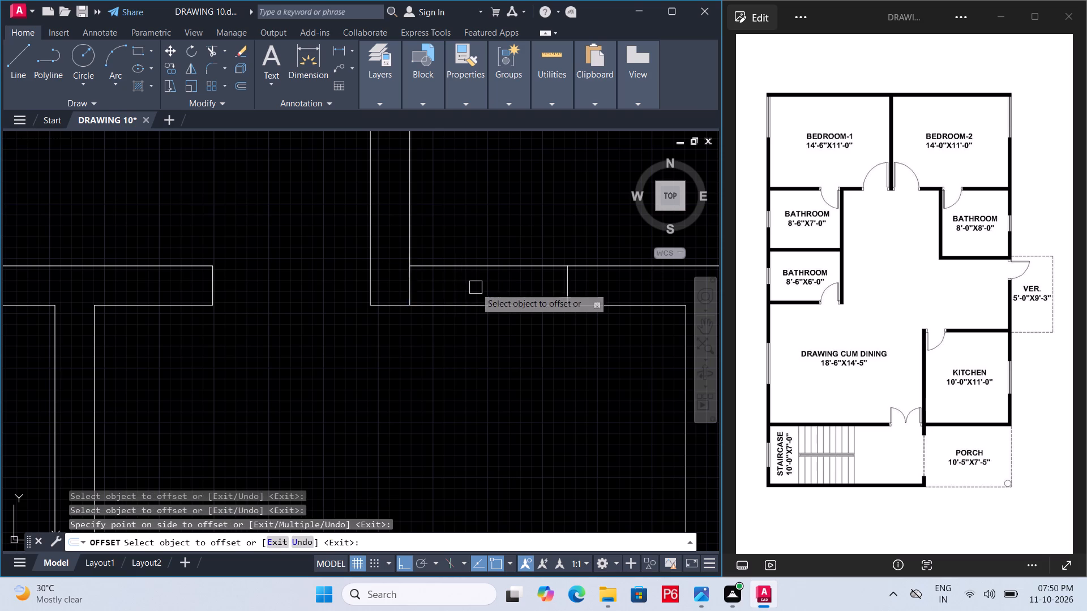
{"action": "key", "text": "Escape"}
Trim both wall lines between the jambs to open Bedroom-2's 3' doorway, and save the drawing.
{"action": "type", "text": "TR"}
{"action": "key", "text": "space"}
{"action": "double_click", "coordinate": [501, 244]}
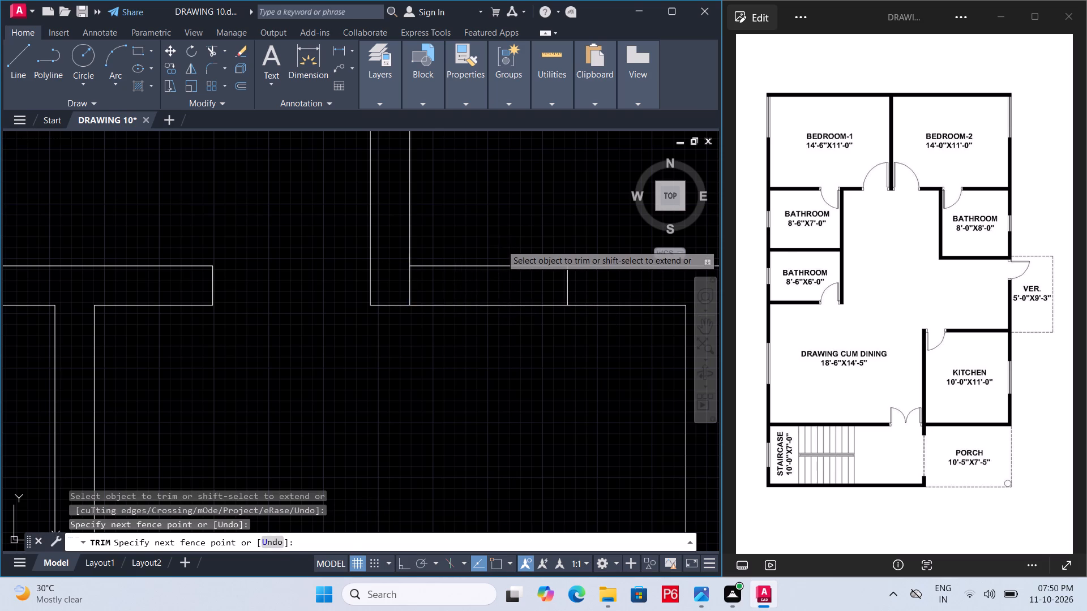
{"action": "left_click", "coordinate": [473, 385]}
{"action": "scroll", "coordinate": [452, 369], "scroll_direction": "down", "scroll_amount": 1}
{"action": "middle_click_drag", "start_coordinate": [452, 369], "coordinate": [443, 359]}
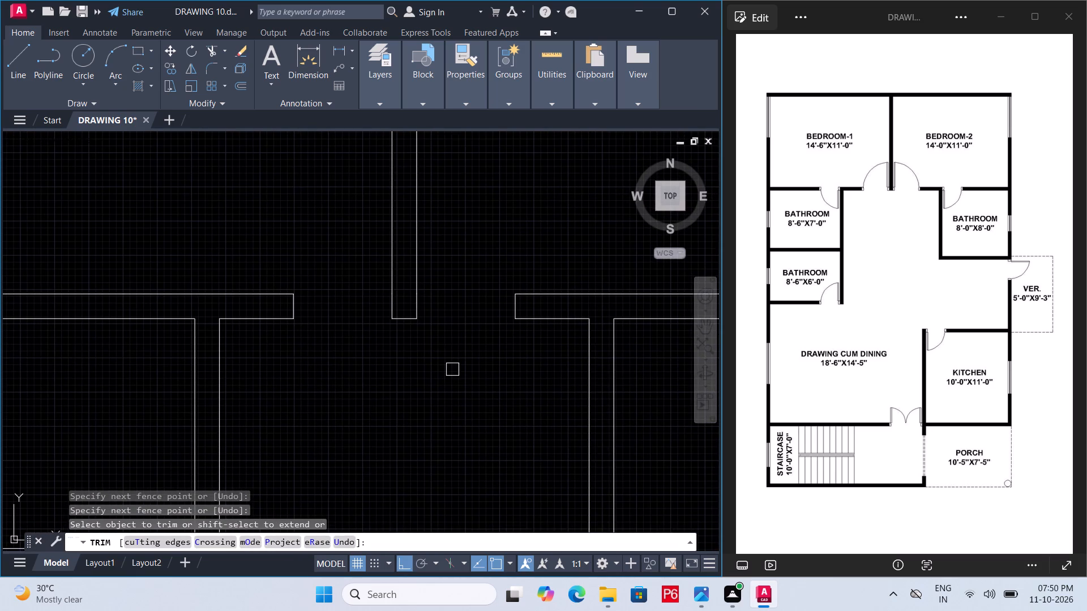
{"action": "key", "text": "ctrl+s"}
{"action": "key", "text": "ctrl+s"}
{"action": "key", "text": "ctrl+s"}
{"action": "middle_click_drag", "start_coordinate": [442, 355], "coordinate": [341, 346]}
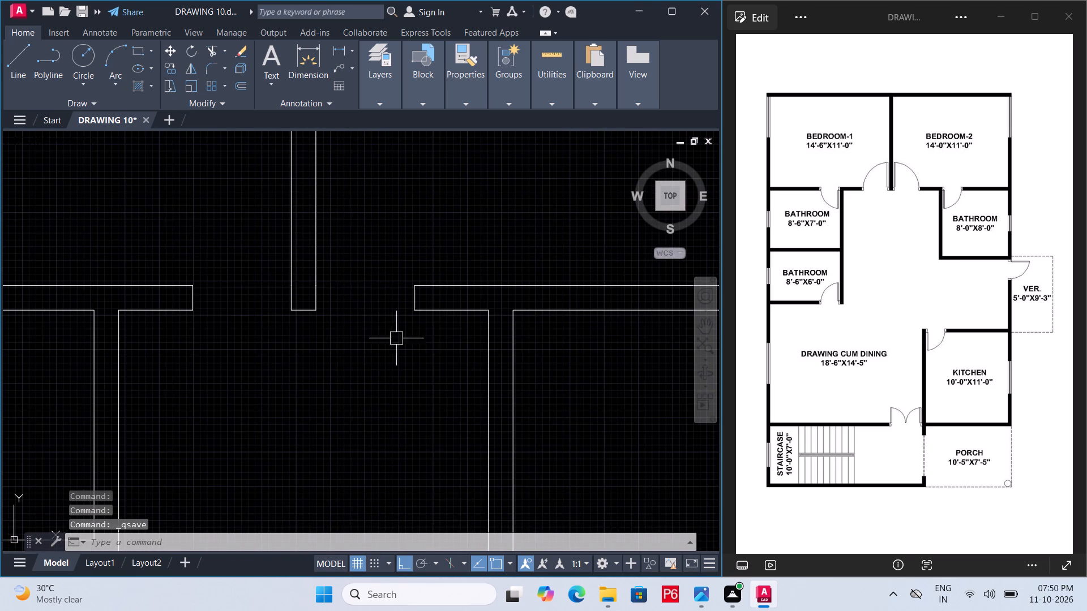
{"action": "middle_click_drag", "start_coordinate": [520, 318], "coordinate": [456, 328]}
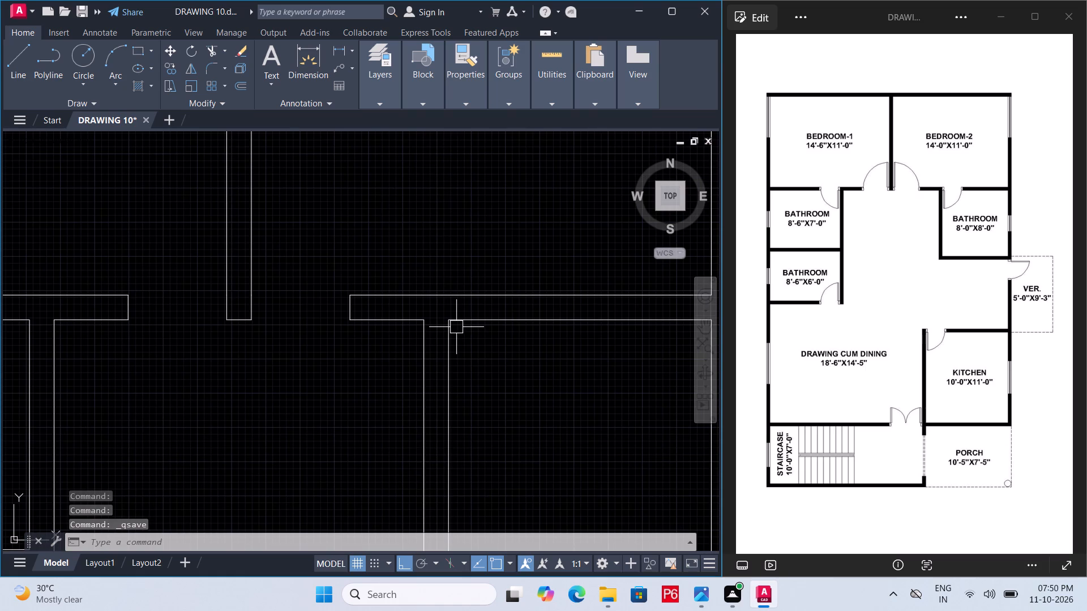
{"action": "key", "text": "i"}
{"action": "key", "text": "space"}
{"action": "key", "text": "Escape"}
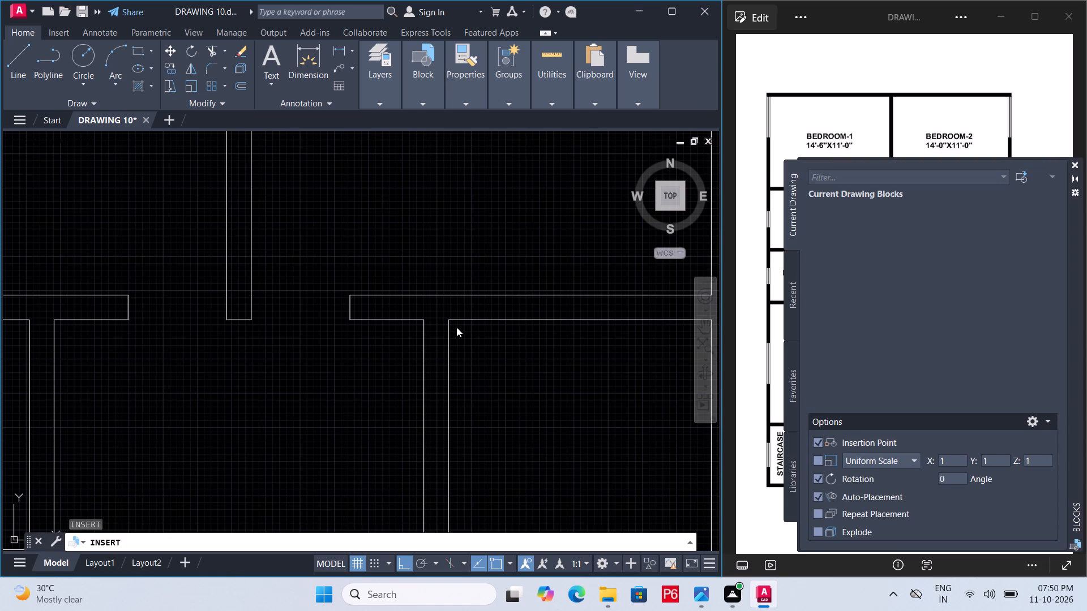
Draw a line from the 8'-0"X8'-0" bathroom's upper left inner corner straight up across its top wall.
{"action": "key", "text": "l"}
{"action": "key", "text": "space"}
{"action": "left_click", "coordinate": [452, 322]}
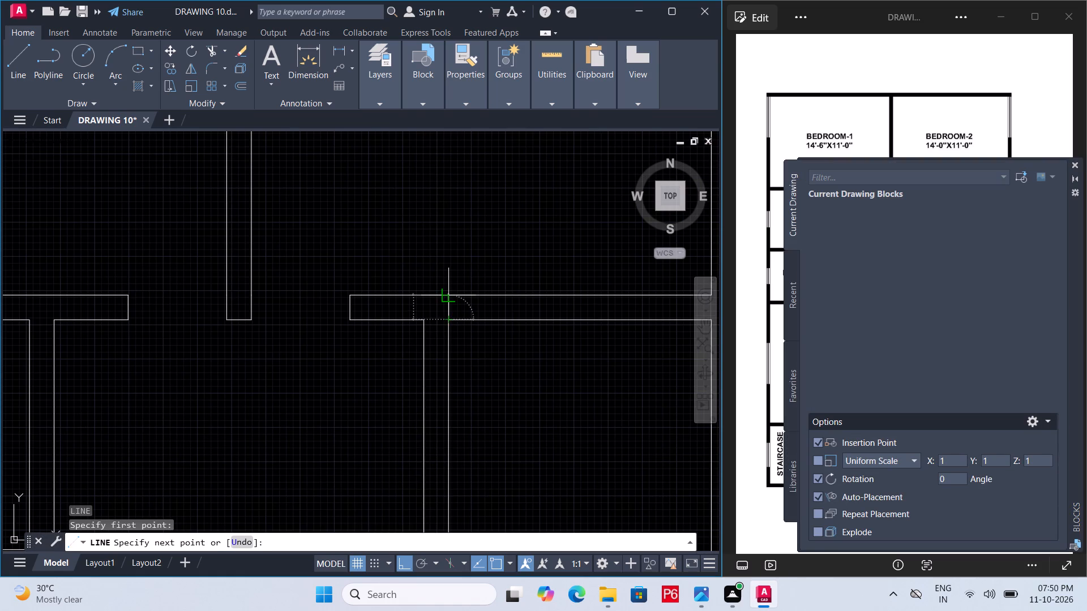
{"action": "left_click", "coordinate": [451, 291]}
{"action": "key", "text": "space"}
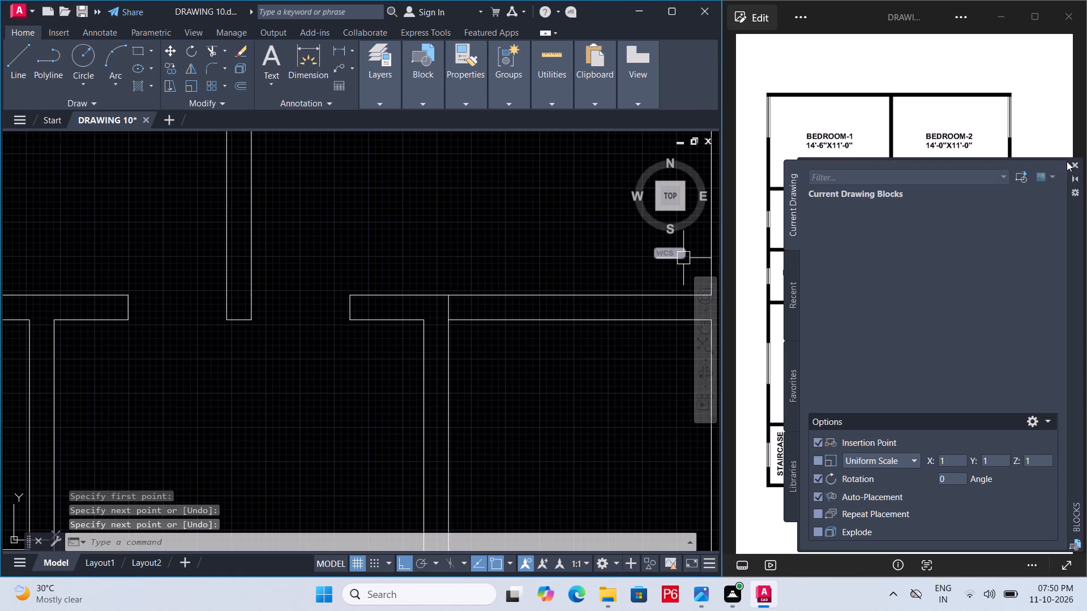
{"action": "left_click", "coordinate": [1076, 163]}
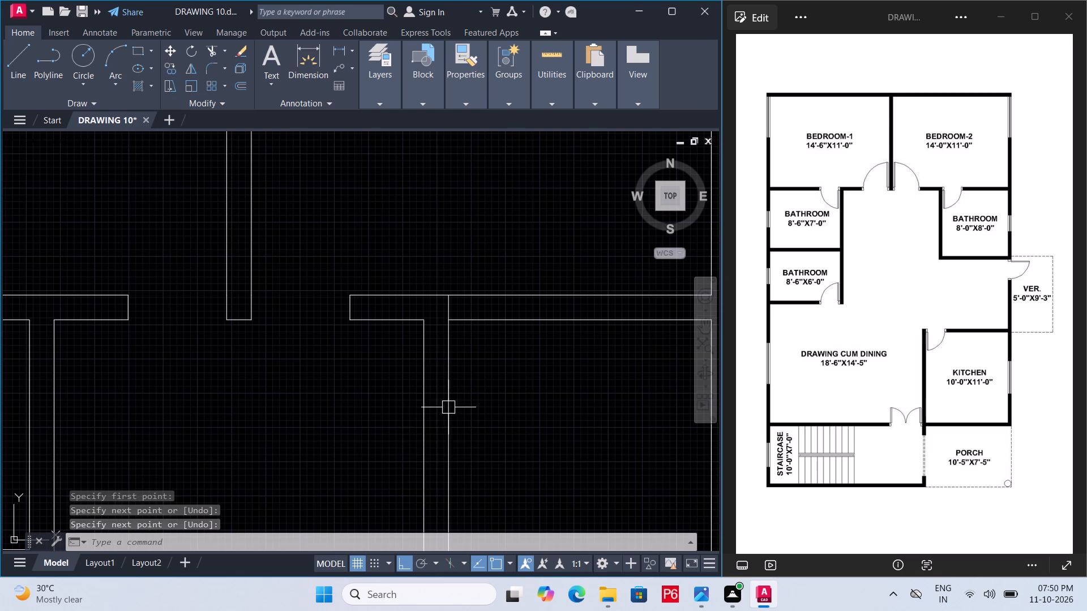
Offset the short line across the 8'-0"X8'-0" bathroom's top wall by 2'6" to the right to mark the door opening.
{"action": "key", "text": "l"}
{"action": "key", "text": "Escape"}
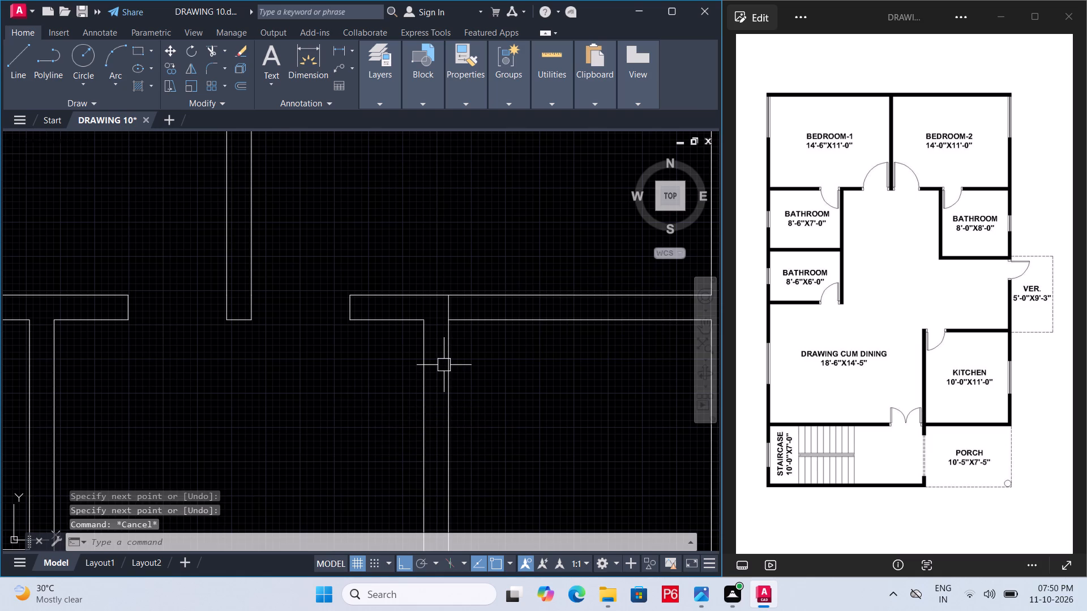
{"action": "key", "text": "o"}
{"action": "key", "text": "Return"}
{"action": "key", "text": "2"}
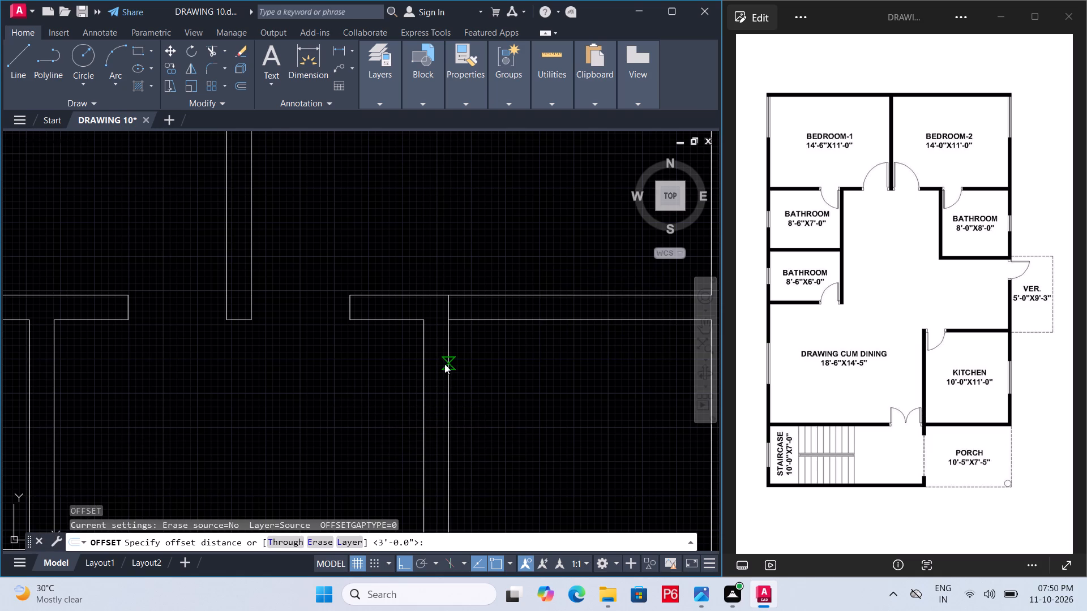
{"action": "type", "text": "'6\""}
{"action": "key", "text": "Return"}
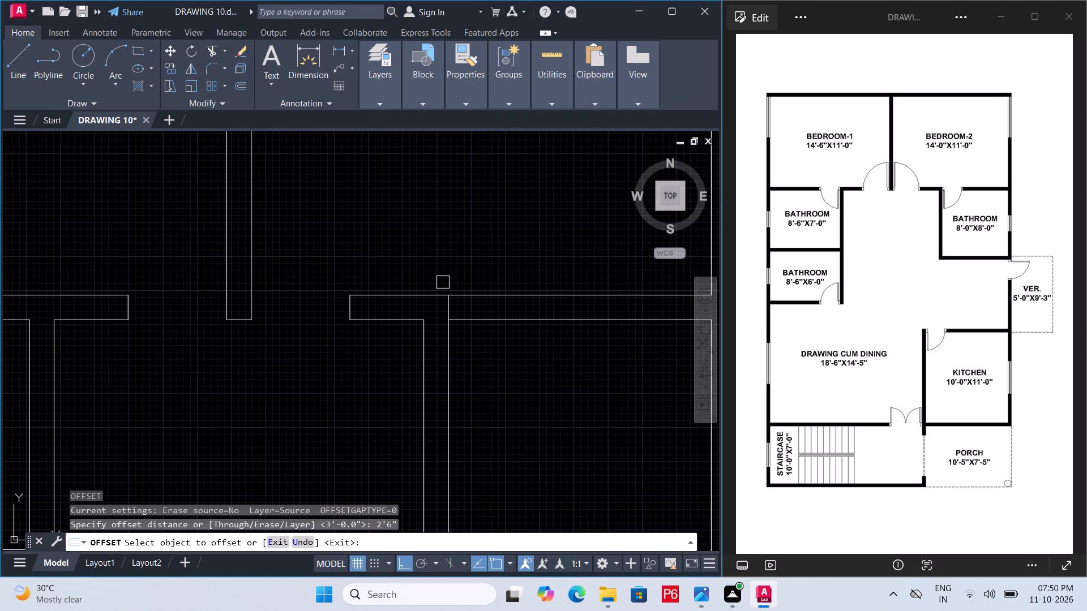
{"action": "left_click", "coordinate": [449, 305]}
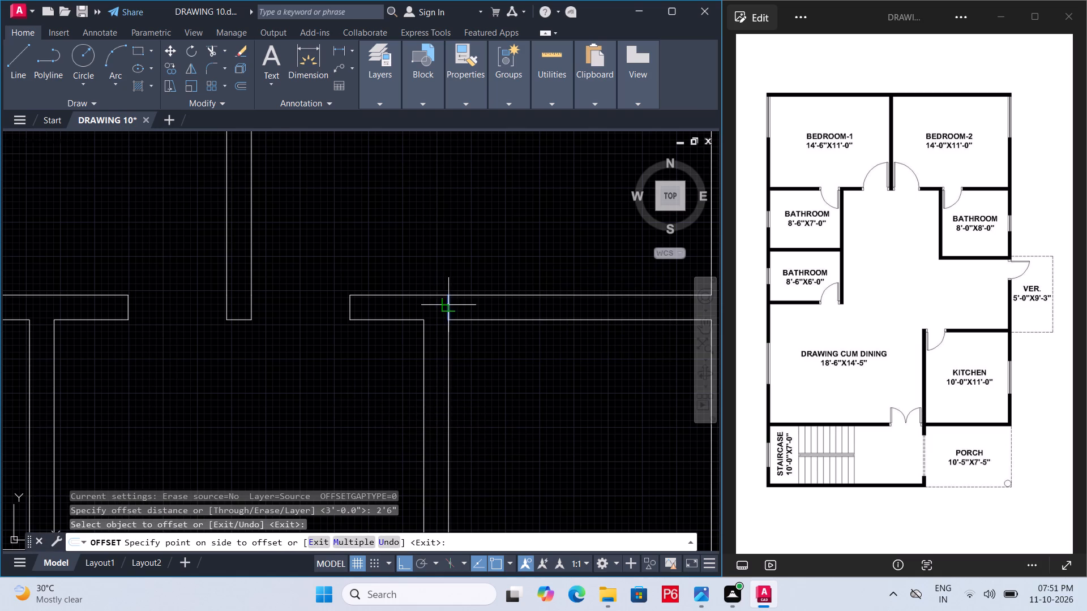
{"action": "left_click", "coordinate": [567, 308]}
{"action": "key", "text": "space"}
Trim both wall lines between the jambs to open the 8'-0"X8'-0" bathroom's 2'6" doorway, and save the drawing.
{"action": "type", "text": "TR"}
{"action": "key", "text": "space"}
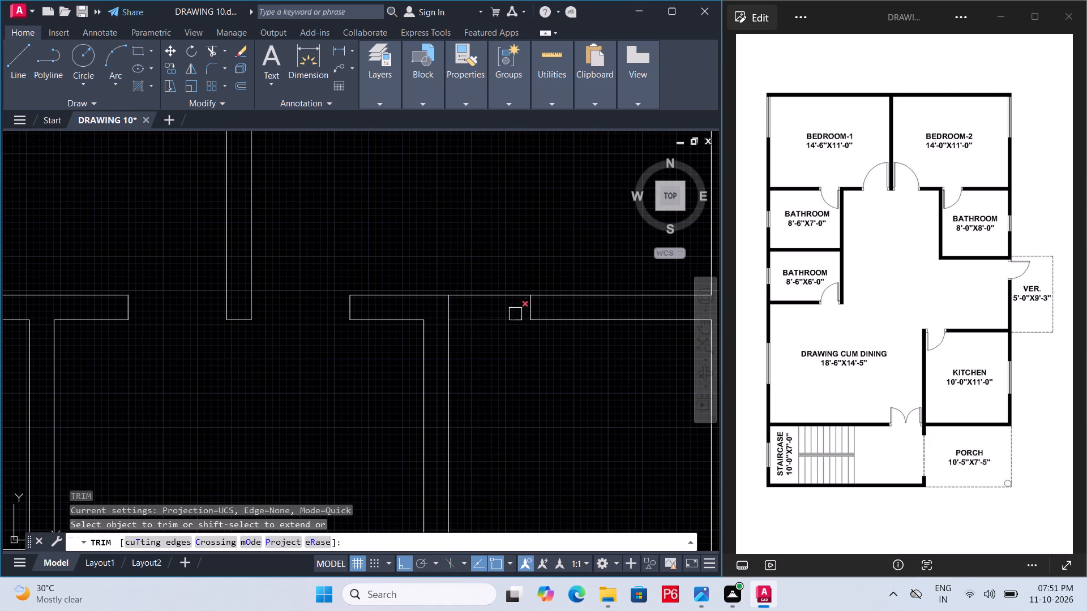
{"action": "left_click", "coordinate": [508, 248]}
{"action": "left_click", "coordinate": [490, 271]}
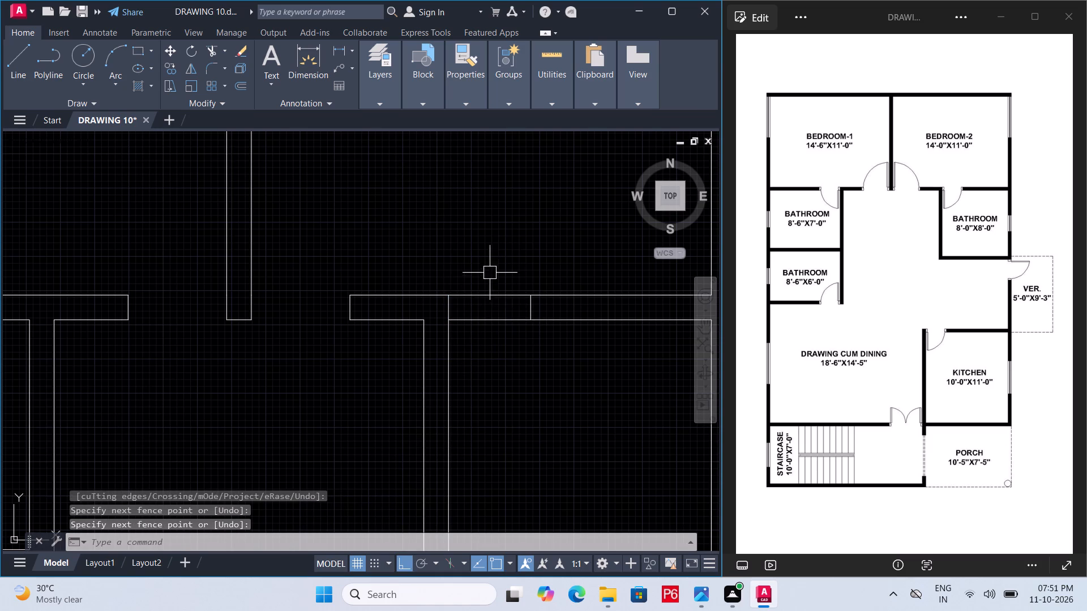
{"action": "double_click", "coordinate": [491, 332]}
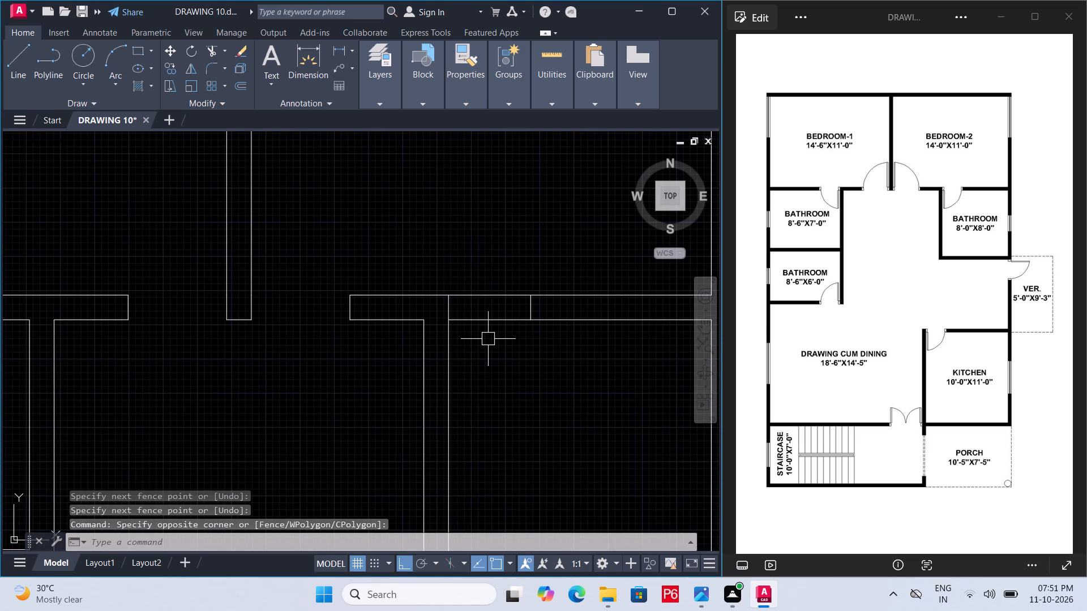
{"action": "type", "text": "TR"}
{"action": "key", "text": "space"}
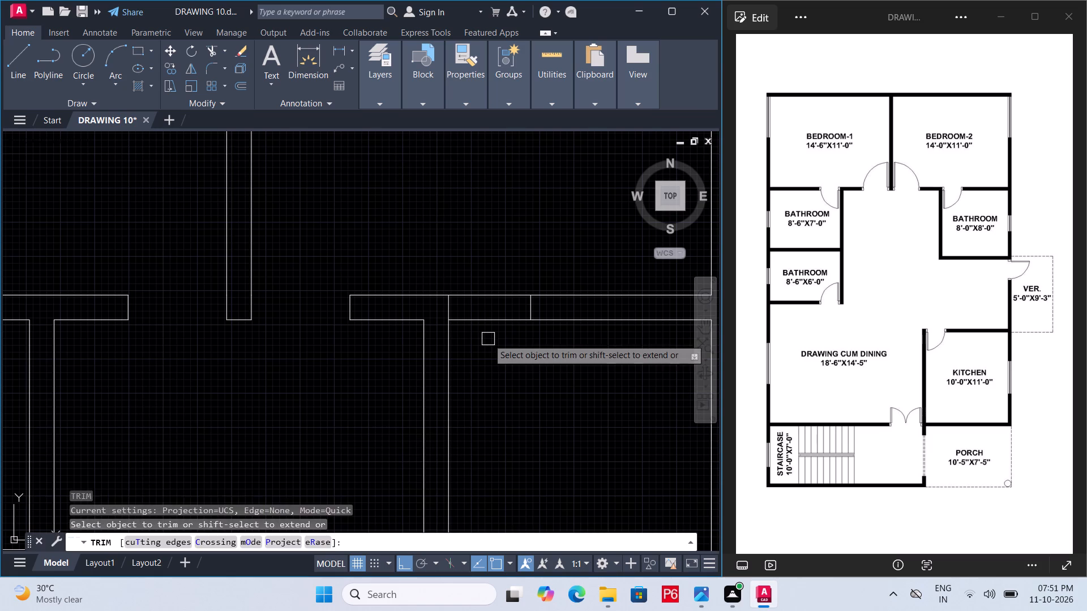
{"action": "key", "text": "space"}
{"action": "double_click", "coordinate": [488, 276]}
{"action": "left_click", "coordinate": [473, 364]}
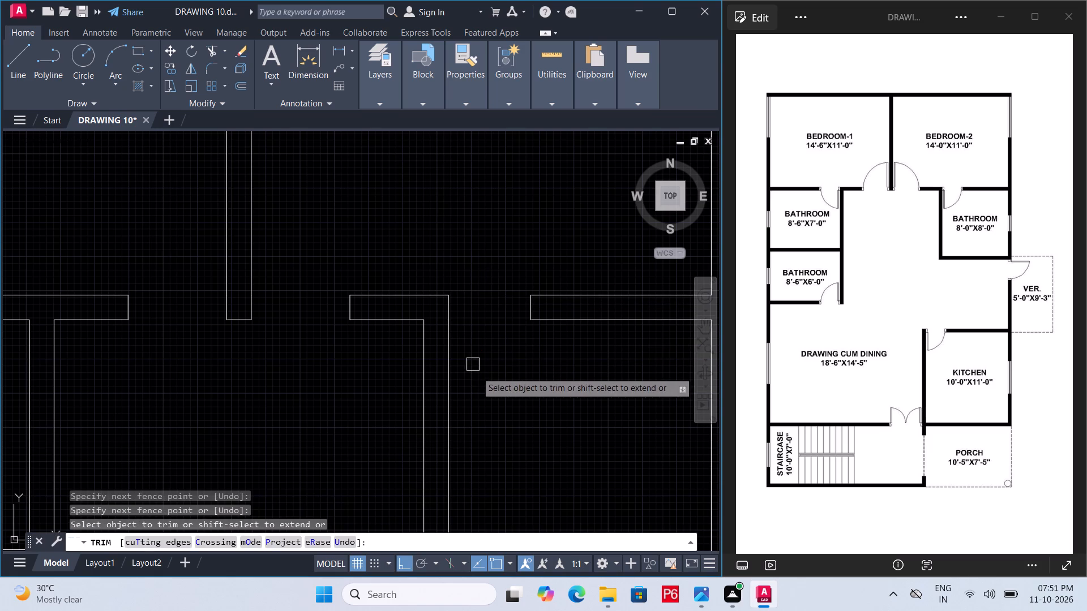
{"action": "middle_click_drag", "start_coordinate": [476, 372], "coordinate": [477, 335]}
{"action": "scroll", "coordinate": [478, 334], "scroll_direction": "down", "scroll_amount": 2}
{"action": "key", "text": "ctrl+s"}
{"action": "key", "text": "ctrl+s"}
{"action": "key", "text": "ctrl+s"}
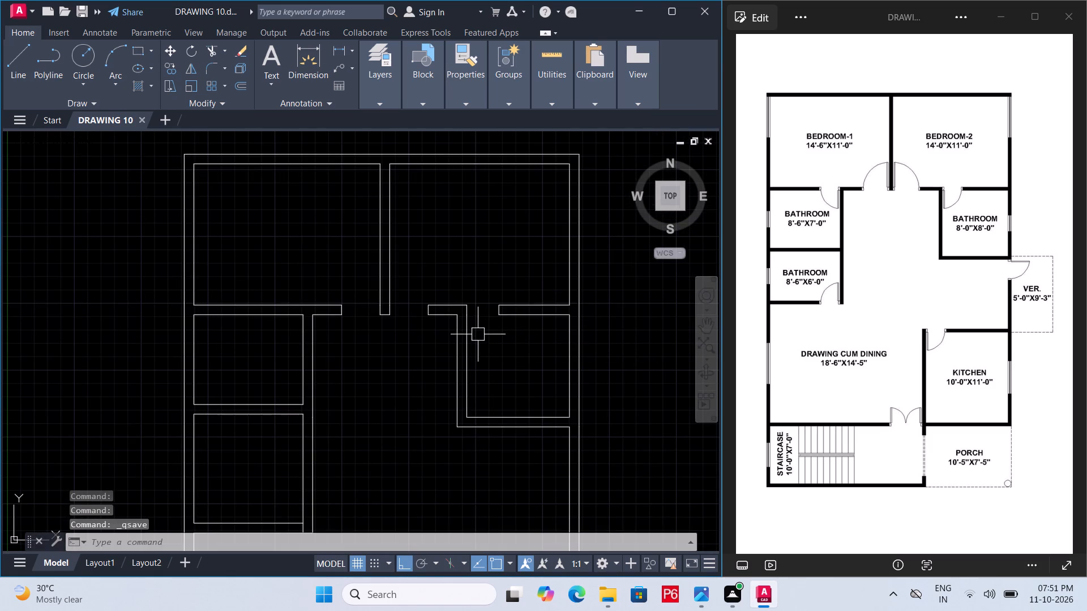
{"action": "key", "text": "ctrl+s"}
Draw a line from the 8'-6"X7'-0" bathroom's upper right inner corner straight up across its top wall.
{"action": "scroll", "coordinate": [285, 329], "scroll_direction": "up", "scroll_amount": 2}
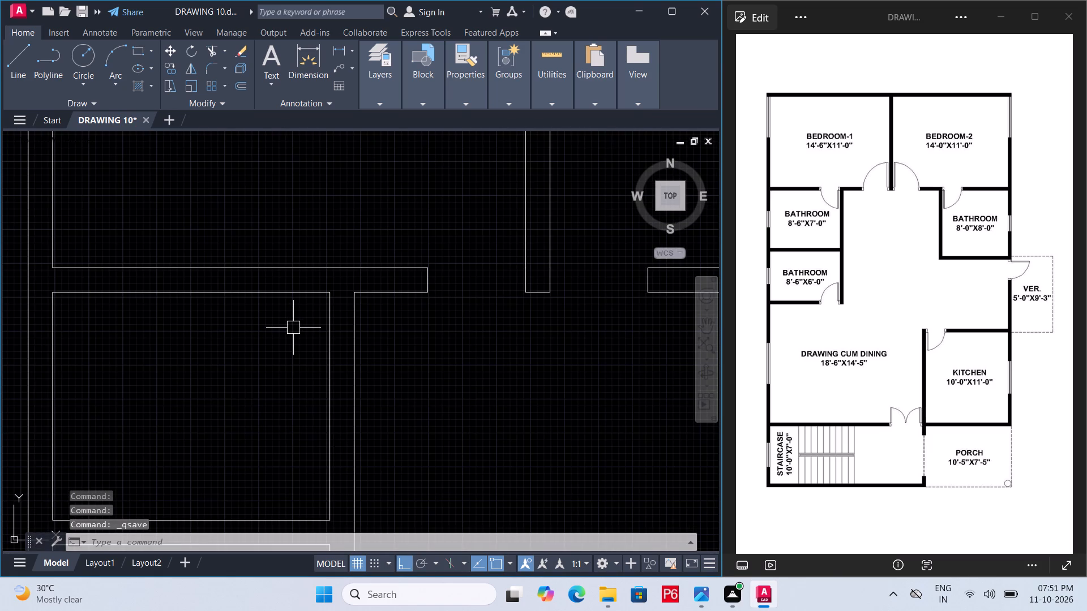
{"action": "type", "text": "L"}
{"action": "key", "text": "space"}
{"action": "left_click", "coordinate": [336, 288]}
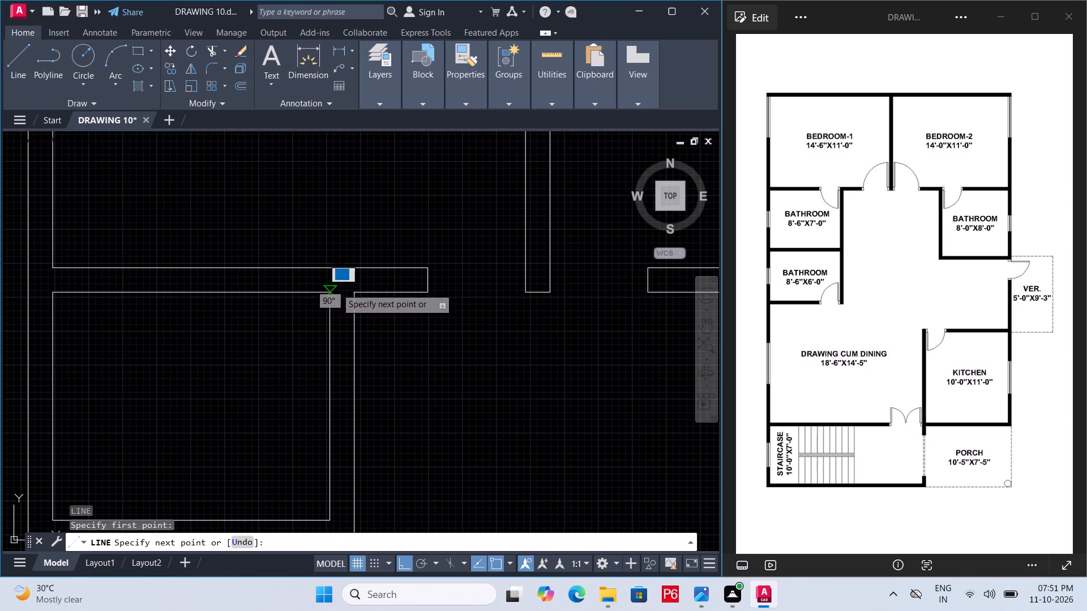
{"action": "left_click", "coordinate": [324, 248]}
{"action": "key", "text": "Escape"}
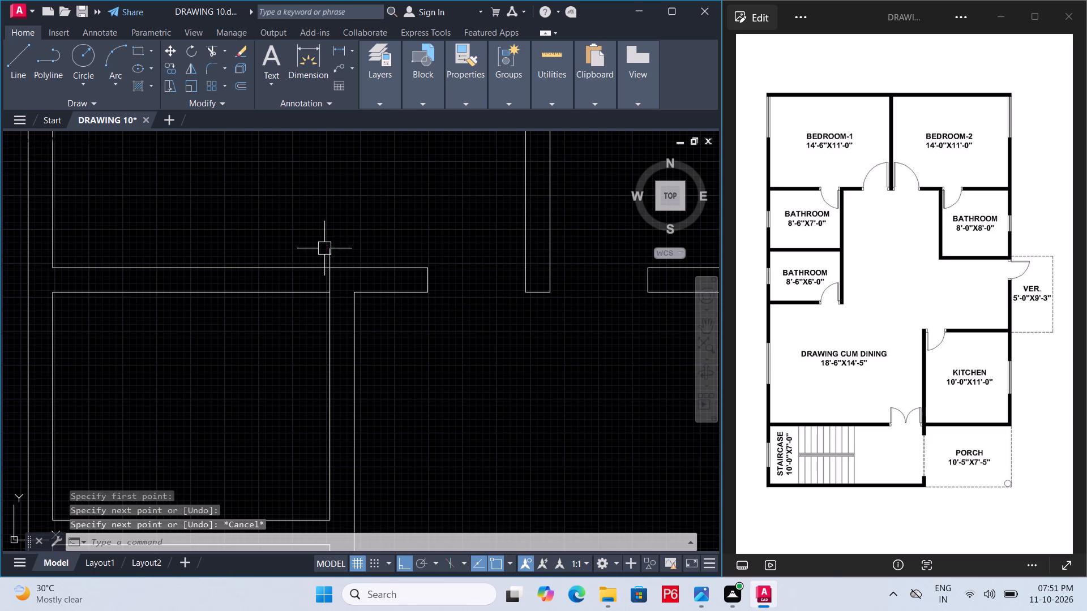
Trim the part of the new jamb line that projects above the wall into Bedroom-1, and save the drawing.
{"action": "type", "text": "TR"}
{"action": "key", "text": "space"}
{"action": "key", "text": "space"}
{"action": "left_click", "coordinate": [329, 249]}
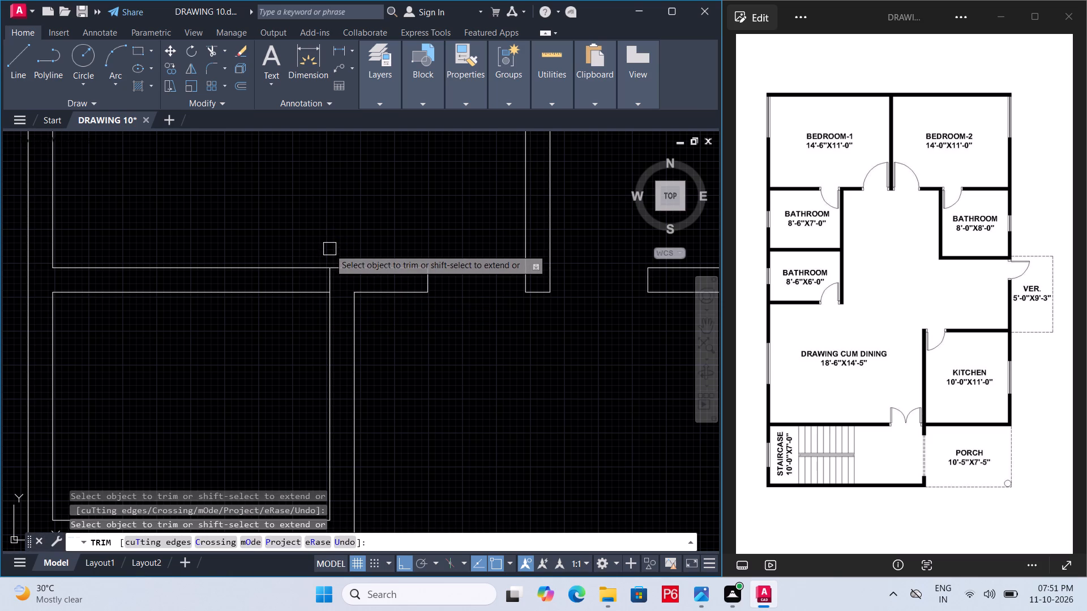
{"action": "key", "text": "ctrl+s"}
{"action": "key", "text": "ctrl+s"}
Offset the short line across the 8'-6"X7'-0" bathroom's top wall by 2'6" to the left to mark the door opening.
{"action": "key", "text": "o"}
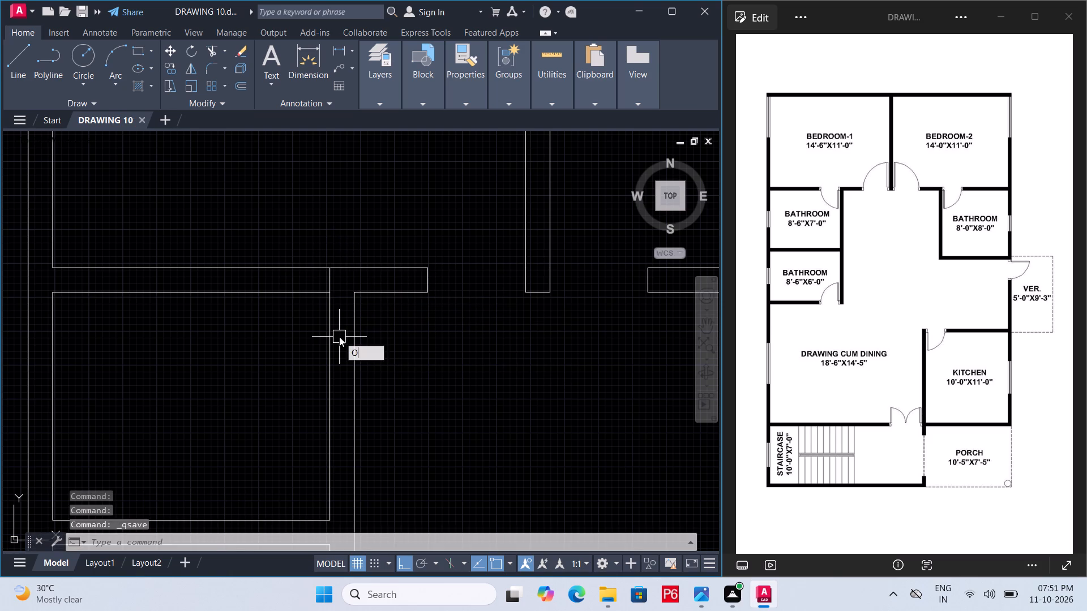
{"action": "key", "text": "Return"}
{"action": "middle_click_drag", "start_coordinate": [333, 283], "coordinate": [351, 303]}
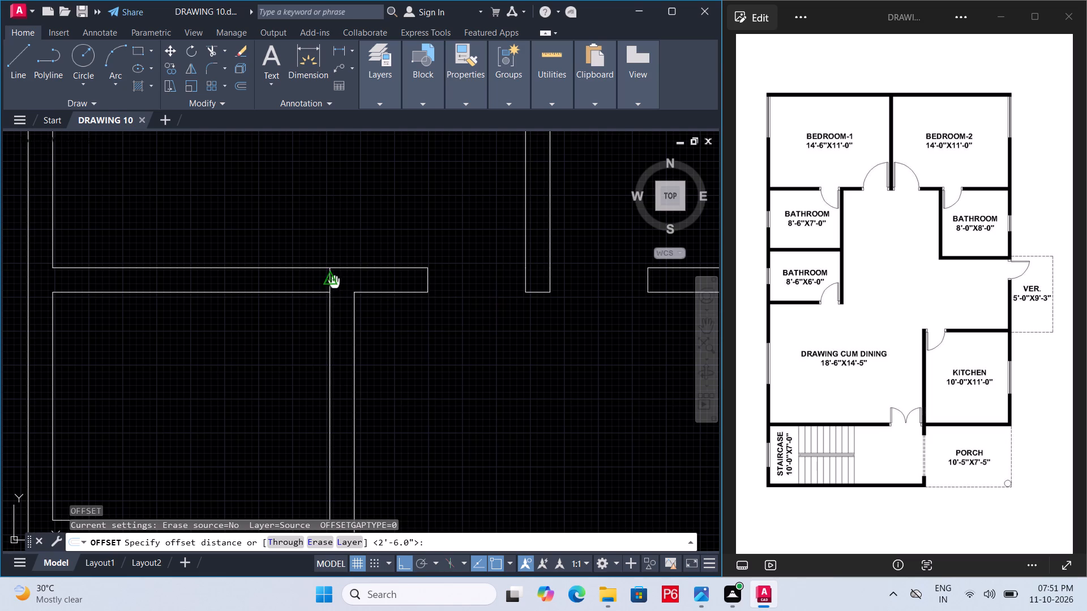
{"action": "middle_click_drag", "start_coordinate": [351, 303], "coordinate": [362, 317]}
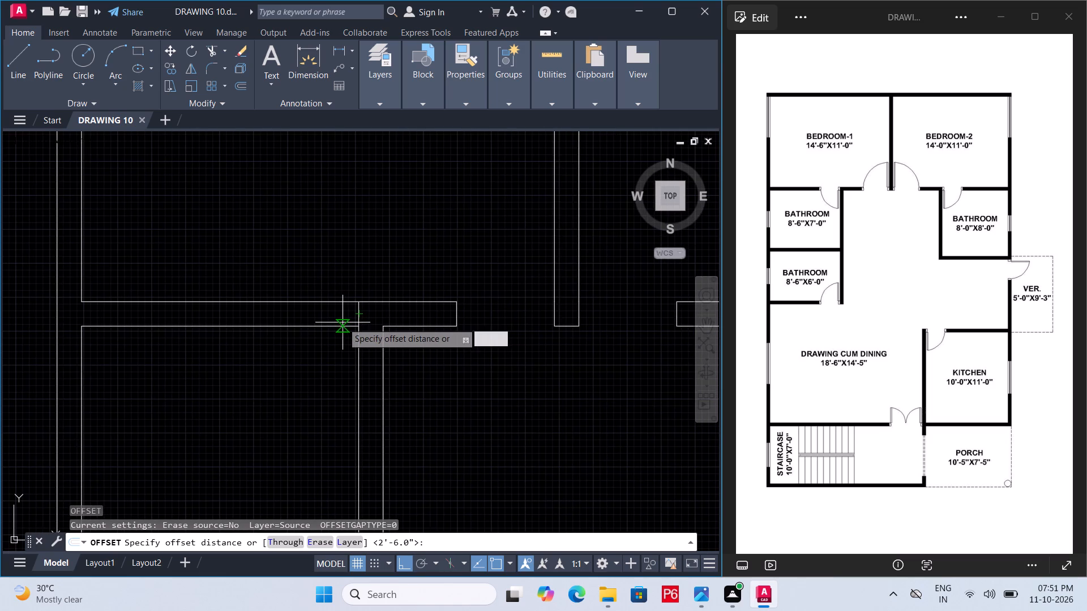
{"action": "type", "text": "2'"}
{"action": "type", "text": "6\""}
{"action": "key", "text": "Return"}
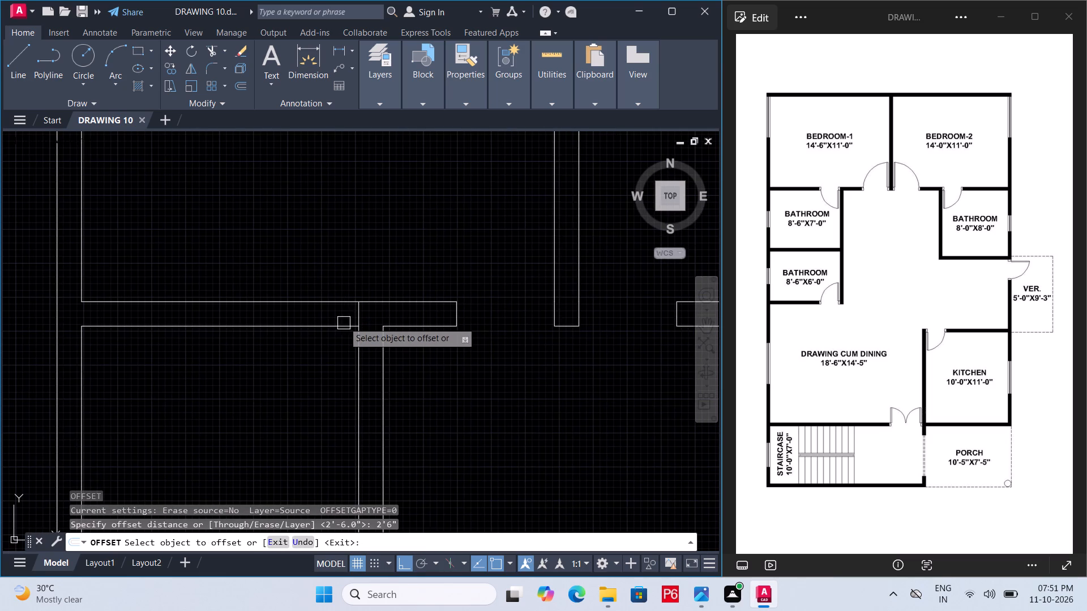
{"action": "left_click", "coordinate": [360, 313]}
{"action": "double_click", "coordinate": [267, 312]}
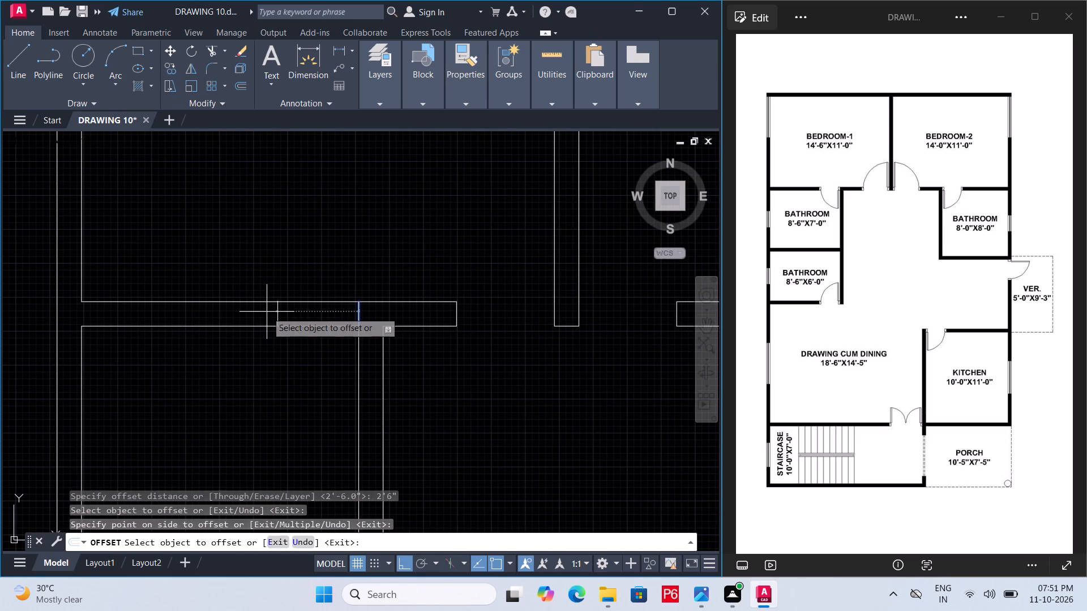
{"action": "key", "text": "space"}
Trim both wall lines between the jambs to open the 8'-6"X7'-0" bathroom's 2'6" doorway, and save the drawing.
{"action": "type", "text": "TR"}
{"action": "key", "text": "space"}
{"action": "key", "text": "space"}
{"action": "left_click", "coordinate": [311, 285]}
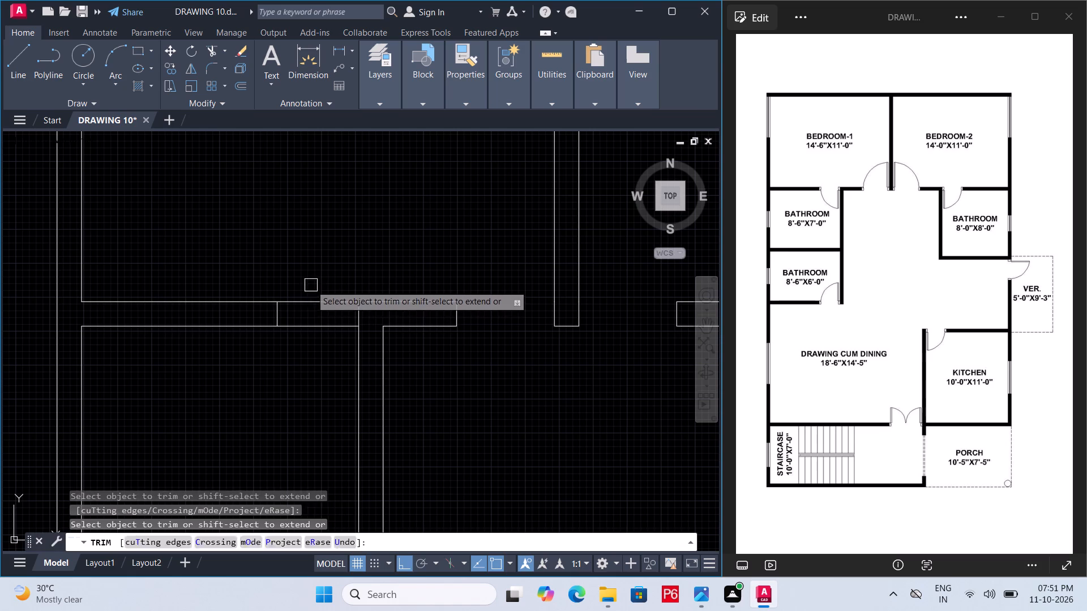
{"action": "left_click", "coordinate": [291, 359]}
{"action": "key", "text": "ctrl+s"}
{"action": "key", "text": "ctrl+s"}
Draw a short vertical line across the right end of the wall between the 8'-6"X7'-0" and 8'-6"X6'-0" bathrooms.
{"action": "middle_click_drag", "start_coordinate": [291, 358], "coordinate": [299, 297]}
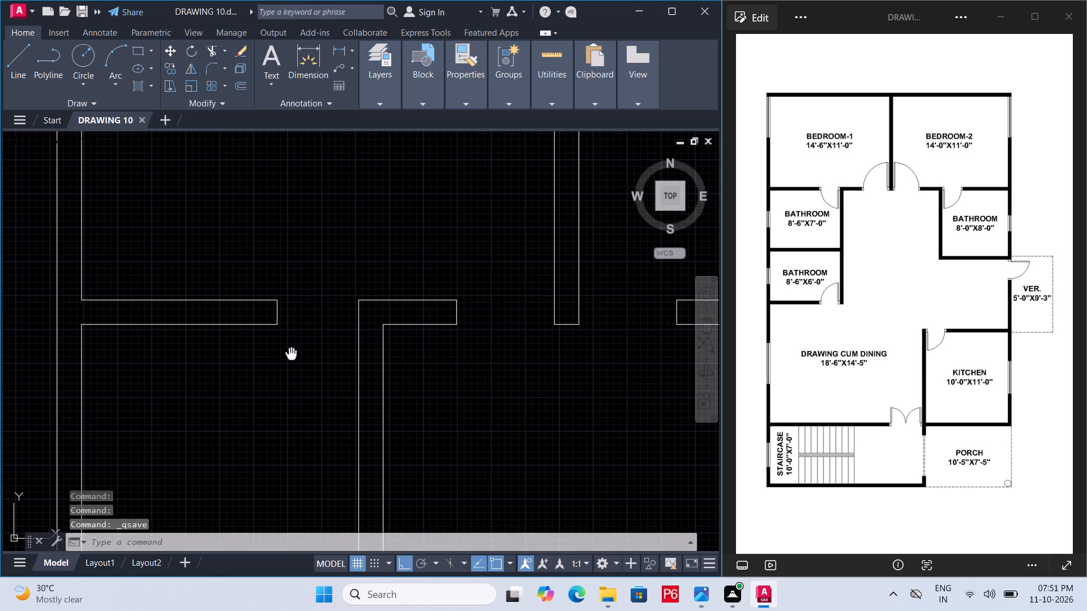
{"action": "middle_click_drag", "start_coordinate": [299, 297], "coordinate": [306, 264]}
{"action": "middle_click_drag", "start_coordinate": [329, 455], "coordinate": [341, 385]}
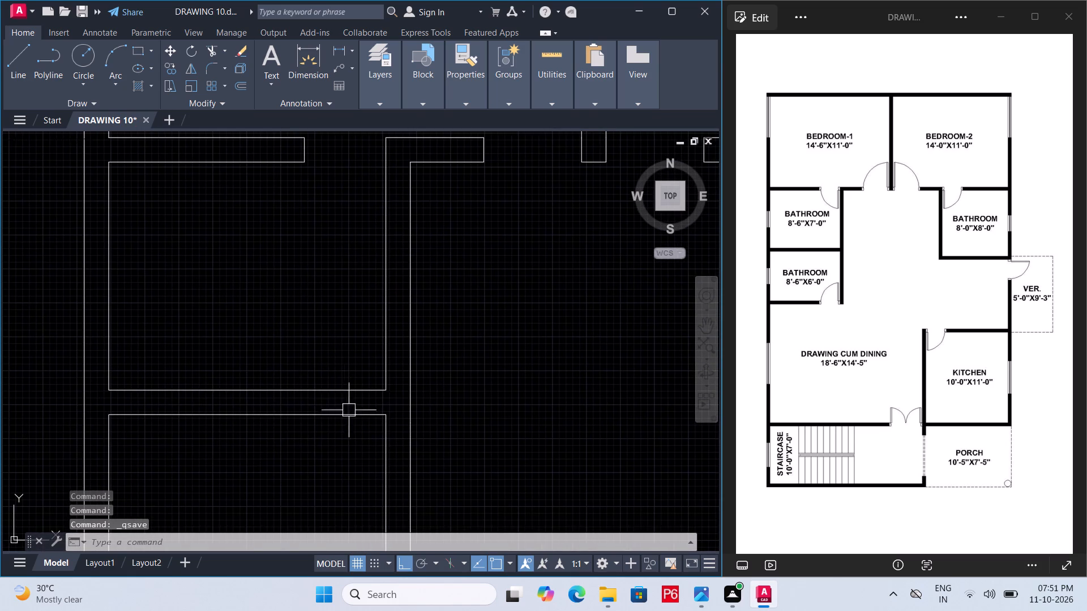
{"action": "scroll", "coordinate": [374, 425], "scroll_direction": "up", "scroll_amount": 1}
{"action": "key", "text": "l"}
{"action": "key", "text": "space"}
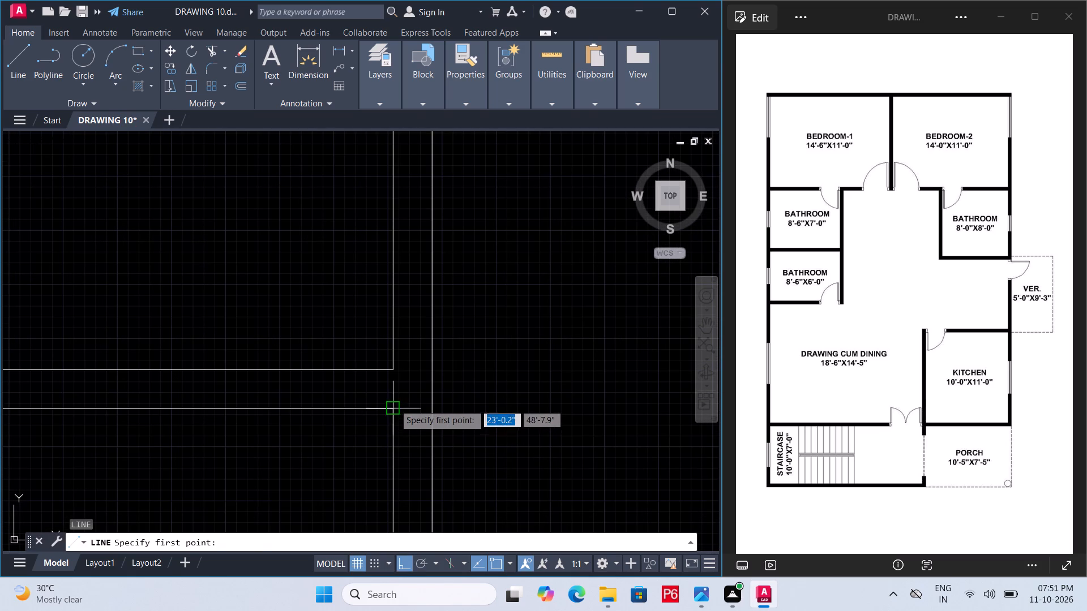
{"action": "left_click", "coordinate": [394, 404]}
{"action": "left_click", "coordinate": [395, 370]}
{"action": "key", "text": "space"}
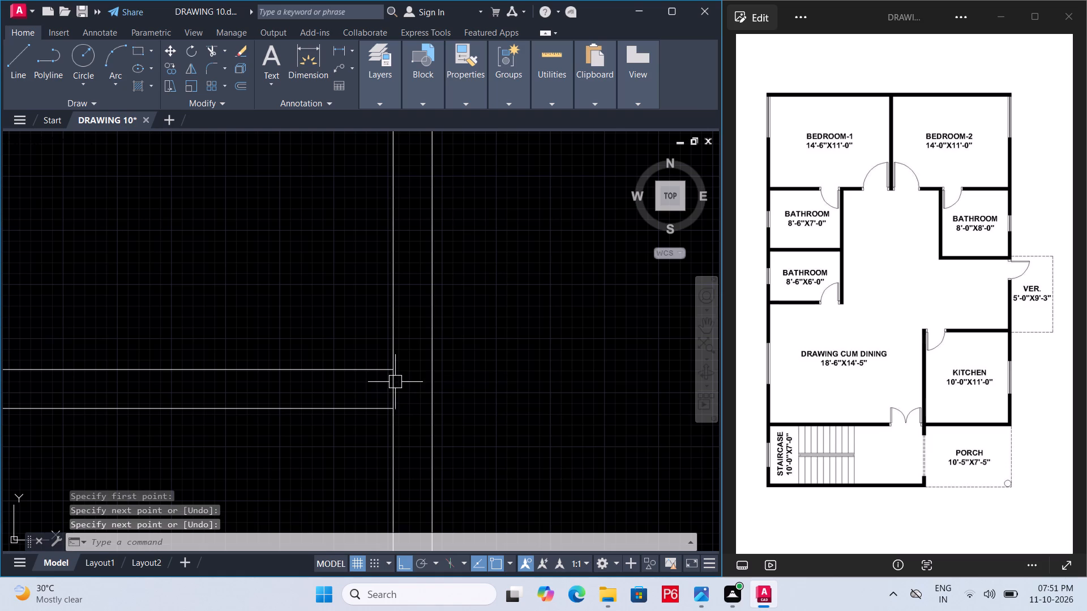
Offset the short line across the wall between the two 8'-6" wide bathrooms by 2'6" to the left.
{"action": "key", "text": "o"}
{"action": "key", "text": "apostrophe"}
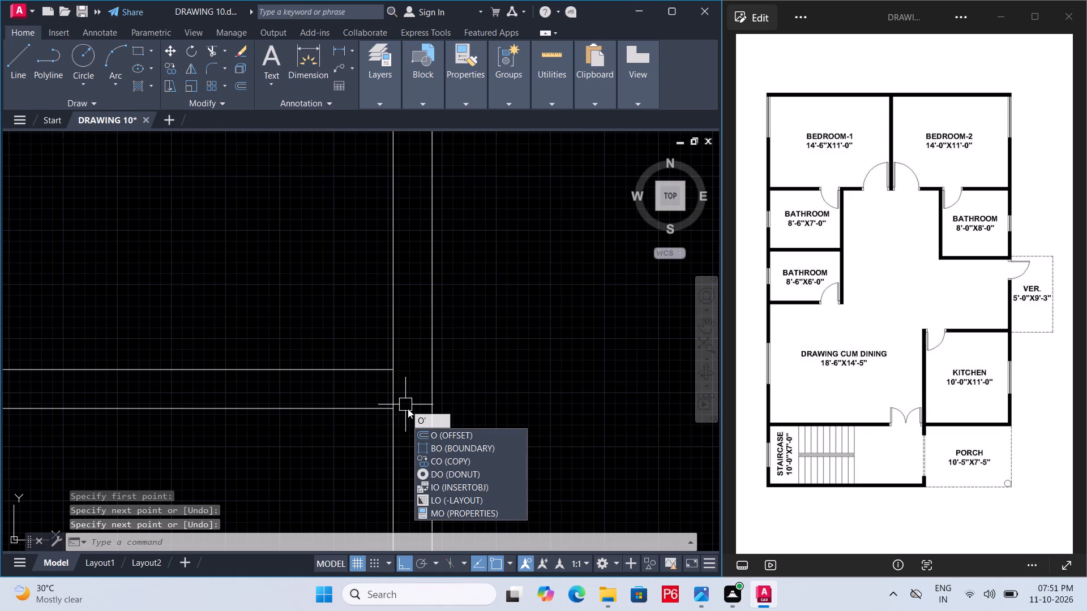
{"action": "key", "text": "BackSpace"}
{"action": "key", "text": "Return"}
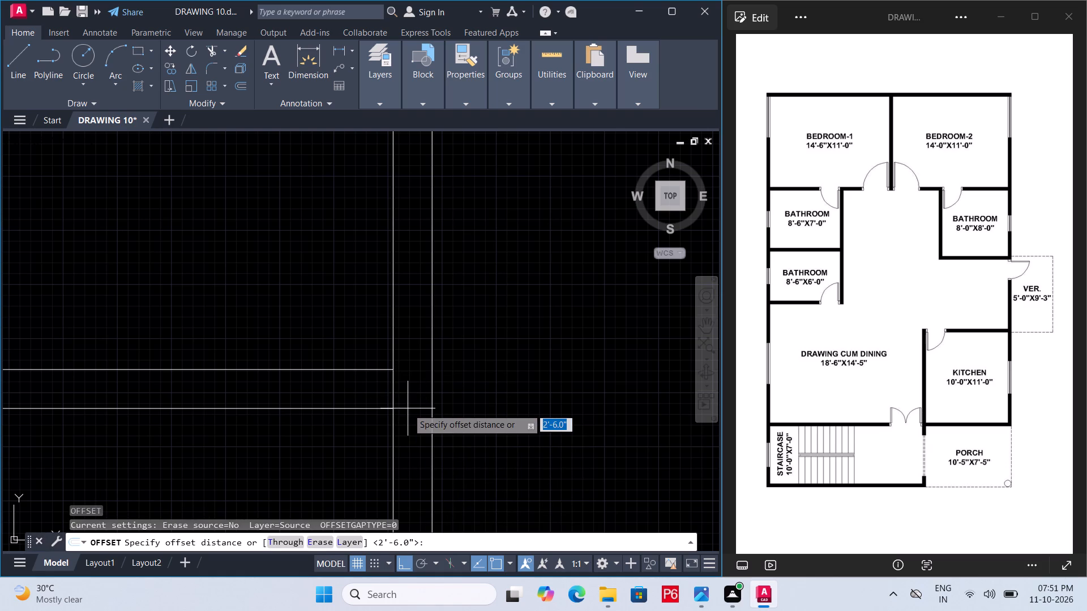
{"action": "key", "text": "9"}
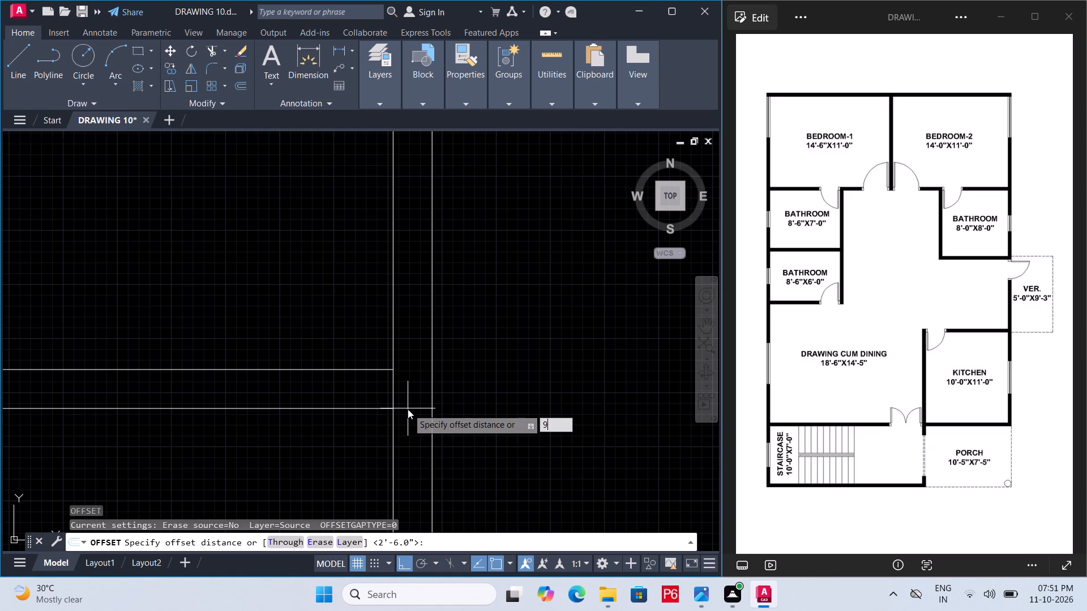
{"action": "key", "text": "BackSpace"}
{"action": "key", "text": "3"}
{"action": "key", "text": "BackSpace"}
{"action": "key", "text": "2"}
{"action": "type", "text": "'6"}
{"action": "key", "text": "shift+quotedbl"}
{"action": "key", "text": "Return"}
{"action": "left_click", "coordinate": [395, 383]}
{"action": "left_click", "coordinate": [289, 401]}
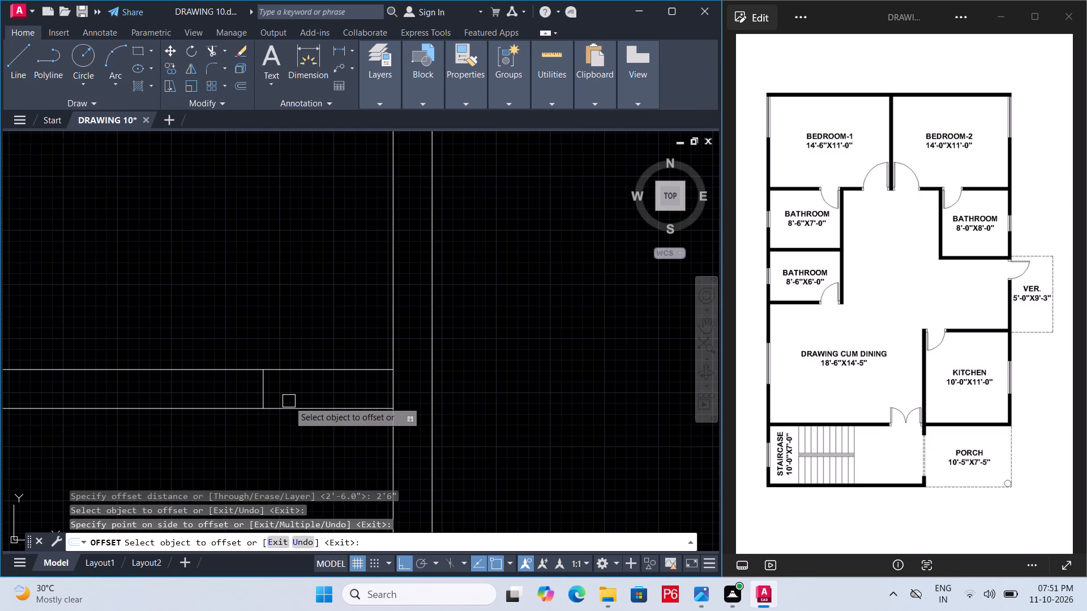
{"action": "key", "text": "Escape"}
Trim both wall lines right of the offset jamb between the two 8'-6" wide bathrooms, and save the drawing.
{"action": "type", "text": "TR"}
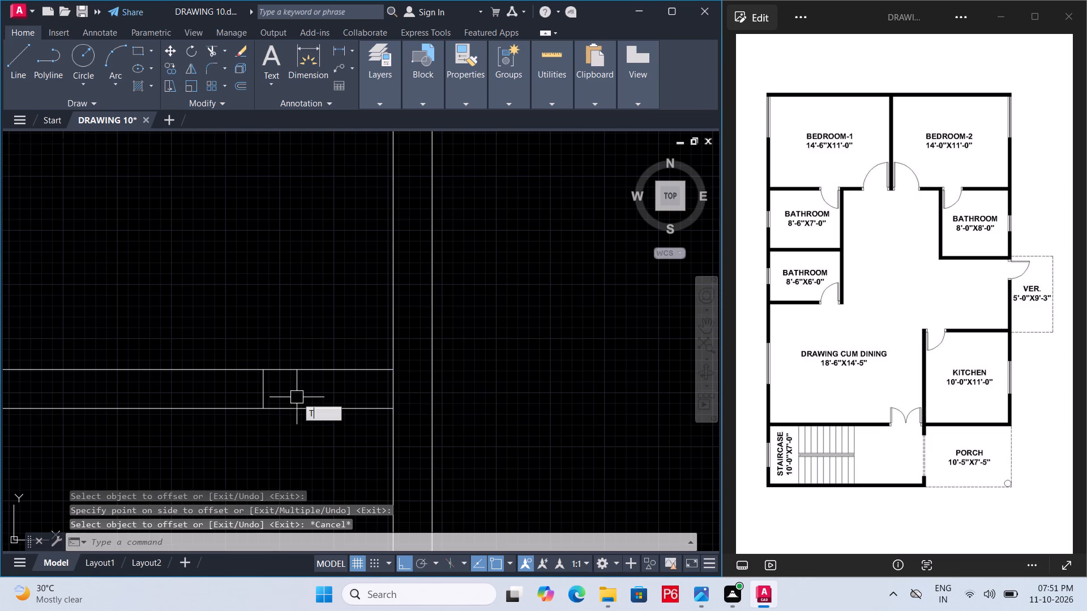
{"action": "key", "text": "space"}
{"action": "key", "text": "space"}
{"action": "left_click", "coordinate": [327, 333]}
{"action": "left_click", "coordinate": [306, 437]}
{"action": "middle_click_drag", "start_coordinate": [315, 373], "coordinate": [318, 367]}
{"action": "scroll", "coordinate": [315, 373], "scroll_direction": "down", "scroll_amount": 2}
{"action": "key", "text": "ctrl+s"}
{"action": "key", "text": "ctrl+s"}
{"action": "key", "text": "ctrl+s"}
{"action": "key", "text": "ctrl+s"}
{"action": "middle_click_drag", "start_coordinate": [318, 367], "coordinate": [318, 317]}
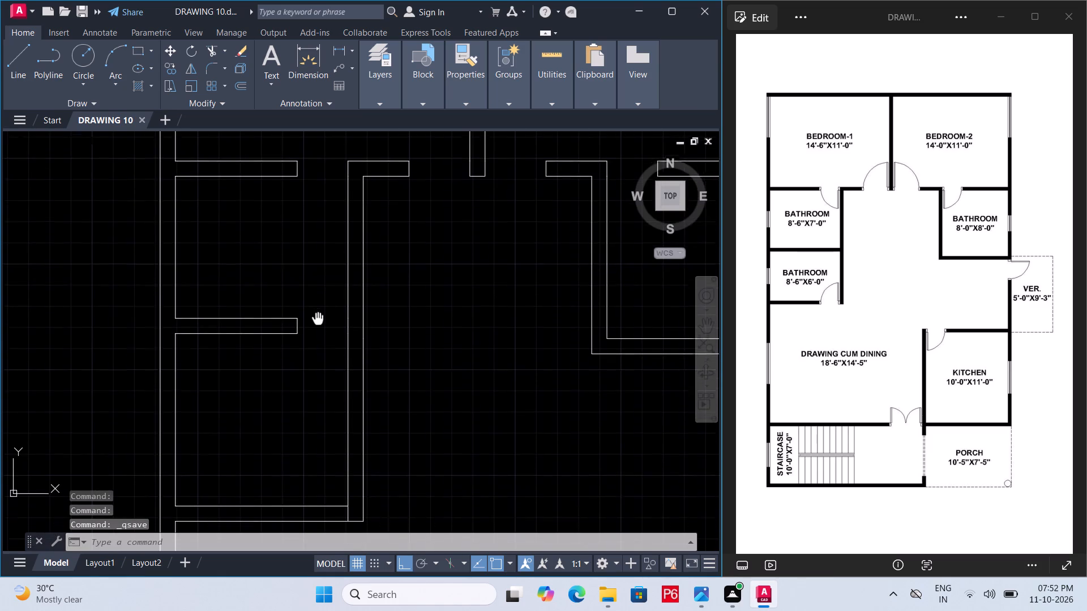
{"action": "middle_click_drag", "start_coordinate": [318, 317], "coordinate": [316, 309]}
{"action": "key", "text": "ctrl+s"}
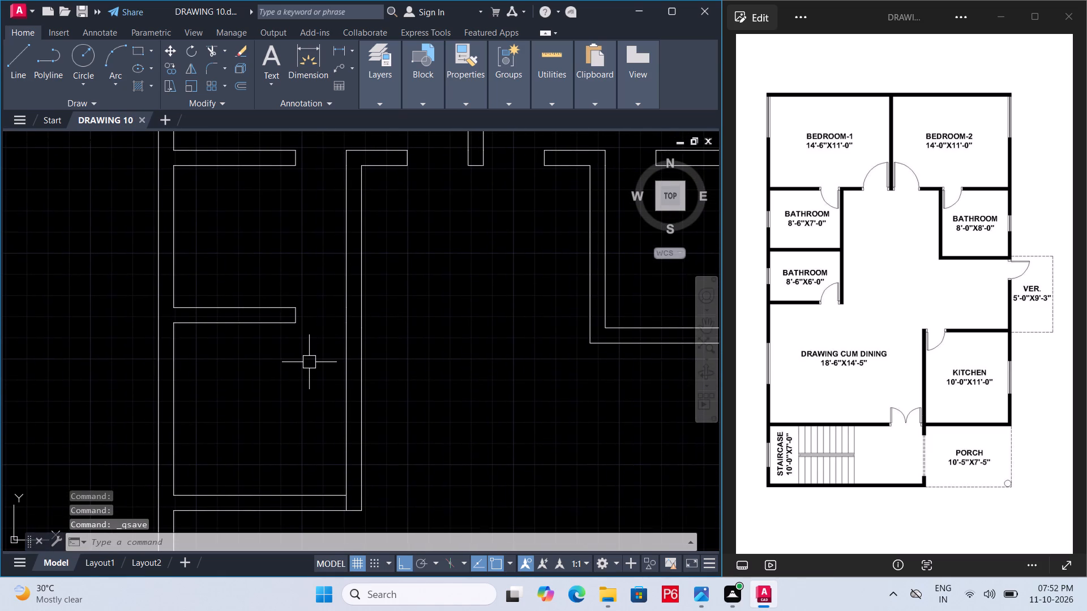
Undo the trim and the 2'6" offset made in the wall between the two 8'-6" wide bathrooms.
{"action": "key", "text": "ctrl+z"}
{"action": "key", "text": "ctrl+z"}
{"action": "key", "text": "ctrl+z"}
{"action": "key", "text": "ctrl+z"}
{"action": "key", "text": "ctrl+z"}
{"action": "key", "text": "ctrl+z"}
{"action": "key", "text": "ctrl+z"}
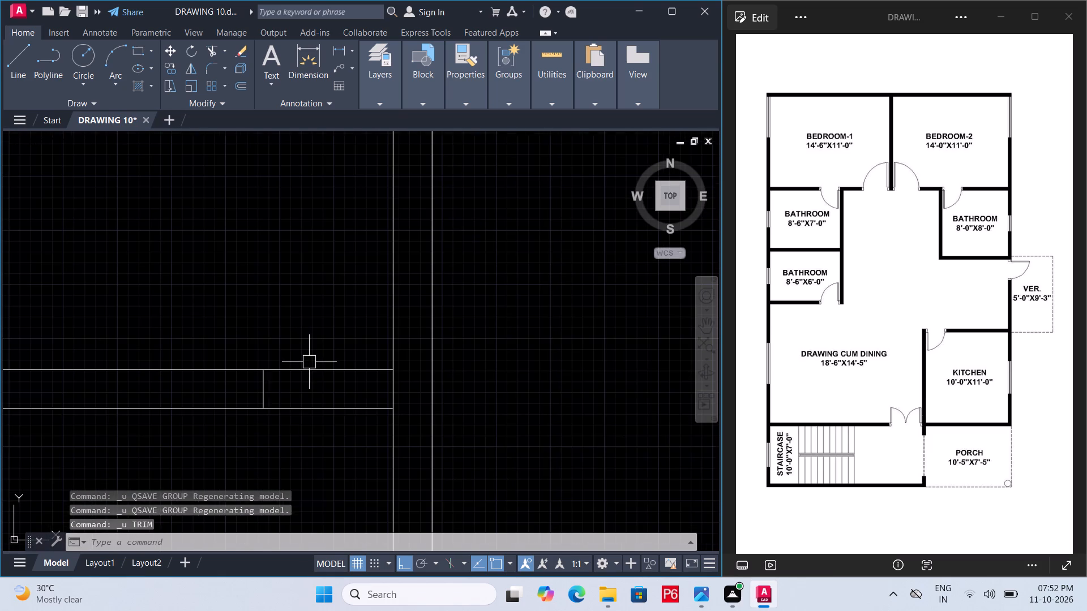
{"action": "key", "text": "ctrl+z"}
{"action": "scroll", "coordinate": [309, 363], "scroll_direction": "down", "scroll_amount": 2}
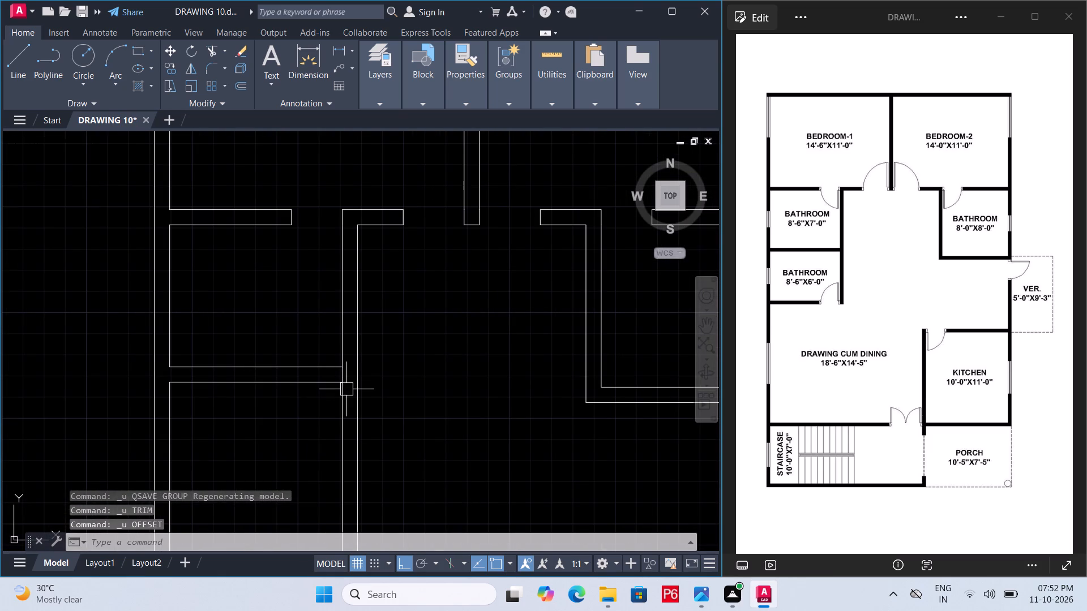
Undo the short vertical line drawn across the wall between the two 8'-6" wide bathrooms.
{"action": "key", "text": "ctrl+z"}
{"action": "key", "text": "ctrl+z"}
Shorten the inner vertical wall line at the 8'-6"X6'-0" bathroom's lower right corner so it ends at the upper line of the bottom wall.
{"action": "scroll", "coordinate": [347, 389], "scroll_direction": "down", "scroll_amount": 2}
{"action": "middle_click_drag", "start_coordinate": [344, 382], "coordinate": [336, 252]}
{"action": "scroll", "coordinate": [355, 498], "scroll_direction": "up", "scroll_amount": 2}
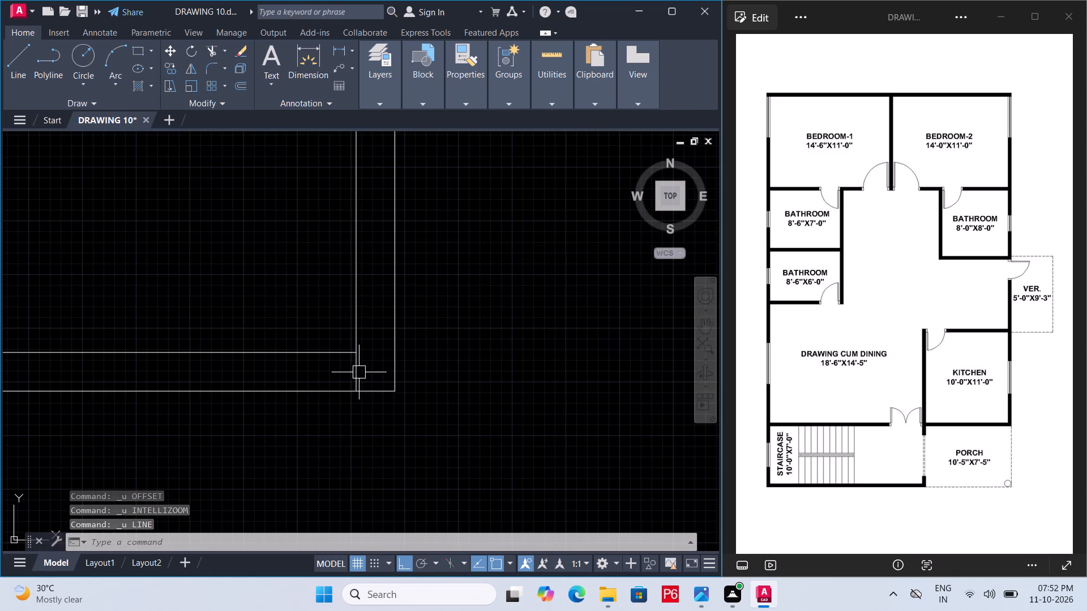
{"action": "left_click", "coordinate": [358, 372]}
{"action": "left_click", "coordinate": [357, 390]}
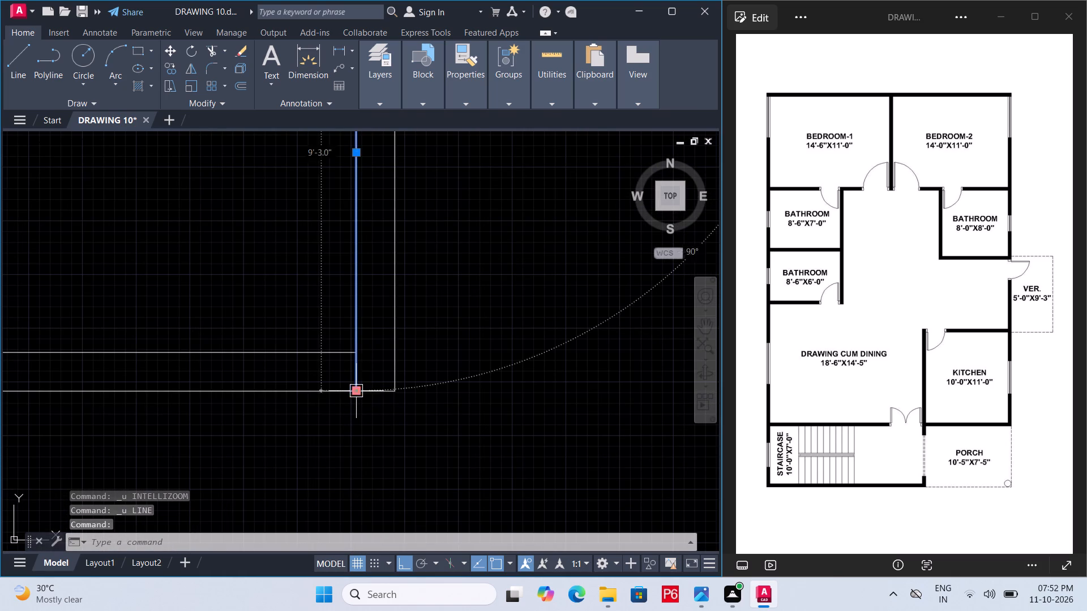
{"action": "left_click", "coordinate": [356, 352]}
{"action": "key", "text": "Escape"}
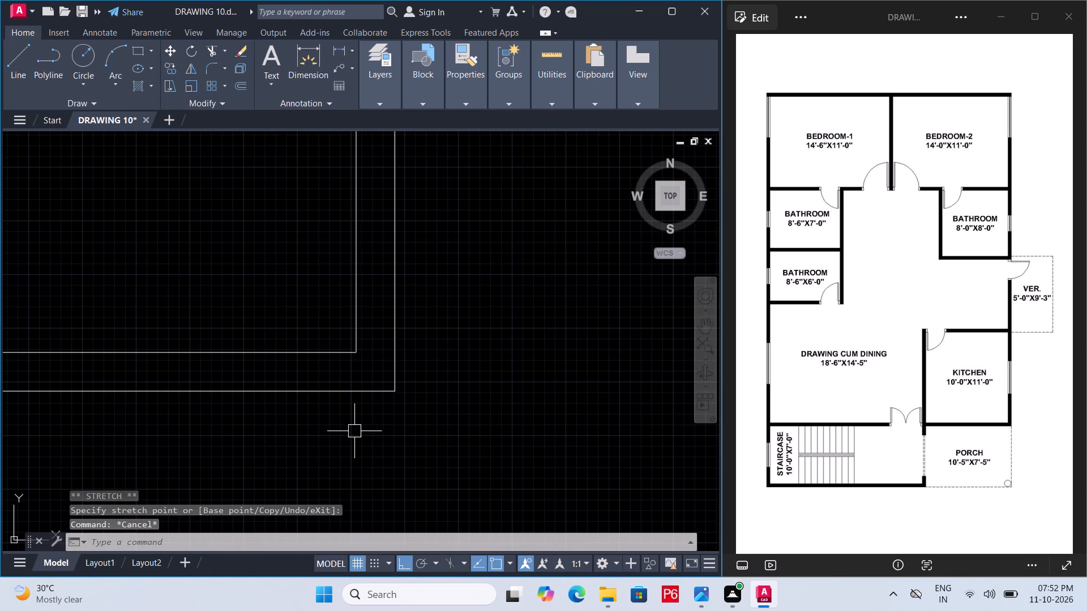
Draw a short vertical line across the right end of the 8'-6"X6'-0" bathroom's bottom wall.
{"action": "type", "text": "L"}
{"action": "key", "text": "space"}
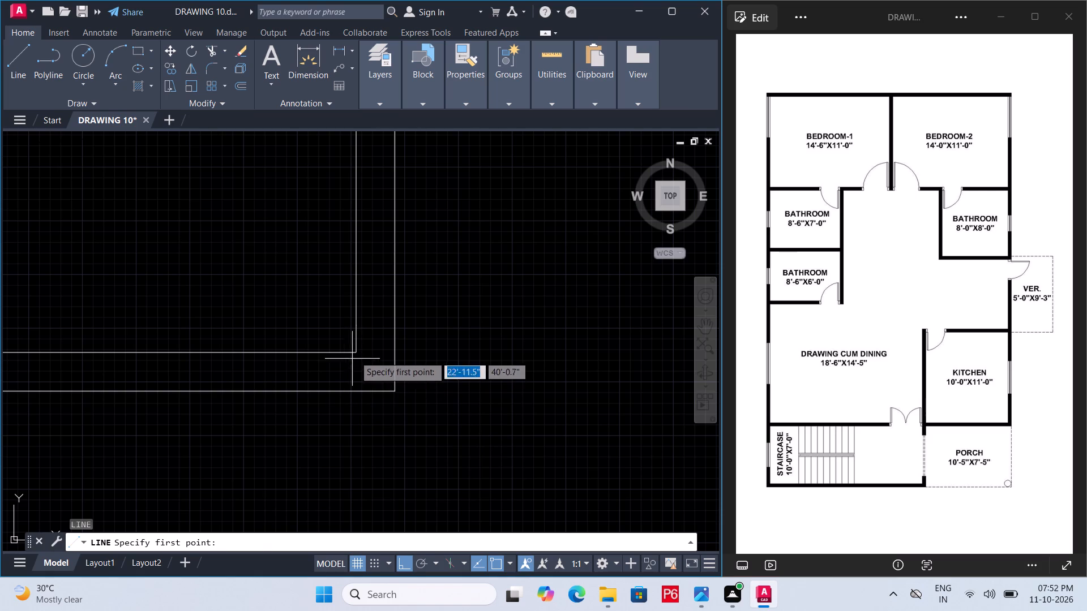
{"action": "left_click", "coordinate": [356, 354]}
{"action": "left_click", "coordinate": [356, 389]}
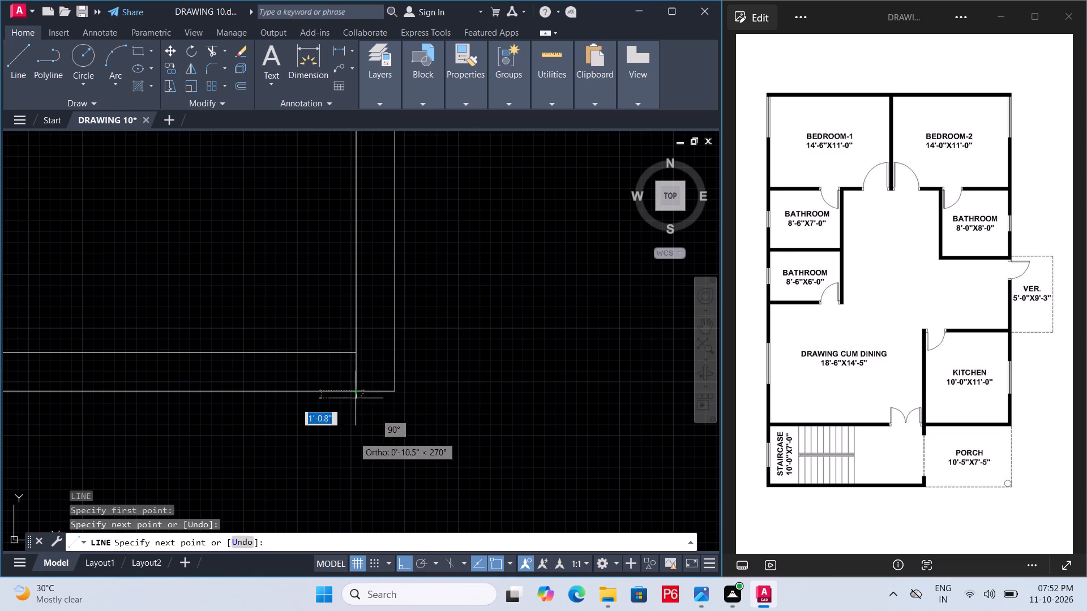
{"action": "key", "text": "Escape"}
Offset the short line across the 8'-6"X6'-0" bathroom's bottom wall by 2'6" to the left.
{"action": "left_click", "coordinate": [358, 371]}
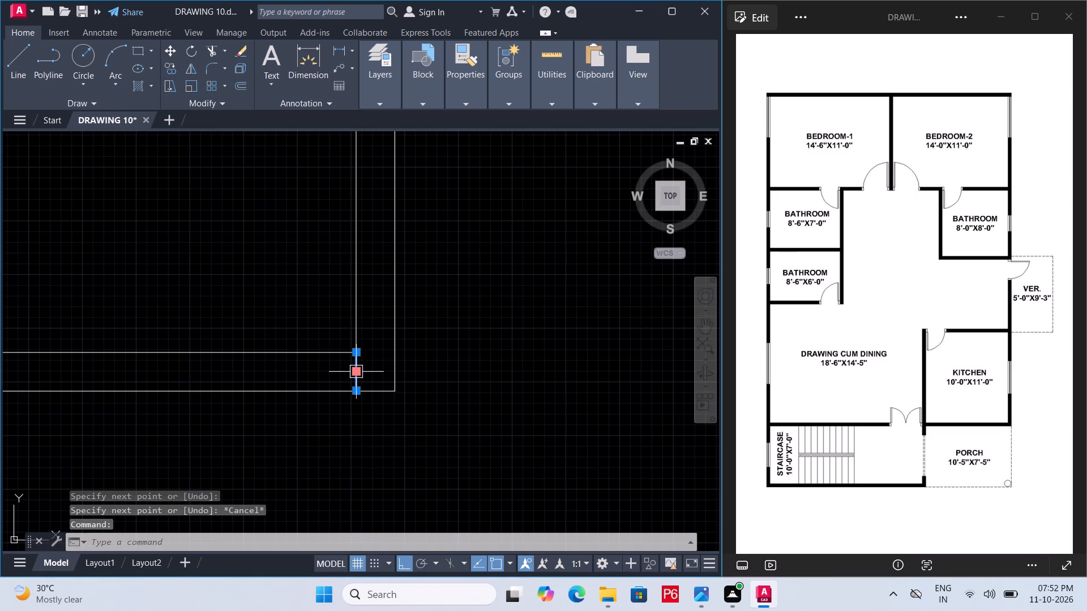
{"action": "key", "text": "o"}
{"action": "key", "text": "Return"}
{"action": "key", "text": "bracketright"}
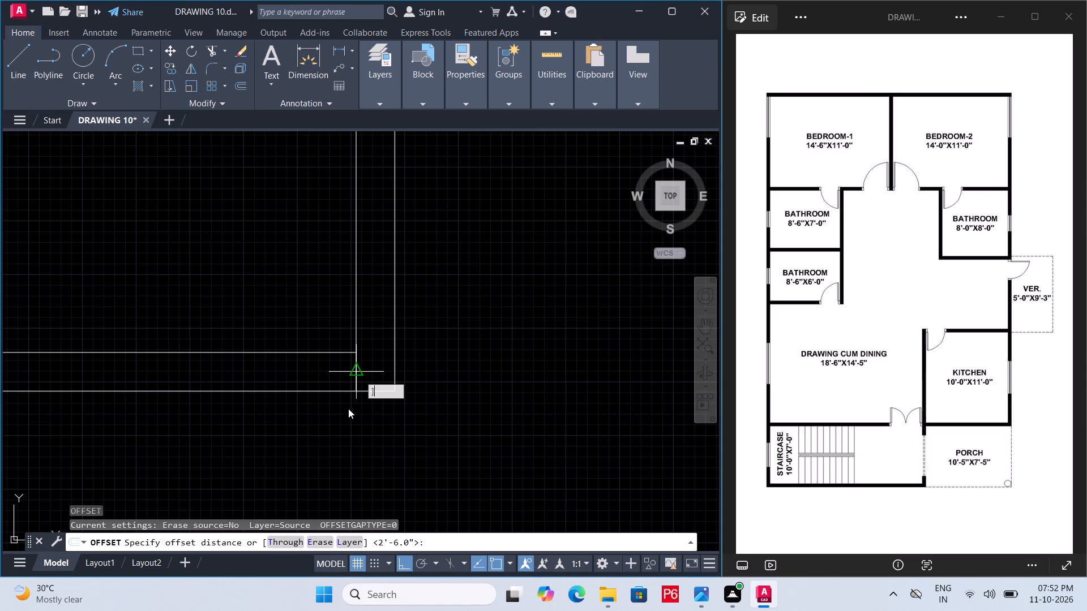
{"action": "key", "text": "Escape"}
{"action": "left_click", "coordinate": [357, 370]}
{"action": "key", "text": "o"}
{"action": "key", "text": "Return"}
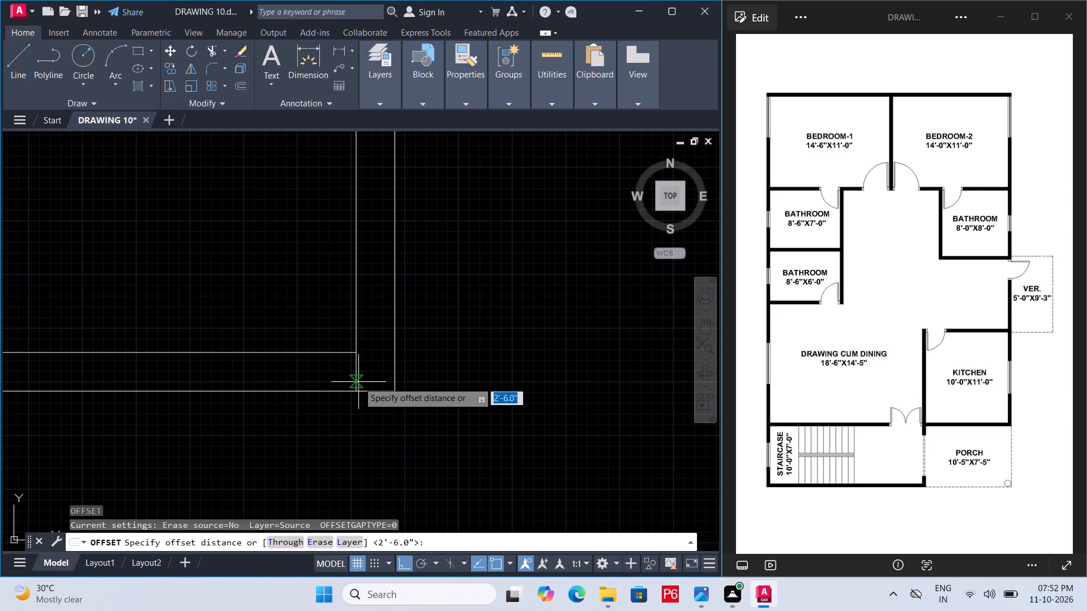
{"action": "type", "text": "2'6\""}
{"action": "key", "text": "Return"}
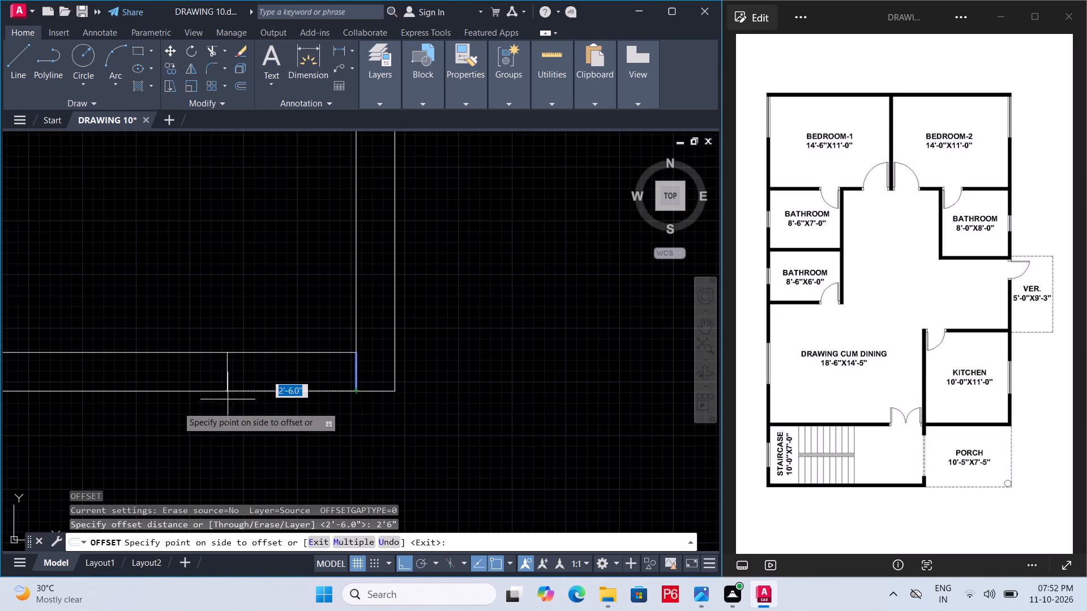
{"action": "left_click", "coordinate": [166, 410]}
{"action": "key", "text": "Escape"}
Trim both wall lines between the two jamb lines in the 8'-6"X6'-0" bathroom's bottom wall, and save the drawing.
{"action": "type", "text": "TR"}
{"action": "key", "text": "space"}
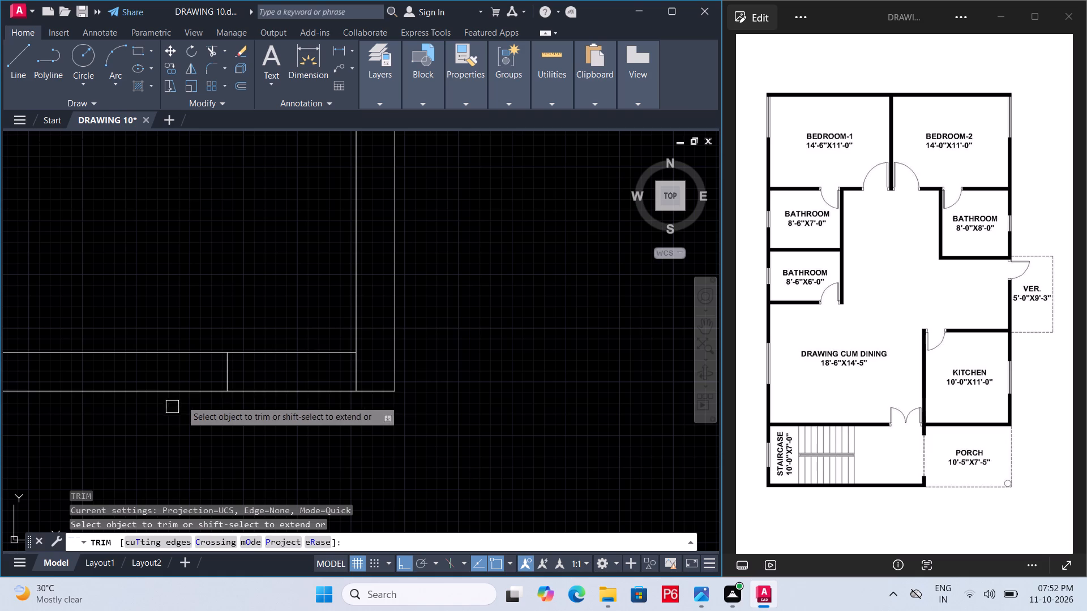
{"action": "key", "text": "space"}
{"action": "left_click", "coordinate": [272, 321]}
{"action": "left_click", "coordinate": [258, 412]}
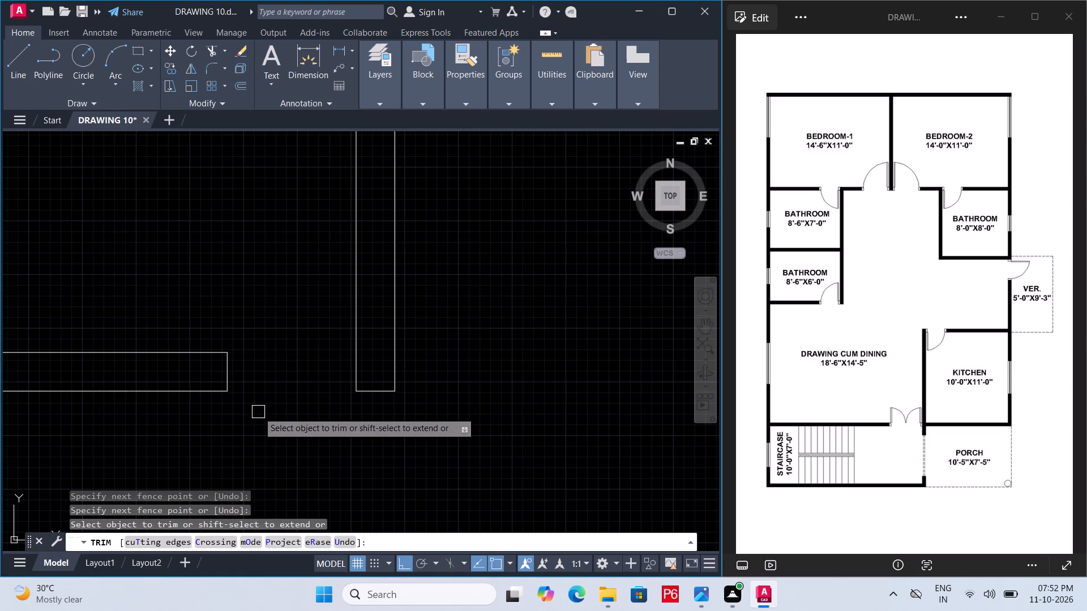
{"action": "key", "text": "ctrl+s"}
{"action": "key", "text": "ctrl+s"}
{"action": "key", "text": "ctrl+s"}
Draw a short vertical line across the left end of the kitchen's top wall, up from the inner corner.
{"action": "scroll", "coordinate": [258, 412], "scroll_direction": "down", "scroll_amount": 1}
{"action": "middle_click_drag", "start_coordinate": [258, 412], "coordinate": [192, 432]}
{"action": "scroll", "coordinate": [200, 410], "scroll_direction": "down", "scroll_amount": 1}
{"action": "scroll", "coordinate": [314, 419], "scroll_direction": "down", "scroll_amount": 1}
{"action": "middle_click_drag", "start_coordinate": [314, 419], "coordinate": [279, 383]}
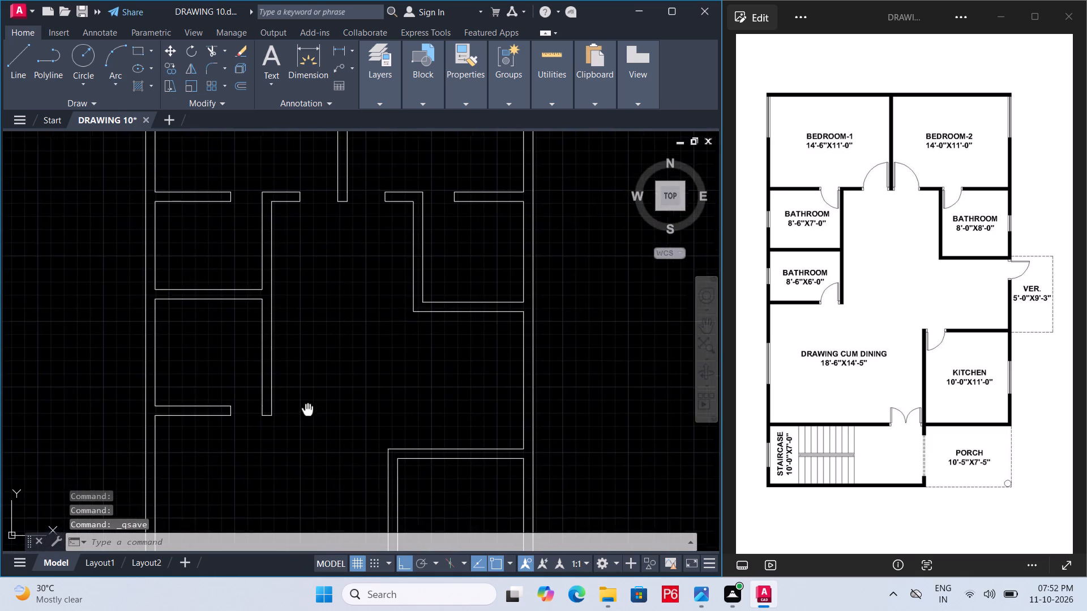
{"action": "middle_click_drag", "start_coordinate": [279, 383], "coordinate": [277, 376]}
{"action": "scroll", "coordinate": [384, 450], "scroll_direction": "up", "scroll_amount": 3}
{"action": "key", "text": "l"}
{"action": "key", "text": "space"}
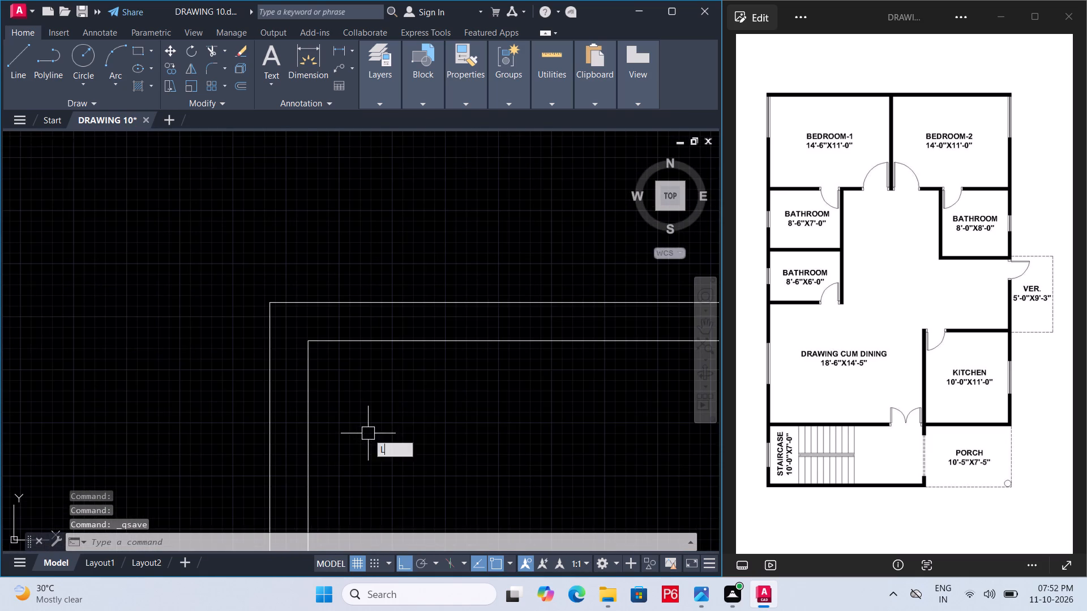
{"action": "left_click", "coordinate": [306, 342]}
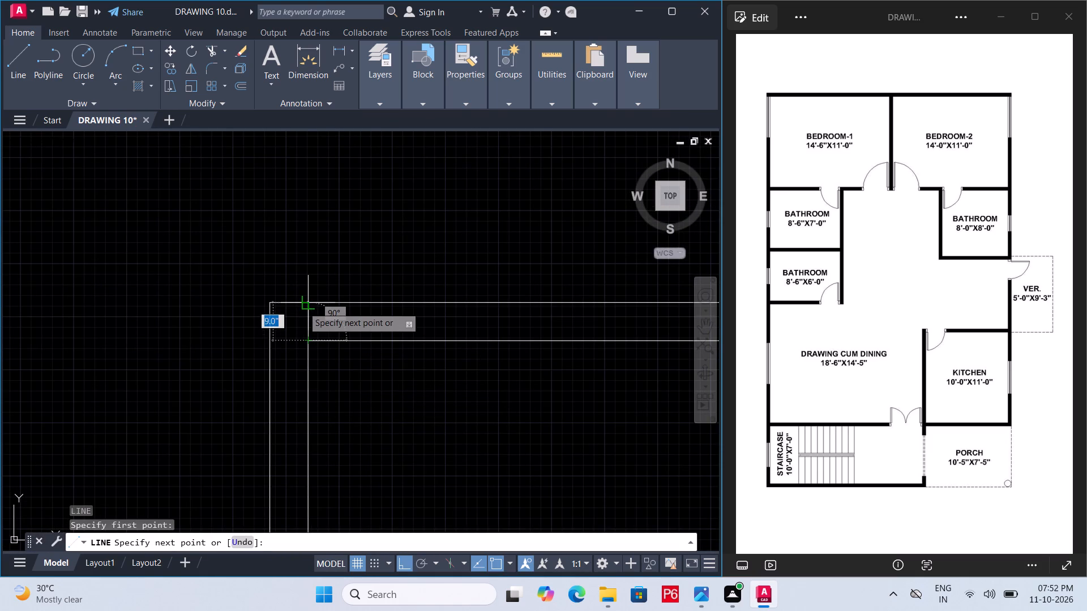
{"action": "double_click", "coordinate": [303, 307]}
{"action": "key", "text": "space"}
{"action": "key", "text": "Escape"}
Offset the short line across the kitchen's top wall by 3' to the right.
{"action": "type", "text": "O"}
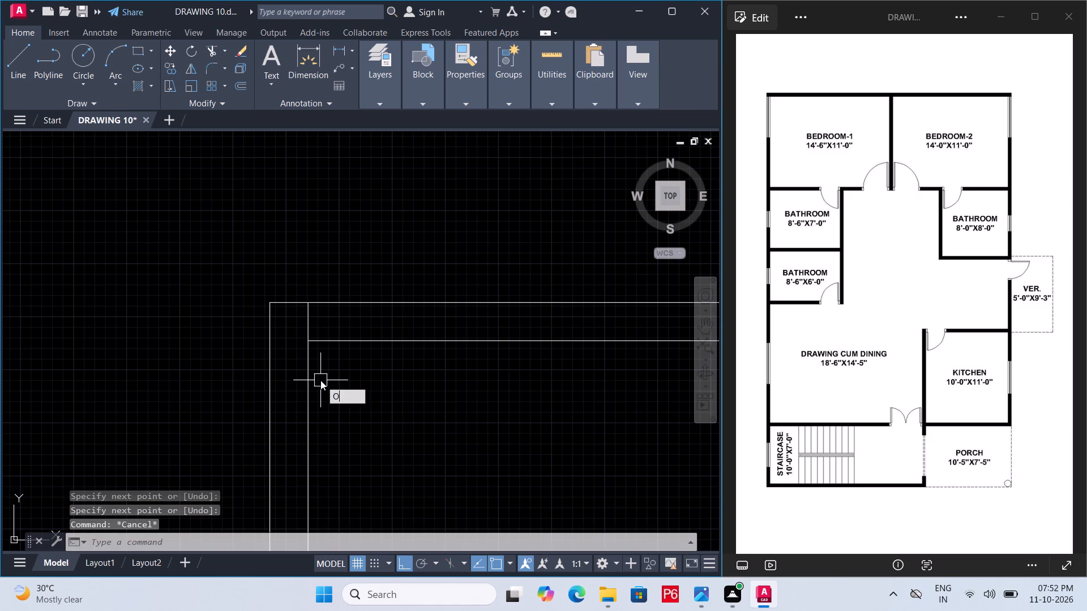
{"action": "key", "text": "space"}
{"action": "key", "text": "Escape"}
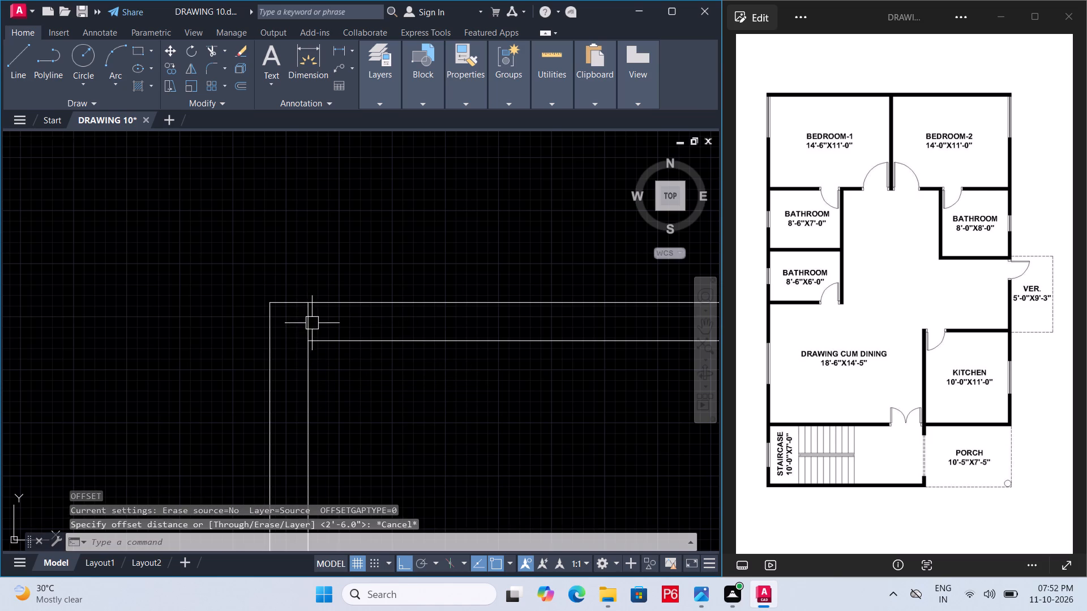
{"action": "left_click", "coordinate": [312, 323]}
{"action": "key", "text": "o"}
{"action": "key", "text": "Return"}
{"action": "type", "text": "2'"}
{"action": "key", "text": "BackSpace"}
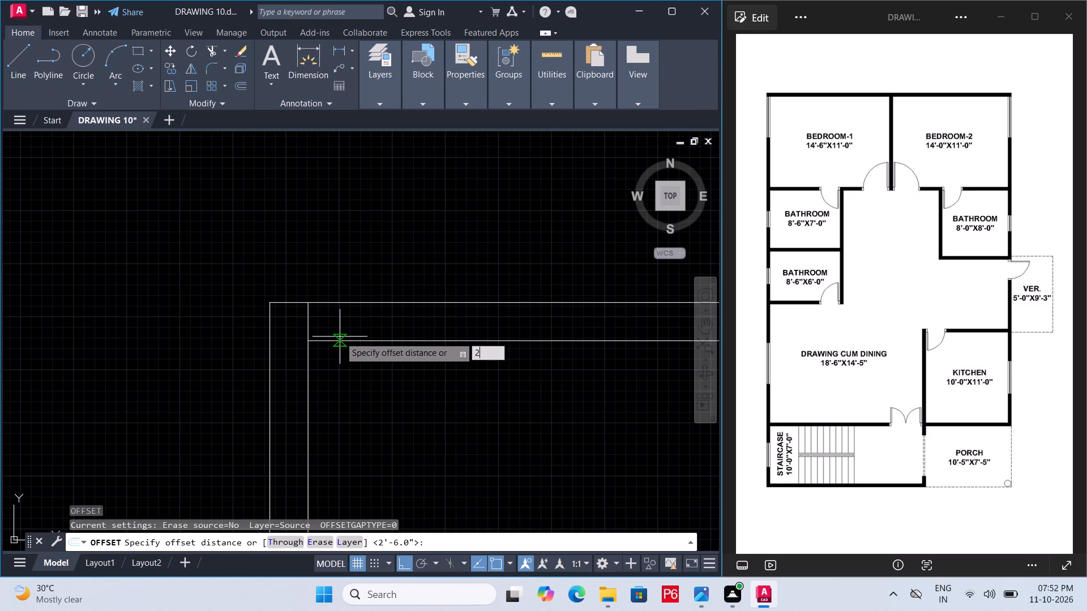
{"action": "key", "text": "BackSpace"}
{"action": "type", "text": "3'"}
{"action": "key", "text": "Return"}
{"action": "left_click", "coordinate": [357, 335]}
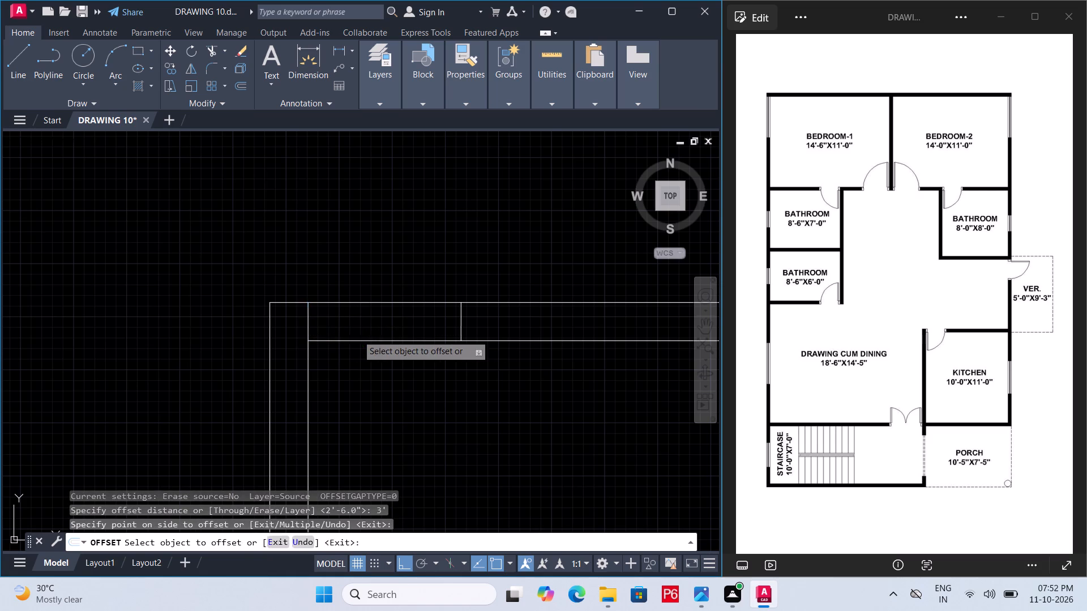
{"action": "key", "text": "space"}
Trim both wall lines between the two jamb lines in the kitchen's top wall, and save the drawing.
{"action": "type", "text": "TR"}
{"action": "key", "text": "space"}
{"action": "key", "text": "space"}
{"action": "left_click", "coordinate": [378, 279]}
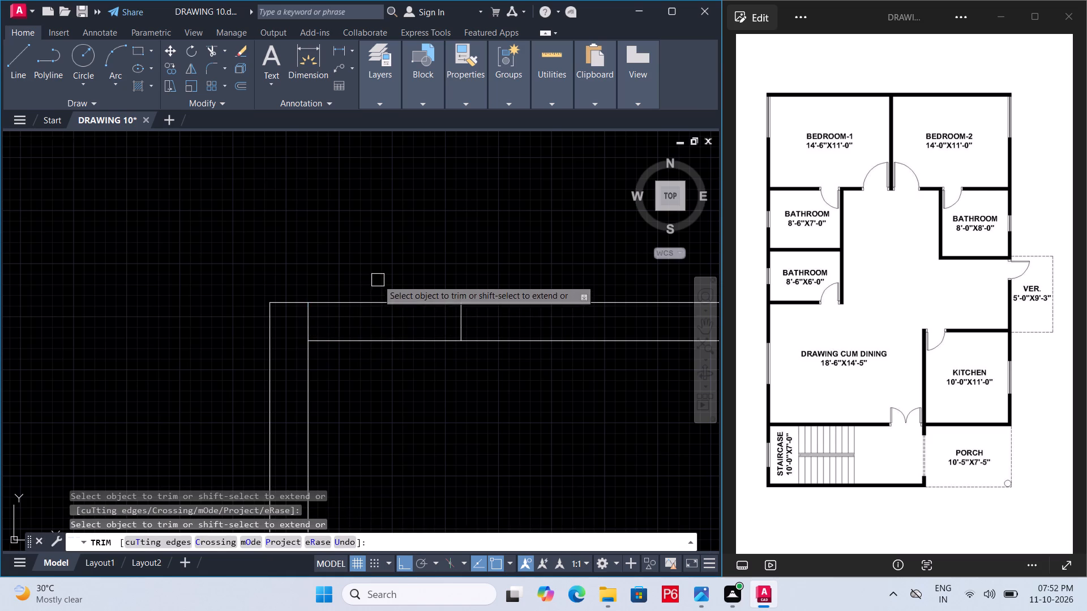
{"action": "left_click", "coordinate": [352, 385]}
{"action": "key", "text": "ctrl+s"}
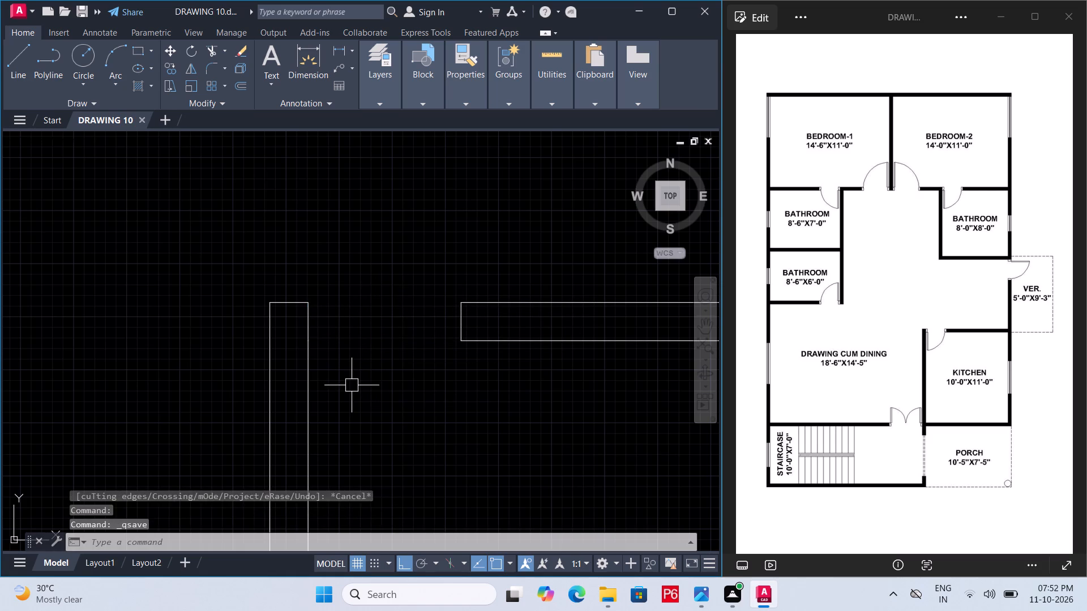
{"action": "key", "text": "ctrl+s"}
{"action": "key", "text": "ctrl+s"}
Draw a short horizontal line across the right exterior wall, level with the bottom line of the 8'-0"X8'-0" bathroom's lower wall.
{"action": "scroll", "coordinate": [352, 386], "scroll_direction": "down", "scroll_amount": 2}
{"action": "middle_click_drag", "start_coordinate": [352, 388], "coordinate": [361, 454]}
{"action": "scroll", "coordinate": [353, 405], "scroll_direction": "down", "scroll_amount": 1}
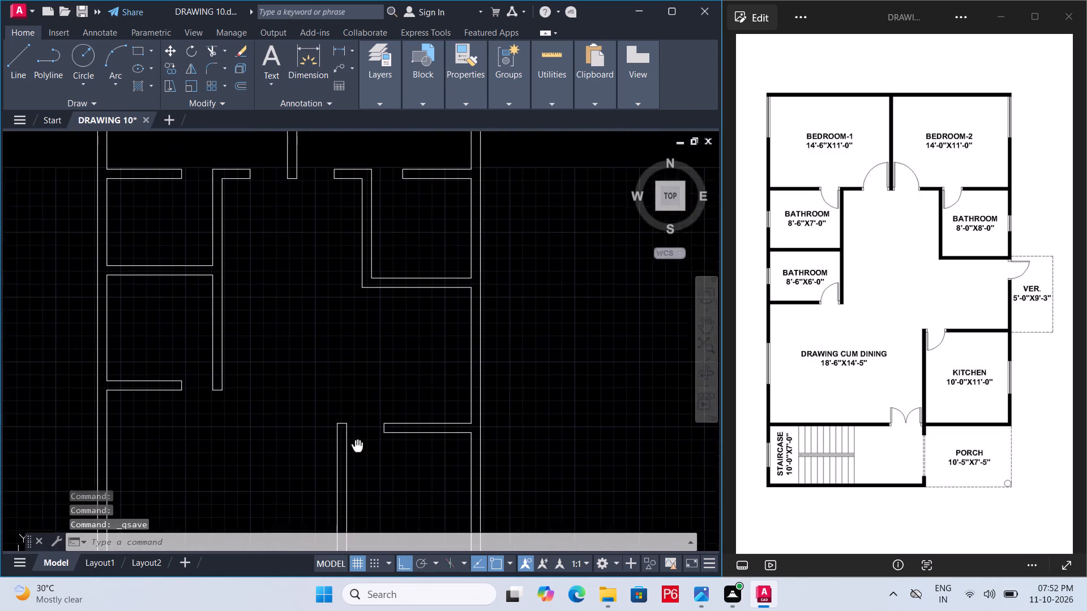
{"action": "middle_click_drag", "start_coordinate": [361, 454], "coordinate": [368, 470]}
{"action": "middle_click_drag", "start_coordinate": [375, 453], "coordinate": [375, 448]}
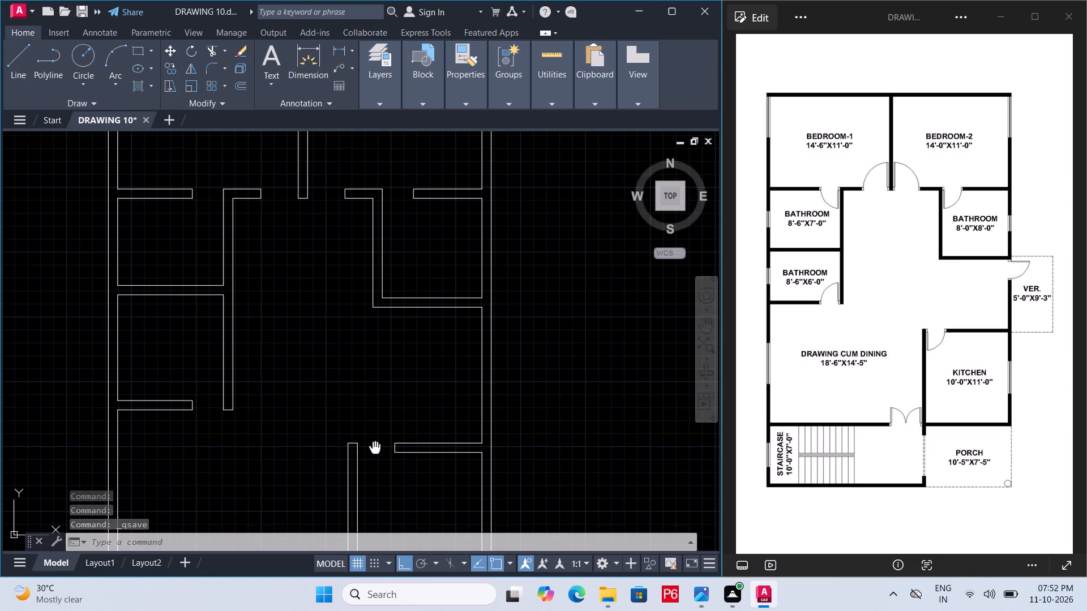
{"action": "middle_click_drag", "start_coordinate": [375, 448], "coordinate": [375, 442]}
{"action": "scroll", "coordinate": [449, 303], "scroll_direction": "up", "scroll_amount": 2}
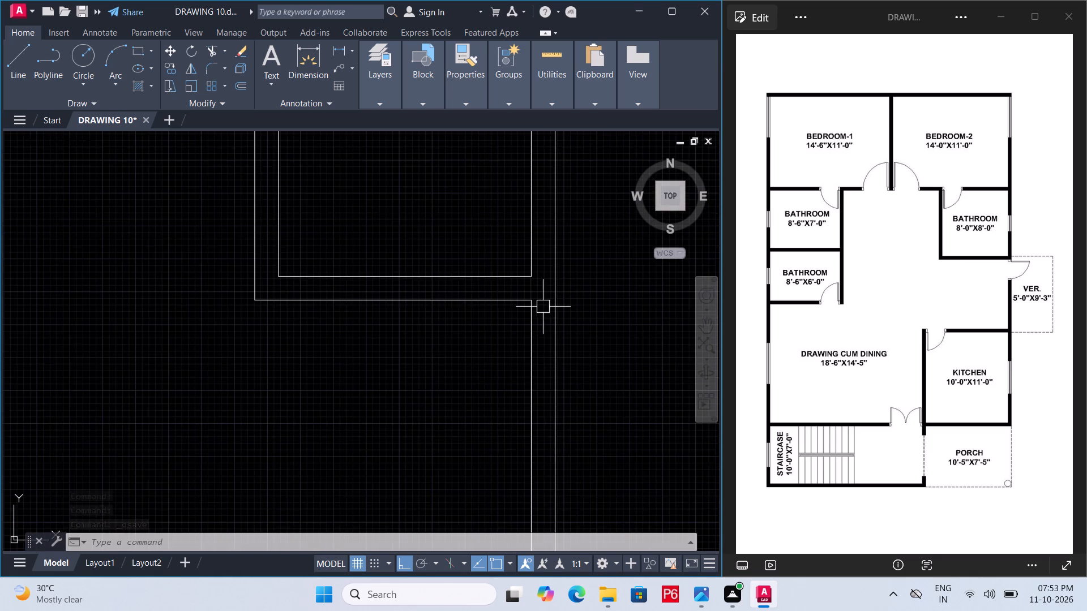
{"action": "scroll", "coordinate": [546, 307], "scroll_direction": "up", "scroll_amount": 2}
{"action": "key", "text": "l"}
{"action": "key", "text": "l"}
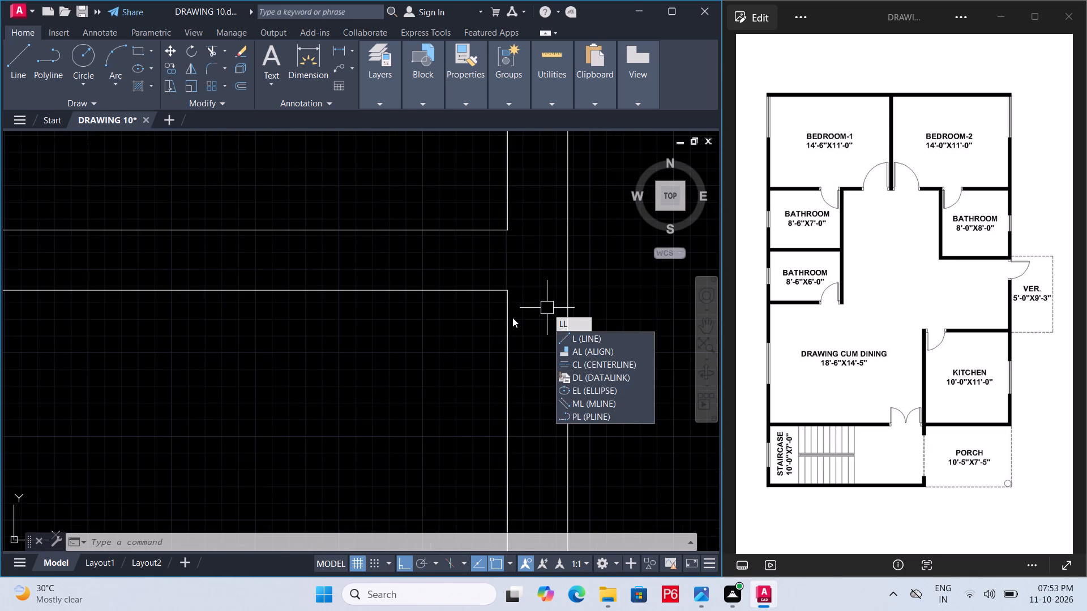
{"action": "key", "text": "BackSpace"}
{"action": "key", "text": "space"}
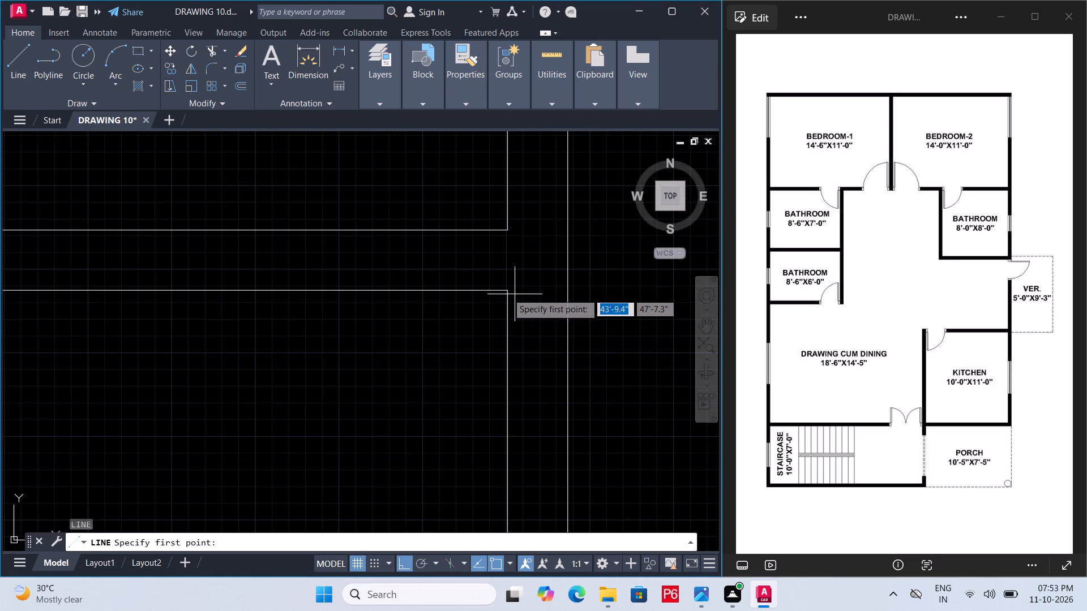
{"action": "left_click", "coordinate": [507, 293]}
{"action": "left_click", "coordinate": [569, 289]}
{"action": "key", "text": "space"}
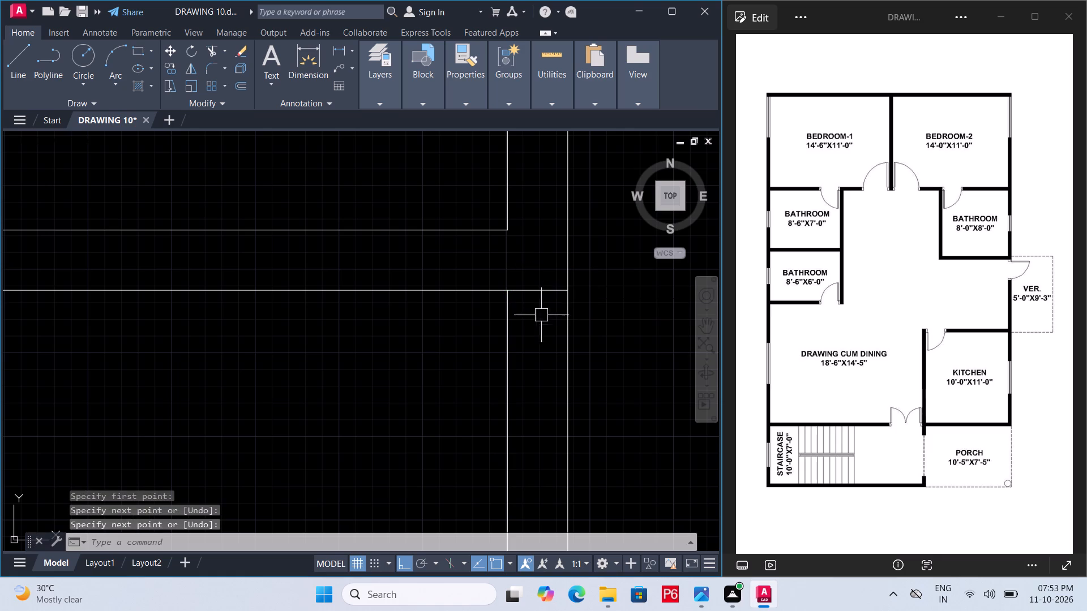
Offset the short line across the right exterior wall below the 8'-0"X8'-0" bathroom by 3' downward.
{"action": "key", "text": "o"}
{"action": "key", "text": "Return"}
{"action": "key", "text": "3"}
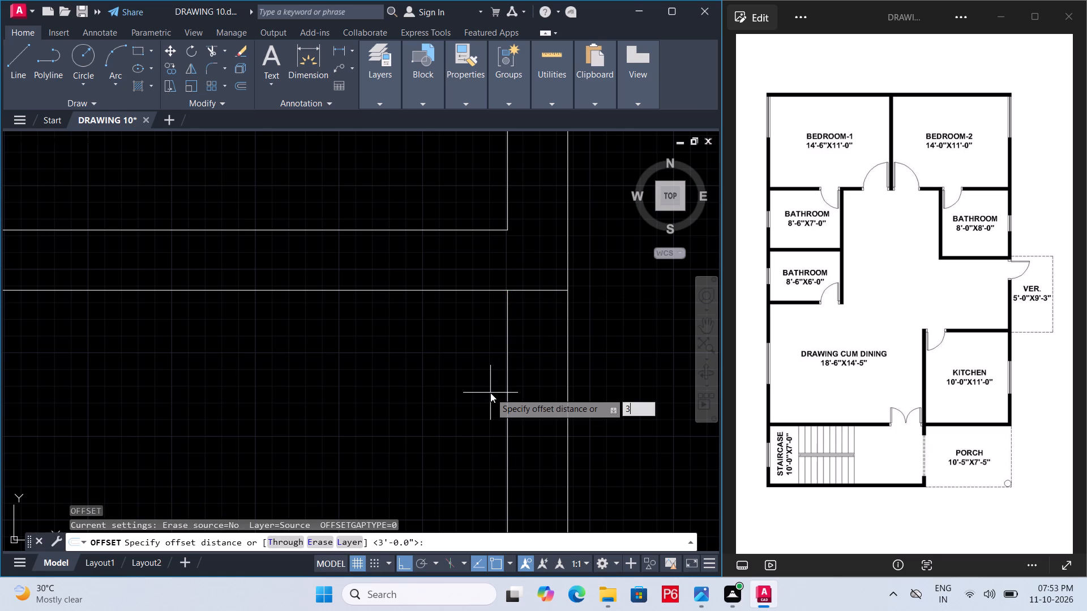
{"action": "key", "text": "apostrophe"}
{"action": "key", "text": "Return"}
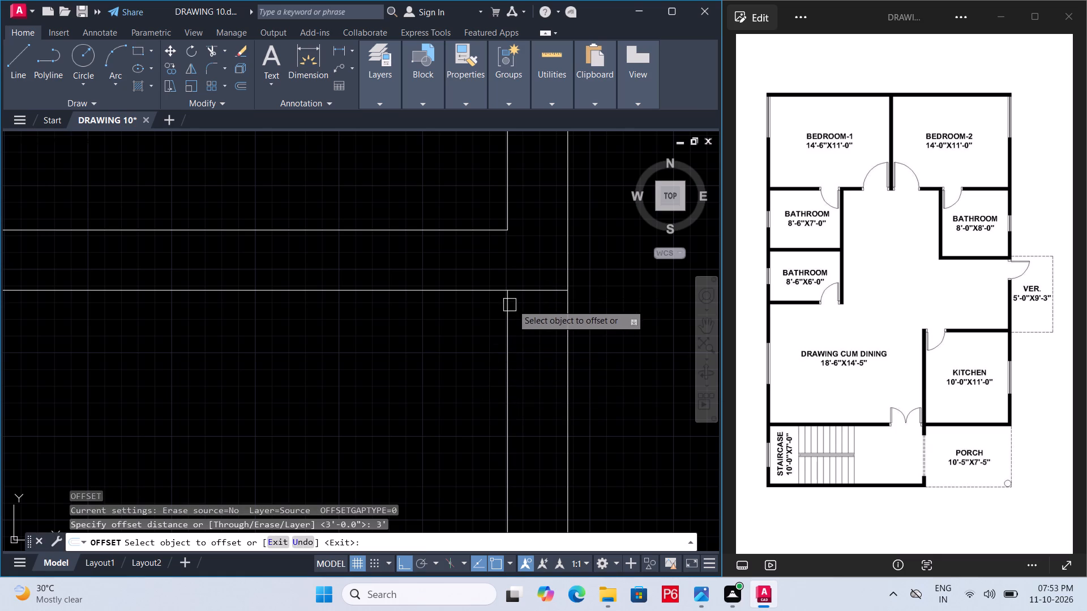
{"action": "left_click", "coordinate": [528, 291]}
{"action": "left_click", "coordinate": [551, 401]}
{"action": "key", "text": "space"}
Trim both exterior wall lines between the two jamb lines below the 8'-0"X8'-0" bathroom, and save the drawing.
{"action": "middle_click_drag", "start_coordinate": [551, 400], "coordinate": [473, 308]}
{"action": "scroll", "coordinate": [551, 400], "scroll_direction": "down", "scroll_amount": 1}
{"action": "key", "text": "t"}
{"action": "type", "text": "R"}
{"action": "key", "text": "space"}
{"action": "key", "text": "space"}
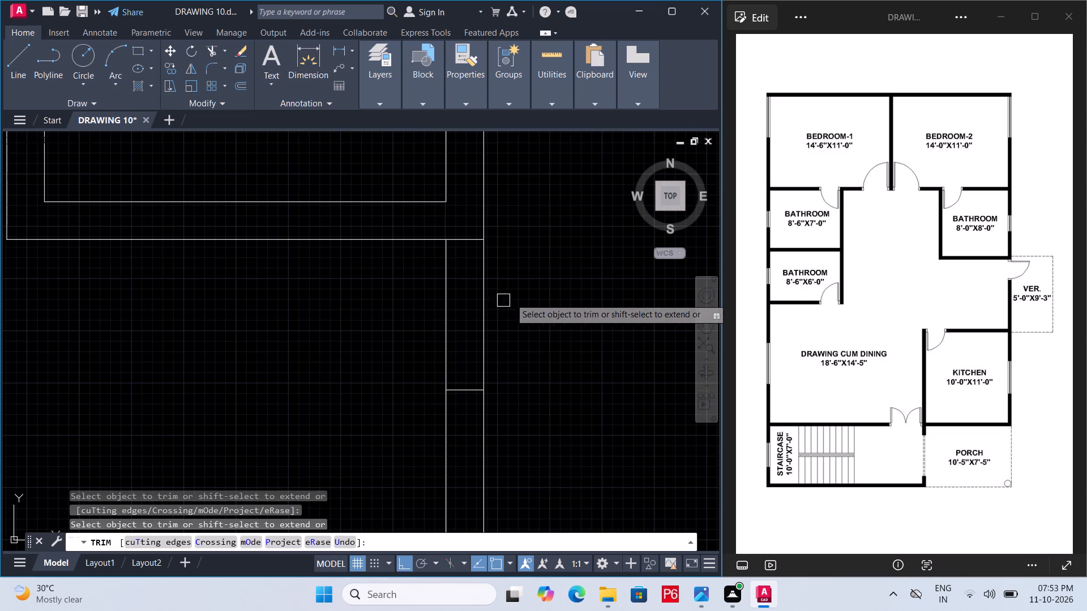
{"action": "left_click", "coordinate": [510, 298]}
{"action": "left_click", "coordinate": [400, 315]}
{"action": "key", "text": "ctrl+s"}
{"action": "key", "text": "ctrl+s"}
{"action": "key", "text": "ctrl+s"}
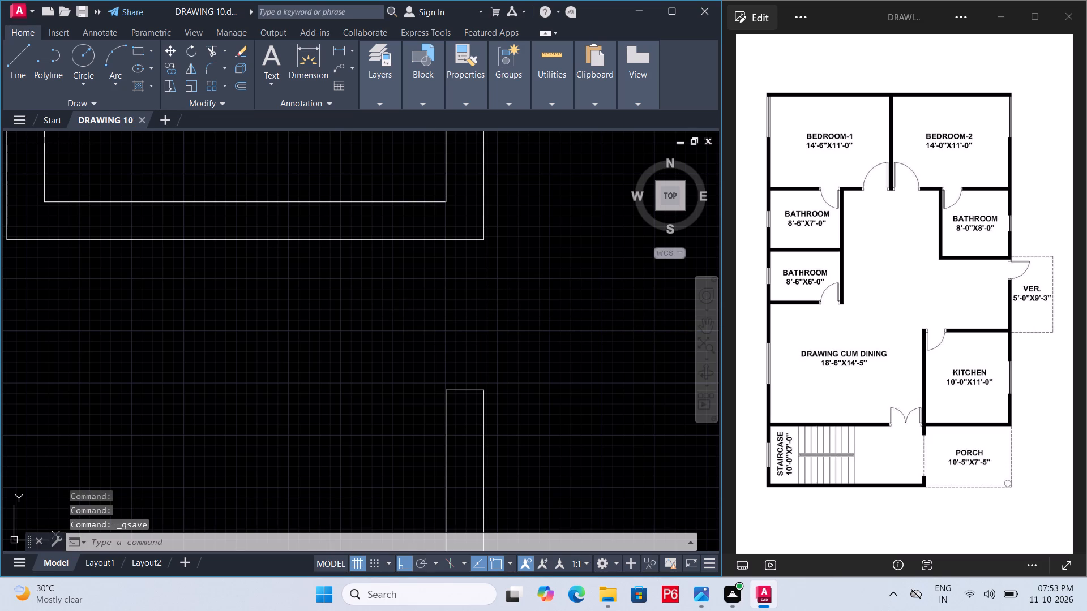
Draw a short vertical line across the dining area's bottom wall, in line with the left face of the kitchen wall.
{"action": "scroll", "coordinate": [408, 315], "scroll_direction": "down", "scroll_amount": 2}
{"action": "middle_click_drag", "start_coordinate": [418, 364], "coordinate": [457, 308]}
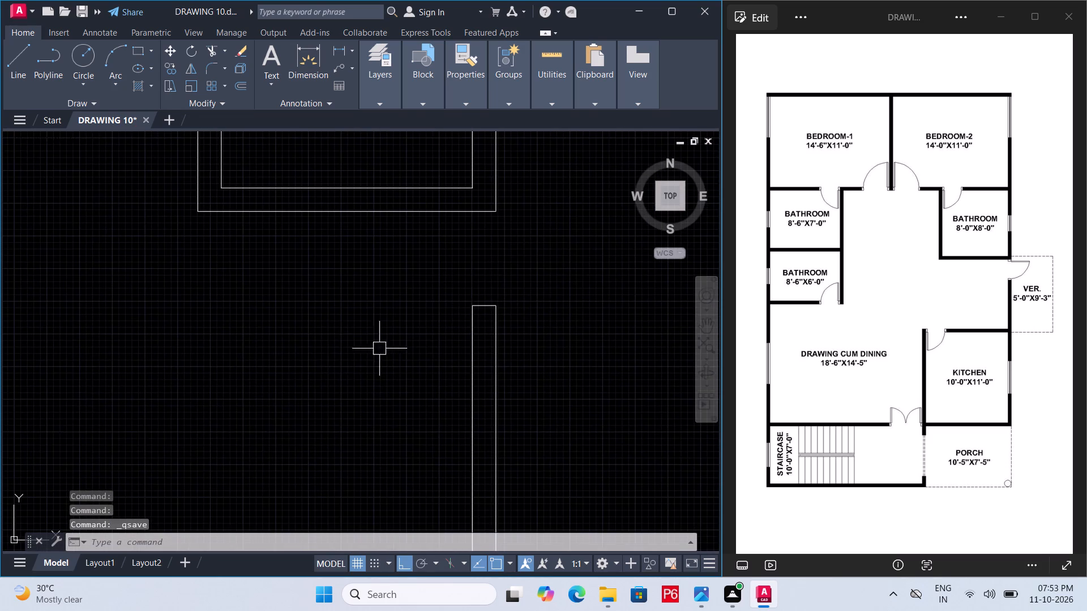
{"action": "middle_click_drag", "start_coordinate": [283, 356], "coordinate": [384, 337]}
{"action": "scroll", "coordinate": [370, 339], "scroll_direction": "down", "scroll_amount": 3}
{"action": "middle_click_drag", "start_coordinate": [359, 372], "coordinate": [392, 312]}
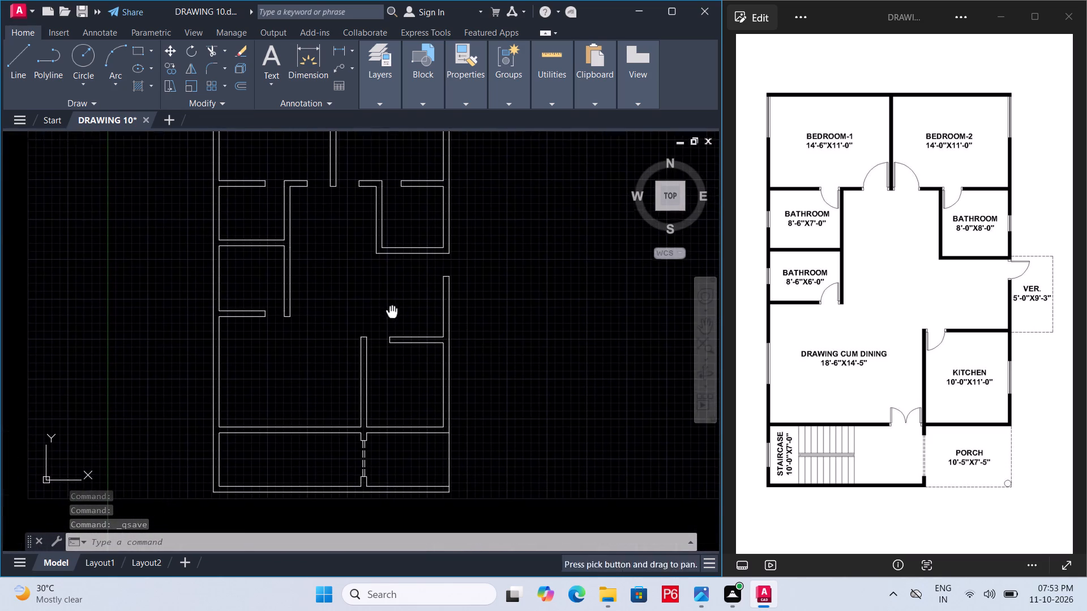
{"action": "middle_click_drag", "start_coordinate": [362, 443], "coordinate": [392, 406]}
{"action": "scroll", "coordinate": [384, 413], "scroll_direction": "up", "scroll_amount": 3}
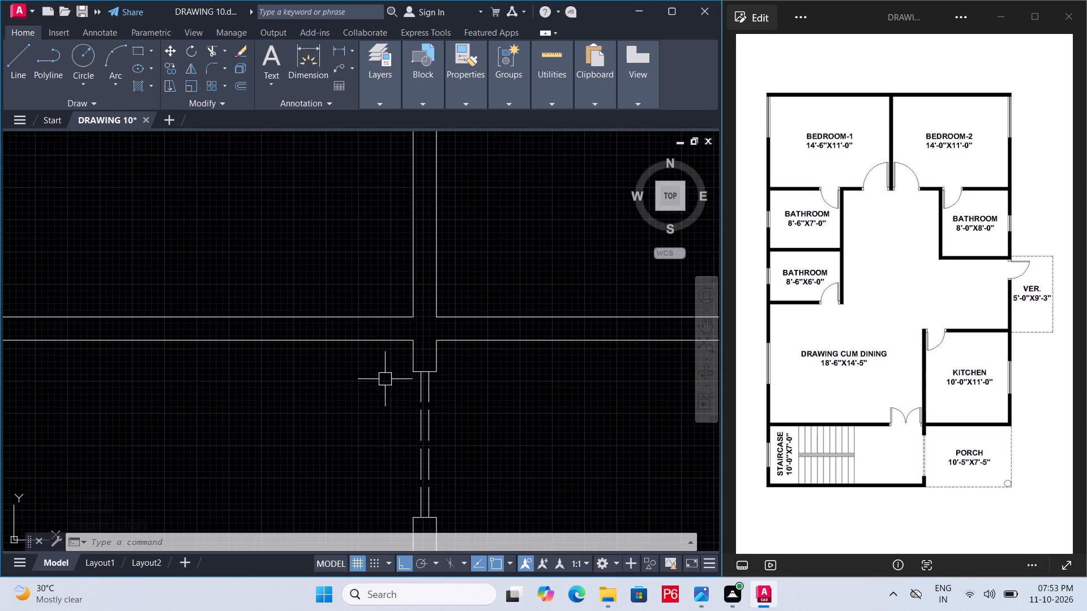
{"action": "scroll", "coordinate": [388, 373], "scroll_direction": "up", "scroll_amount": 1}
{"action": "key", "text": "l"}
{"action": "key", "text": "space"}
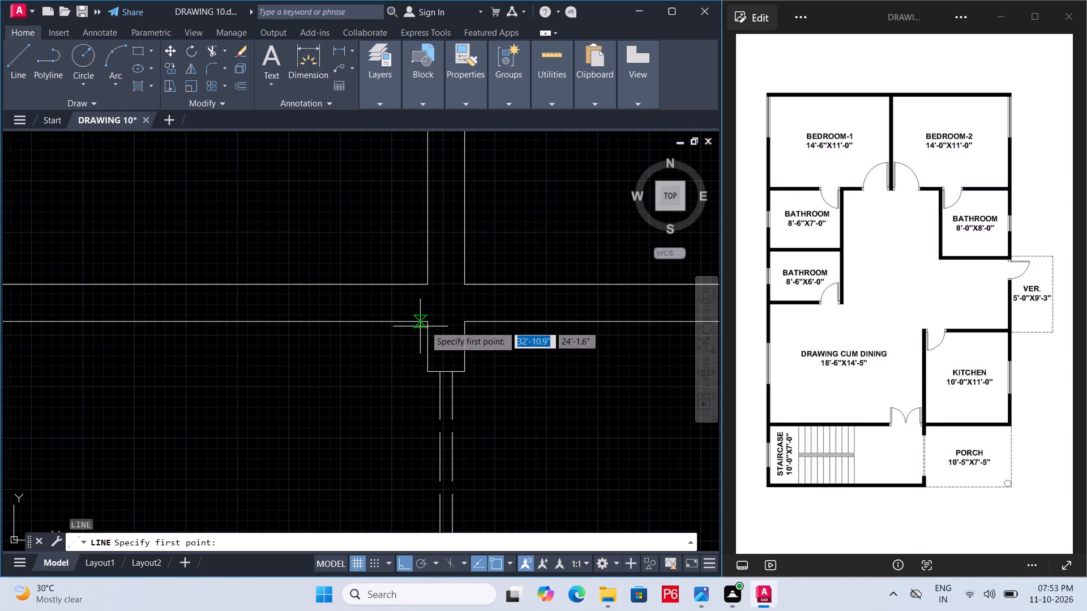
{"action": "left_click", "coordinate": [427, 325]}
{"action": "left_click", "coordinate": [430, 286]}
{"action": "key", "text": "space"}
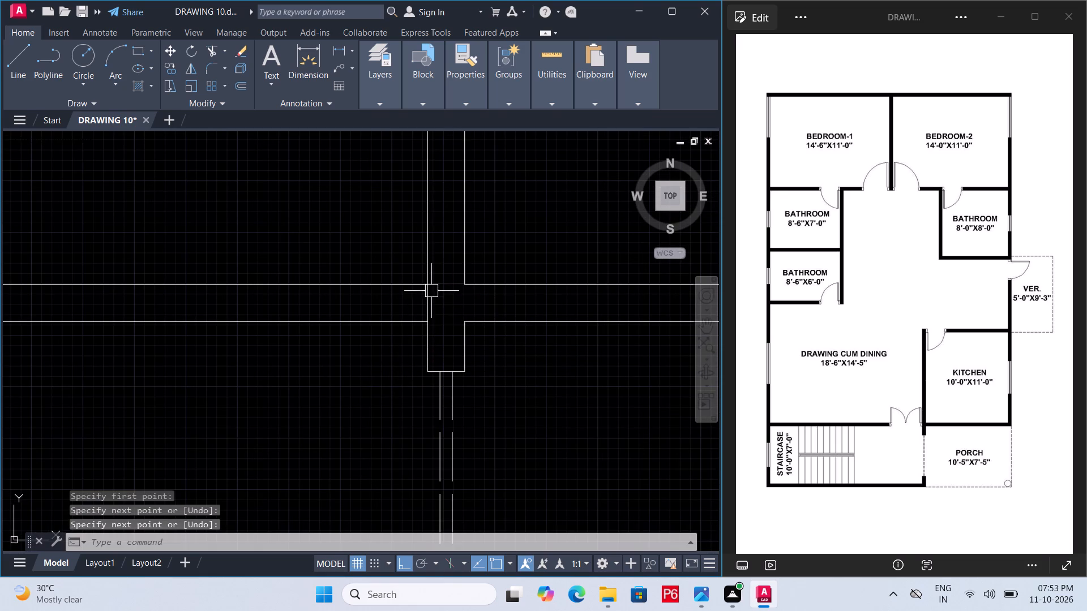
Offset the short vertical line across the dining area's bottom wall by 4' to the left.
{"action": "key", "text": "o"}
{"action": "key", "text": "Return"}
{"action": "key", "text": "4"}
{"action": "key", "text": "apostrophe"}
{"action": "key", "text": "Return"}
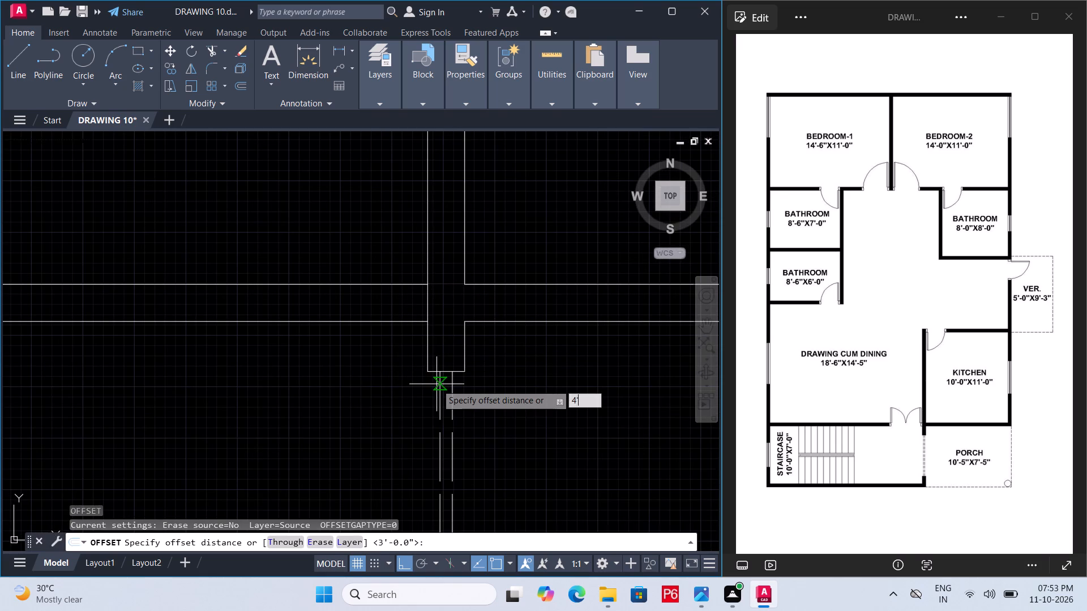
{"action": "left_click", "coordinate": [428, 307]}
{"action": "left_click", "coordinate": [245, 341]}
{"action": "key", "text": "space"}
Trim both lines of the dining area's bottom wall between the two jamb lines to open the main entrance, and save the drawing.
{"action": "key", "text": "r"}
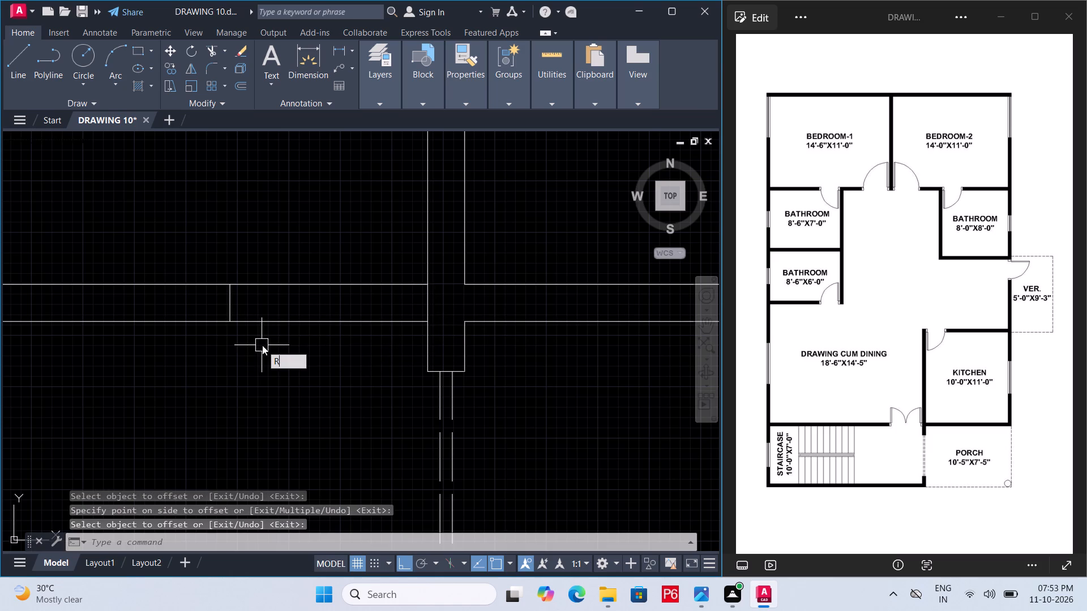
{"action": "key", "text": "BackSpace"}
{"action": "type", "text": "TR"}
{"action": "key", "text": "space"}
{"action": "key", "text": "space"}
{"action": "left_click", "coordinate": [324, 238]}
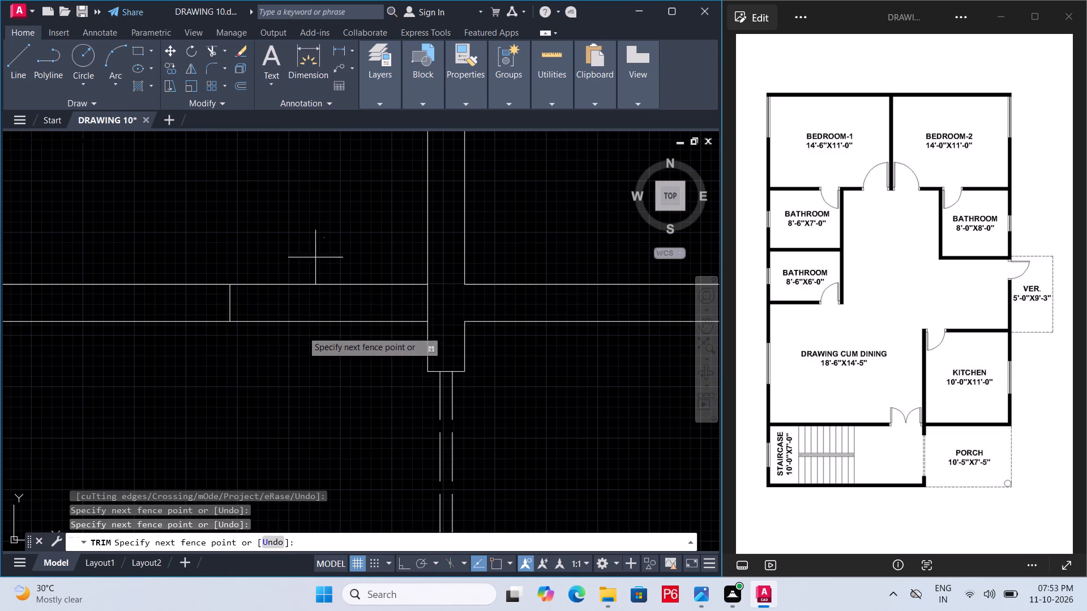
{"action": "left_click", "coordinate": [302, 337]}
{"action": "key", "text": "ctrl+s"}
{"action": "key", "text": "ctrl+s"}
{"action": "key", "text": "ctrl+s"}
{"action": "key", "text": "ctrl+s"}
{"action": "key", "text": "ctrl+s"}
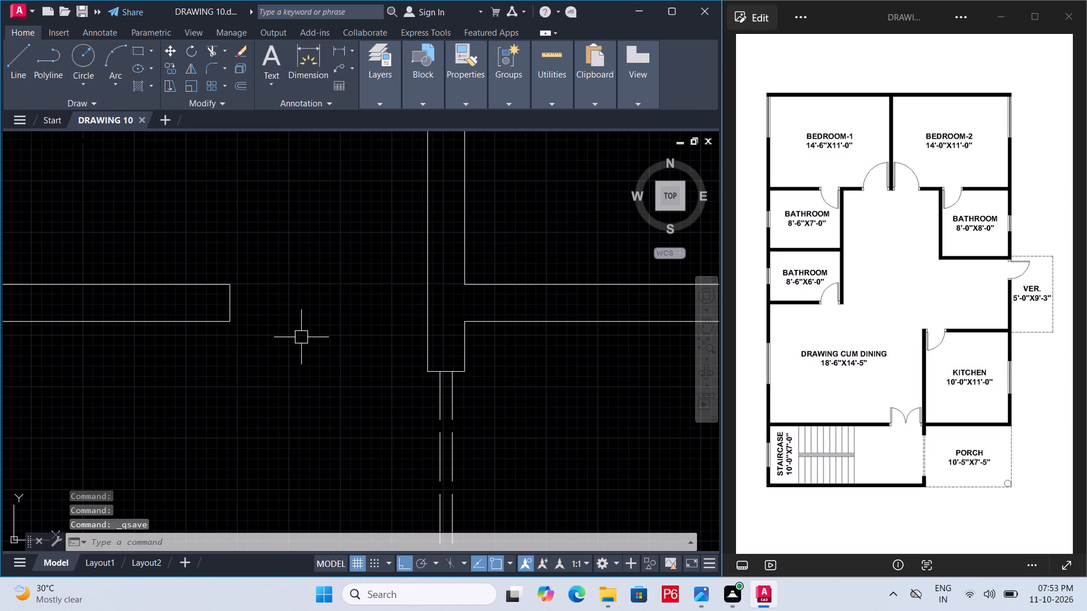
{"action": "key", "text": "ctrl+s"}
Examine the walls and door openings around the bedrooms, bathrooms and passage, and save the drawing.
{"action": "scroll", "coordinate": [301, 337], "scroll_direction": "down", "scroll_amount": 2}
{"action": "middle_click_drag", "start_coordinate": [301, 337], "coordinate": [322, 416]}
{"action": "scroll", "coordinate": [322, 416], "scroll_direction": "down", "scroll_amount": 1}
{"action": "middle_click_drag", "start_coordinate": [321, 359], "coordinate": [353, 457]}
{"action": "middle_click_drag", "start_coordinate": [360, 380], "coordinate": [344, 507]}
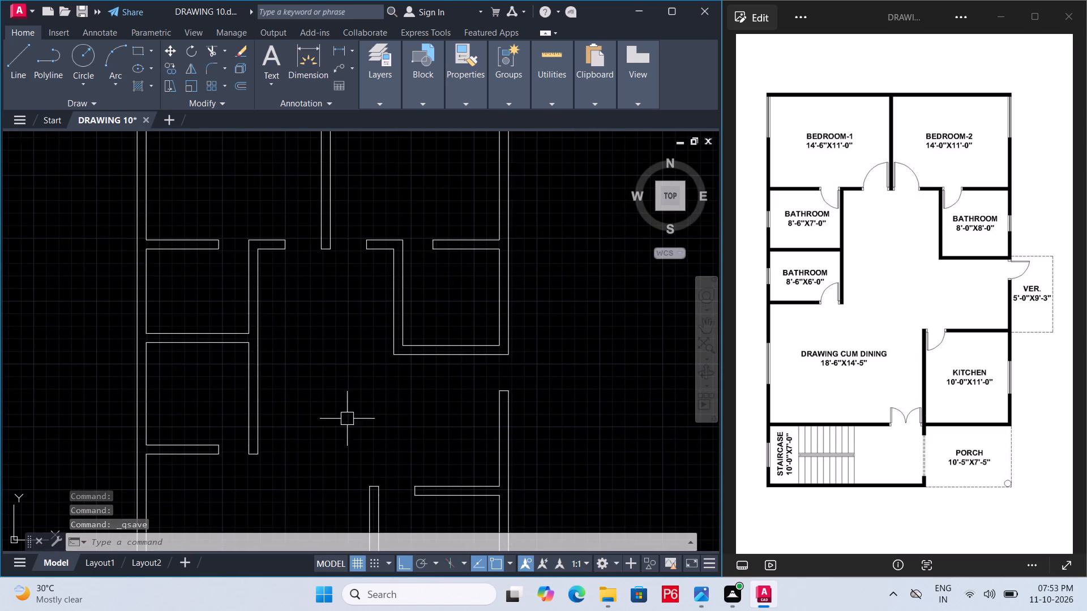
{"action": "middle_click_drag", "start_coordinate": [344, 394], "coordinate": [346, 483]}
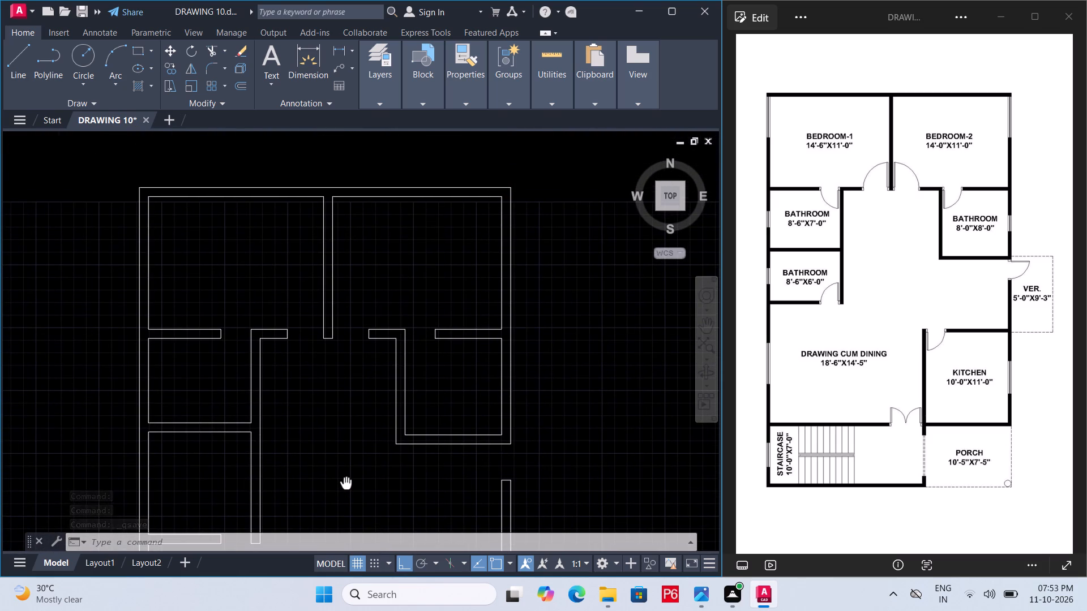
{"action": "middle_click_drag", "start_coordinate": [346, 483], "coordinate": [373, 406]}
{"action": "key", "text": "ctrl+s"}
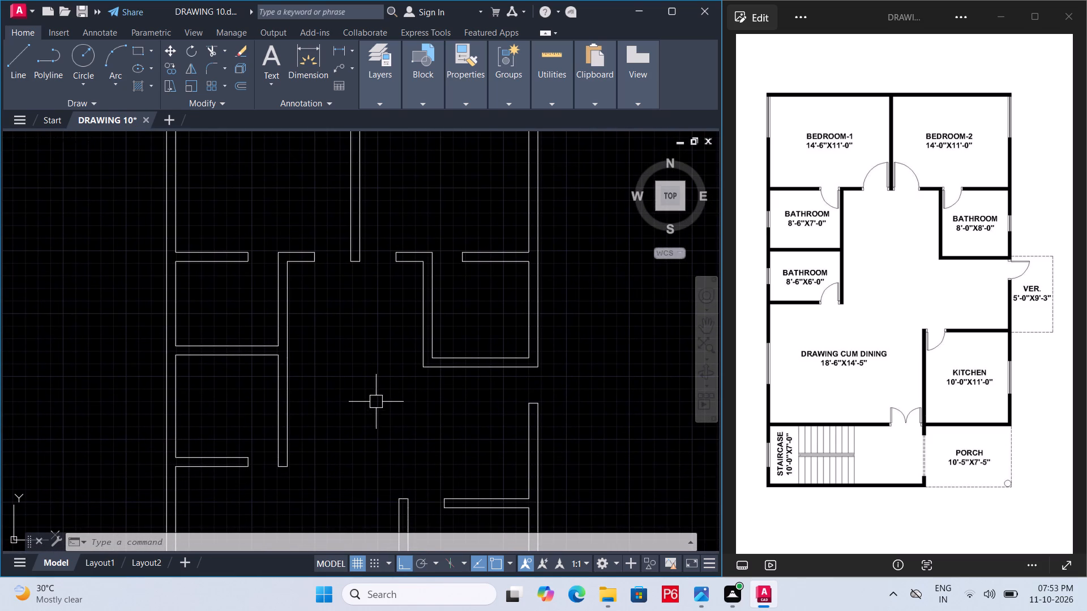
{"action": "key", "text": "ctrl+s"}
{"action": "key", "text": "ctrl+s"}
{"action": "key", "text": "ctrl+s"}
{"action": "key", "text": "ctrl+s"}
{"action": "key", "text": "ctrl+s"}
{"action": "key", "text": "ctrl+s"}
Examine the staircase area and the lower part of the floor plan, and save the drawing.
{"action": "middle_click_drag", "start_coordinate": [360, 435], "coordinate": [387, 289]}
{"action": "middle_click_drag", "start_coordinate": [370, 442], "coordinate": [363, 305]}
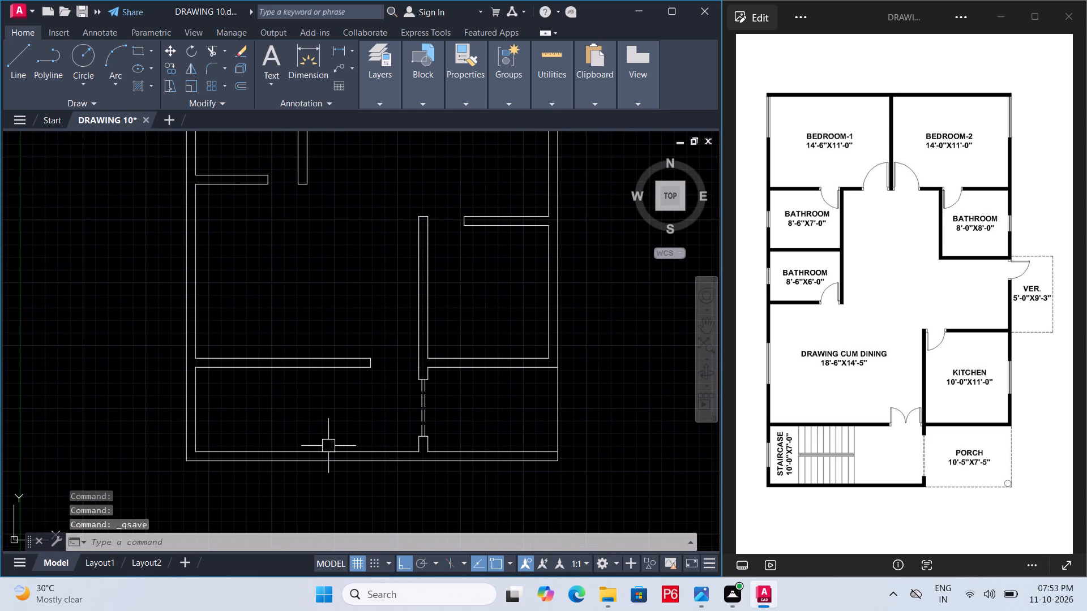
{"action": "scroll", "coordinate": [281, 434], "scroll_direction": "up", "scroll_amount": 1}
{"action": "middle_click_drag", "start_coordinate": [271, 435], "coordinate": [285, 382]}
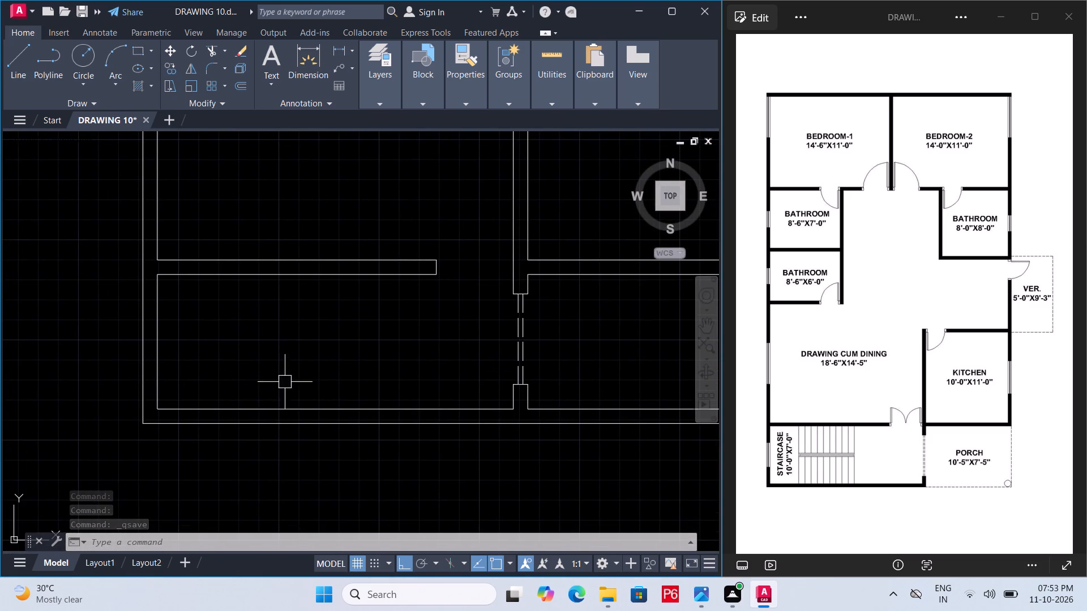
{"action": "scroll", "coordinate": [199, 357], "scroll_direction": "up", "scroll_amount": 1}
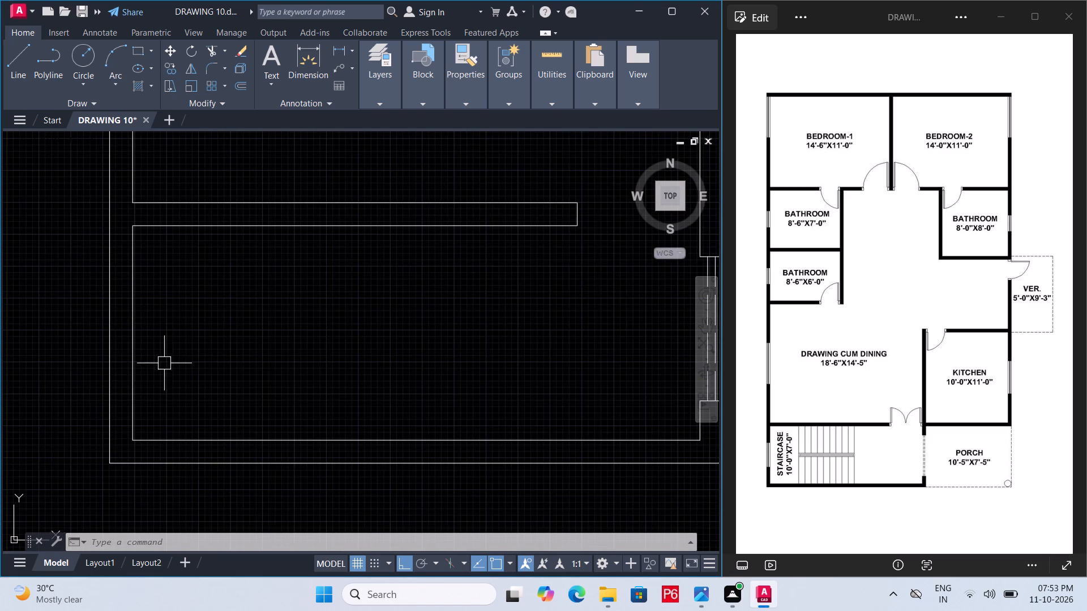
{"action": "left_click", "coordinate": [131, 362]}
{"action": "key", "text": "ctrl+s"}
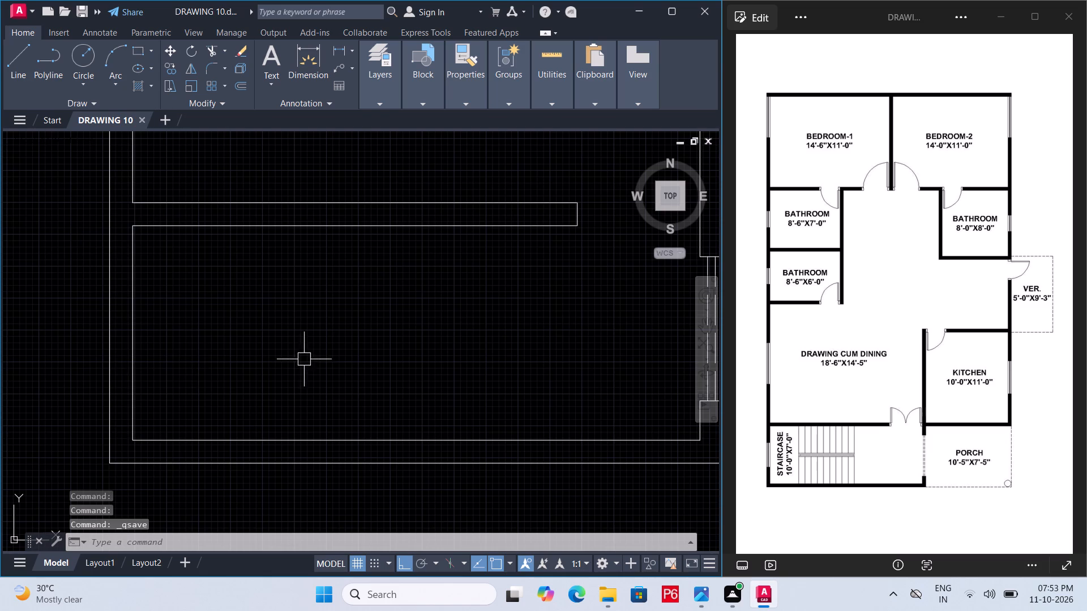
{"action": "key", "text": "ctrl+s"}
{"action": "key", "text": "ctrl+s"}
{"action": "scroll", "coordinate": [304, 360], "scroll_direction": "down", "scroll_amount": 2}
{"action": "middle_click_drag", "start_coordinate": [302, 363], "coordinate": [253, 446]}
{"action": "scroll", "coordinate": [323, 391], "scroll_direction": "down", "scroll_amount": 1}
{"action": "middle_click_drag", "start_coordinate": [323, 391], "coordinate": [325, 420]}
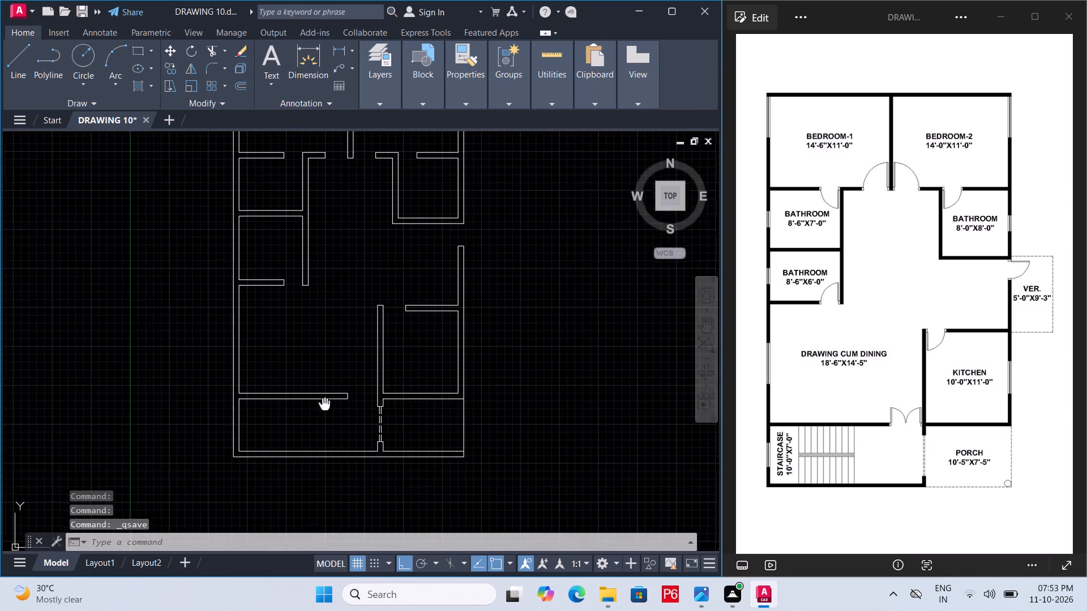
{"action": "middle_click_drag", "start_coordinate": [325, 420], "coordinate": [336, 449]}
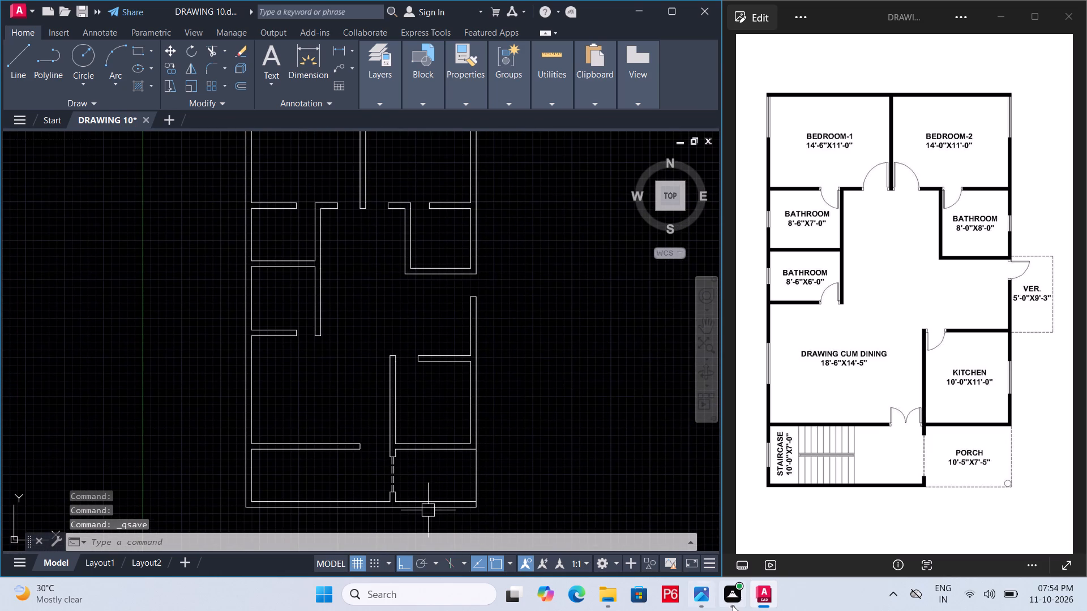
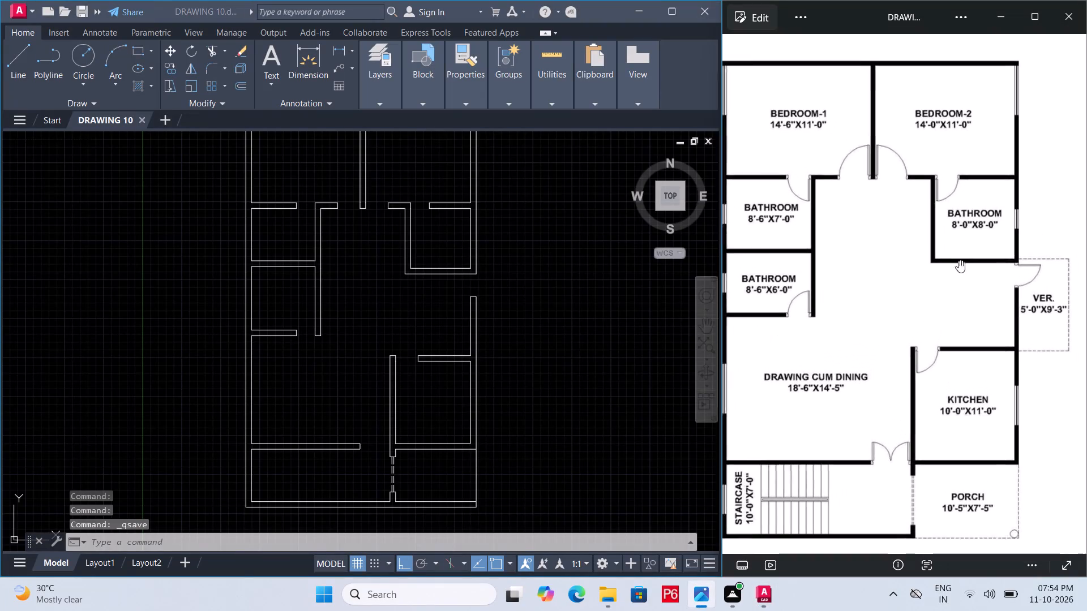
Add multiline text inside the upper-left bedroom reading BED ROOM 1, with 14'6"X11' on the second line.
{"action": "left_click", "coordinate": [604, 303]}
{"action": "scroll", "coordinate": [527, 342], "scroll_direction": "down", "scroll_amount": 1}
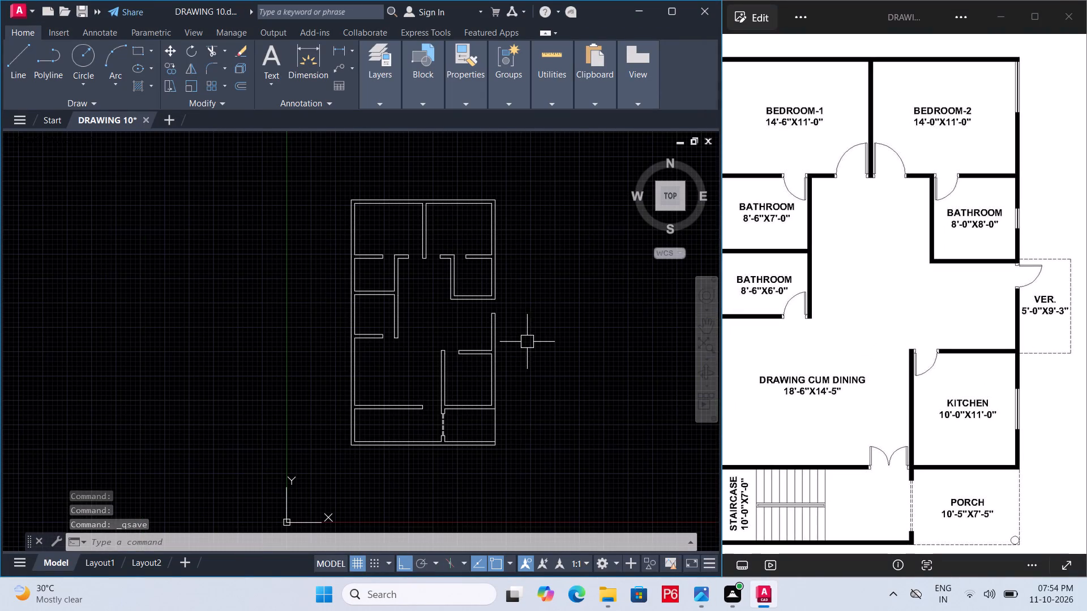
{"action": "scroll", "coordinate": [512, 352], "scroll_direction": "down", "scroll_amount": 1}
{"action": "scroll", "coordinate": [397, 450], "scroll_direction": "up", "scroll_amount": 1}
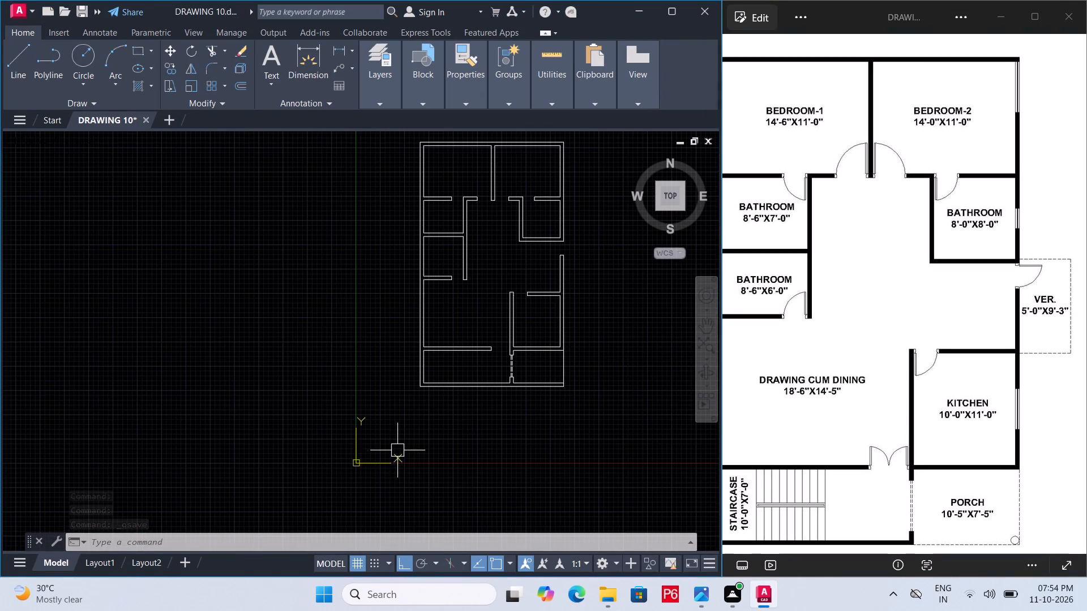
{"action": "scroll", "coordinate": [555, 371], "scroll_direction": "up", "scroll_amount": 2}
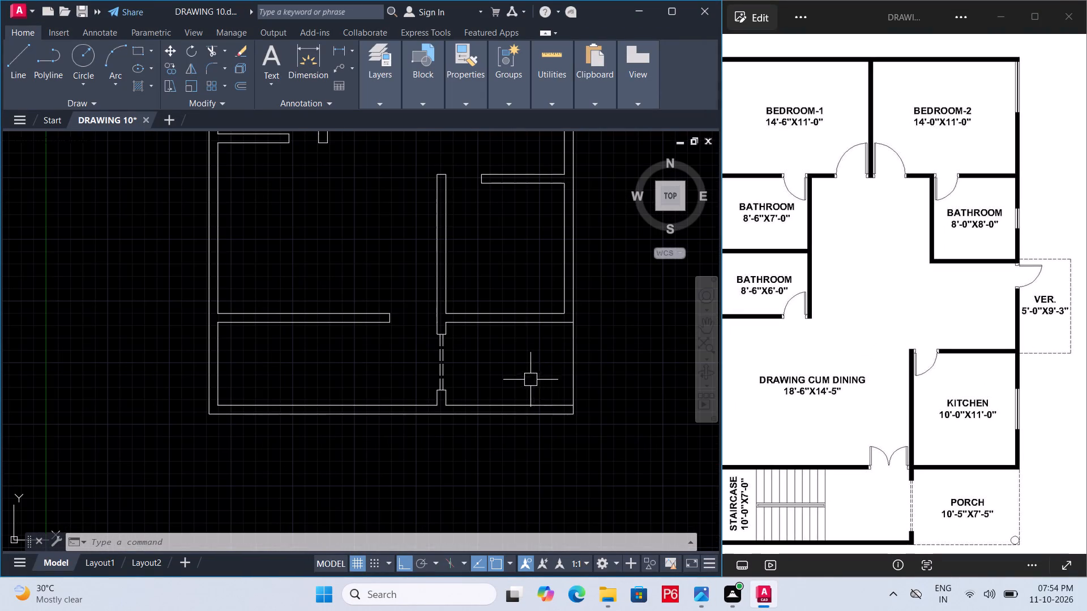
{"action": "middle_click_drag", "start_coordinate": [490, 371], "coordinate": [589, 610]}
{"action": "middle_click_drag", "start_coordinate": [441, 347], "coordinate": [422, 410]}
{"action": "scroll", "coordinate": [441, 347], "scroll_direction": "down", "scroll_amount": 1}
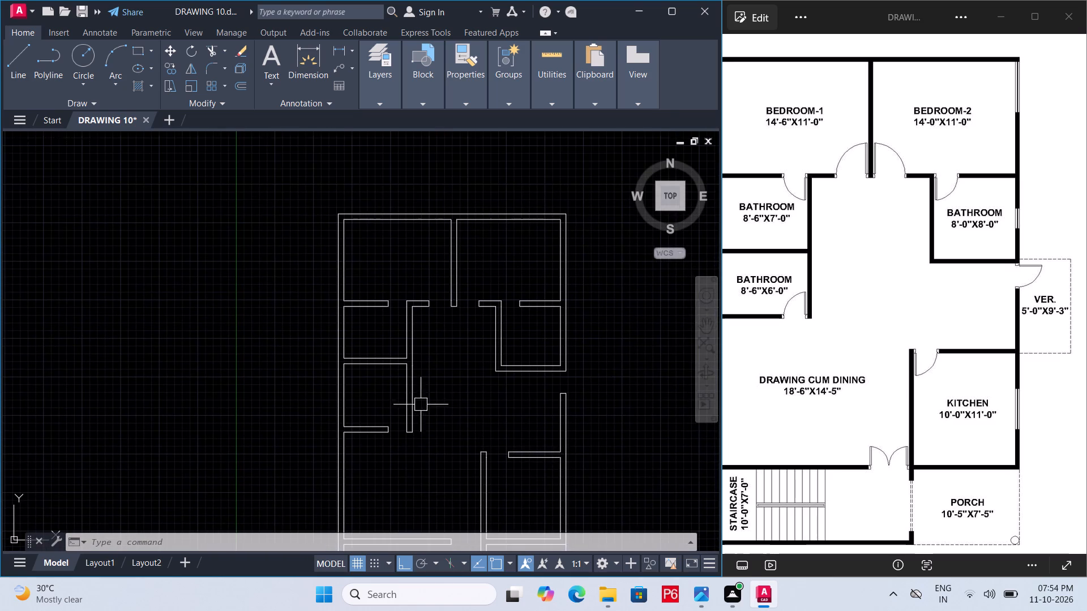
{"action": "scroll", "coordinate": [385, 274], "scroll_direction": "up", "scroll_amount": 1}
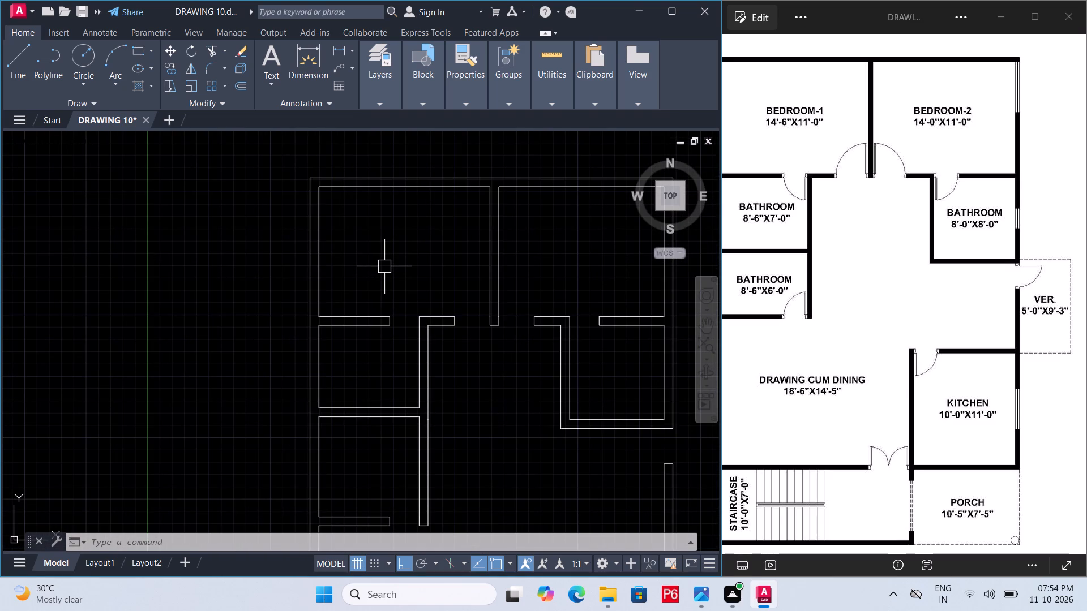
{"action": "type", "text": "T"}
{"action": "key", "text": "space"}
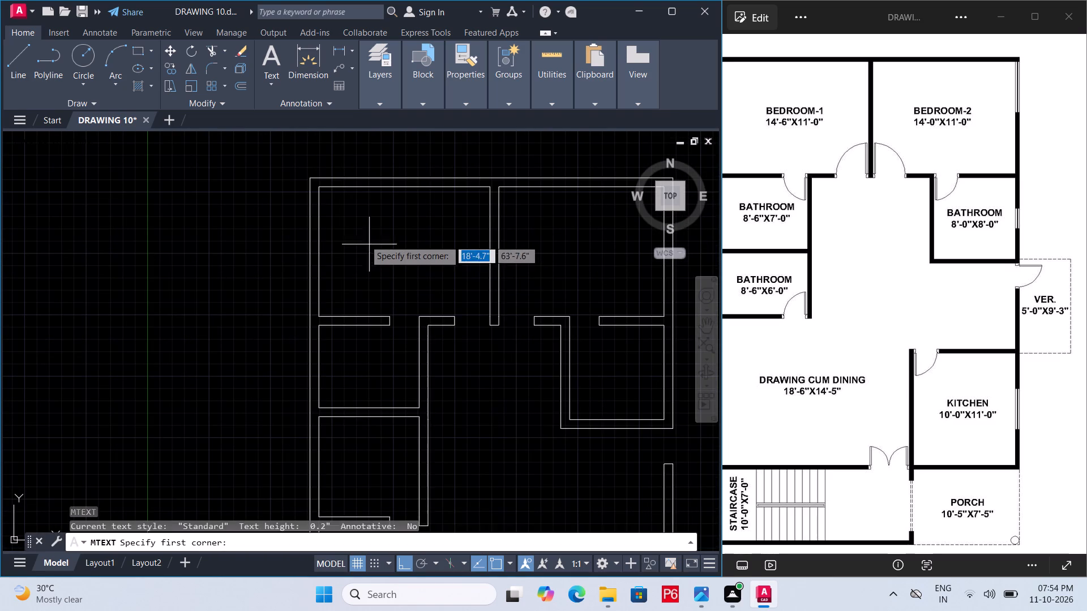
{"action": "left_click", "coordinate": [351, 218]}
{"action": "left_click", "coordinate": [414, 259]}
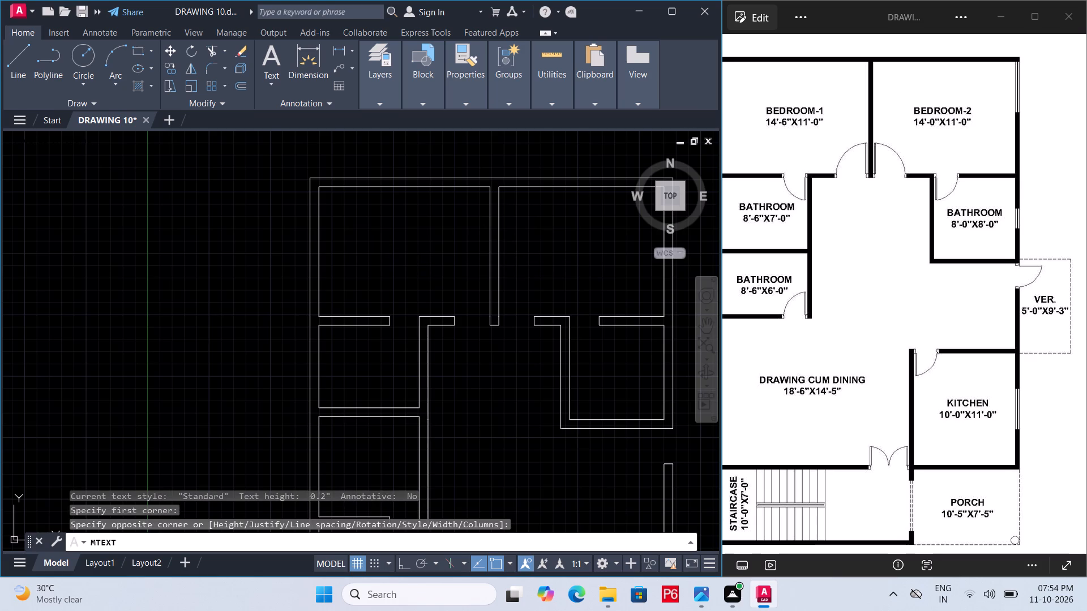
{"action": "type", "text": "BED ROOM"}
{"action": "key", "text": "space"}
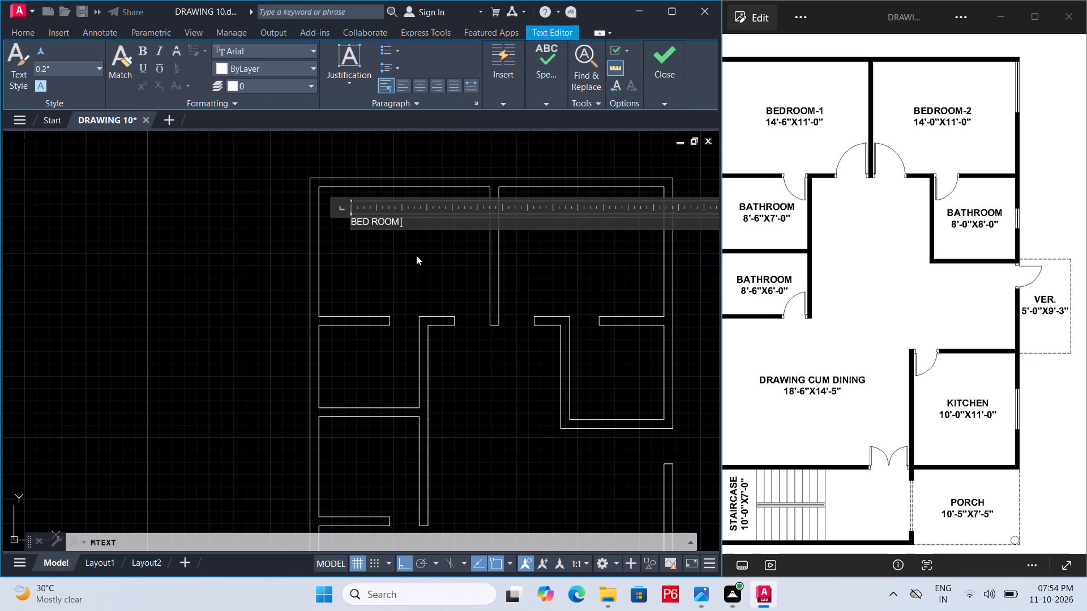
{"action": "key", "text": "1"}
{"action": "key", "text": "Return"}
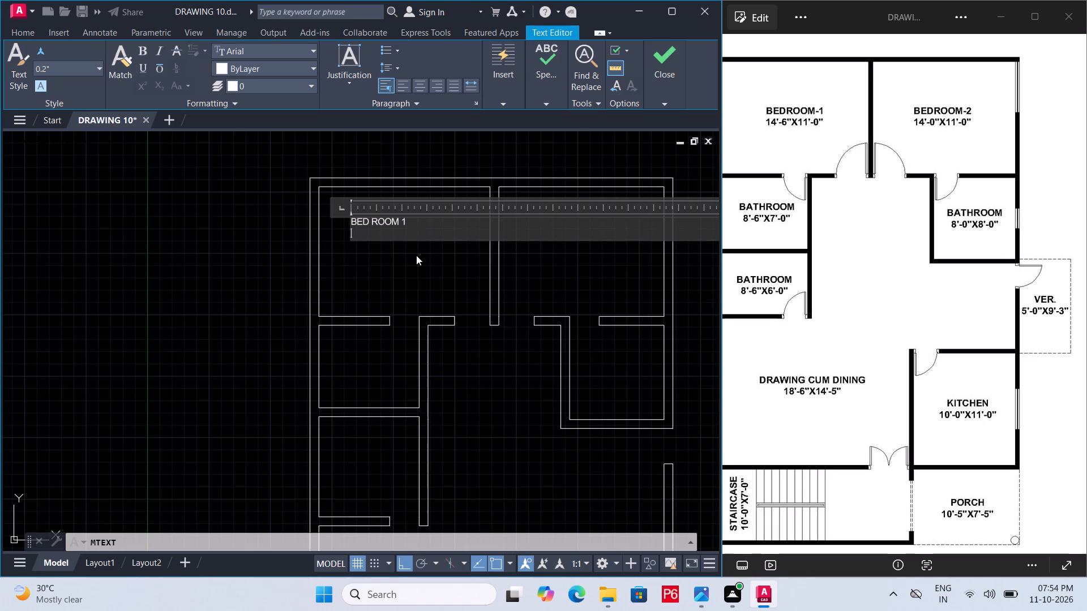
{"action": "type", "text": "14'"}
{"action": "type", "text": "6\""}
{"action": "key", "text": "x"}
{"action": "type", "text": "11'"}
{"action": "left_click", "coordinate": [455, 288]}
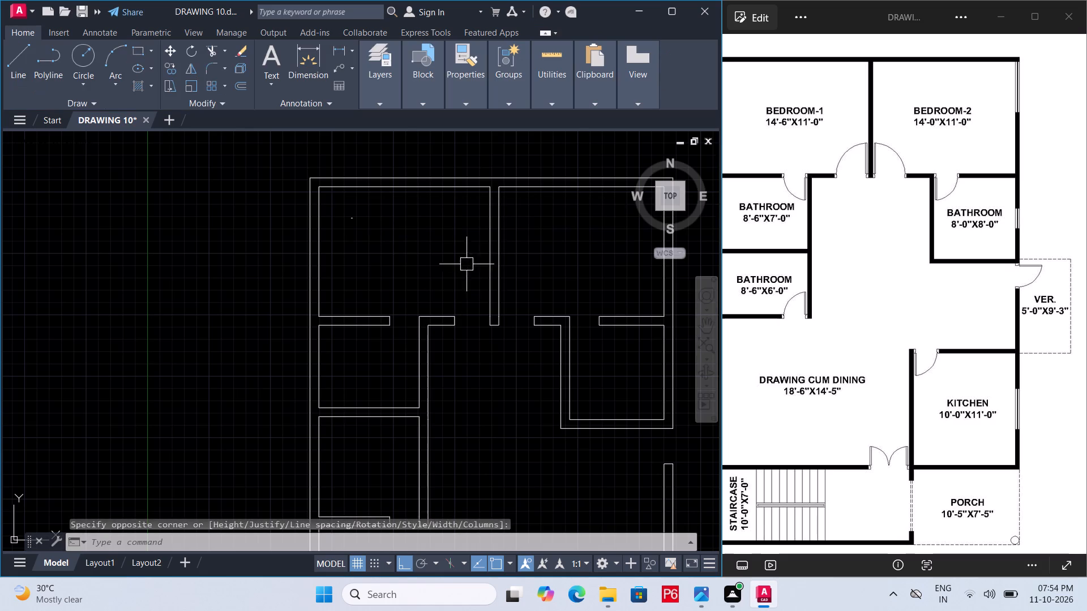
Set the text height of the bedroom label to 1'.
{"action": "left_click", "coordinate": [352, 218]}
{"action": "right_click", "coordinate": [352, 218]}
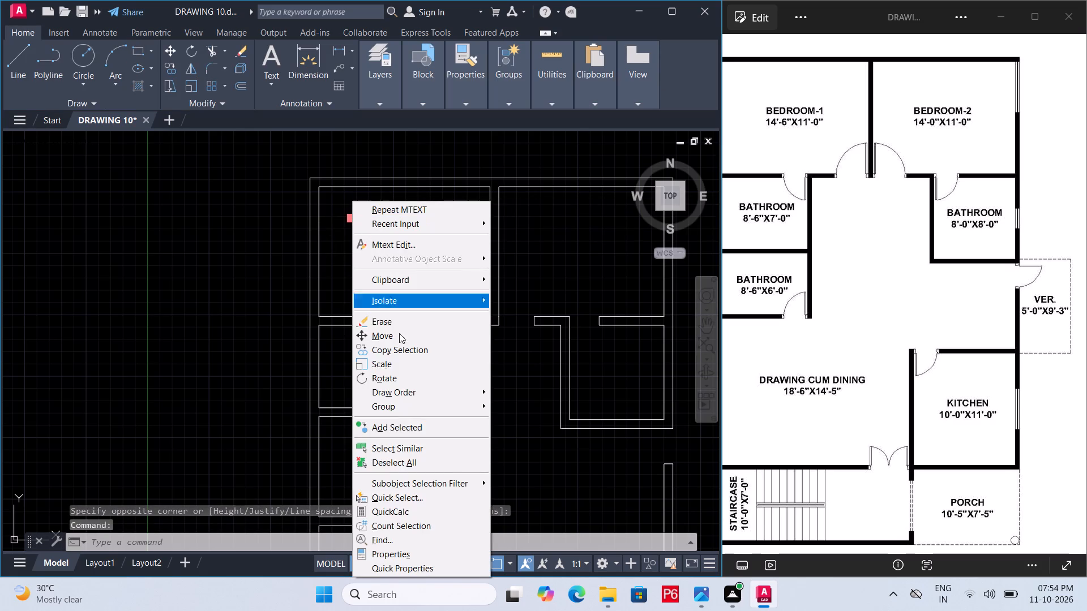
{"action": "left_click", "coordinate": [418, 551]}
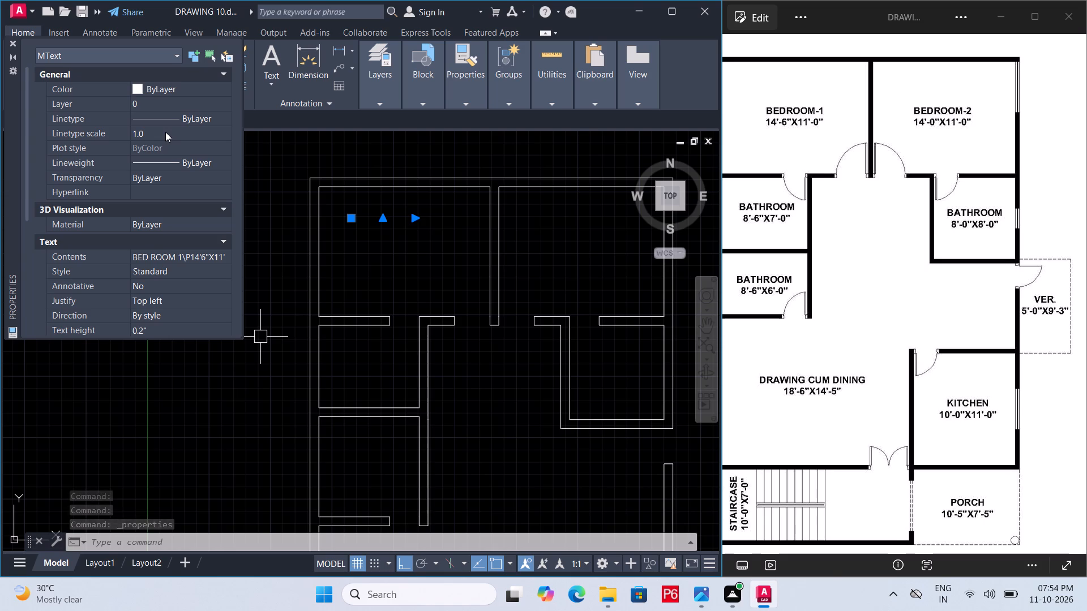
{"action": "left_click", "coordinate": [149, 332]}
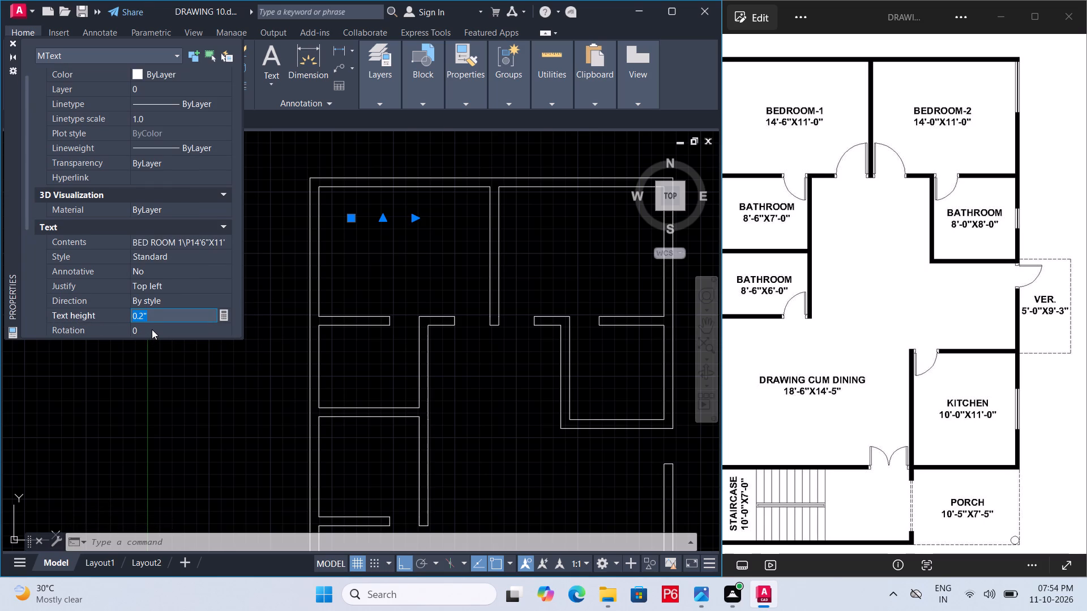
{"action": "type", "text": "1'"}
{"action": "key", "text": "Return"}
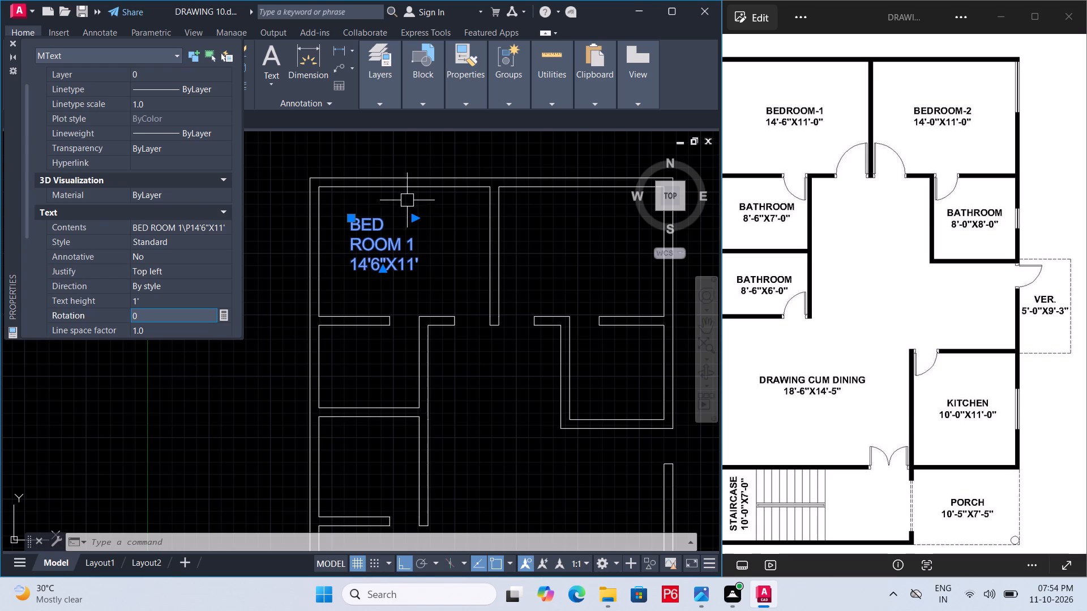
Widen the bedroom label's text frame so BED ROOM 1 fits on one line, and save the drawing.
{"action": "left_click", "coordinate": [416, 223]}
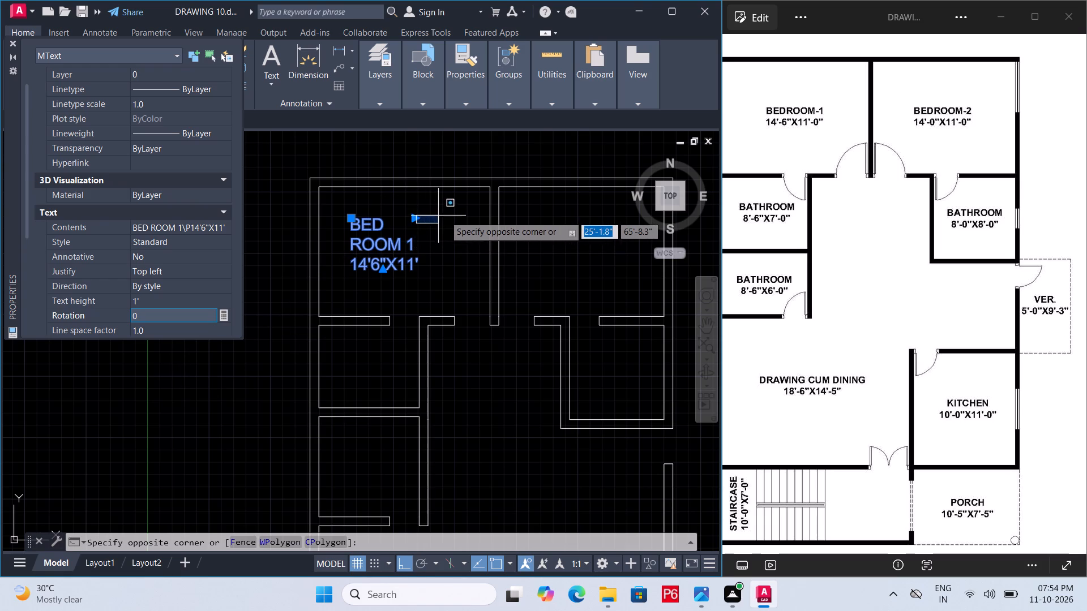
{"action": "left_click", "coordinate": [417, 216]}
{"action": "left_click", "coordinate": [417, 216]}
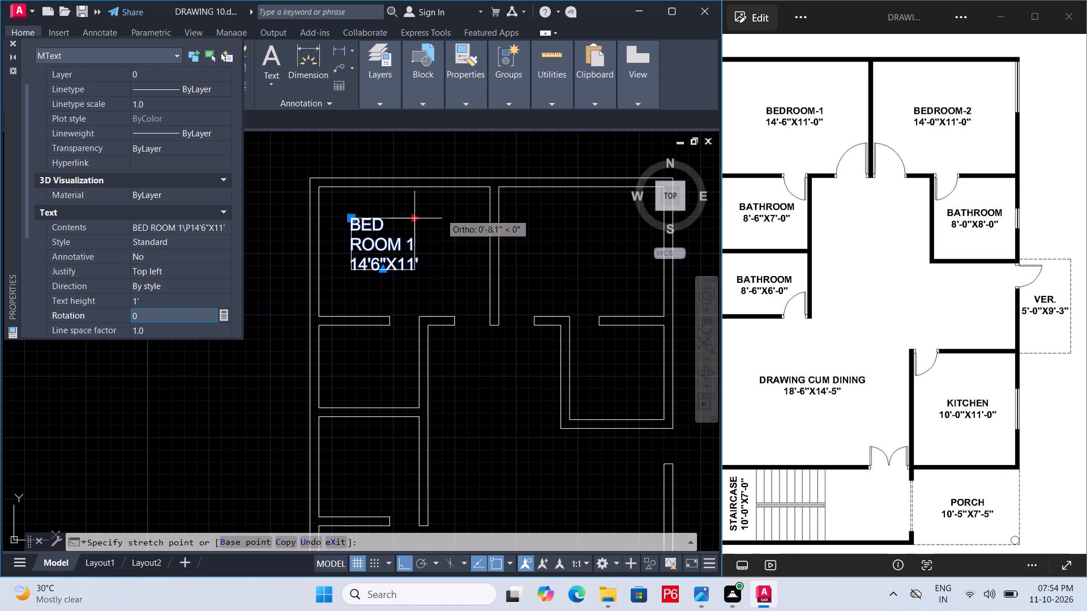
{"action": "left_click", "coordinate": [478, 212]}
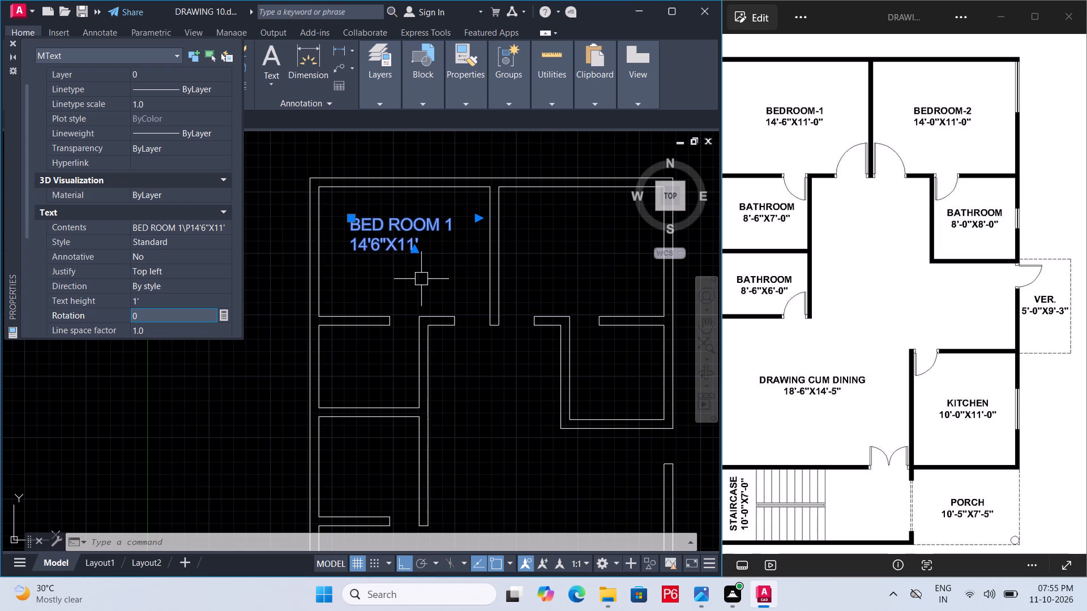
{"action": "key", "text": "Escape"}
{"action": "key", "text": "ctrl+s"}
{"action": "key", "text": "ctrl+s"}
{"action": "key", "text": "ctrl+s"}
{"action": "key", "text": "ctrl+s"}
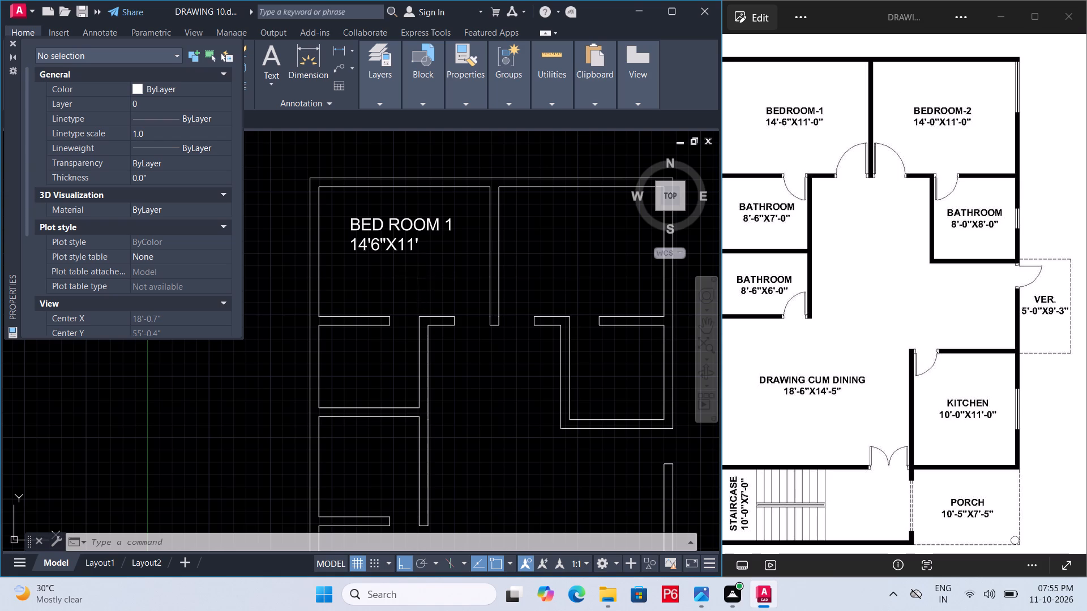
{"action": "key", "text": "ctrl+s"}
Edit the bedroom label's first line to read BEDROOM 1, without the space between BED and ROOM.
{"action": "middle_click_drag", "start_coordinate": [421, 279], "coordinate": [364, 285]}
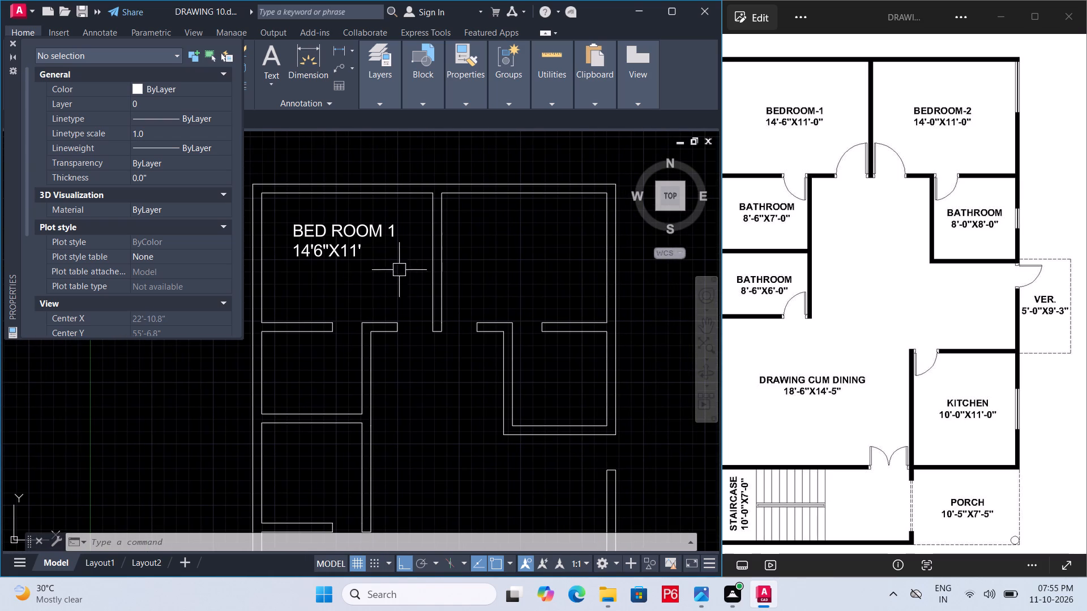
{"action": "double_click", "coordinate": [323, 227]}
{"action": "scroll", "coordinate": [323, 227], "scroll_direction": "up", "scroll_amount": 2}
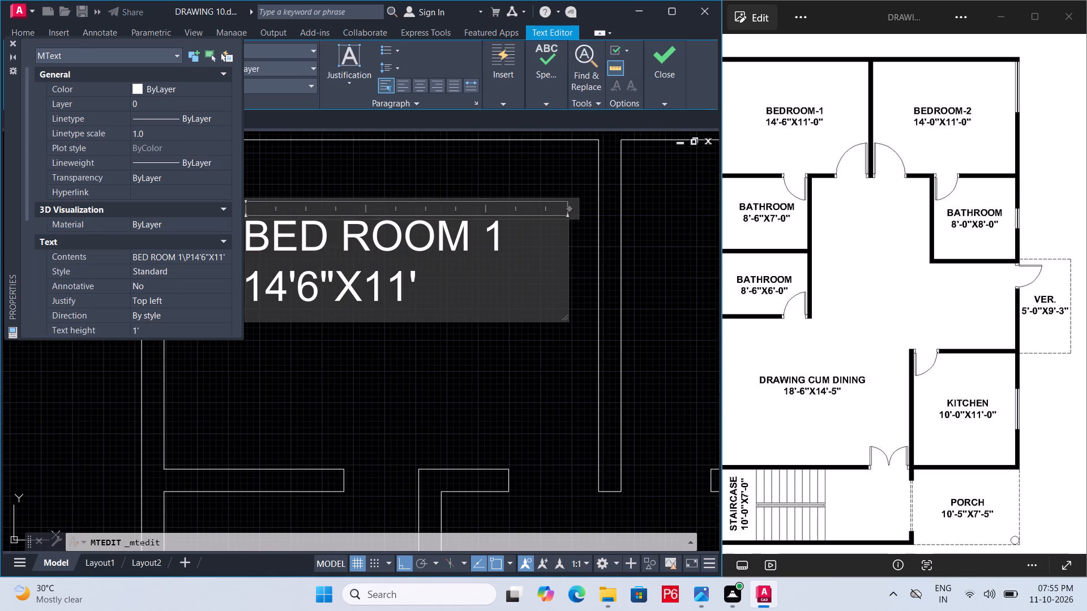
{"action": "left_click", "coordinate": [338, 229]}
{"action": "key", "text": "BackSpace"}
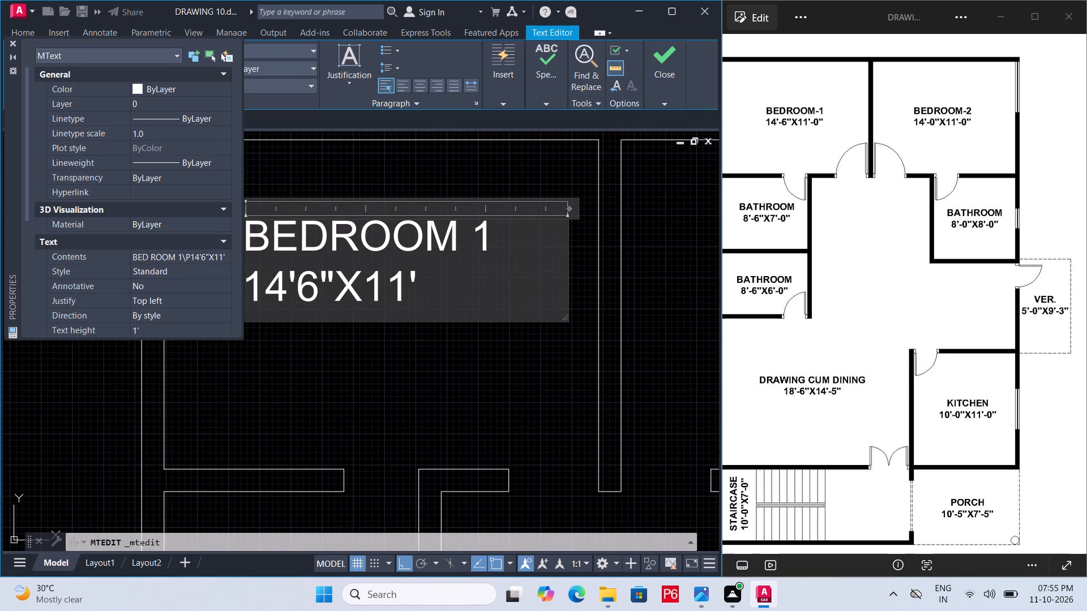
{"action": "left_click", "coordinate": [410, 341]}
Set the bedroom label's justification to Top center and save the drawing.
{"action": "scroll", "coordinate": [425, 348], "scroll_direction": "down", "scroll_amount": 2}
{"action": "middle_click_drag", "start_coordinate": [429, 335], "coordinate": [416, 317]}
{"action": "left_click", "coordinate": [401, 287]}
{"action": "middle_click_drag", "start_coordinate": [488, 333], "coordinate": [468, 304]}
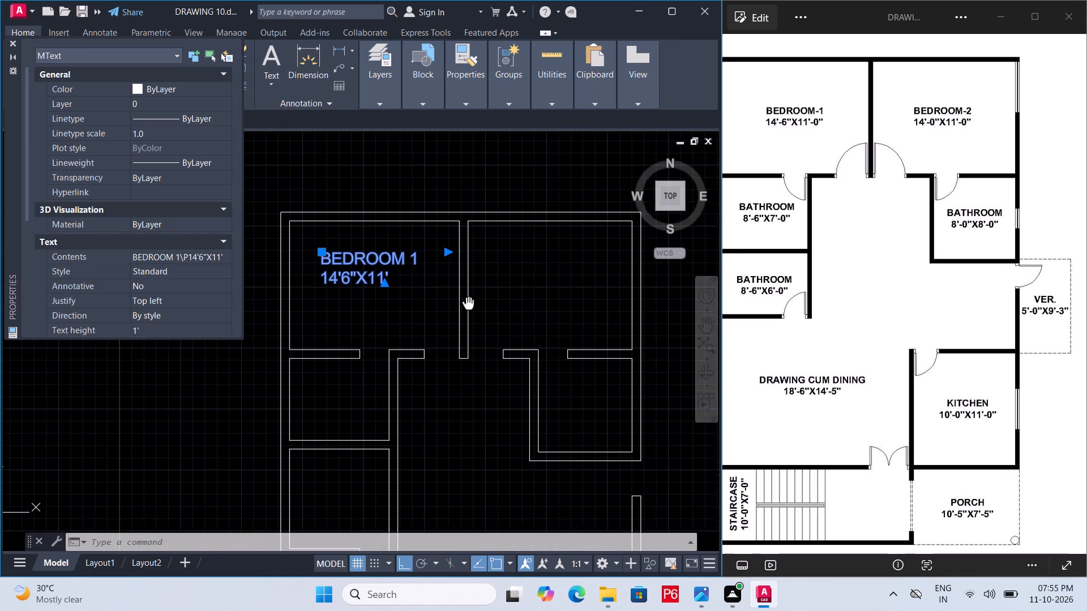
{"action": "middle_click_drag", "start_coordinate": [468, 304], "coordinate": [468, 303]}
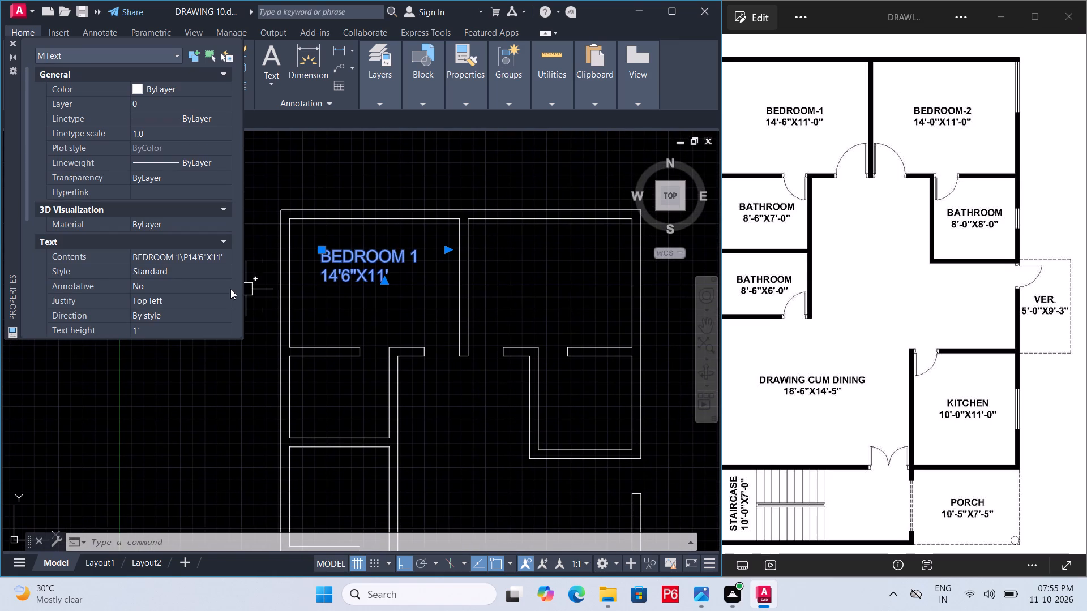
{"action": "left_click", "coordinate": [224, 295]}
{"action": "double_click", "coordinate": [223, 304]}
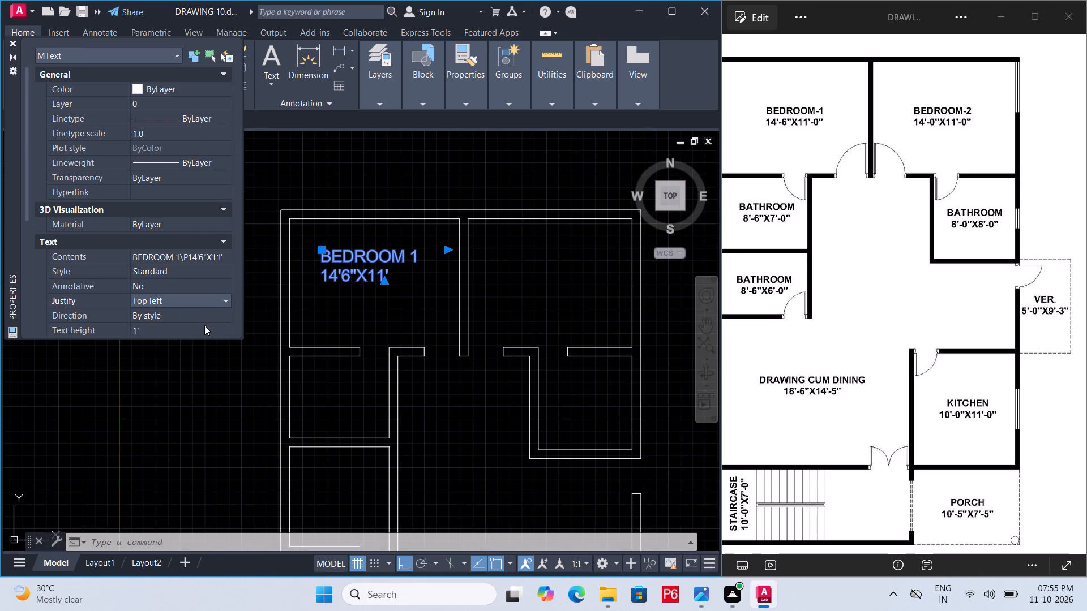
{"action": "left_click", "coordinate": [222, 300]}
{"action": "left_click", "coordinate": [197, 328]}
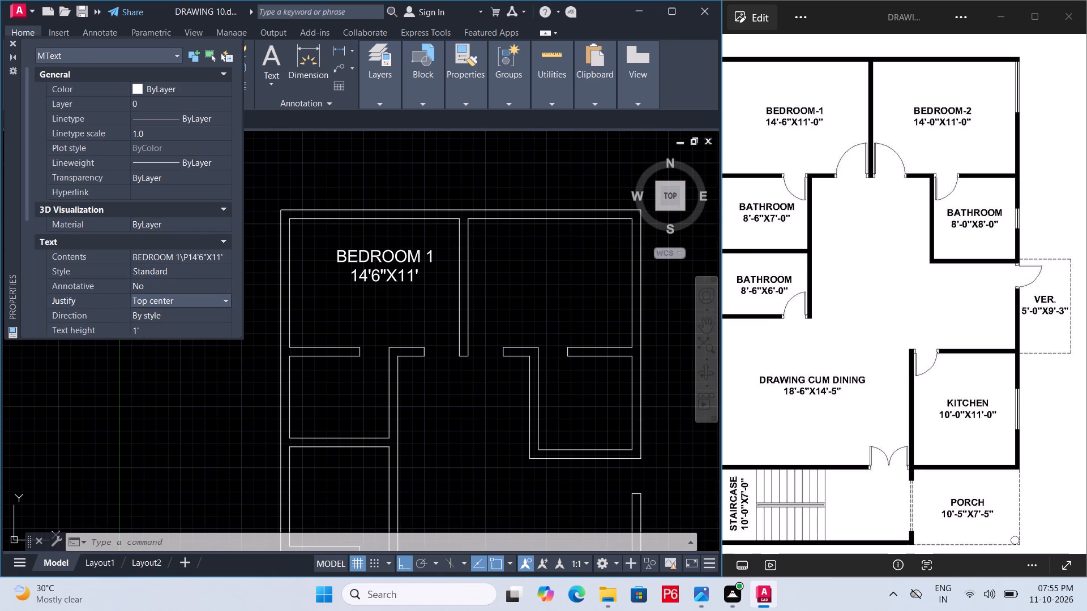
{"action": "left_click", "coordinate": [325, 315]}
{"action": "key", "text": "Escape"}
{"action": "left_click", "coordinate": [325, 315]}
{"action": "key", "text": "ctrl+s"}
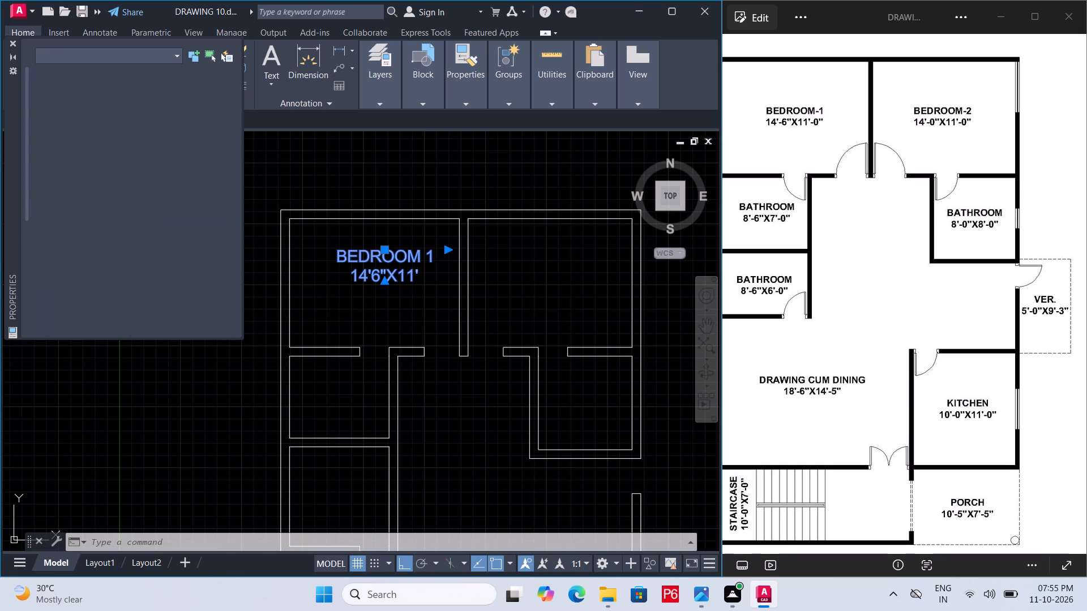
{"action": "key", "text": "ctrl+s"}
Copy the BEDROOM 1 label into the second bedroom, the two stacked bathrooms below bedroom 1, and the bathroom below the second bedroom.
{"action": "left_click", "coordinate": [374, 264]}
{"action": "type", "text": "CO"}
{"action": "key", "text": "space"}
{"action": "left_click", "coordinate": [374, 264]}
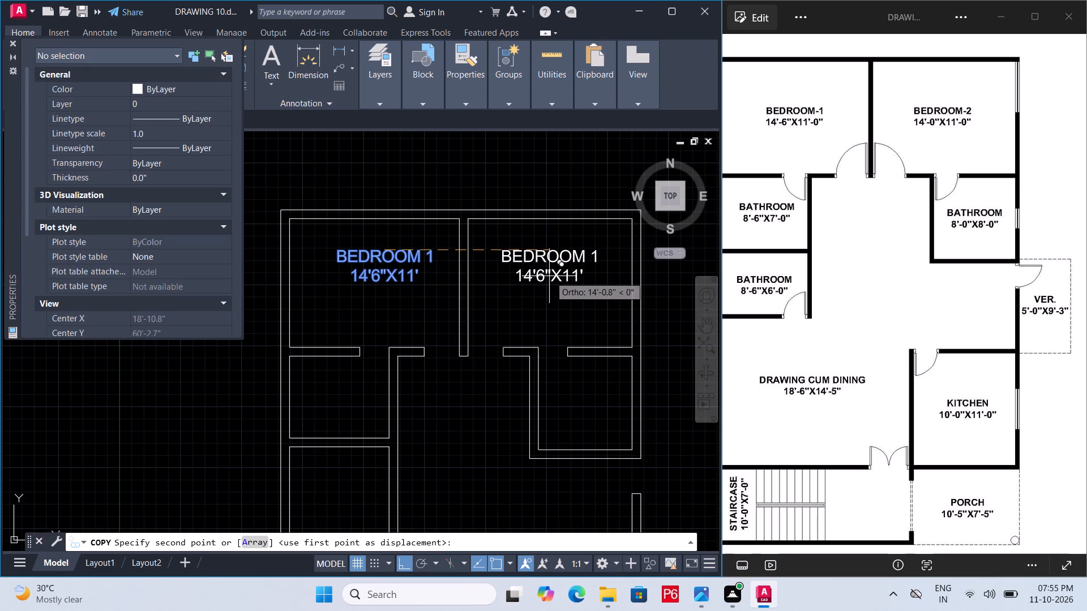
{"action": "left_click", "coordinate": [551, 276]}
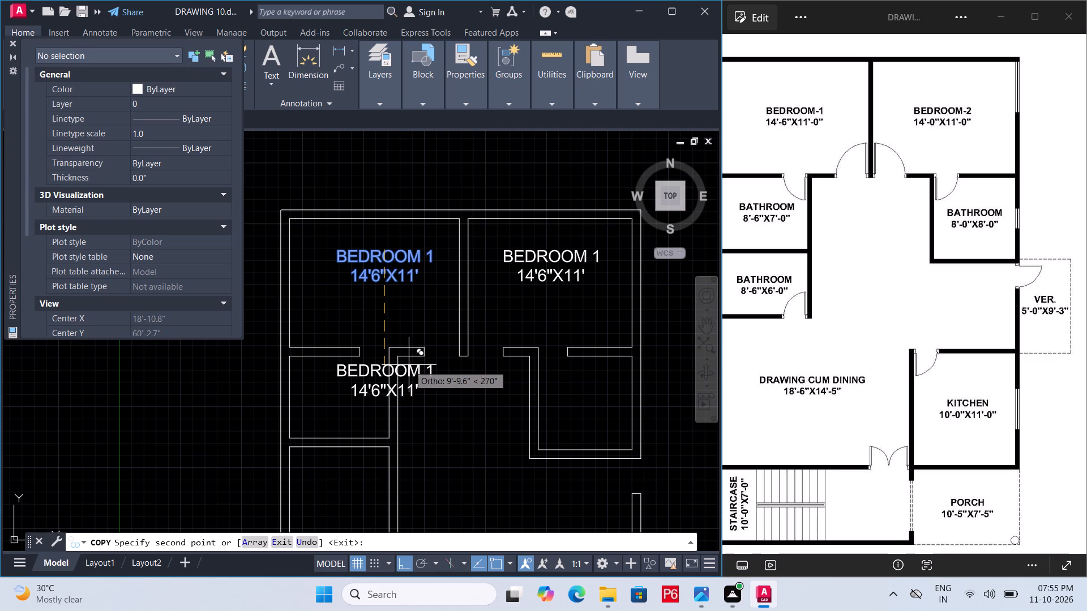
{"action": "key", "text": "F8"}
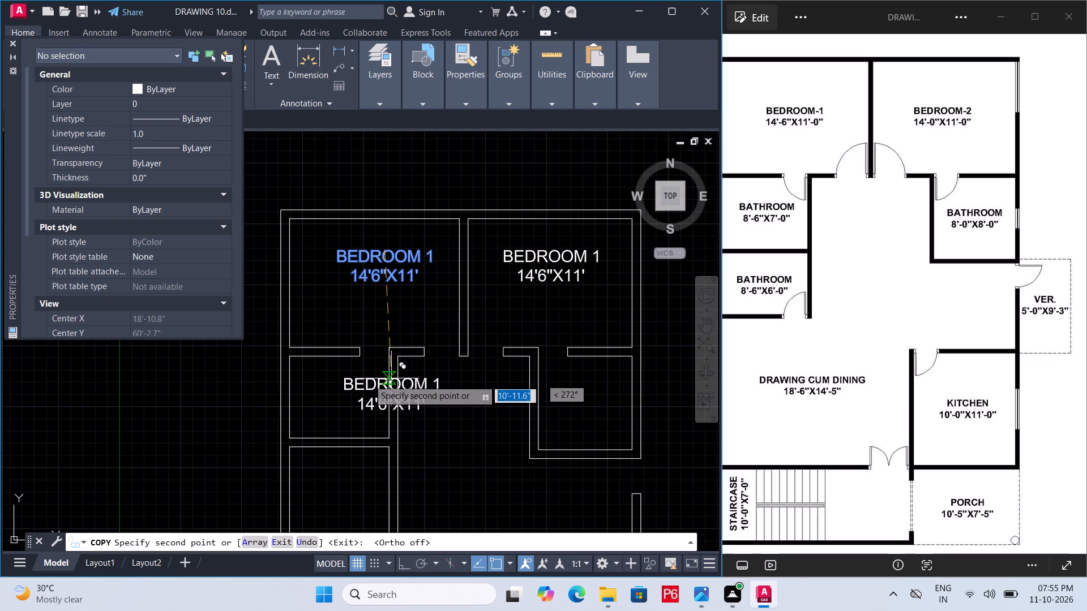
{"action": "left_click", "coordinate": [341, 384]}
{"action": "middle_click_drag", "start_coordinate": [363, 419], "coordinate": [425, 308]}
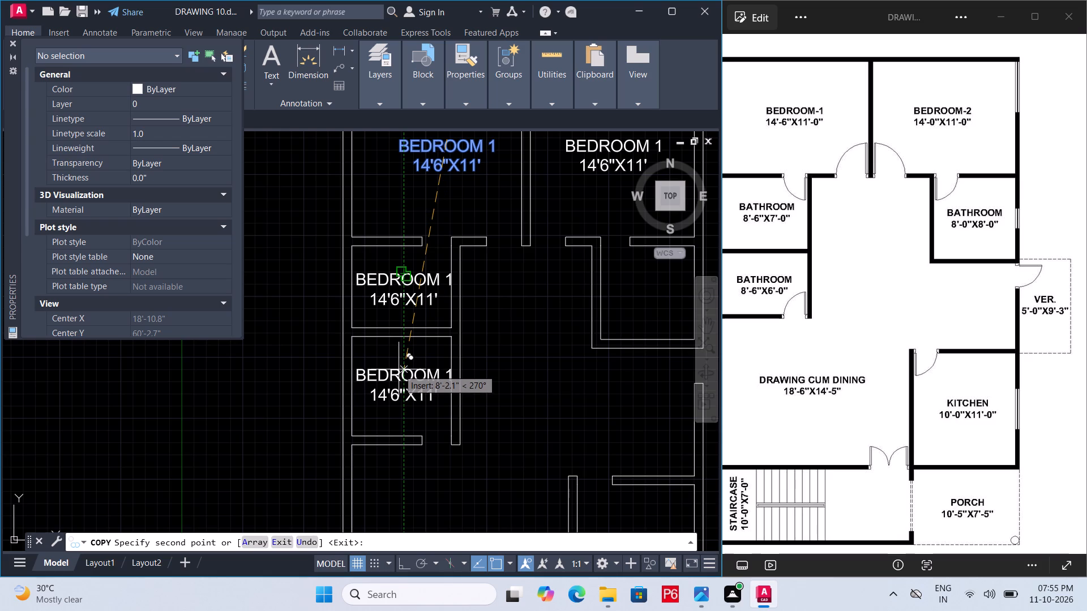
{"action": "left_click", "coordinate": [397, 369]}
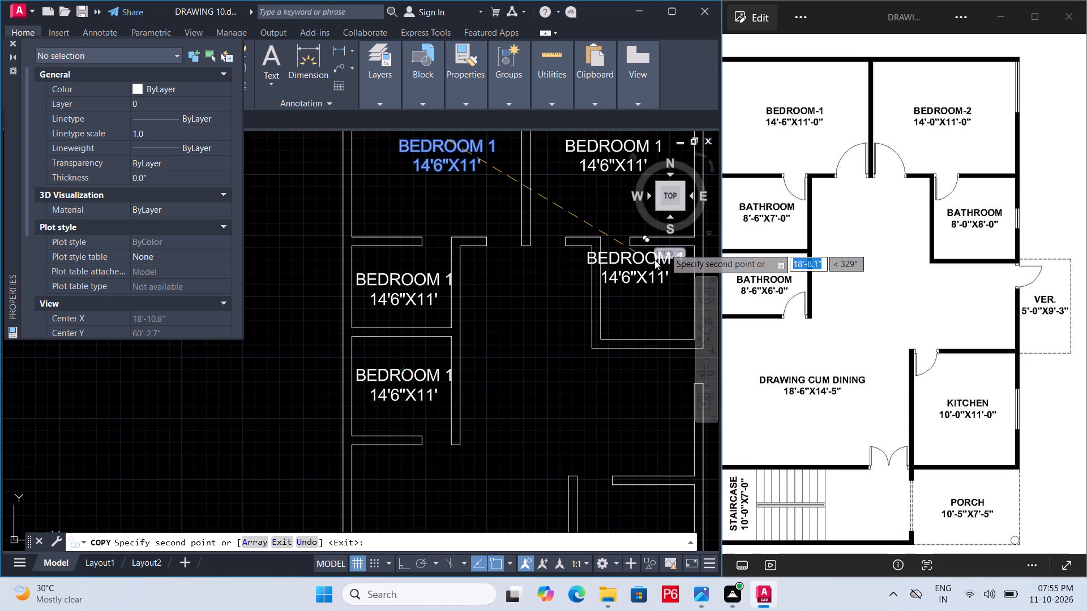
{"action": "middle_click_drag", "start_coordinate": [640, 277], "coordinate": [521, 277]}
{"action": "left_click", "coordinate": [534, 276]}
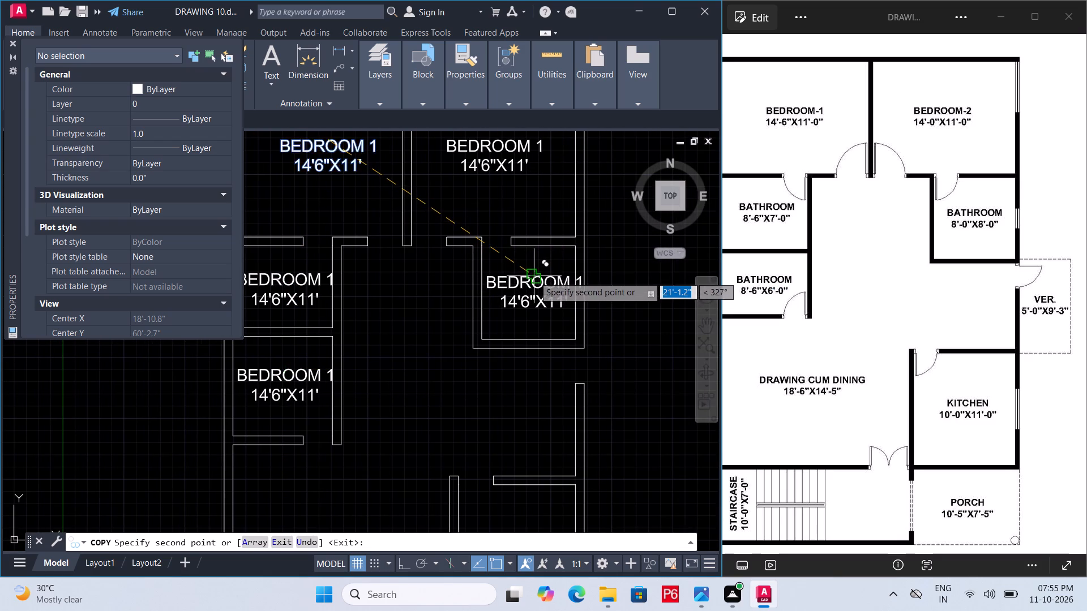
Place further copies of the label in the kitchen, the drawing cum dining room and the porch, and save the drawing.
{"action": "middle_click_drag", "start_coordinate": [533, 360], "coordinate": [536, 217]}
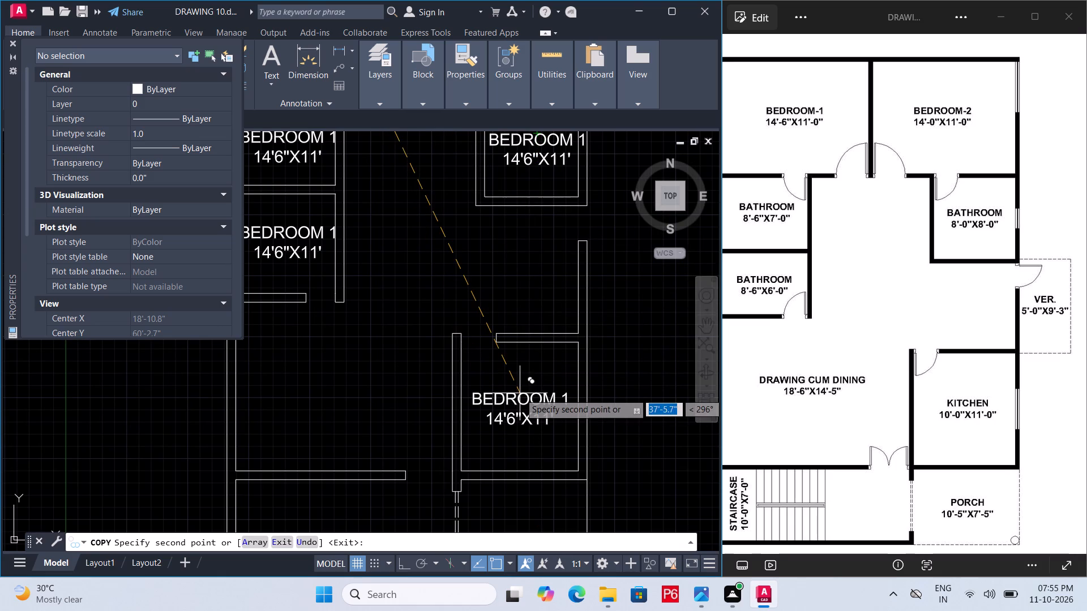
{"action": "left_click", "coordinate": [520, 393]}
{"action": "middle_click_drag", "start_coordinate": [363, 404], "coordinate": [490, 389]}
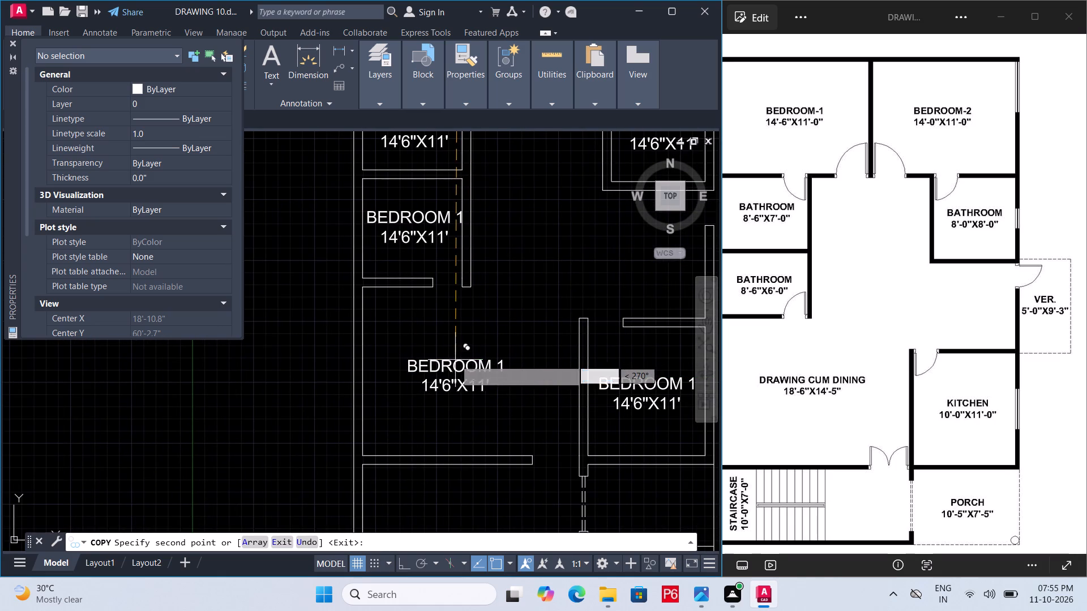
{"action": "left_click", "coordinate": [455, 360]}
{"action": "middle_click_drag", "start_coordinate": [519, 380], "coordinate": [473, 300]}
{"action": "middle_click_drag", "start_coordinate": [606, 411], "coordinate": [591, 402]}
{"action": "left_click", "coordinate": [589, 403]}
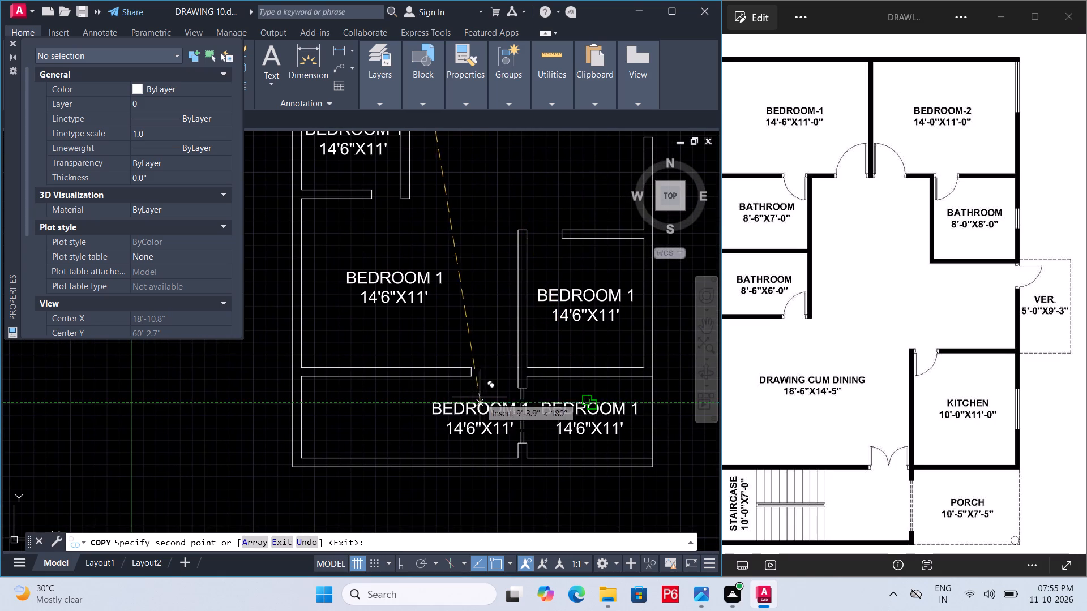
{"action": "key", "text": "ctrl+s"}
{"action": "key", "text": "ctrl+s"}
Edit the second bedroom's label to read BEDROOM 2 with 14'X11' on the second line.
{"action": "scroll", "coordinate": [463, 369], "scroll_direction": "down", "scroll_amount": 2}
{"action": "scroll", "coordinate": [450, 329], "scroll_direction": "up", "scroll_amount": 1}
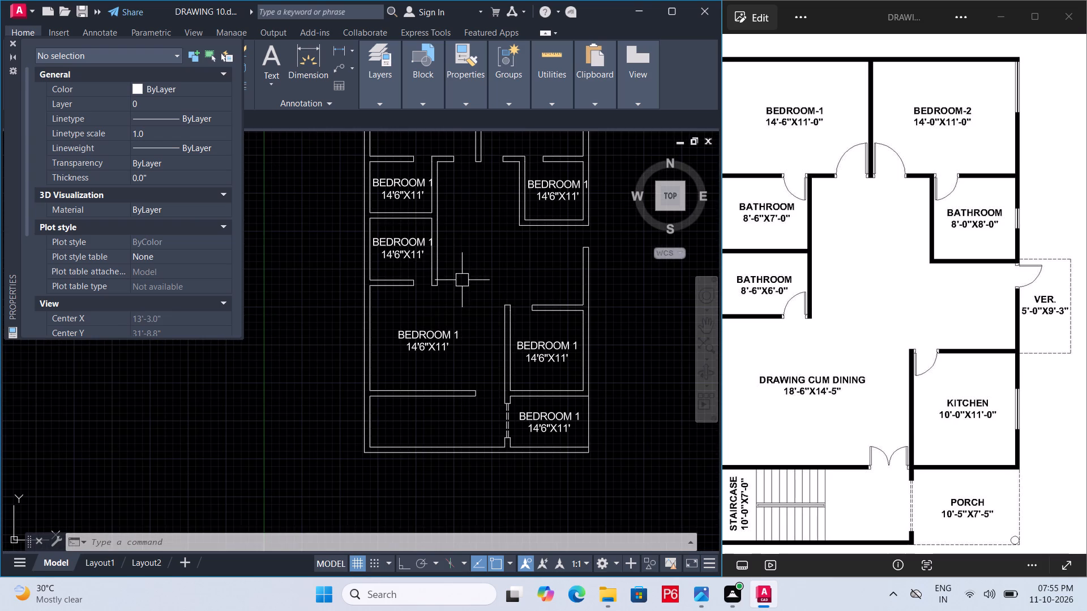
{"action": "middle_click_drag", "start_coordinate": [462, 263], "coordinate": [412, 424]}
{"action": "scroll", "coordinate": [481, 281], "scroll_direction": "up", "scroll_amount": 2}
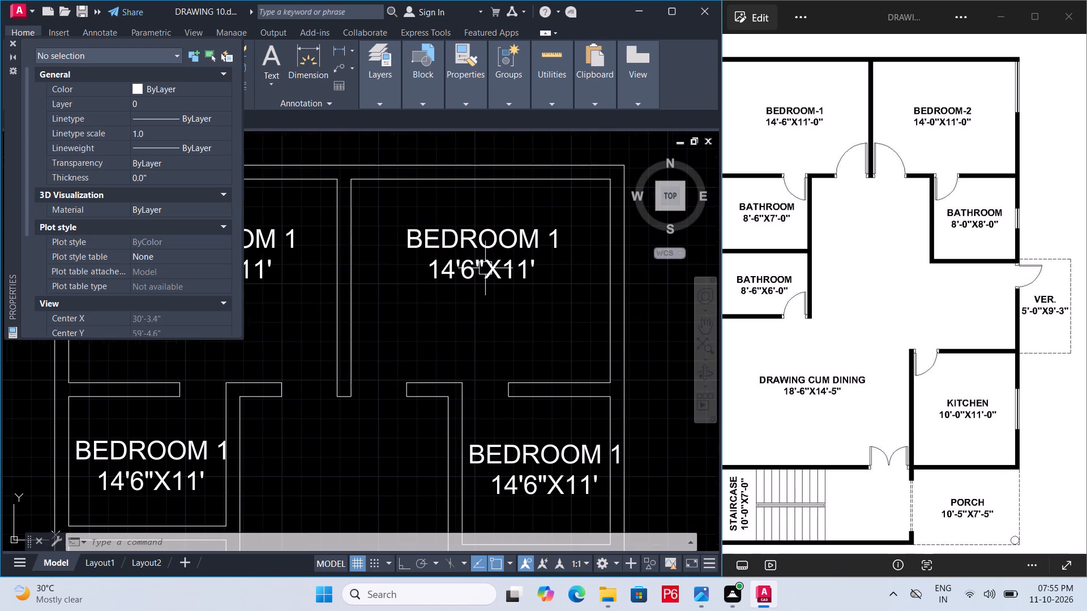
{"action": "double_click", "coordinate": [485, 268]}
{"action": "left_click", "coordinate": [538, 270]}
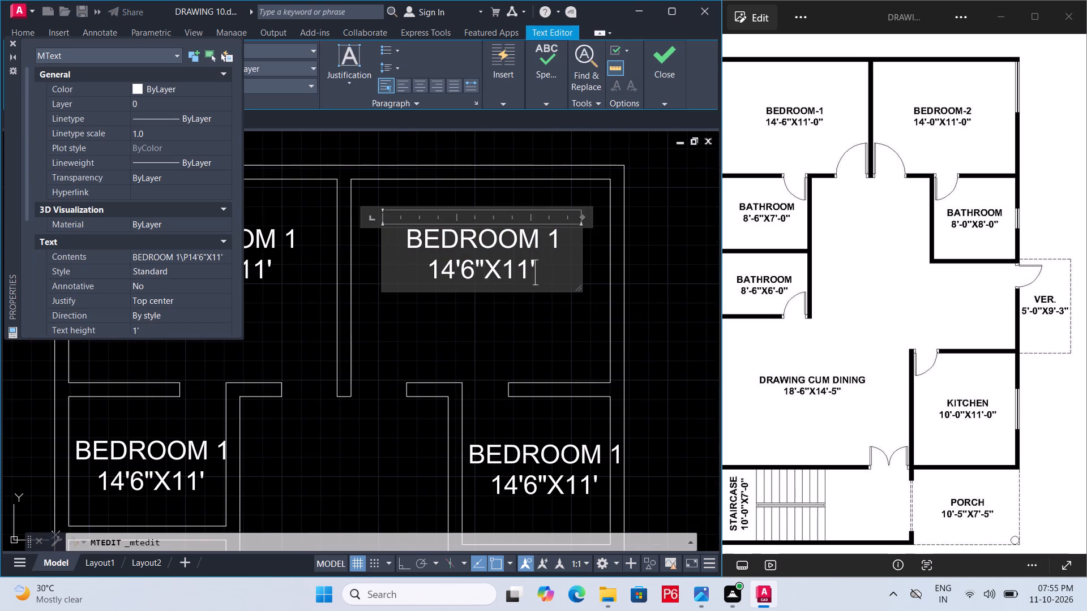
{"action": "key", "text": "BackSpace"}
{"action": "key", "text": "BackSpace"}
{"action": "key", "text": "BackSpace"}
{"action": "key", "text": "BackSpace"}
{"action": "key", "text": "BackSpace"}
{"action": "key", "text": "BackSpace"}
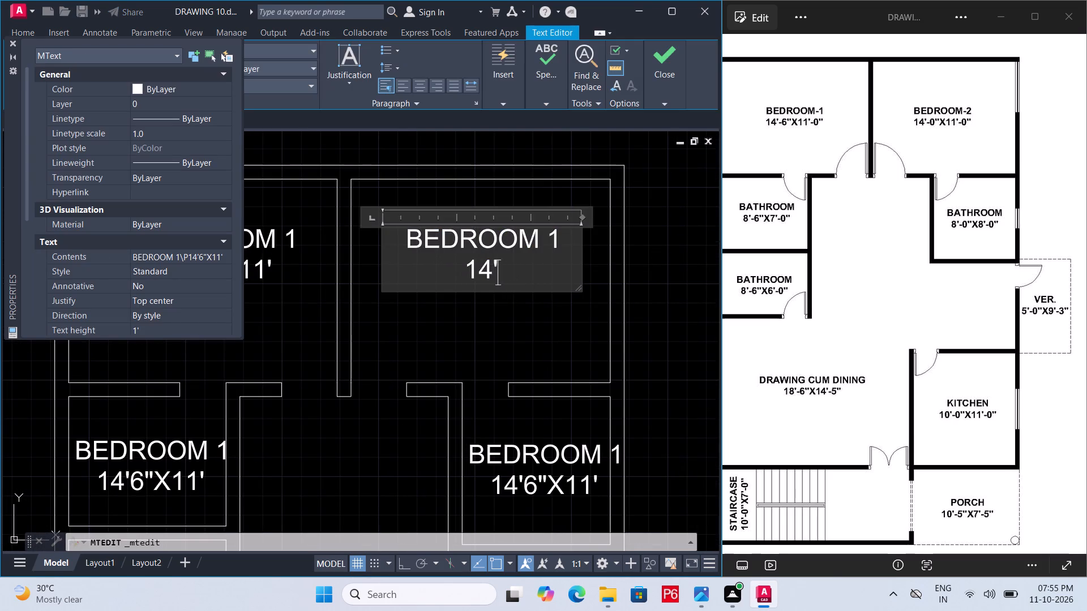
{"action": "key", "text": "BackSpace"}
{"action": "key", "text": "BackSpace"}
{"action": "key", "text": "BackSpace"}
{"action": "key", "text": "BackSpace"}
{"action": "key", "text": "BackSpace"}
{"action": "key", "text": "2"}
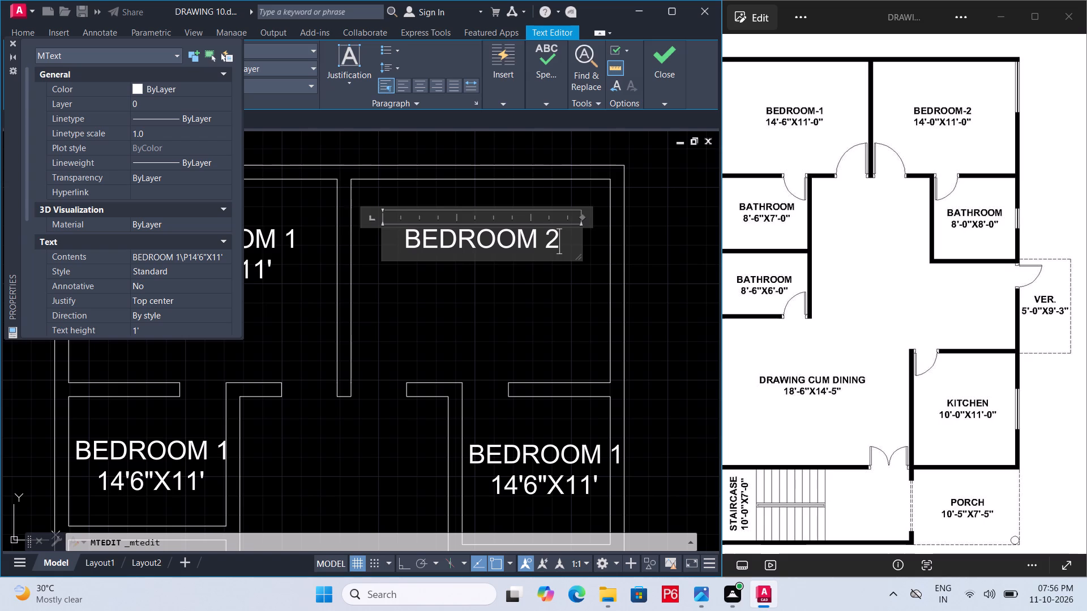
{"action": "key", "text": "Return"}
{"action": "type", "text": "14'"}
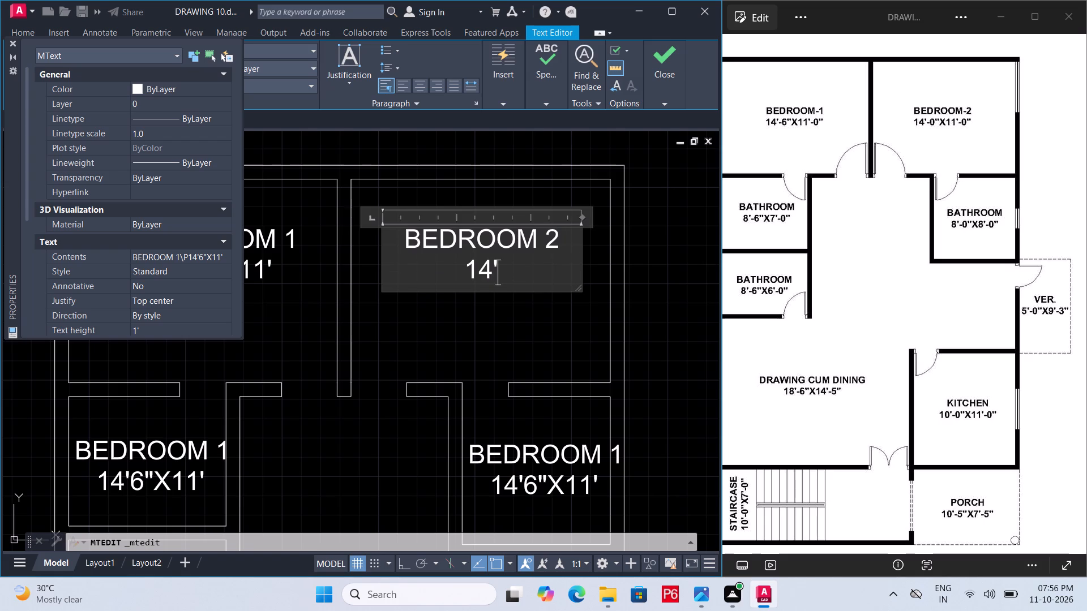
{"action": "key", "text": "x"}
{"action": "type", "text": "11'"}
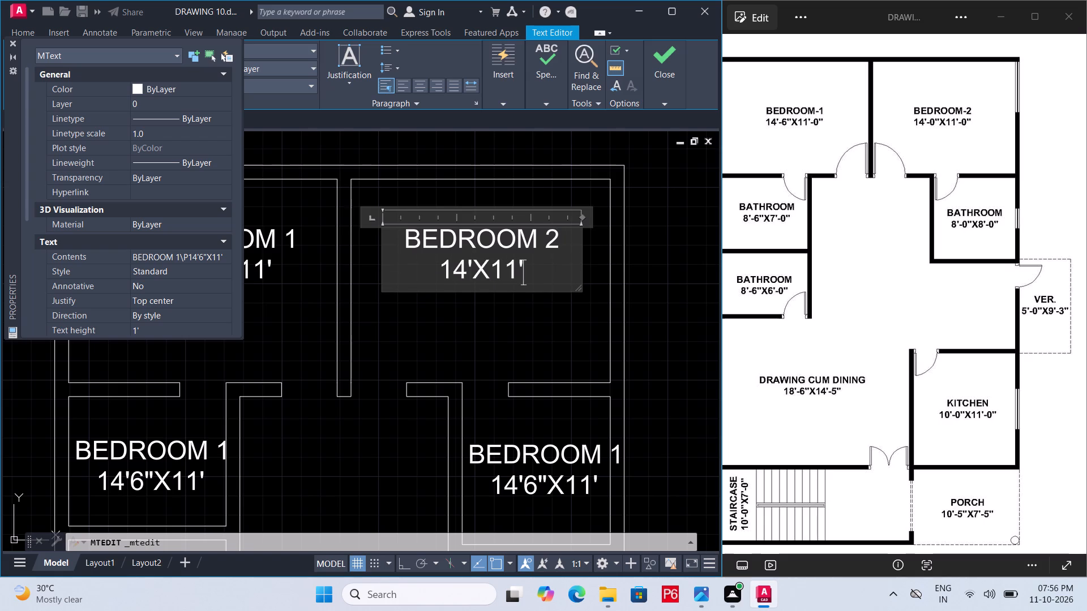
{"action": "left_click", "coordinate": [528, 324]}
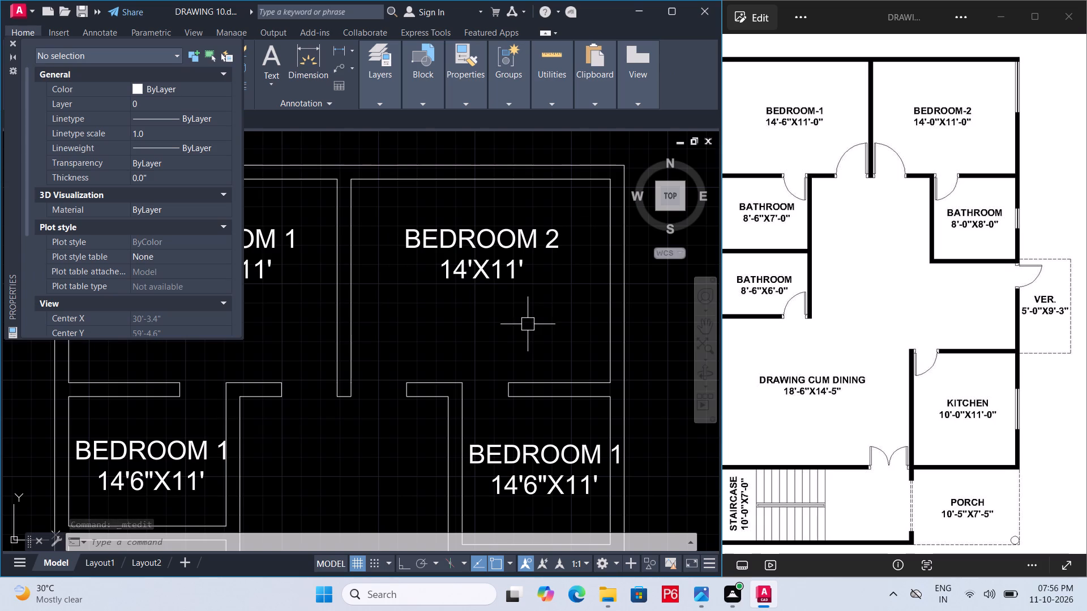
Replace the label in the bathroom directly below bedroom 1 with BATHROOM and 8'6"X7' on the second line.
{"action": "scroll", "coordinate": [528, 324], "scroll_direction": "down", "scroll_amount": 2}
{"action": "middle_click_drag", "start_coordinate": [526, 326], "coordinate": [551, 294]}
{"action": "scroll", "coordinate": [399, 319], "scroll_direction": "up", "scroll_amount": 1}
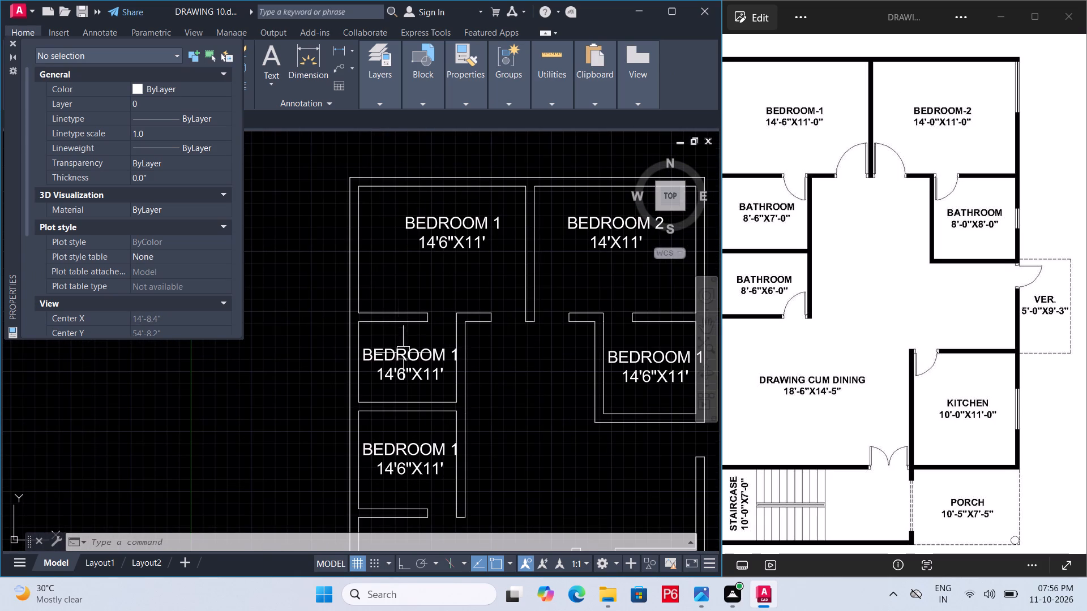
{"action": "double_click", "coordinate": [407, 362]}
{"action": "left_click", "coordinate": [448, 371]}
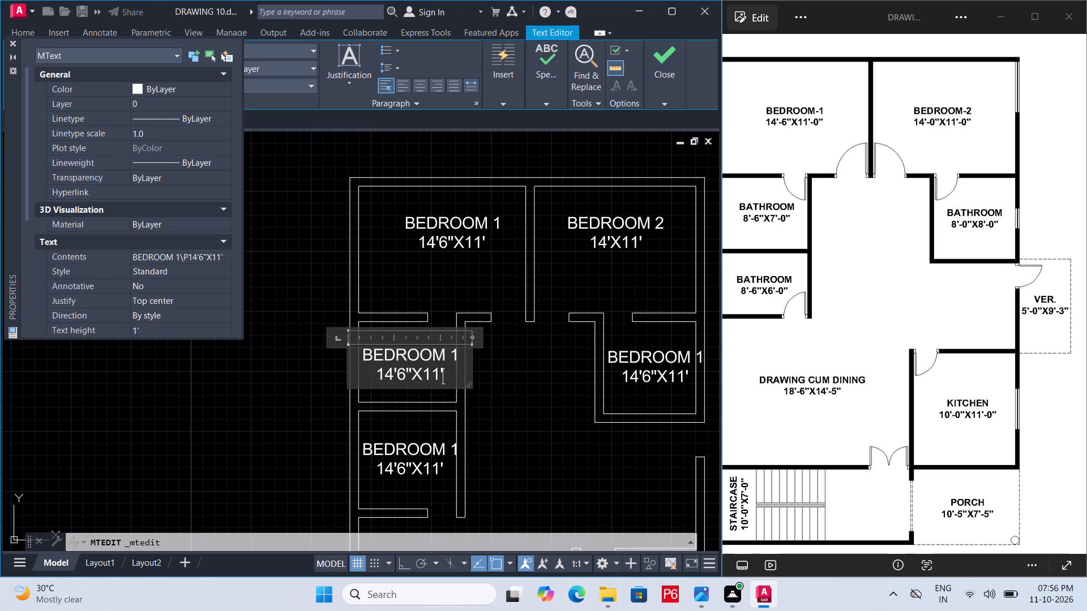
{"action": "key", "text": "BackSpace"}
{"action": "key", "text": "BackSpace"}
{"action": "key", "text": "BackSpace"}
{"action": "key", "text": "BackSpace"}
{"action": "key", "text": "BackSpace"}
{"action": "key", "text": "BackSpace"}
{"action": "key", "text": "BackSpace"}
{"action": "key", "text": "BackSpace"}
{"action": "key", "text": "BackSpace"}
{"action": "key", "text": "BackSpace"}
{"action": "key", "text": "BackSpace"}
{"action": "key", "text": "BackSpace"}
{"action": "key", "text": "BackSpace"}
{"action": "key", "text": "BackSpace"}
{"action": "key", "text": "BackSpace"}
{"action": "key", "text": "BackSpace"}
{"action": "key", "text": "BackSpace"}
{"action": "key", "text": "BackSpace"}
{"action": "key", "text": "BackSpace"}
{"action": "key", "text": "BackSpace"}
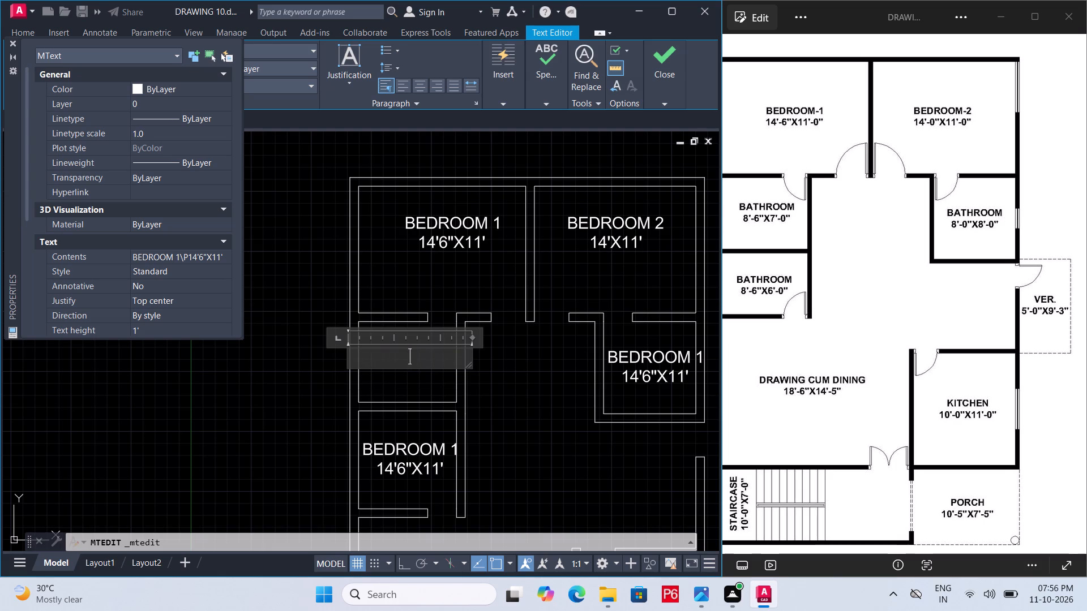
{"action": "type", "text": "BATHROOM"}
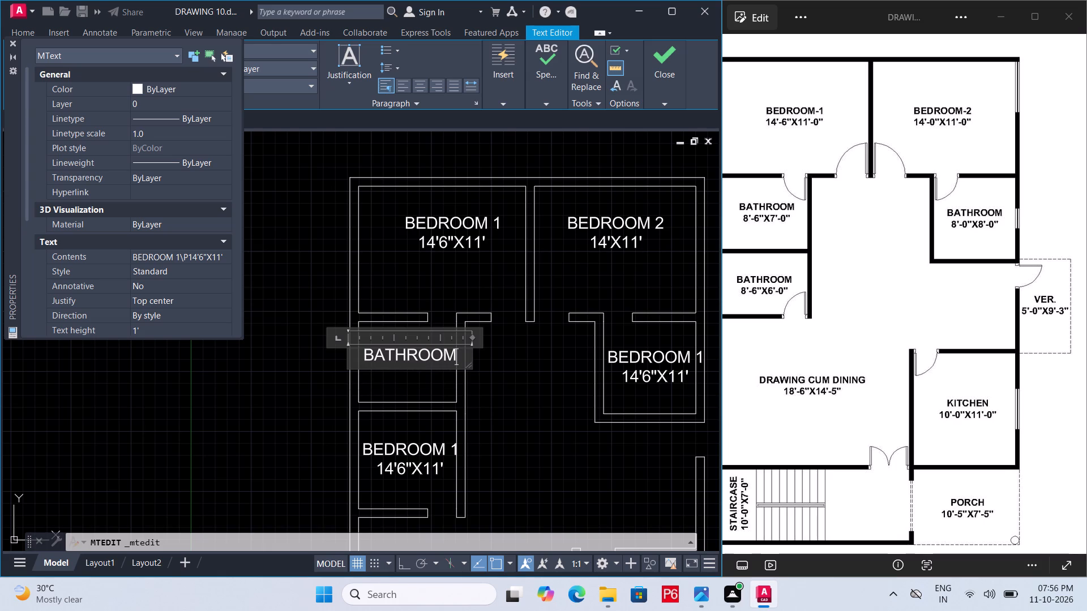
{"action": "key", "text": "Return"}
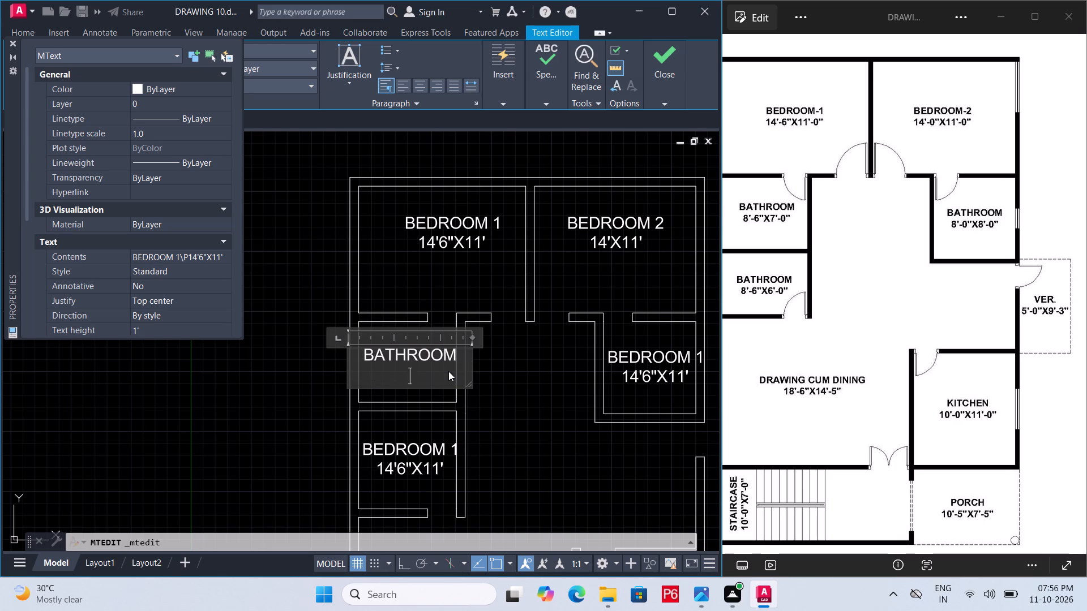
{"action": "key", "text": "8"}
{"action": "key", "text": "apostrophe"}
{"action": "key", "text": "6"}
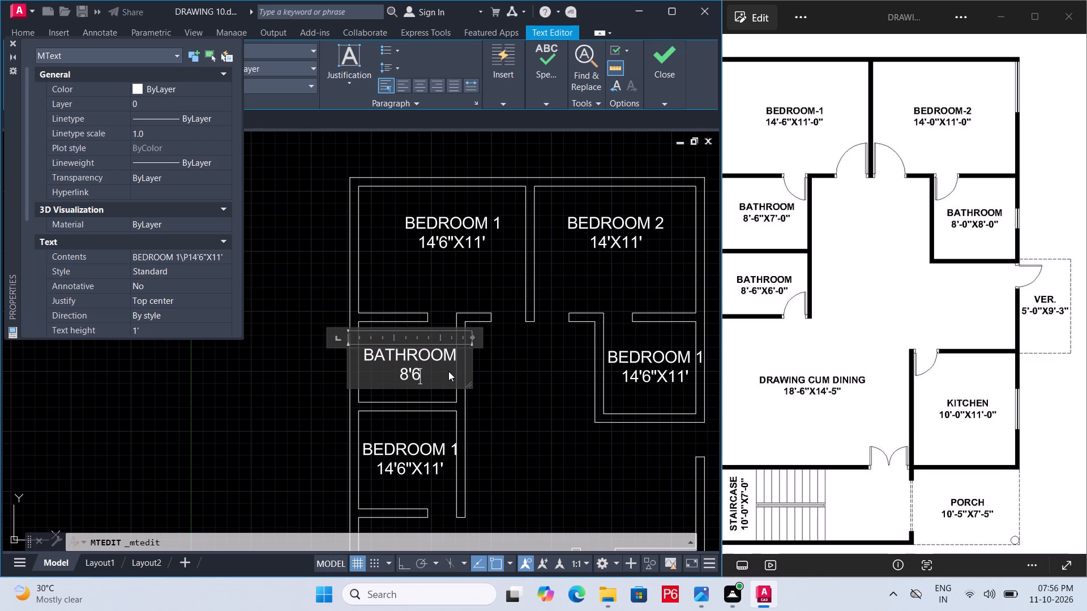
{"action": "type", "text": "\":"}
{"action": "key", "text": "BackSpace"}
{"action": "key", "text": "BackSpace"}
{"action": "key", "text": "shift+quotedbl"}
{"action": "key", "text": "x"}
{"action": "type", "text": "7'"}
{"action": "left_click", "coordinate": [515, 430]}
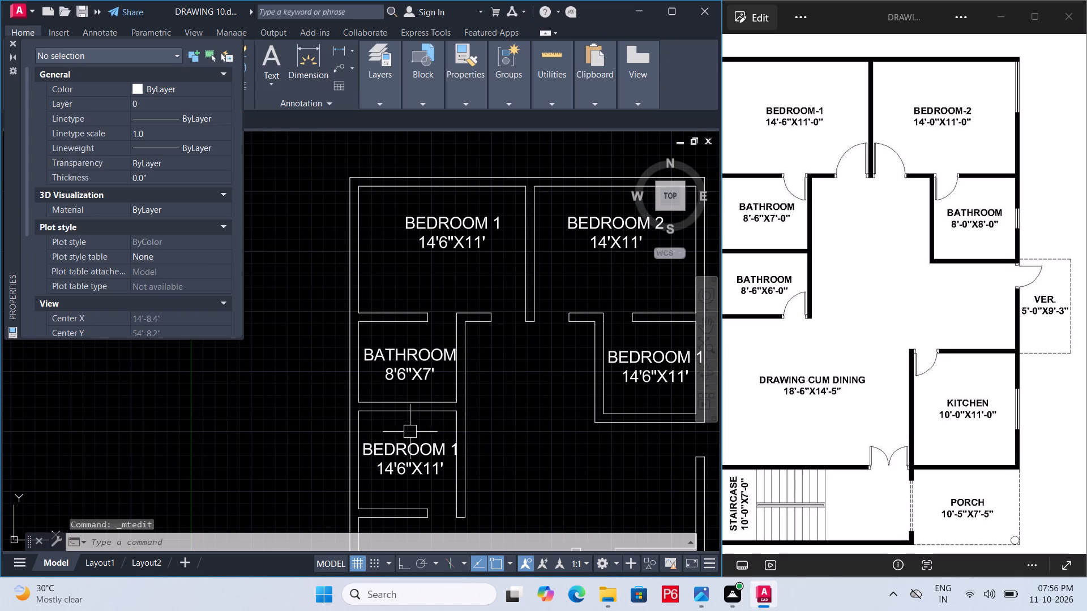
Replace the label in the lower of the two stacked bathrooms with BATHROOM and 8'6"X6' on the second line.
{"action": "double_click", "coordinate": [405, 455]}
{"action": "left_click", "coordinate": [451, 470]}
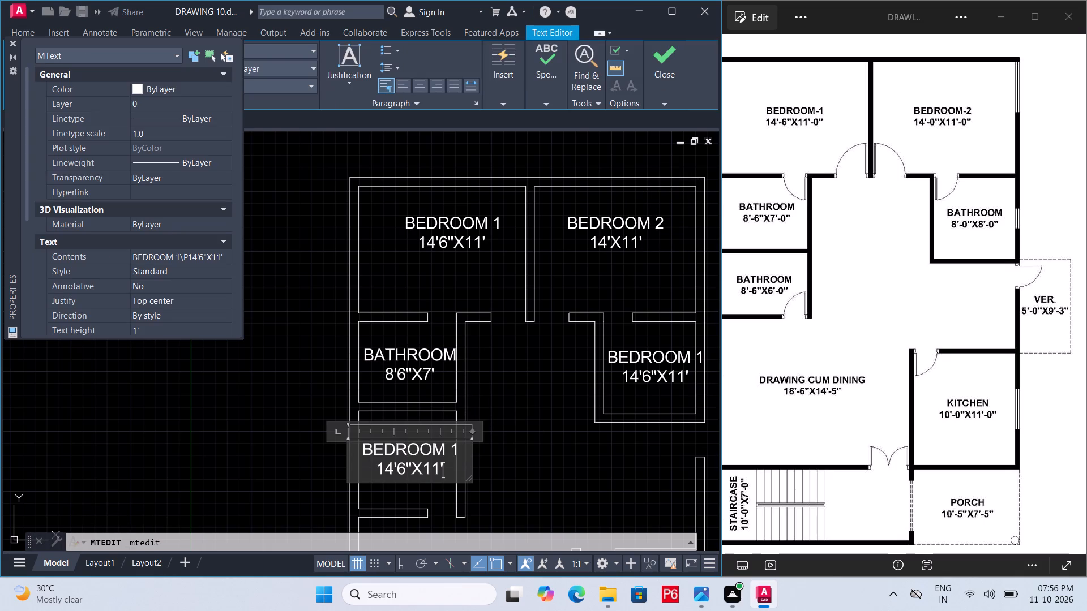
{"action": "key", "text": "BackSpace"}
{"action": "key", "text": "BackSpace"}
{"action": "key", "text": "BackSpace"}
{"action": "key", "text": "BackSpace"}
{"action": "key", "text": "BackSpace"}
{"action": "key", "text": "BackSpace"}
{"action": "key", "text": "BackSpace"}
{"action": "key", "text": "BackSpace"}
{"action": "key", "text": "BackSpace"}
{"action": "key", "text": "BackSpace"}
{"action": "key", "text": "BackSpace"}
{"action": "key", "text": "BackSpace"}
{"action": "key", "text": "BackSpace"}
{"action": "key", "text": "BackSpace"}
{"action": "key", "text": "BackSpace"}
{"action": "key", "text": "BackSpace"}
{"action": "key", "text": "BackSpace"}
{"action": "key", "text": "BackSpace"}
{"action": "key", "text": "BackSpace"}
{"action": "key", "text": "BackSpace"}
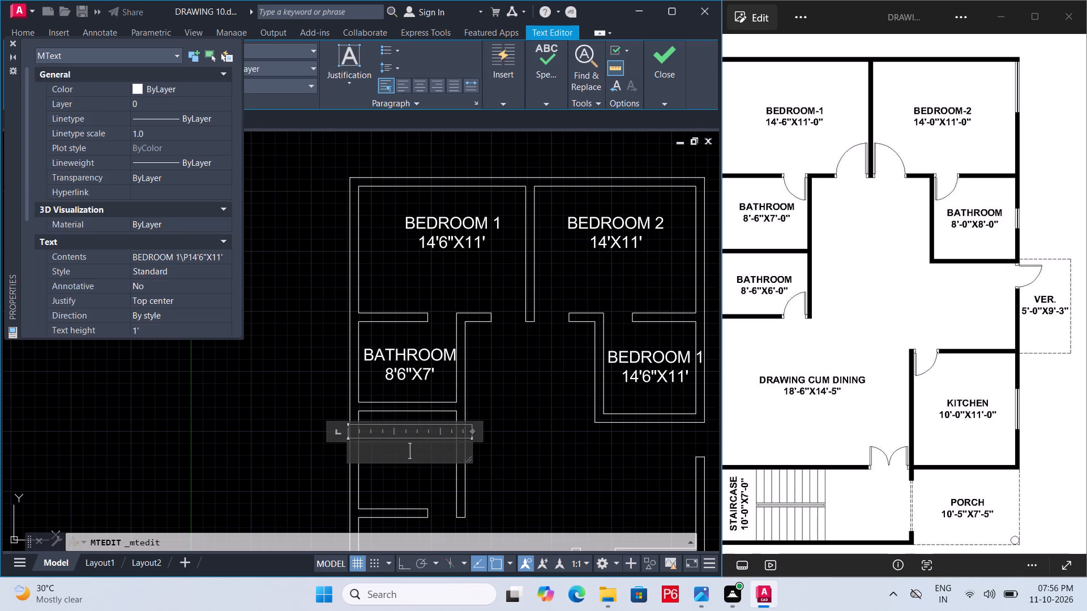
{"action": "type", "text": "BATHROOM"}
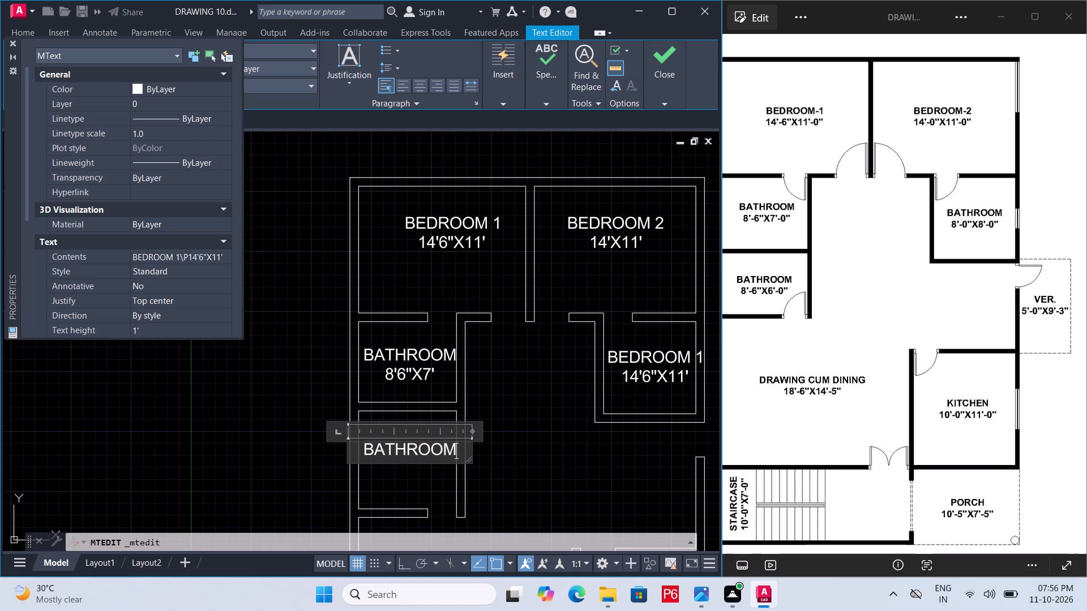
{"action": "key", "text": "Return"}
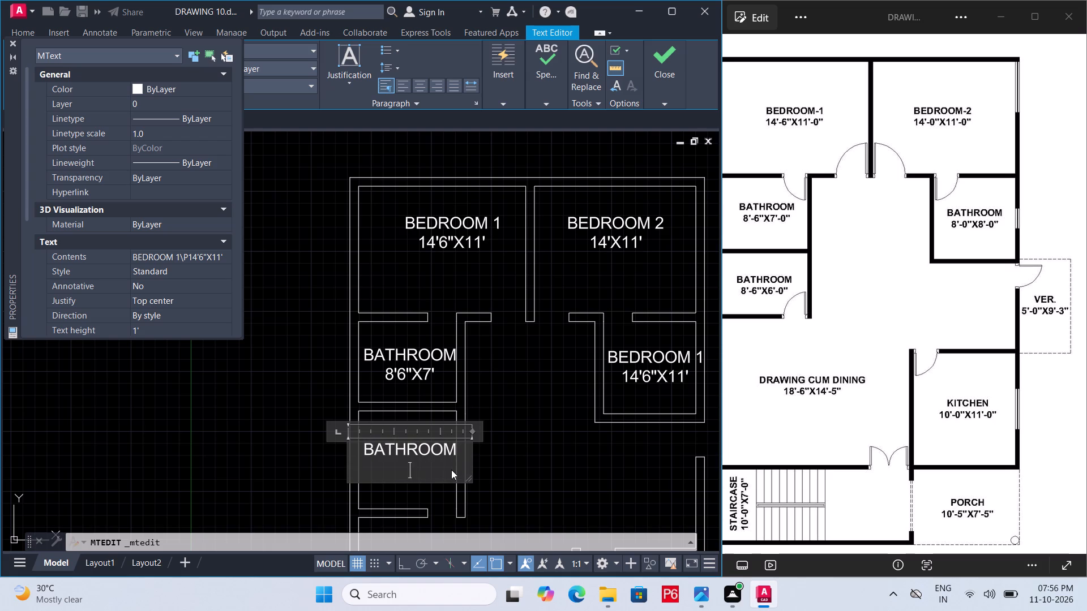
{"action": "type", "text": "89"}
{"action": "key", "text": "BackSpace"}
{"action": "type", "text": "'6"}
{"action": "key", "text": "shift+quotedbl"}
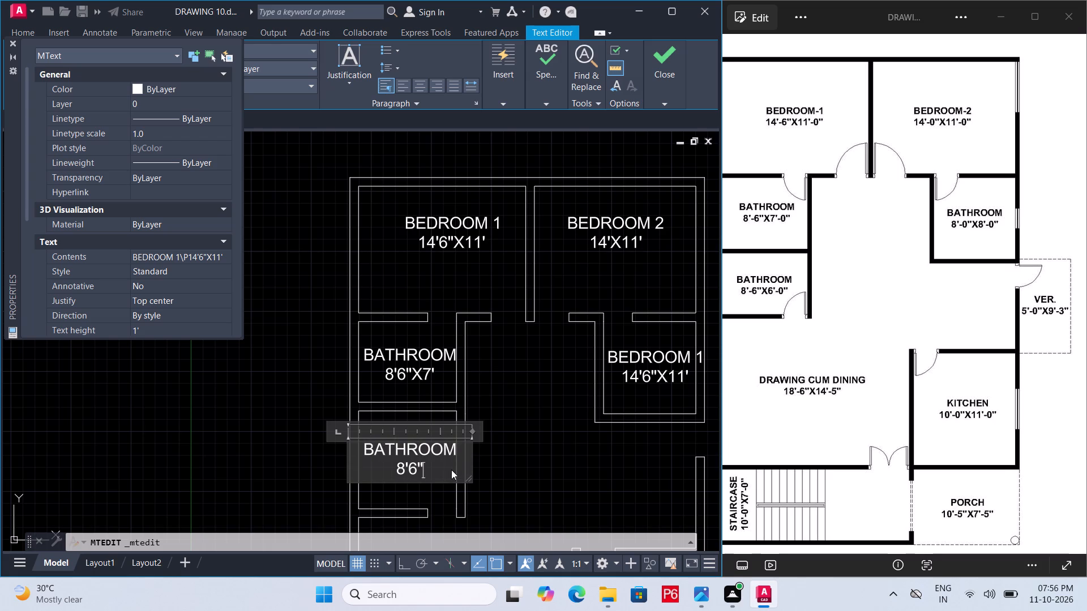
{"action": "key", "text": "x"}
{"action": "type", "text": "6'"}
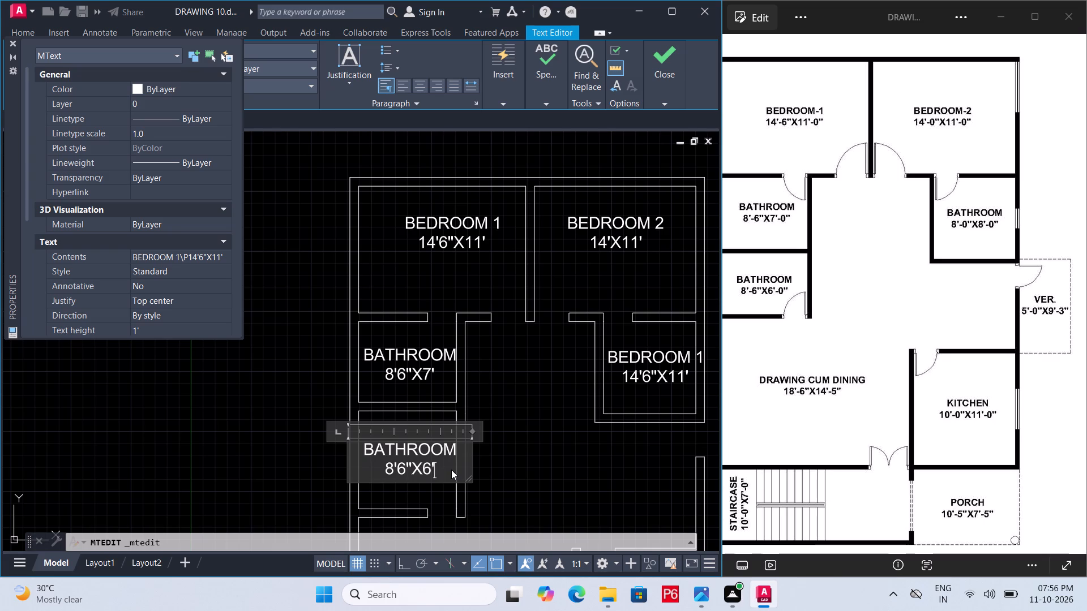
{"action": "left_click", "coordinate": [501, 470]}
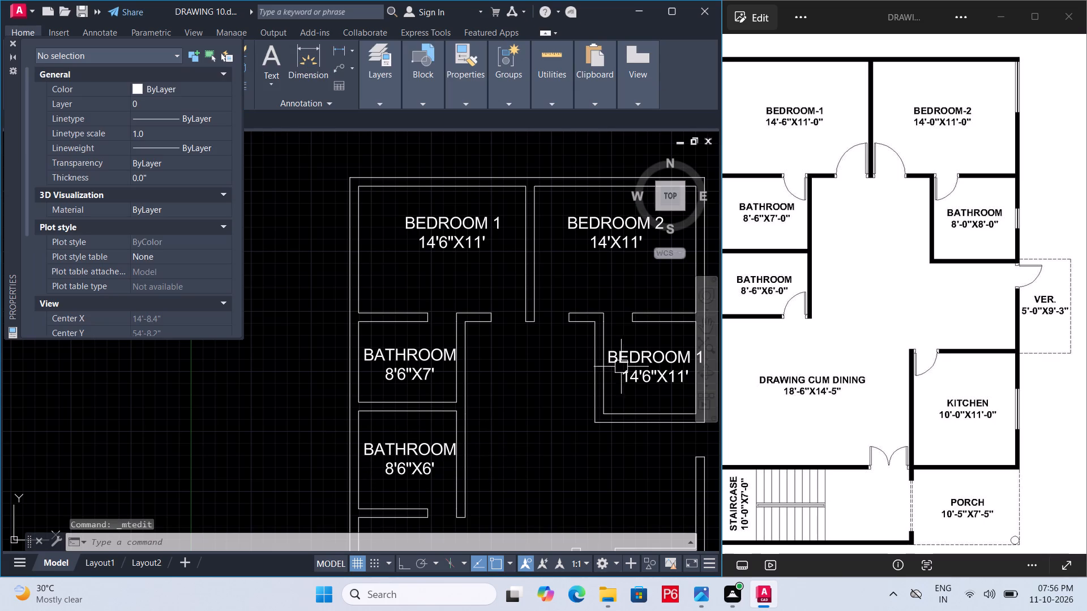
Replace the label in the bathroom below bedroom 2 with BATHROOM and 8'X8' on the second line.
{"action": "double_click", "coordinate": [670, 363]}
{"action": "middle_click_drag", "start_coordinate": [662, 400], "coordinate": [523, 423]}
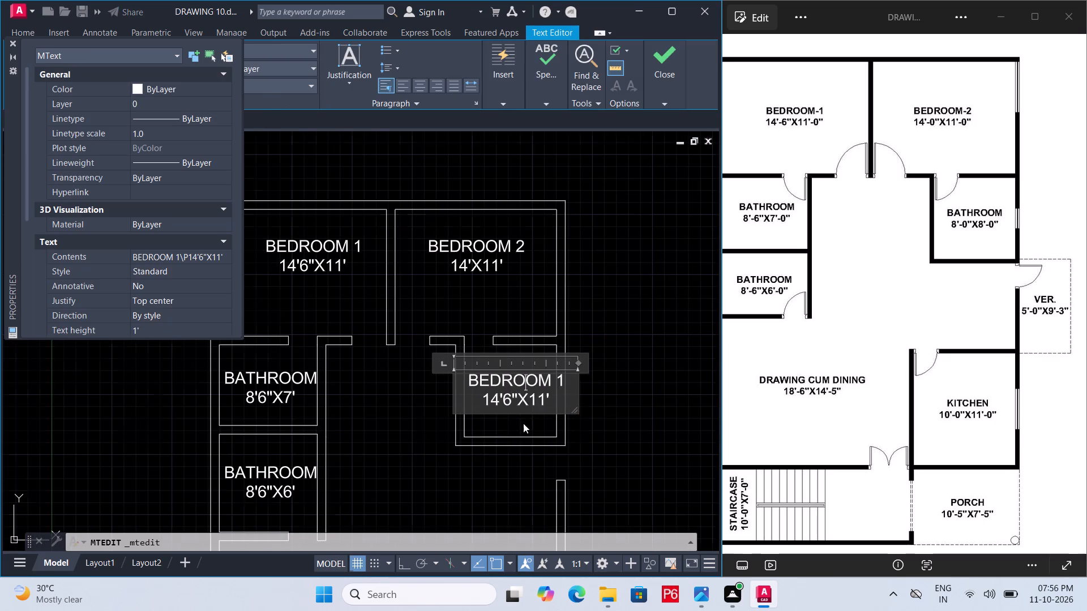
{"action": "double_click", "coordinate": [558, 408]}
{"action": "key", "text": "BackSpace"}
{"action": "key", "text": "BackSpace"}
{"action": "key", "text": "BackSpace"}
{"action": "key", "text": "BackSpace"}
{"action": "key", "text": "BackSpace"}
{"action": "key", "text": "BackSpace"}
{"action": "key", "text": "BackSpace"}
{"action": "key", "text": "BackSpace"}
{"action": "key", "text": "BackSpace"}
{"action": "key", "text": "BackSpace"}
{"action": "key", "text": "BackSpace"}
{"action": "key", "text": "BackSpace"}
{"action": "key", "text": "BackSpace"}
{"action": "key", "text": "BackSpace"}
{"action": "key", "text": "BackSpace"}
{"action": "key", "text": "BackSpace"}
{"action": "key", "text": "BackSpace"}
{"action": "key", "text": "BackSpace"}
{"action": "key", "text": "BackSpace"}
{"action": "key", "text": "BackSpace"}
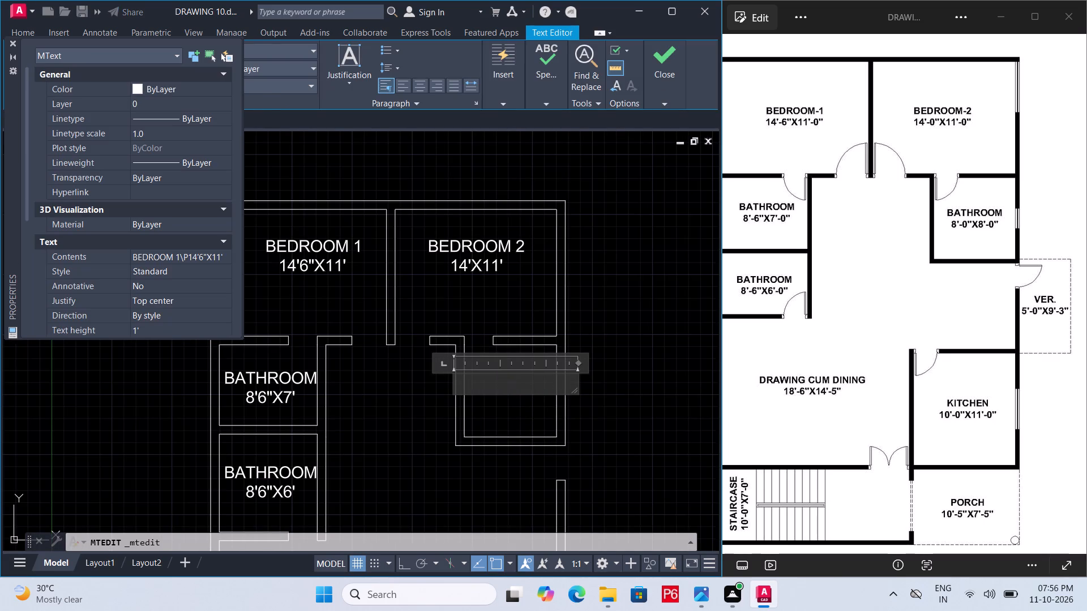
{"action": "type", "text": "BATHROOM"}
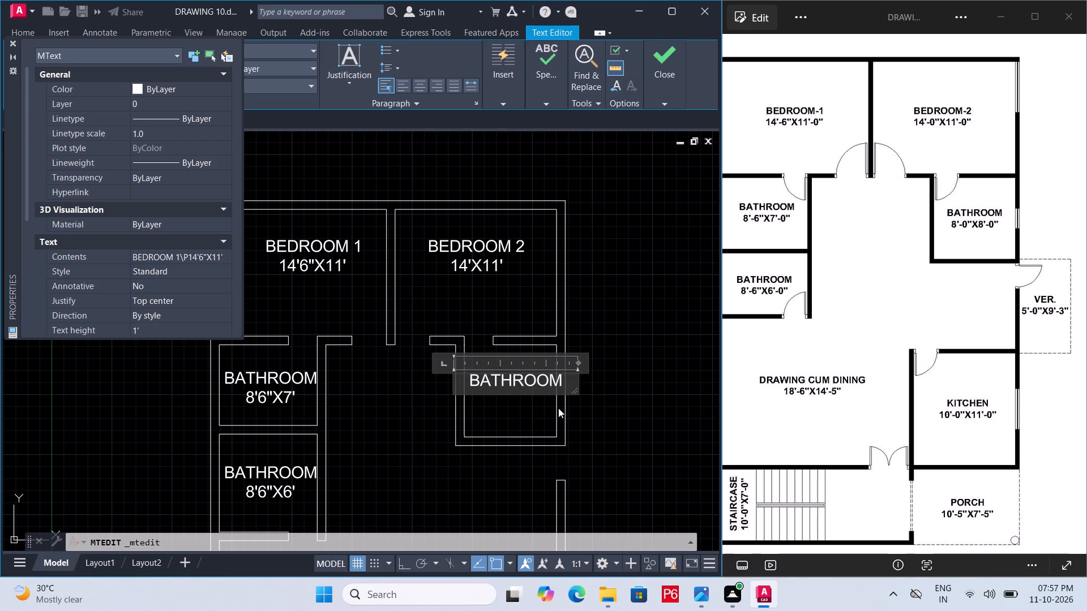
{"action": "key", "text": "Return"}
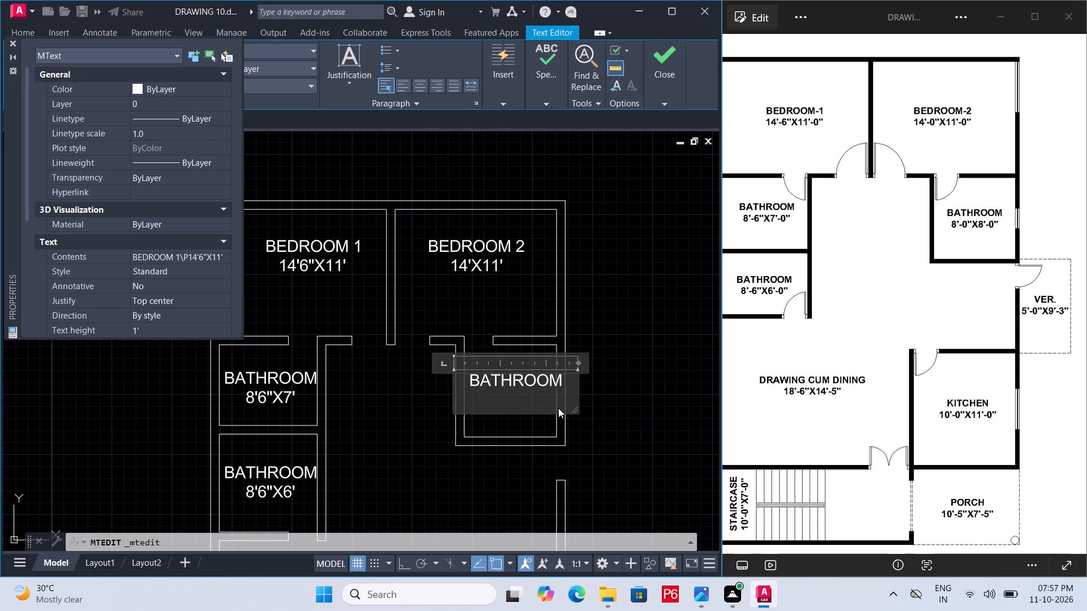
{"action": "type", "text": "8'C"}
{"action": "key", "text": "BackSpace"}
{"action": "type", "text": "X8'"}
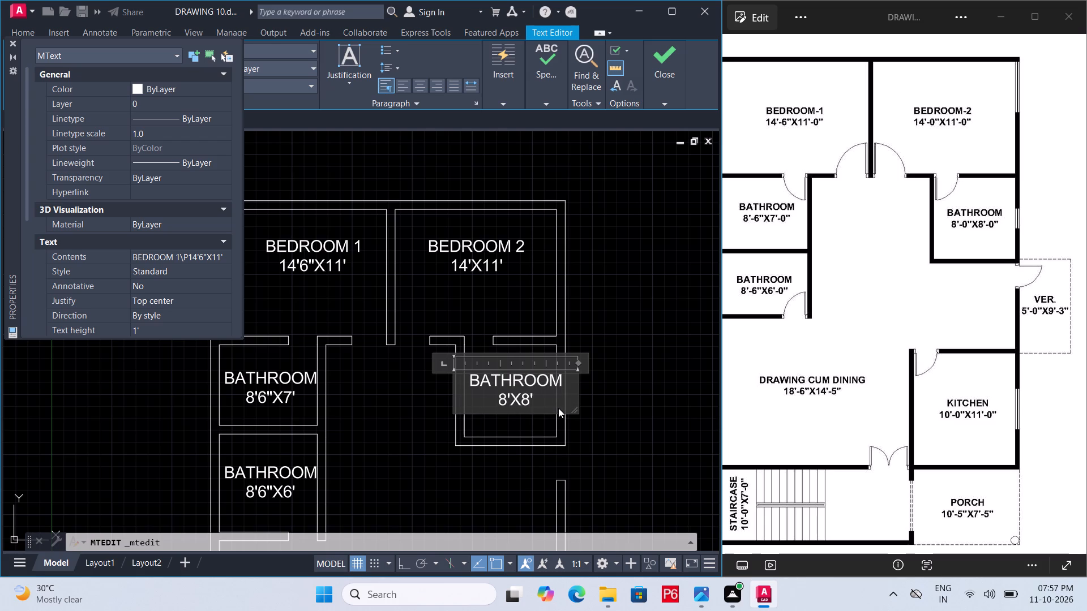
{"action": "left_click", "coordinate": [499, 477]}
Replace the label in the large living area below the stacked bathrooms with DRAWING CUM DINING and 18'6"X14'5" on a new line.
{"action": "middle_click_drag", "start_coordinate": [494, 463], "coordinate": [506, 367]}
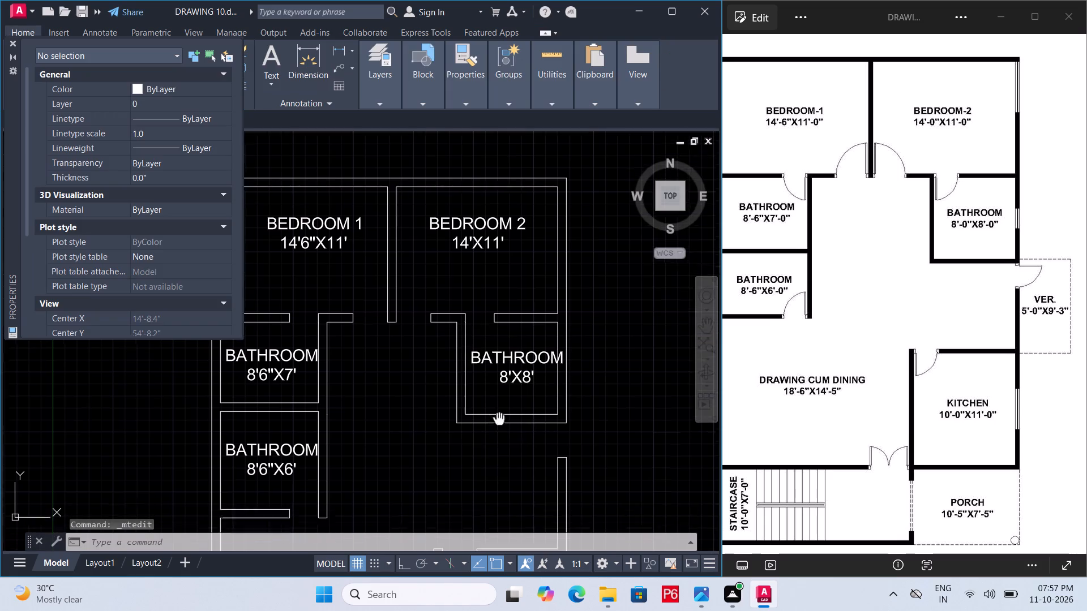
{"action": "middle_click_drag", "start_coordinate": [506, 367], "coordinate": [519, 285]}
{"action": "scroll", "coordinate": [519, 285], "scroll_direction": "down", "scroll_amount": 1}
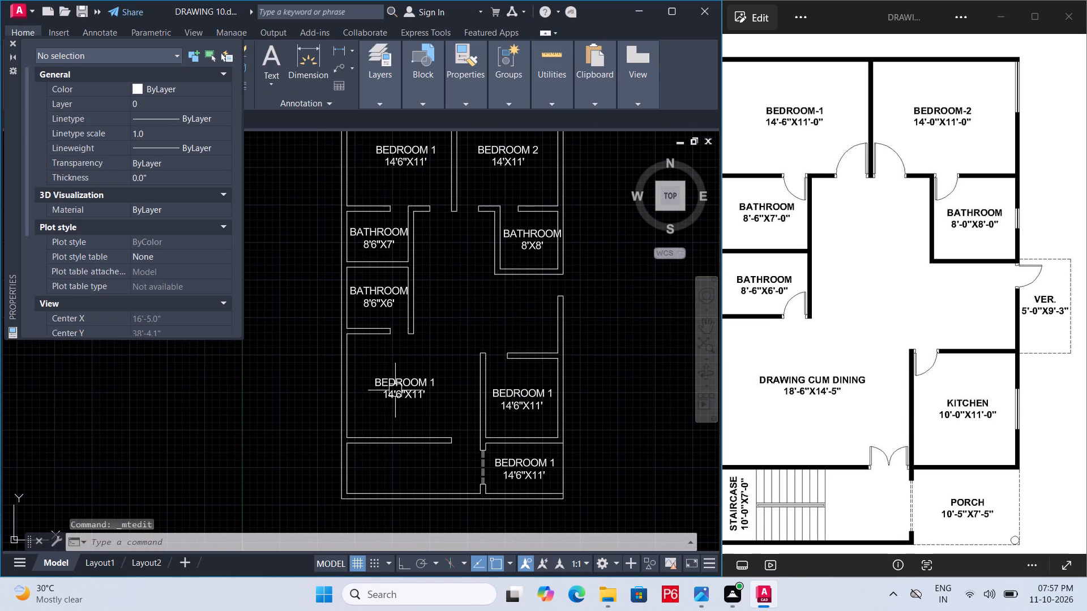
{"action": "double_click", "coordinate": [395, 390]}
{"action": "scroll", "coordinate": [397, 389], "scroll_direction": "up", "scroll_amount": 3}
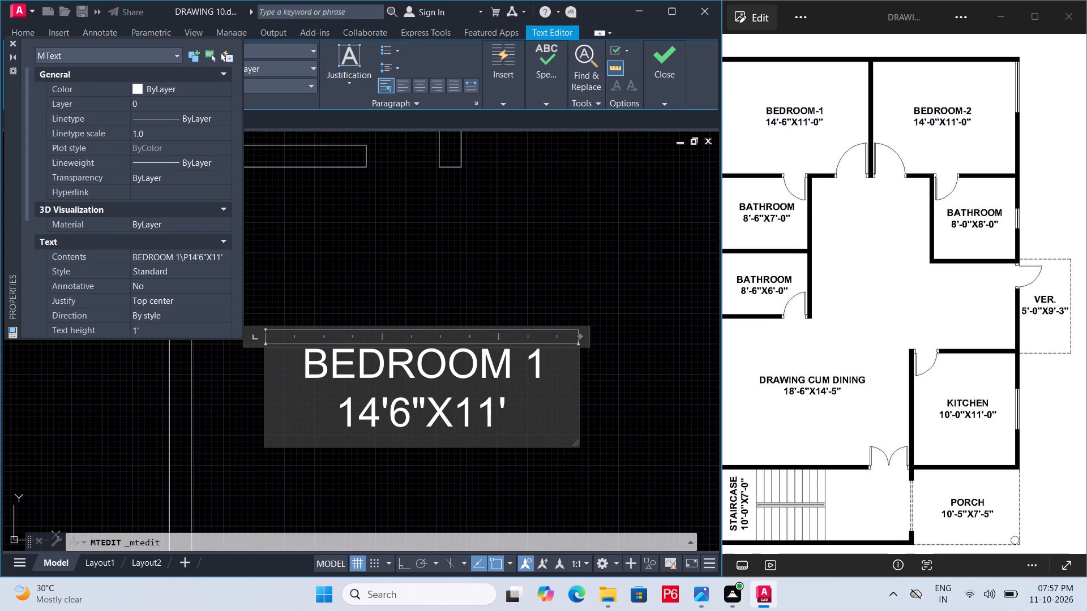
{"action": "left_click", "coordinate": [541, 406]}
{"action": "key", "text": "BackSpace"}
{"action": "key", "text": "BackSpace"}
{"action": "key", "text": "BackSpace"}
{"action": "key", "text": "BackSpace"}
{"action": "key", "text": "BackSpace"}
{"action": "key", "text": "BackSpace"}
{"action": "key", "text": "BackSpace"}
{"action": "key", "text": "BackSpace"}
{"action": "key", "text": "BackSpace"}
{"action": "key", "text": "BackSpace"}
{"action": "key", "text": "BackSpace"}
{"action": "key", "text": "BackSpace"}
{"action": "key", "text": "BackSpace"}
{"action": "key", "text": "BackSpace"}
{"action": "key", "text": "BackSpace"}
{"action": "key", "text": "BackSpace"}
{"action": "key", "text": "BackSpace"}
{"action": "key", "text": "BackSpace"}
{"action": "key", "text": "BackSpace"}
{"action": "key", "text": "BackSpace"}
{"action": "type", "text": "DA"}
{"action": "key", "text": "BackSpace"}
{"action": "type", "text": "RAWING"}
{"action": "key", "text": "space"}
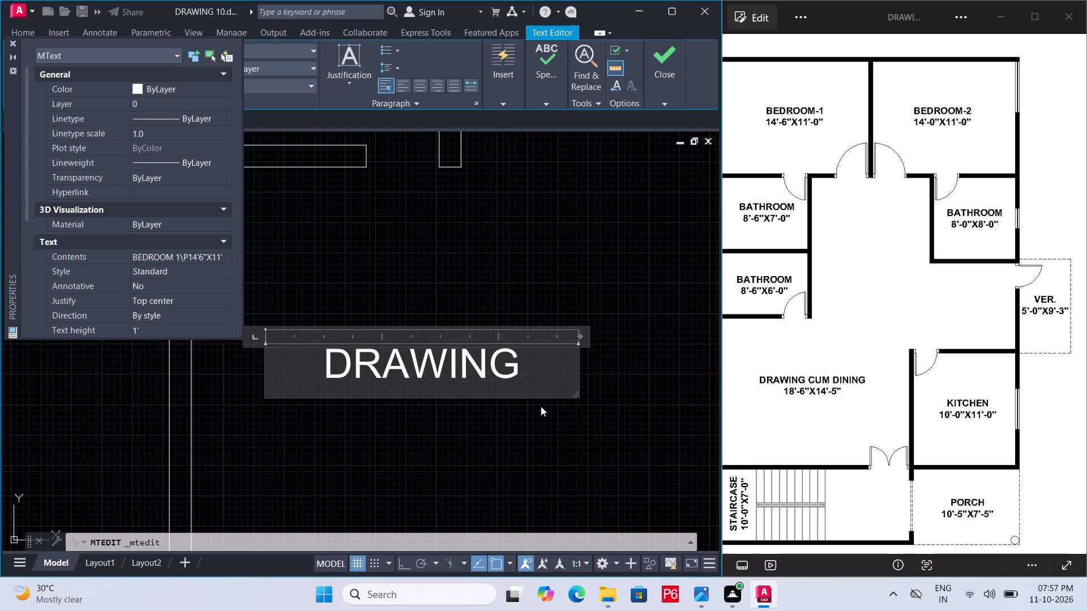
{"action": "type", "text": "CUM"}
{"action": "key", "text": "space"}
{"action": "type", "text": "DINI"}
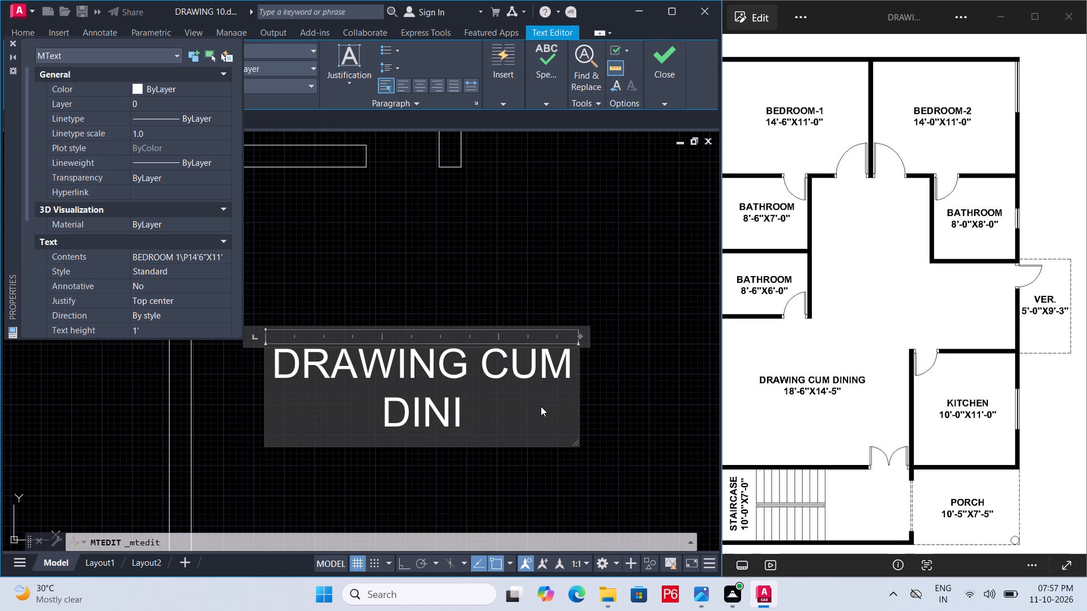
{"action": "type", "text": "NG"}
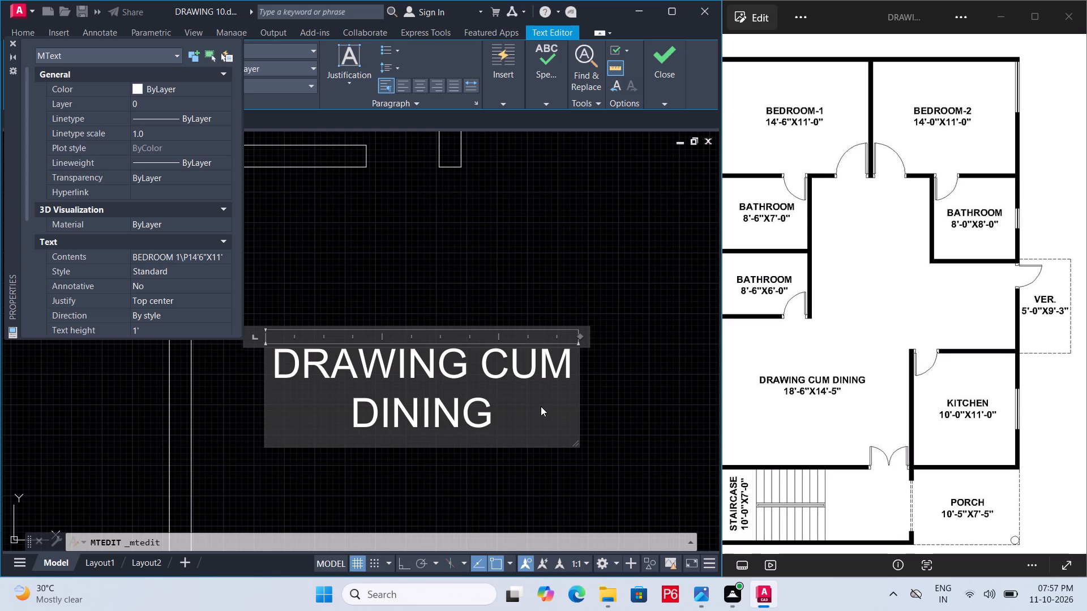
{"action": "key", "text": "Return"}
{"action": "type", "text": "18'"}
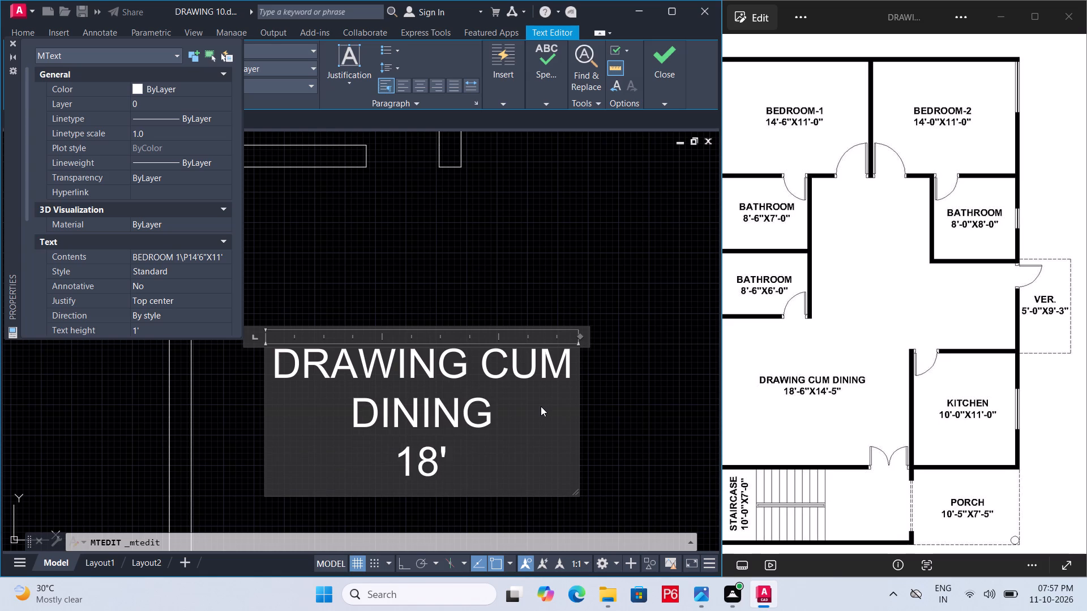
{"action": "type", "text": "6\"X"}
{"action": "type", "text": "14'"}
{"action": "type", "text": "5\""}
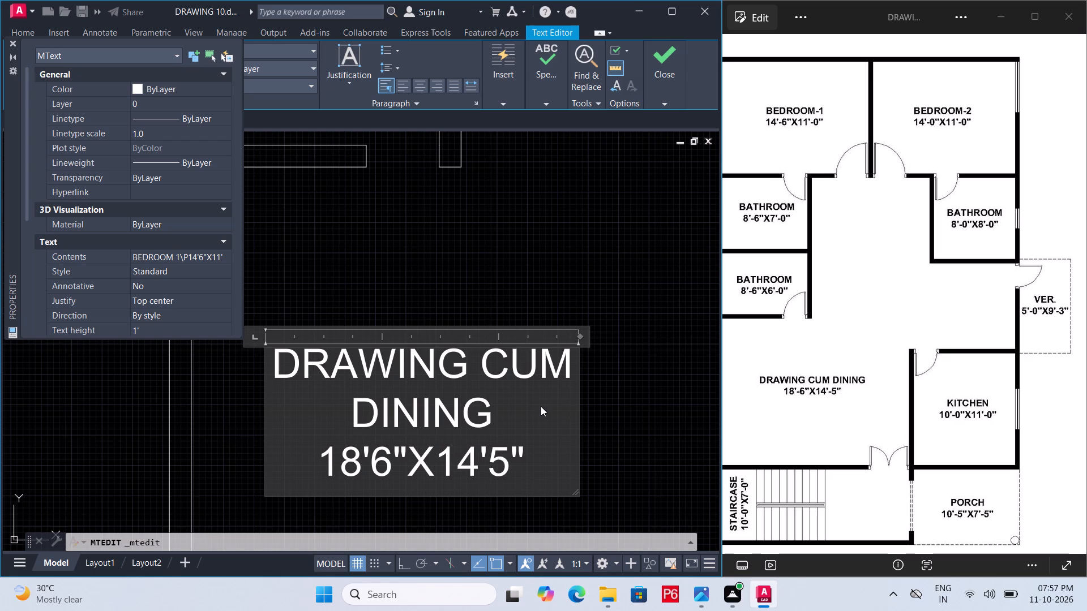
{"action": "left_click", "coordinate": [598, 403]}
Set the text height of all eight room labels to 8".
{"action": "scroll", "coordinate": [571, 355], "scroll_direction": "down", "scroll_amount": 3}
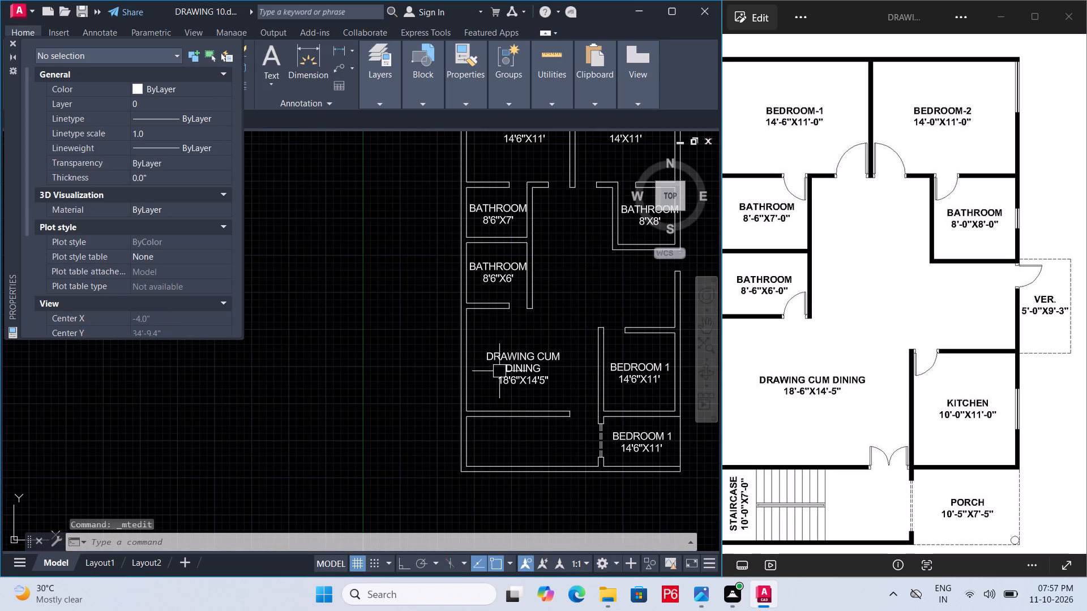
{"action": "left_click", "coordinate": [521, 364]}
{"action": "middle_click_drag", "start_coordinate": [580, 367], "coordinate": [522, 390]}
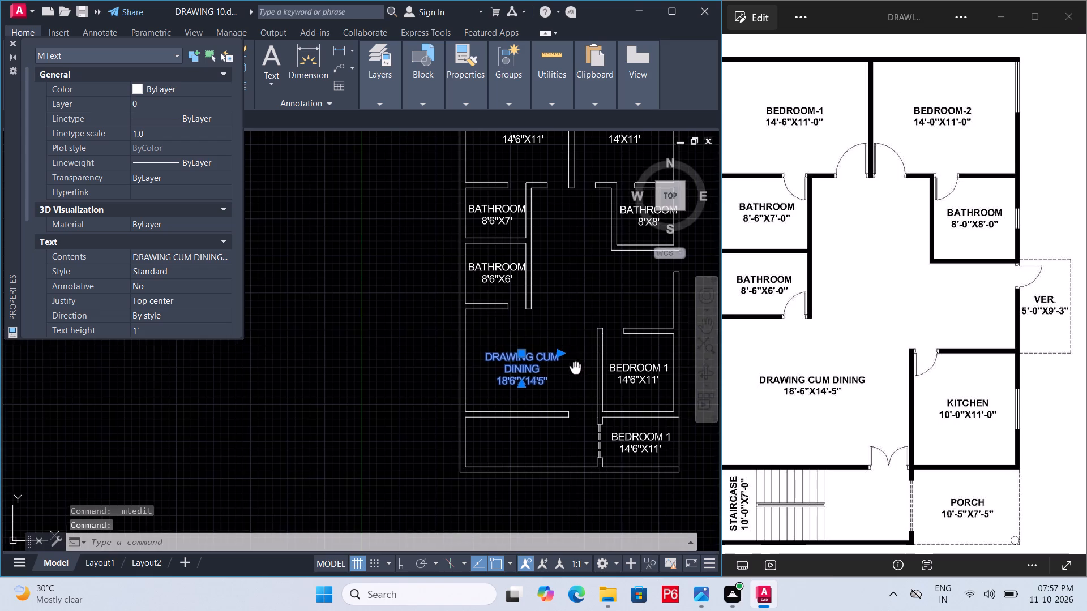
{"action": "middle_click_drag", "start_coordinate": [522, 390], "coordinate": [512, 395]}
{"action": "left_click", "coordinate": [443, 298]}
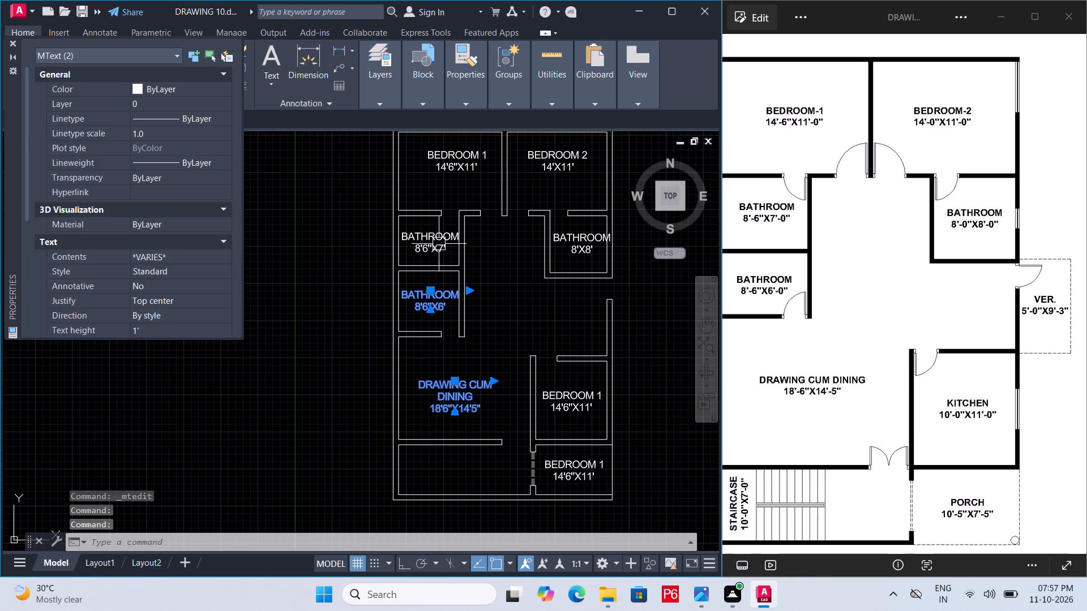
{"action": "left_click", "coordinate": [436, 230]}
{"action": "left_click", "coordinate": [466, 162]}
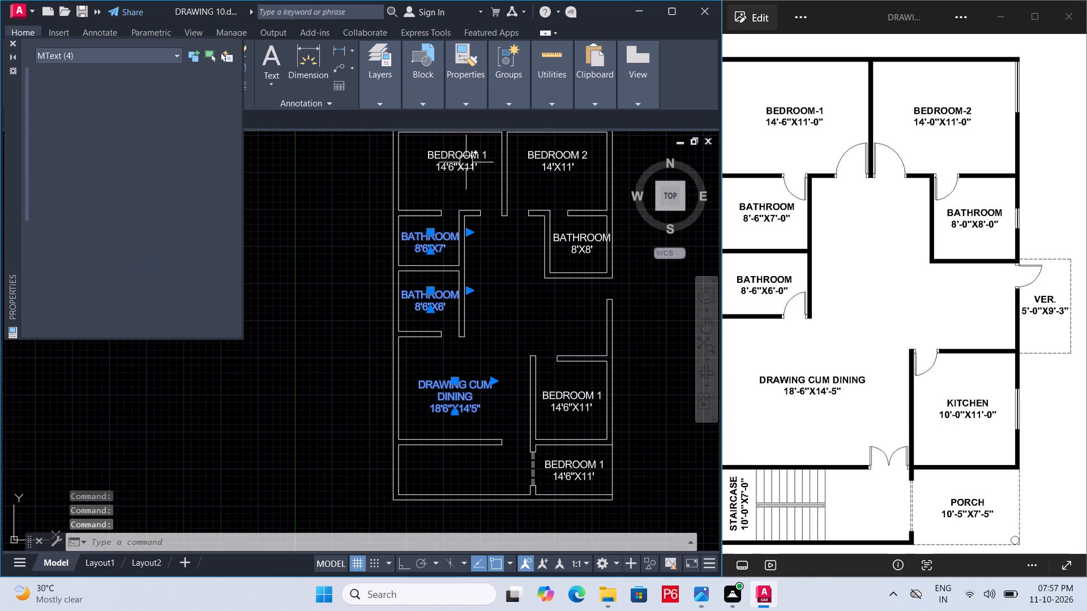
{"action": "left_click", "coordinate": [567, 166]}
{"action": "left_click", "coordinate": [584, 257]}
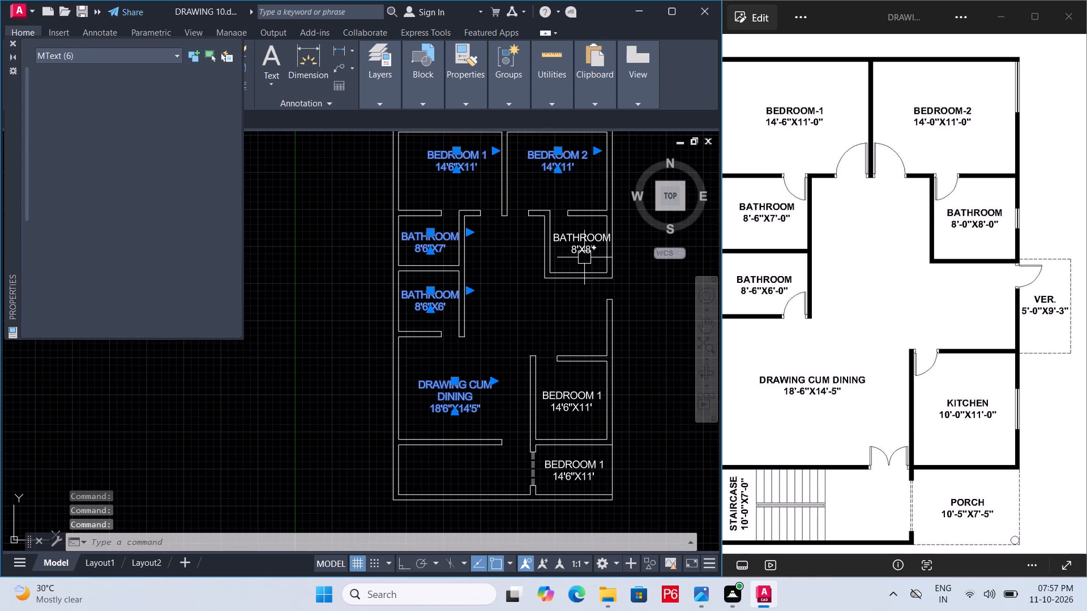
{"action": "left_click", "coordinate": [587, 405]}
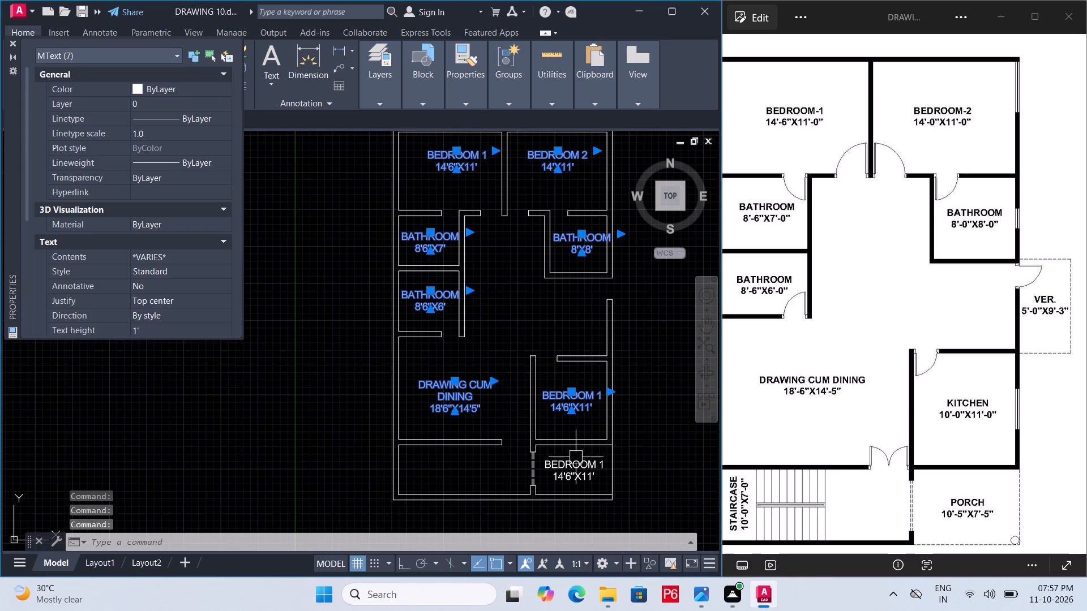
{"action": "left_click", "coordinate": [575, 463]}
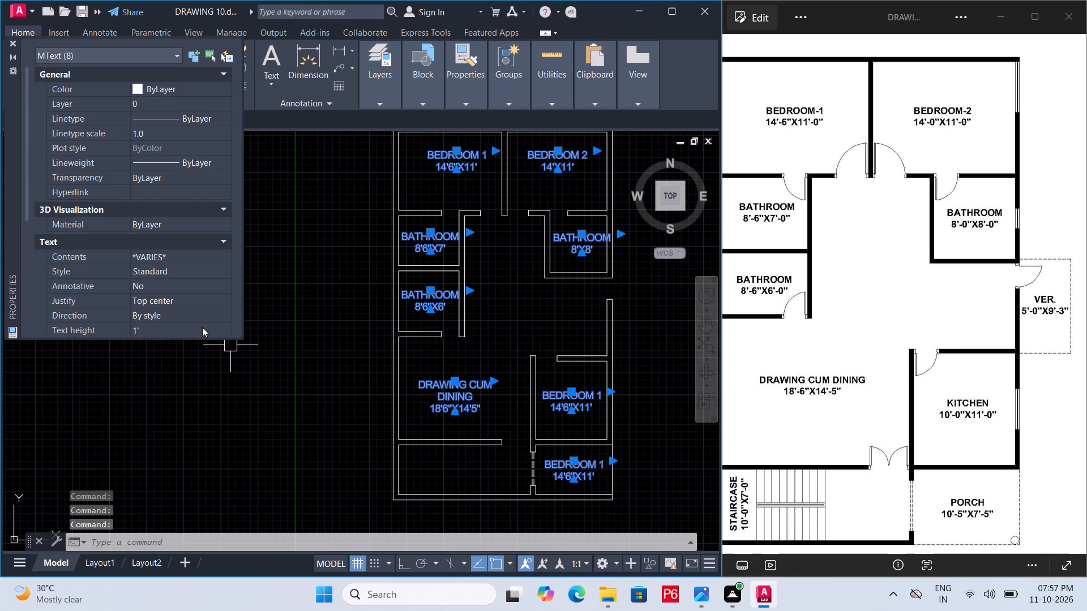
{"action": "left_click", "coordinate": [202, 327]}
{"action": "key", "text": "8"}
{"action": "key", "text": "Up"}
{"action": "key", "text": "apostrophe"}
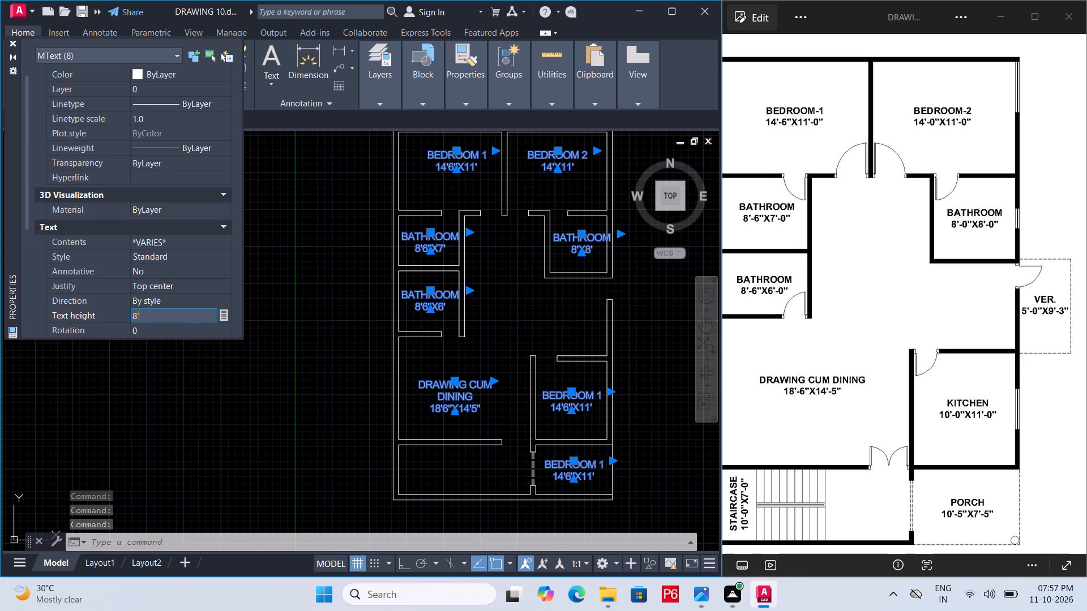
{"action": "key", "text": "BackSpace"}
{"action": "key", "text": "shift+quotedbl"}
{"action": "key", "text": "Return"}
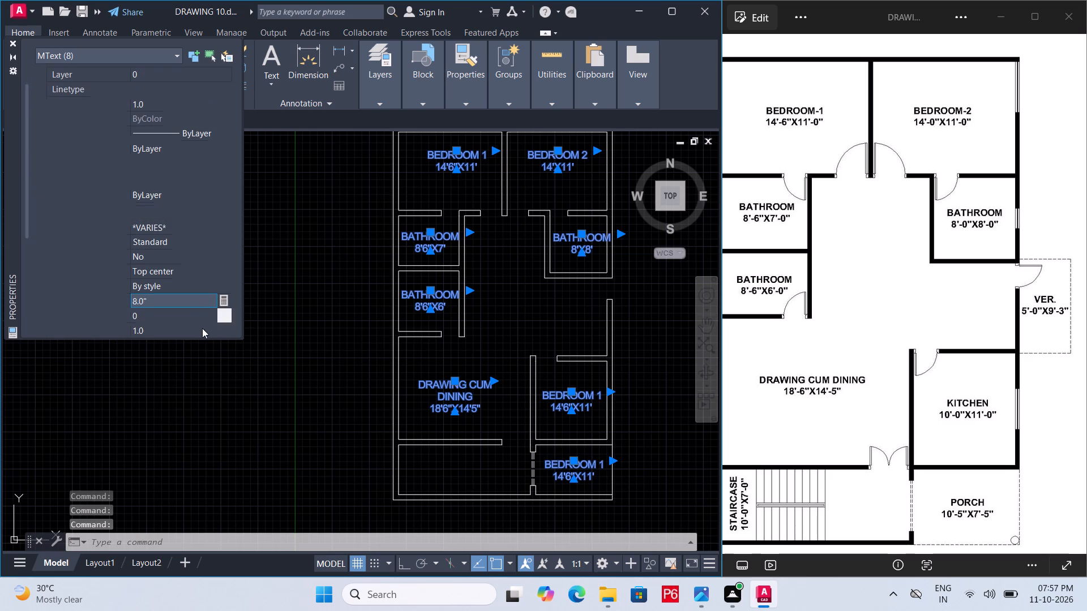
{"action": "key", "text": "Escape"}
{"action": "left_click", "coordinate": [341, 369]}
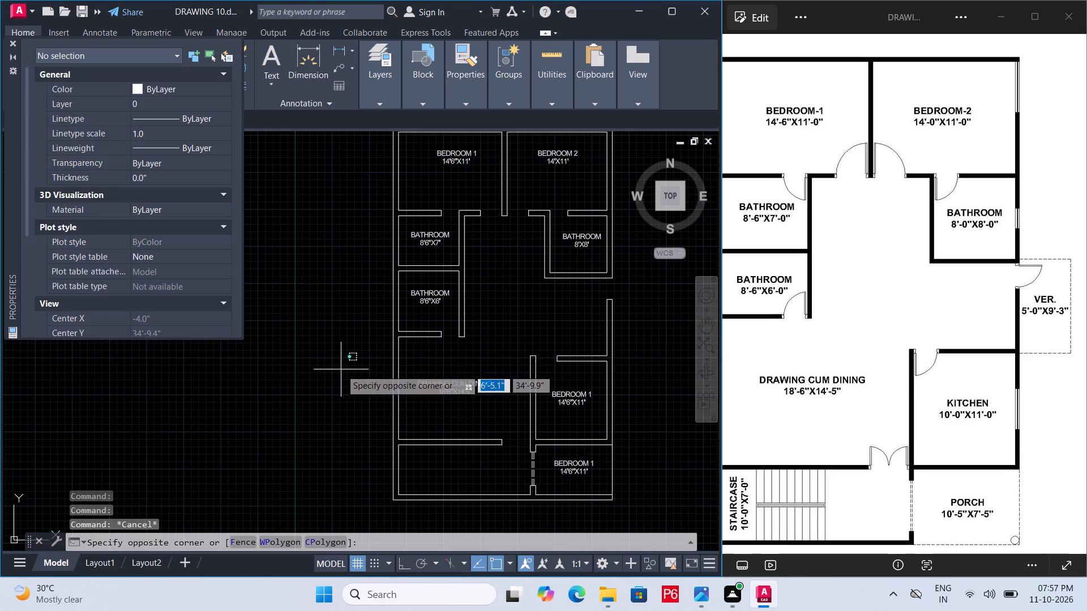
{"action": "key", "text": "Escape"}
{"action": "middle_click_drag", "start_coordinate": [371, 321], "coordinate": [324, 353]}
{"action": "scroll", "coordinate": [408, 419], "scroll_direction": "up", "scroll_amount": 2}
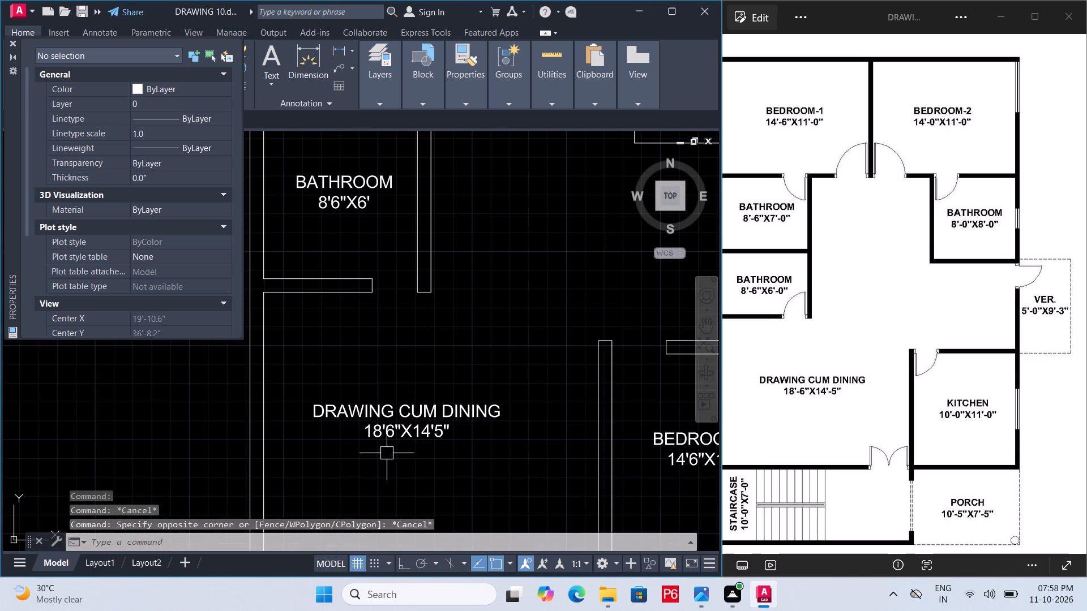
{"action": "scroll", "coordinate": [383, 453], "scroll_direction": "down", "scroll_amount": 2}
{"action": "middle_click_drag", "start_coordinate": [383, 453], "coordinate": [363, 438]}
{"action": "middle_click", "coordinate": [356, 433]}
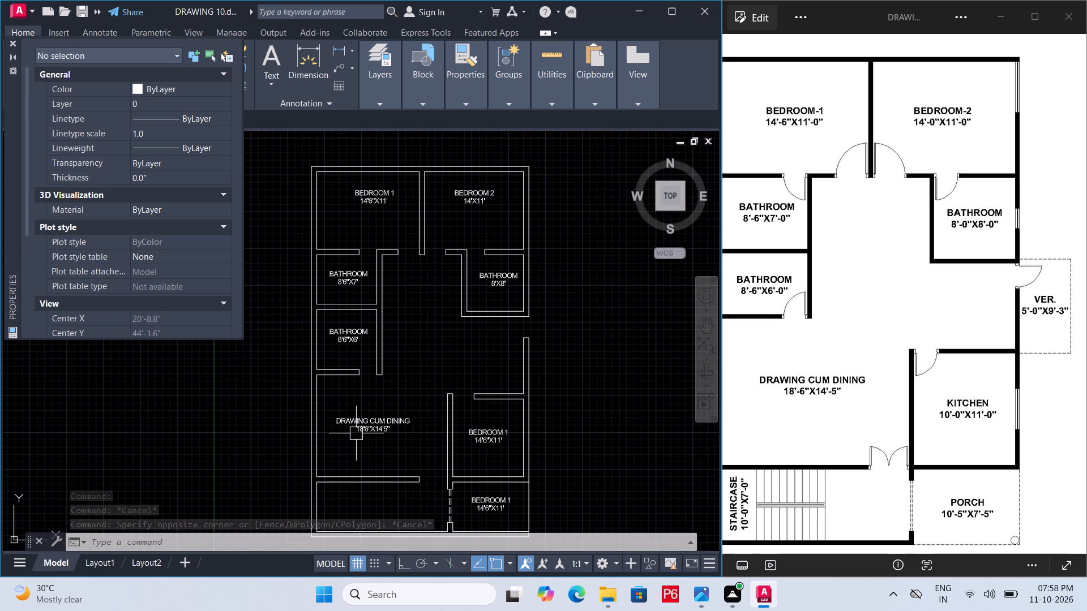
Save the drawing.
{"action": "key", "text": "ctrl+s"}
{"action": "key", "text": "ctrl+s"}
{"action": "key", "text": "ctrl+s"}
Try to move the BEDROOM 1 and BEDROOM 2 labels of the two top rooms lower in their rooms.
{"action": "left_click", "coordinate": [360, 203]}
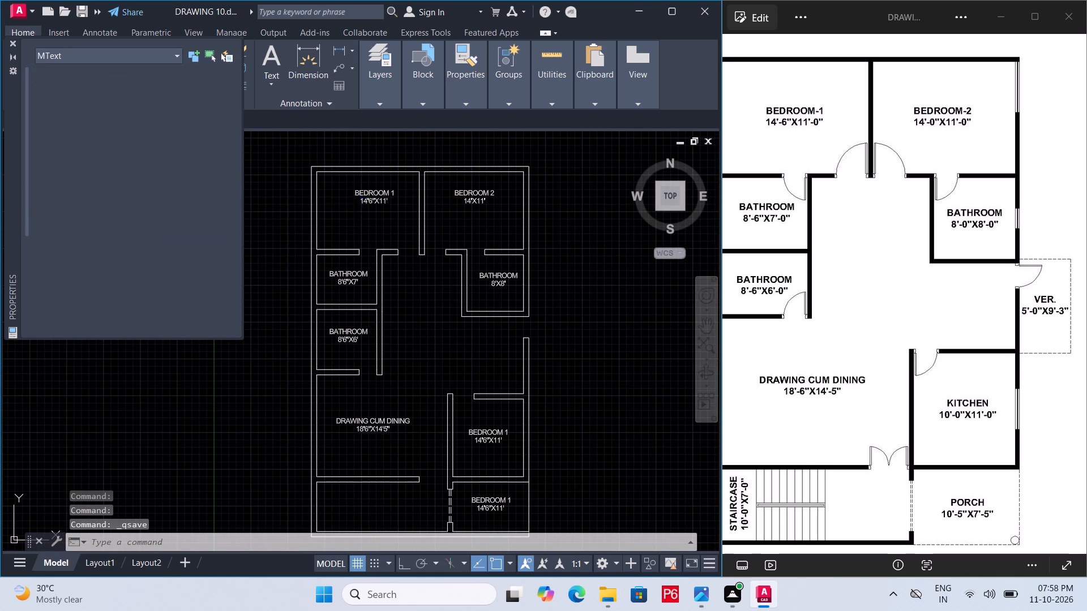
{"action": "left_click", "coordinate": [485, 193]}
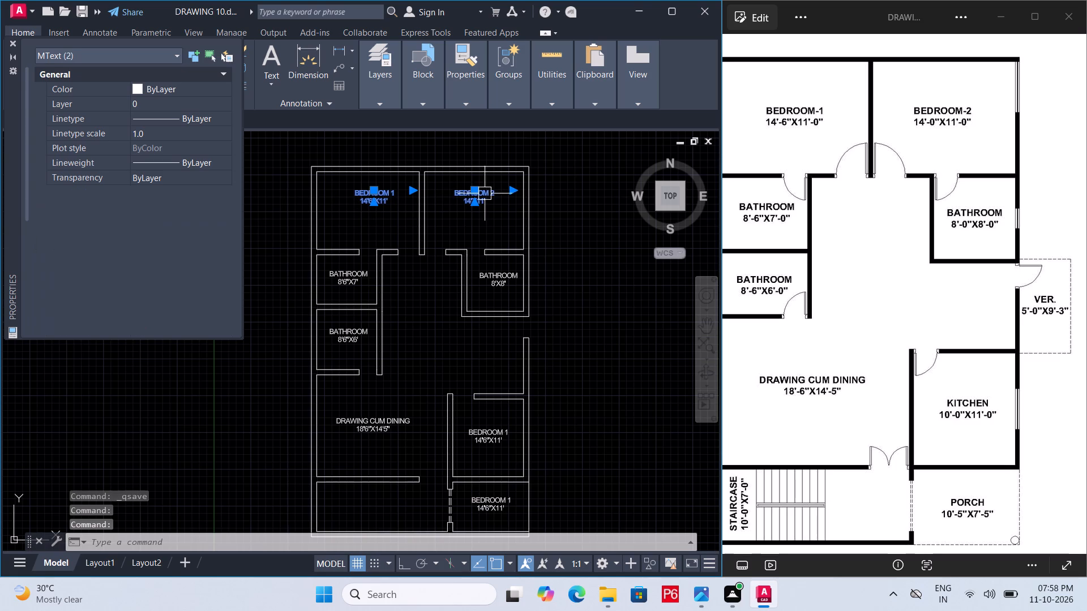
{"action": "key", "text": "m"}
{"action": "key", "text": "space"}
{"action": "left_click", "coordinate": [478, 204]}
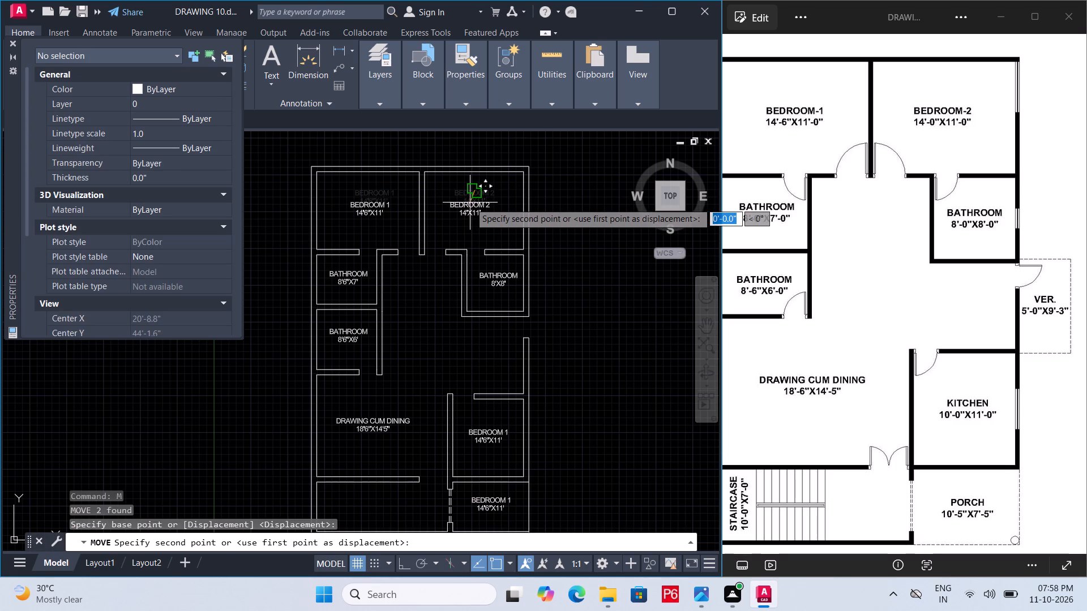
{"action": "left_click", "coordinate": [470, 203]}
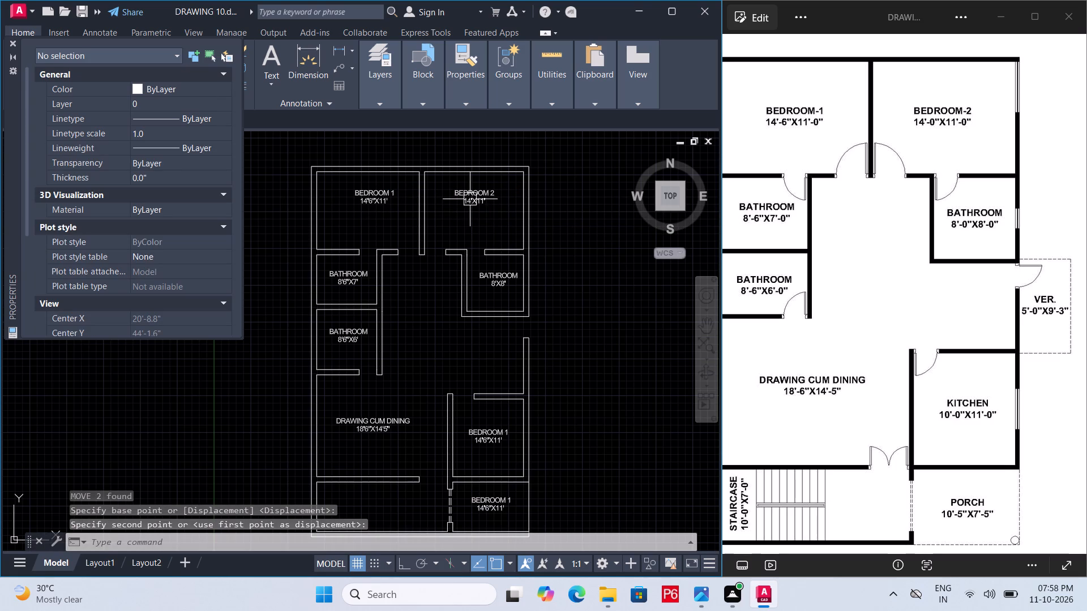
Move the labels of the two top bedrooms straight down together by about 1'-3", with Ortho on.
{"action": "left_click", "coordinate": [470, 199]}
{"action": "left_click", "coordinate": [362, 187]}
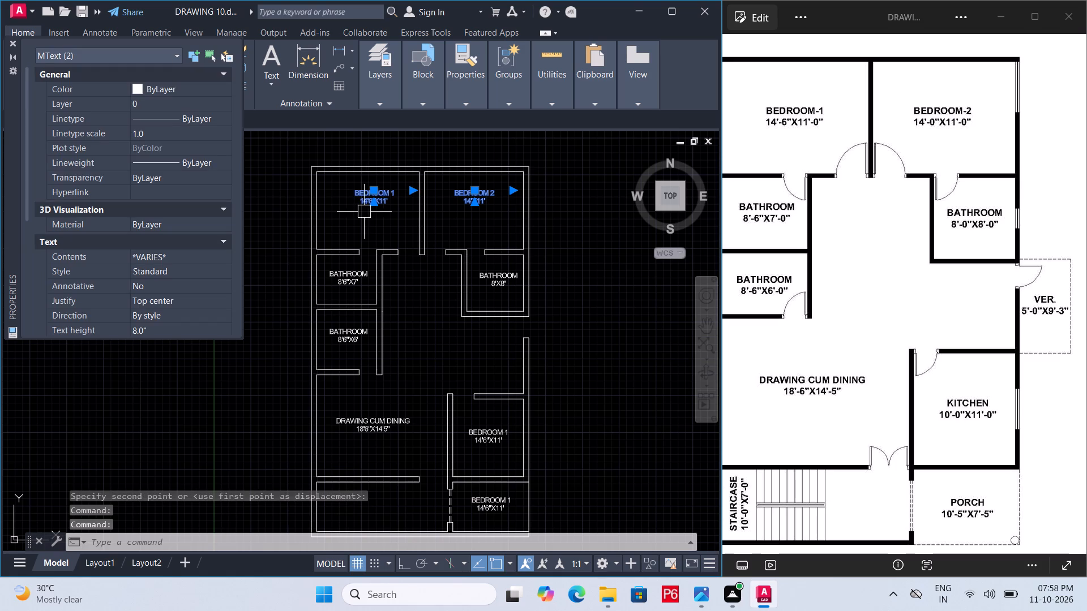
{"action": "key", "text": "m"}
{"action": "key", "text": "space"}
{"action": "left_click", "coordinate": [379, 204]}
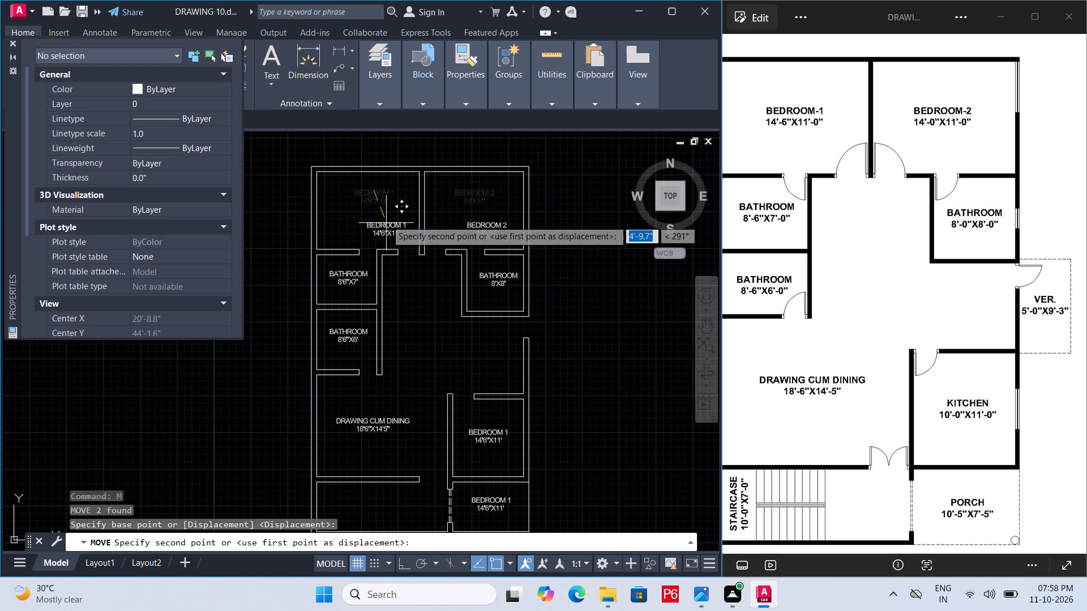
{"action": "scroll", "coordinate": [386, 212], "scroll_direction": "up", "scroll_amount": 3}
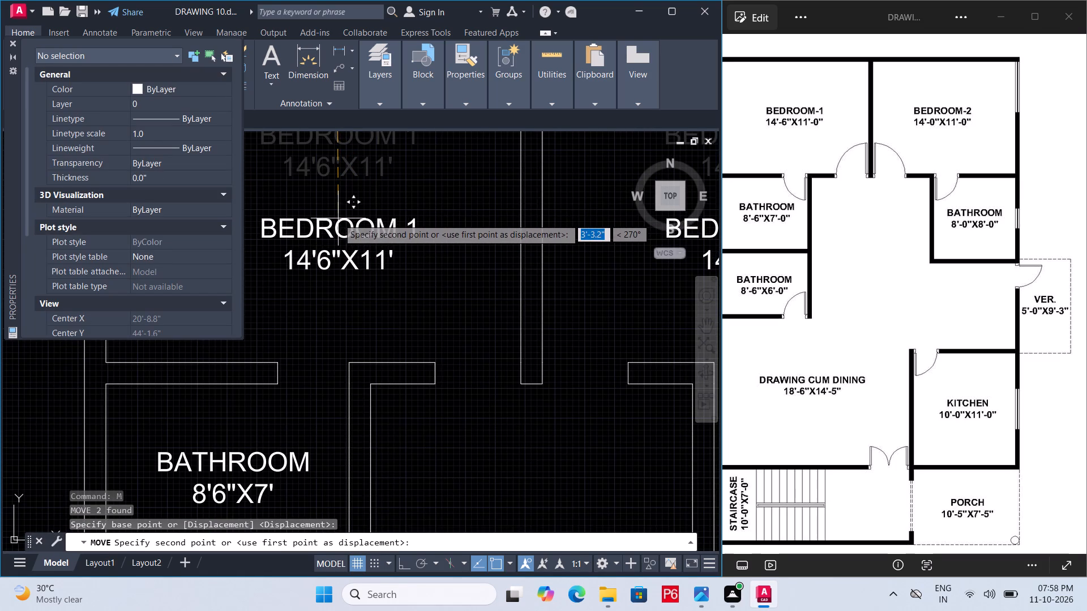
{"action": "key", "text": "F8"}
{"action": "scroll", "coordinate": [345, 220], "scroll_direction": "down", "scroll_amount": 3}
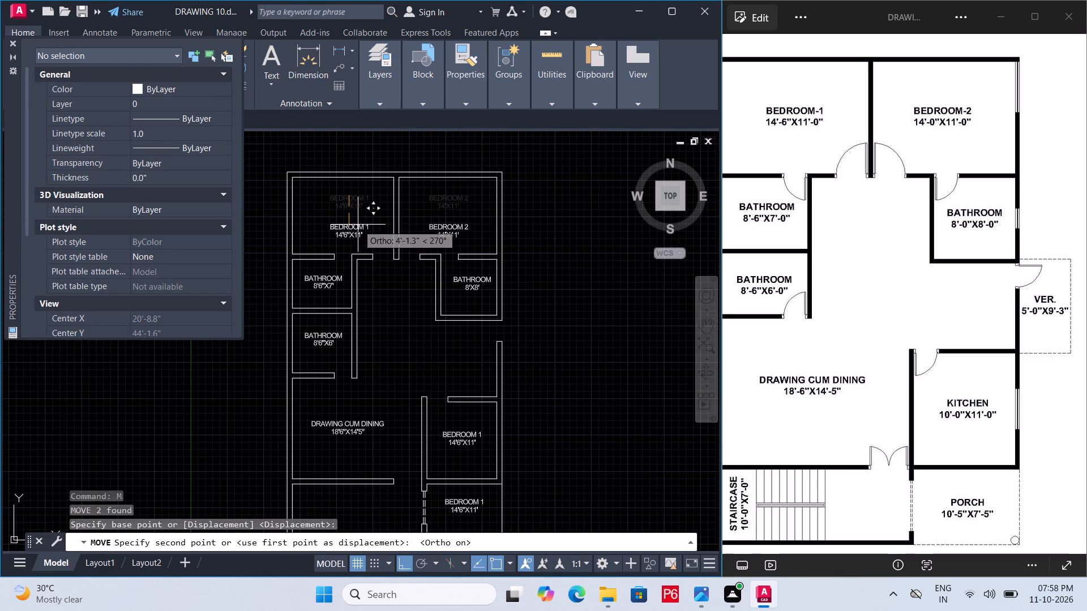
{"action": "scroll", "coordinate": [356, 215], "scroll_direction": "up", "scroll_amount": 2}
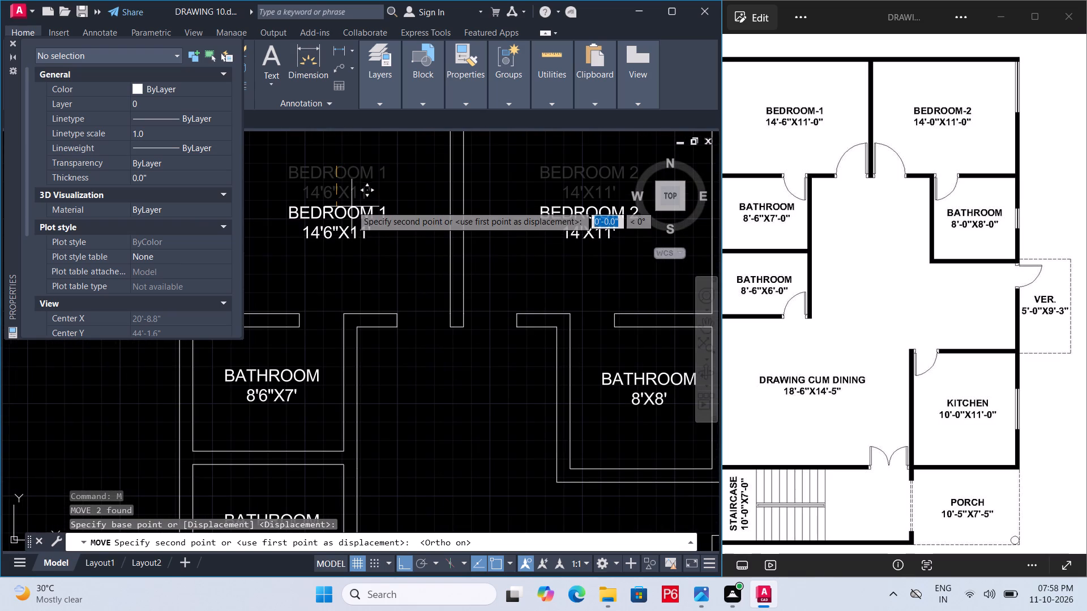
{"action": "scroll", "coordinate": [354, 201], "scroll_direction": "up", "scroll_amount": 2}
{"action": "middle_click_drag", "start_coordinate": [358, 201], "coordinate": [519, 359]}
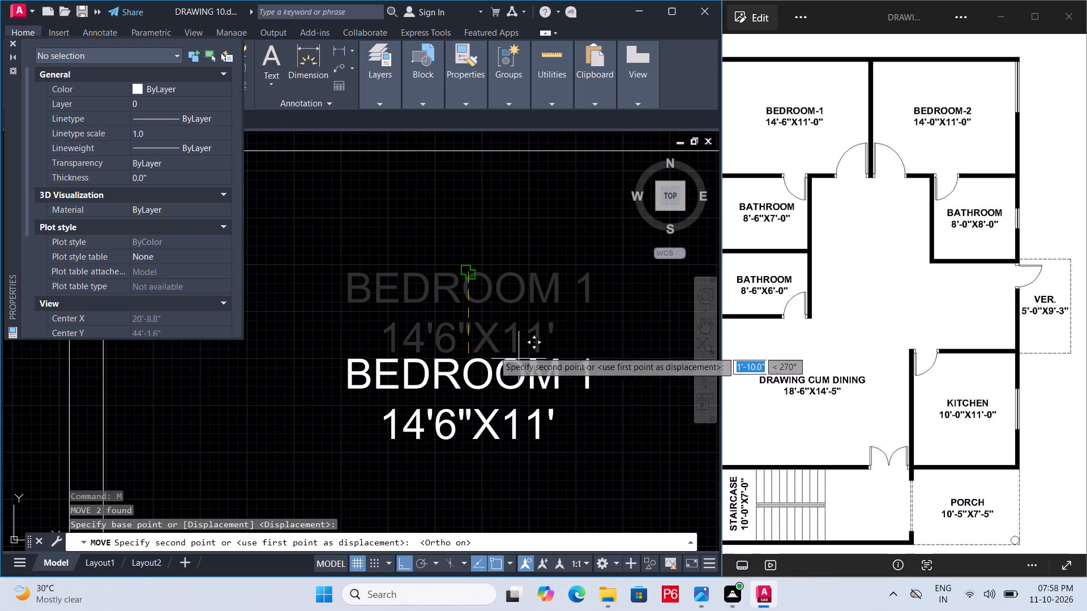
{"action": "left_click", "coordinate": [445, 333]}
Save the drawing with the repositioned bedroom labels.
{"action": "scroll", "coordinate": [438, 311], "scroll_direction": "down", "scroll_amount": 4}
{"action": "key", "text": "ctrl+s"}
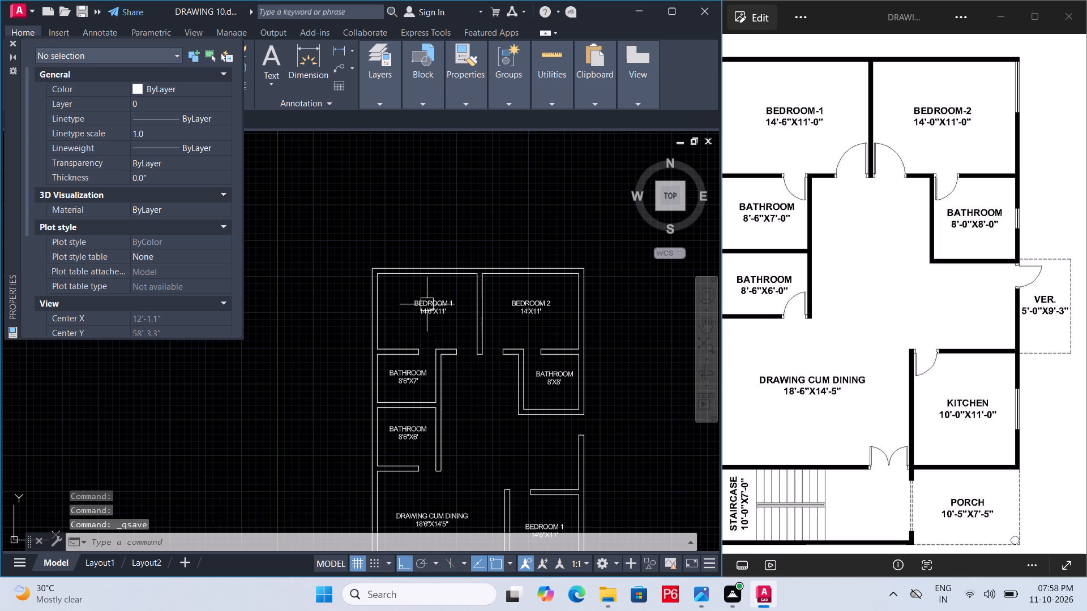
{"action": "key", "text": "ctrl+s"}
{"action": "key", "text": "ctrl+s"}
{"action": "key", "text": "ctrl+s"}
Close the Properties palette.
{"action": "left_click", "coordinate": [13, 41]}
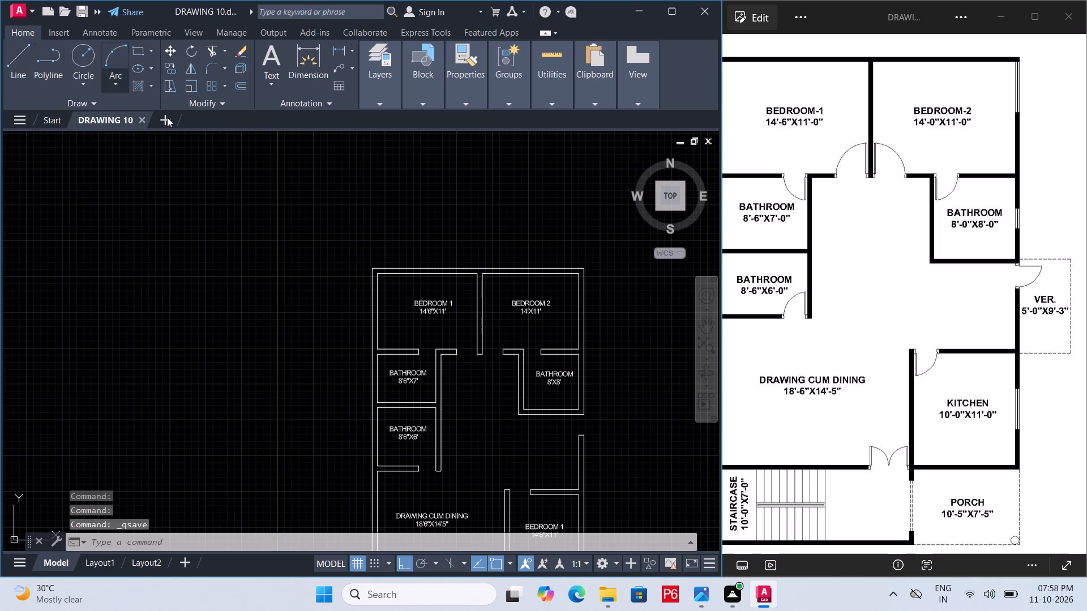
{"action": "scroll", "coordinate": [382, 299], "scroll_direction": "down", "scroll_amount": 2}
{"action": "middle_click_drag", "start_coordinate": [425, 312], "coordinate": [427, 255]}
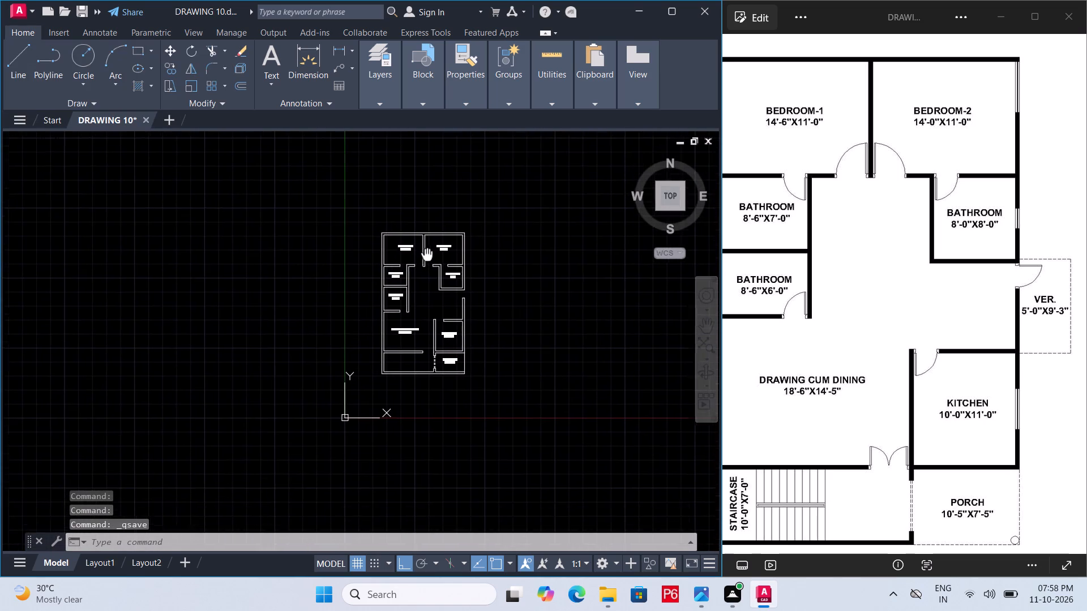
{"action": "scroll", "coordinate": [426, 255], "scroll_direction": "up", "scroll_amount": 3}
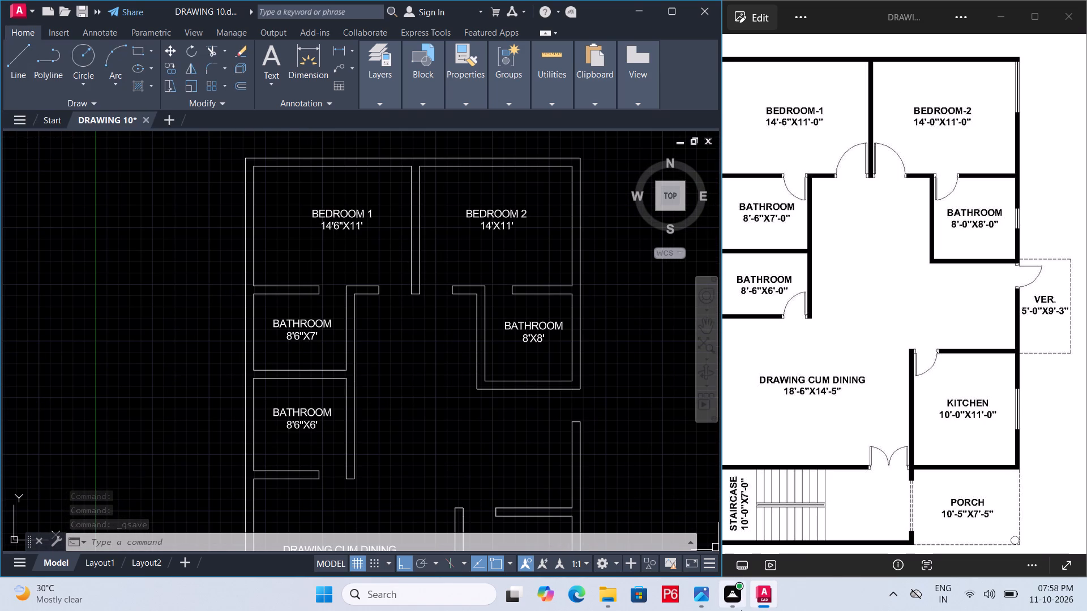
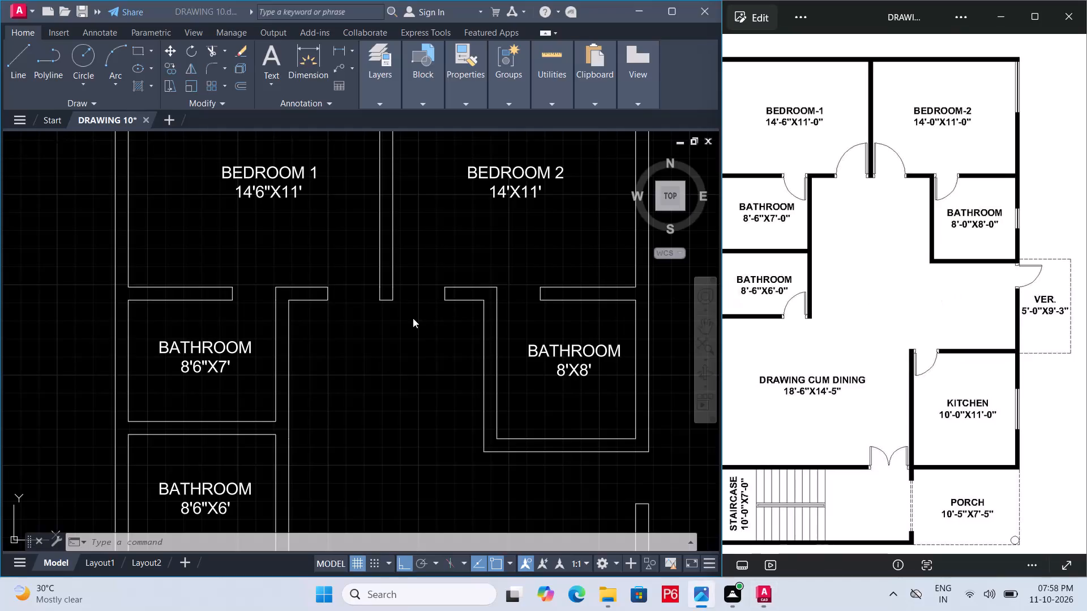
Save the drawing.
{"action": "left_click_drag", "start_coordinate": [413, 318], "coordinate": [406, 318]}
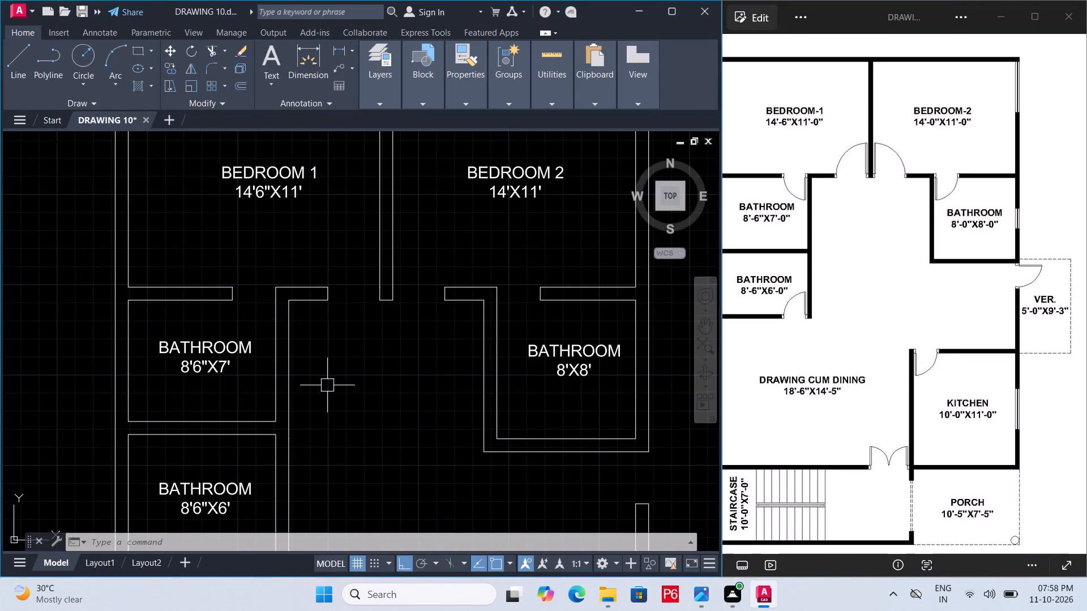
{"action": "key", "text": "ctrl+s"}
{"action": "key", "text": "ctrl+s"}
{"action": "key", "text": "ctrl+s"}
{"action": "key", "text": "ctrl+s"}
Insert a Door - Imperial block from the architectural tool palette in the open hall between the bathrooms, then close the palette.
{"action": "scroll", "coordinate": [353, 227], "scroll_direction": "up", "scroll_amount": 1}
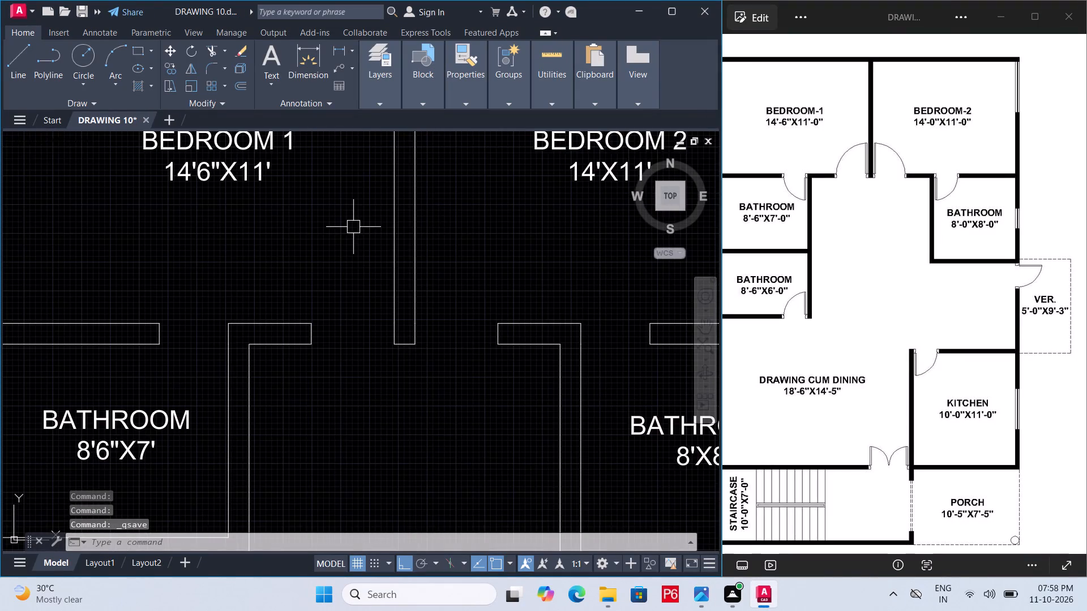
{"action": "middle_click_drag", "start_coordinate": [353, 227], "coordinate": [389, 276]}
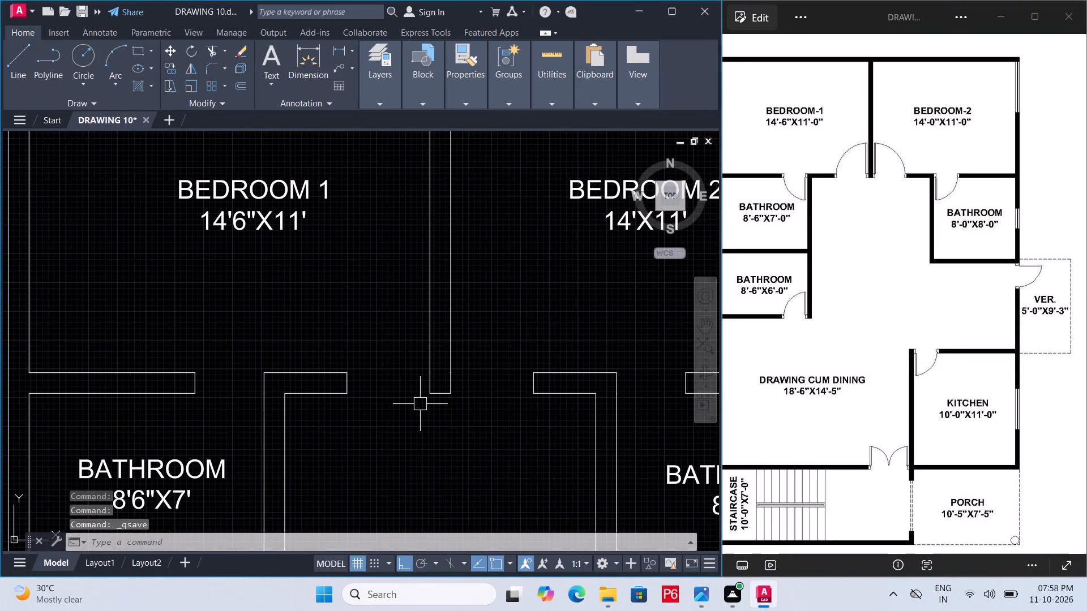
{"action": "scroll", "coordinate": [421, 402], "scroll_direction": "up", "scroll_amount": 1}
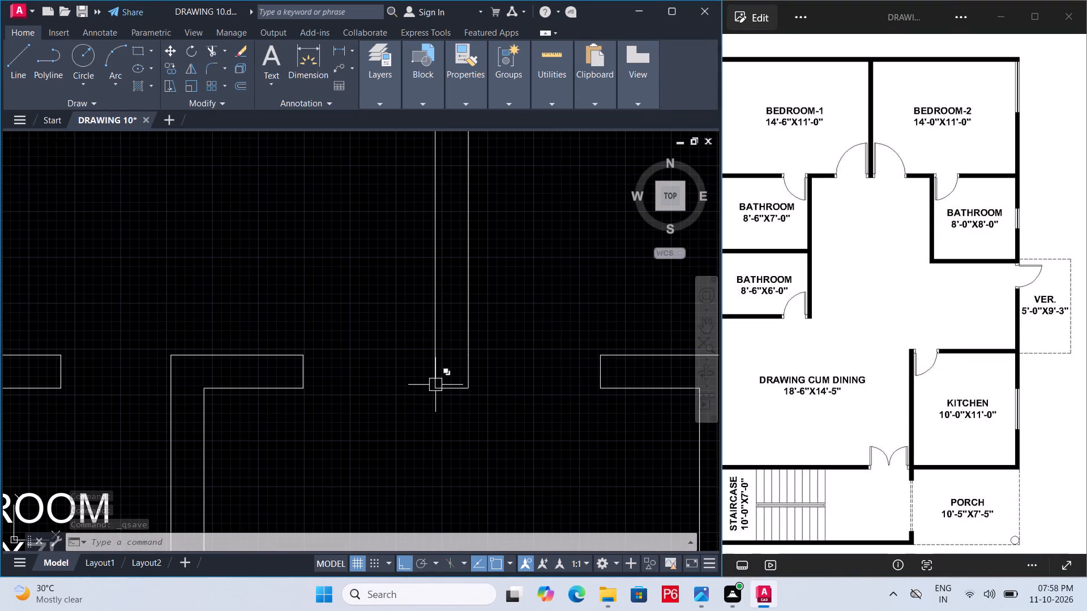
{"action": "scroll", "coordinate": [434, 381], "scroll_direction": "down", "scroll_amount": 2}
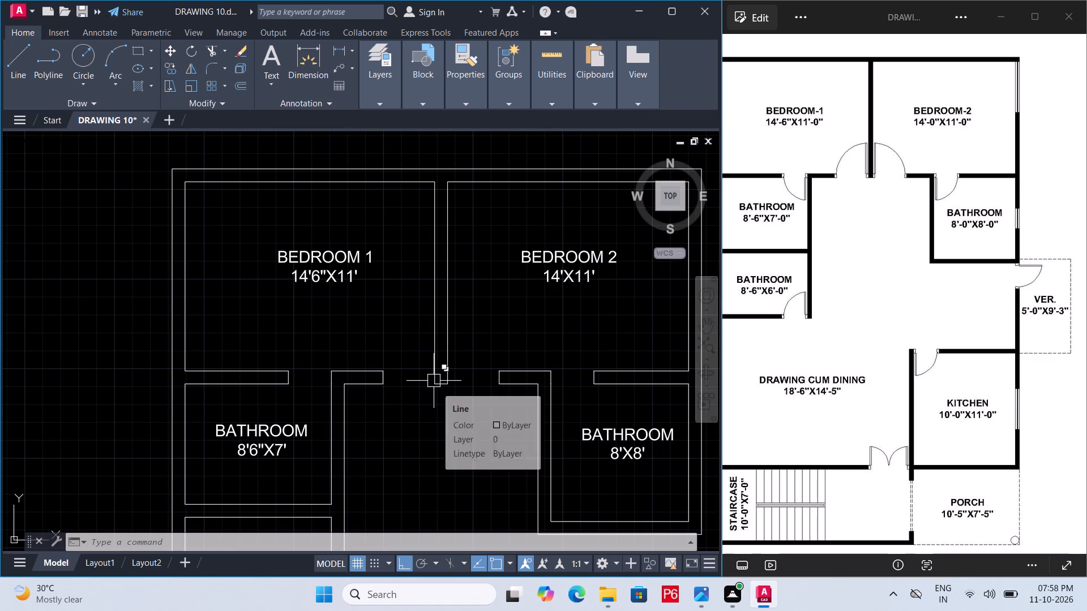
{"action": "middle_click_drag", "start_coordinate": [434, 381], "coordinate": [422, 284]}
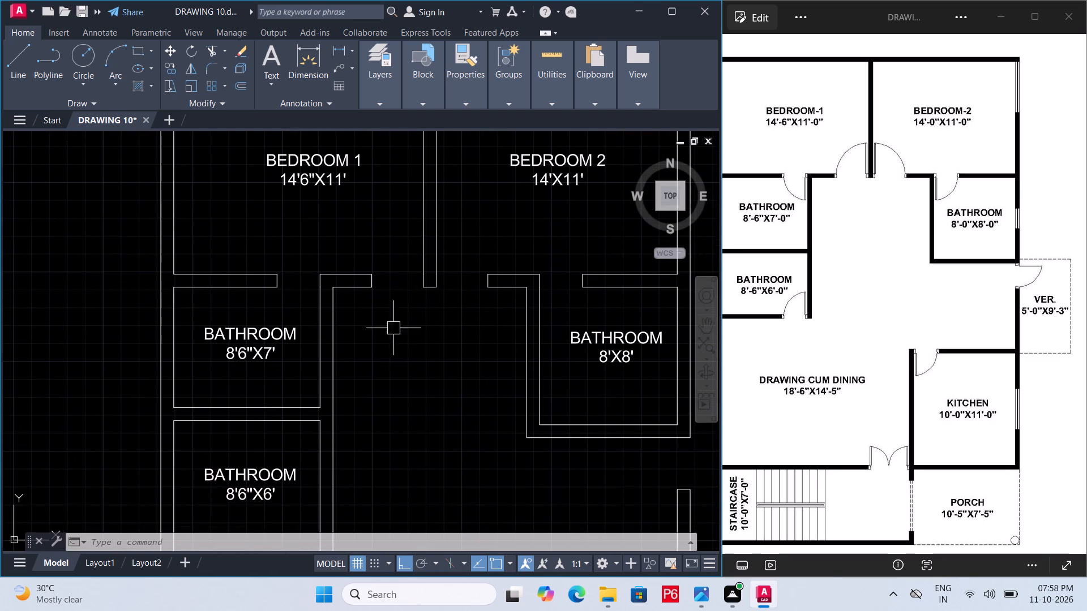
{"action": "scroll", "coordinate": [360, 411], "scroll_direction": "down", "scroll_amount": 1}
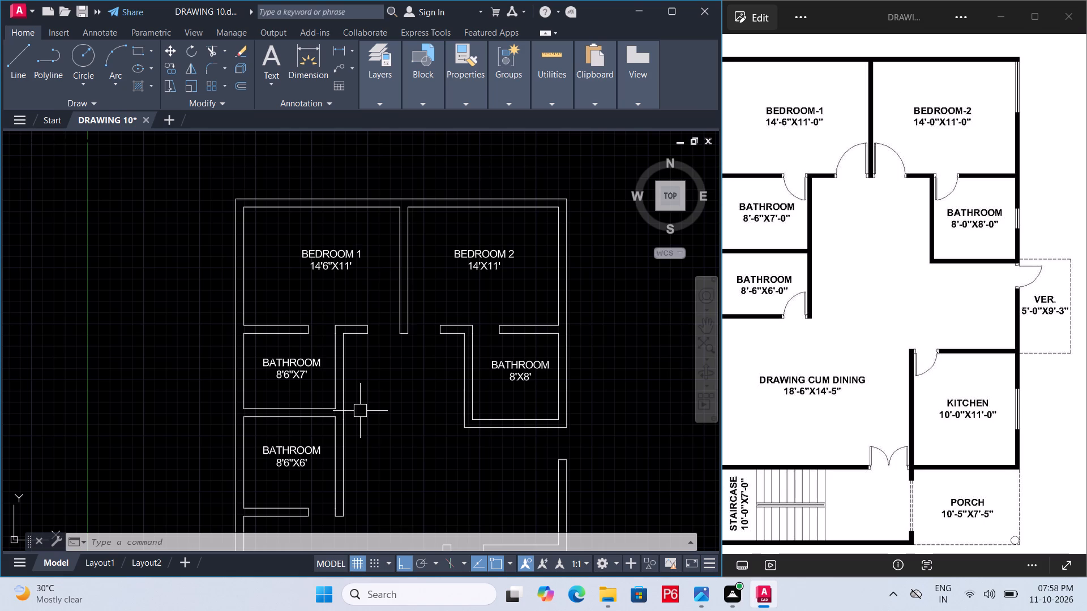
{"action": "key", "text": "d"}
{"action": "key", "text": "BackSpace"}
{"action": "type", "text": "TP"}
{"action": "key", "text": "space"}
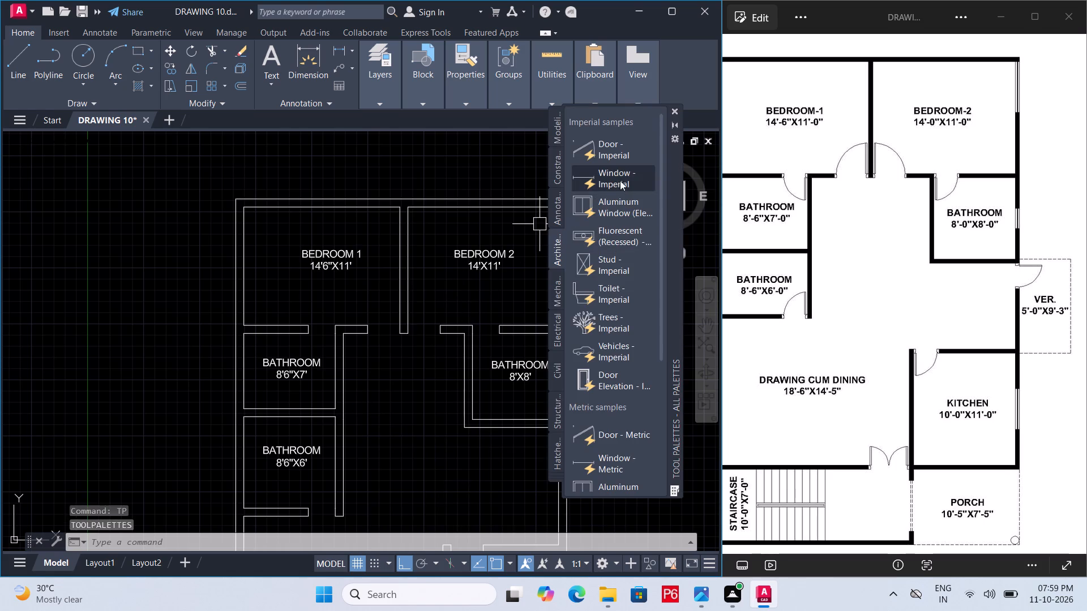
{"action": "left_click", "coordinate": [619, 152]}
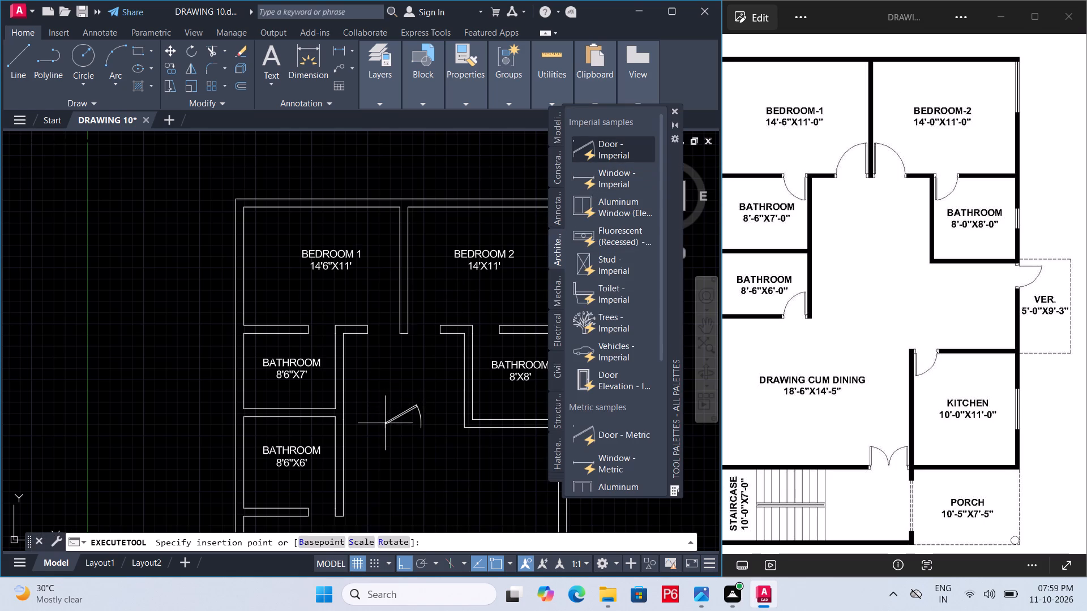
{"action": "left_click", "coordinate": [383, 421]}
{"action": "key", "text": "Escape"}
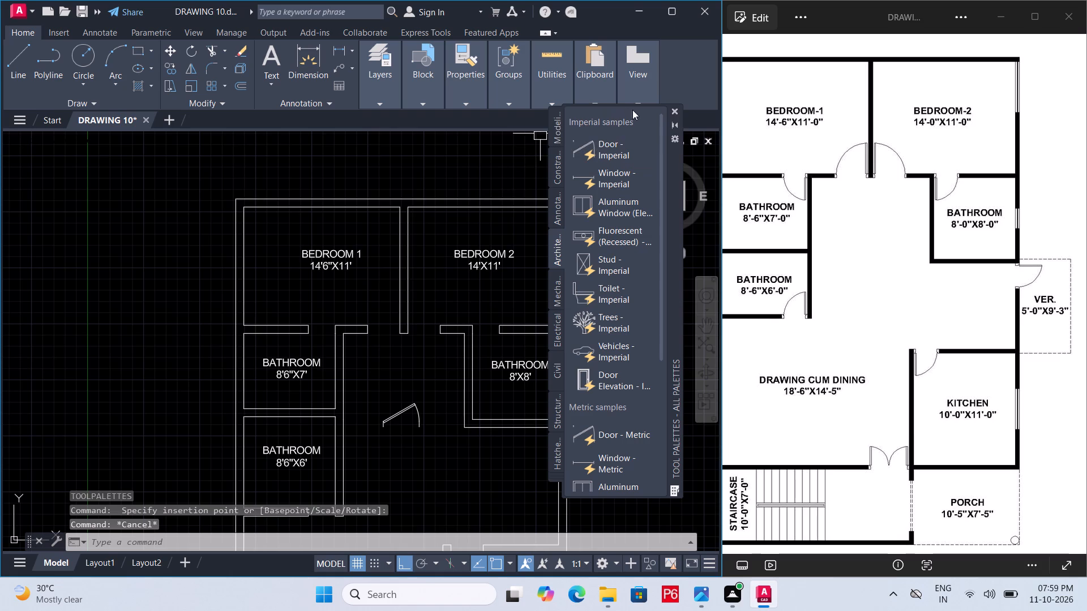
{"action": "left_click", "coordinate": [675, 111]}
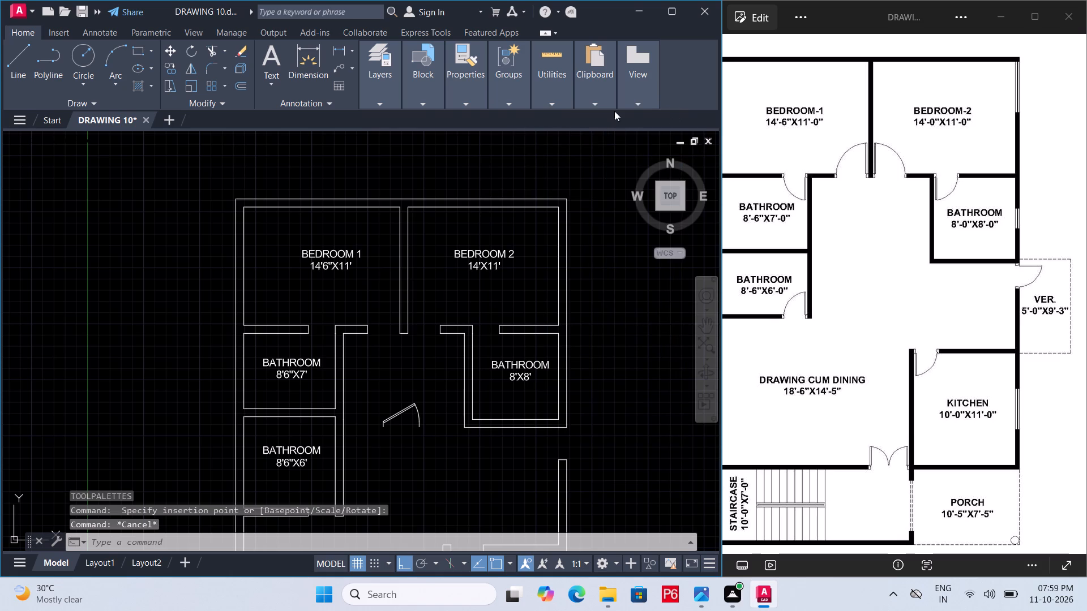
Create four new layers in the Layer Properties Manager.
{"action": "left_click", "coordinate": [398, 100]}
{"action": "left_click", "coordinate": [469, 119]}
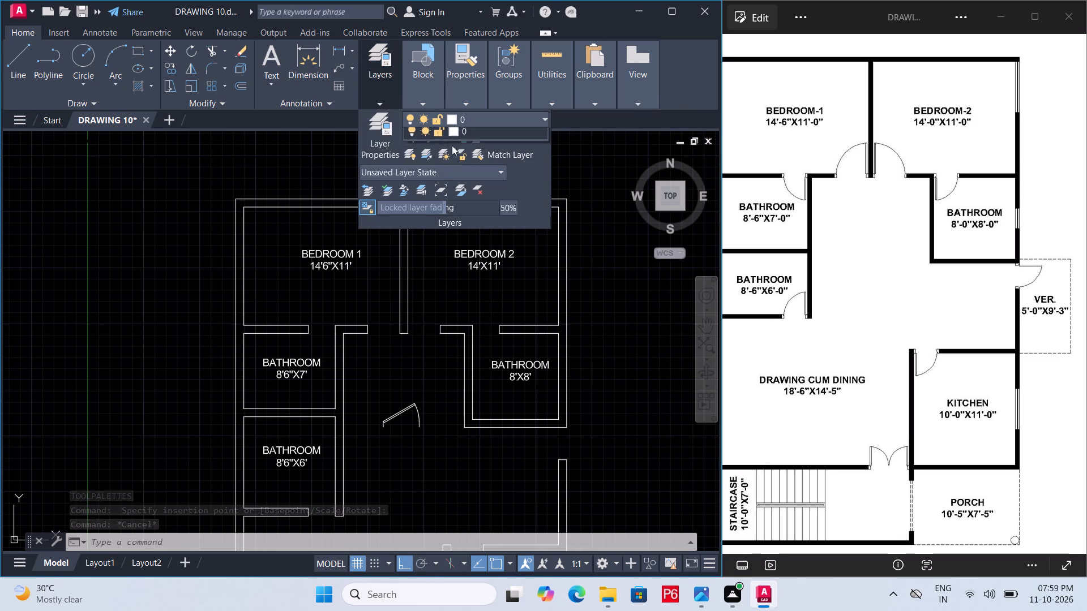
{"action": "left_click", "coordinate": [383, 141]}
{"action": "left_click", "coordinate": [383, 141]}
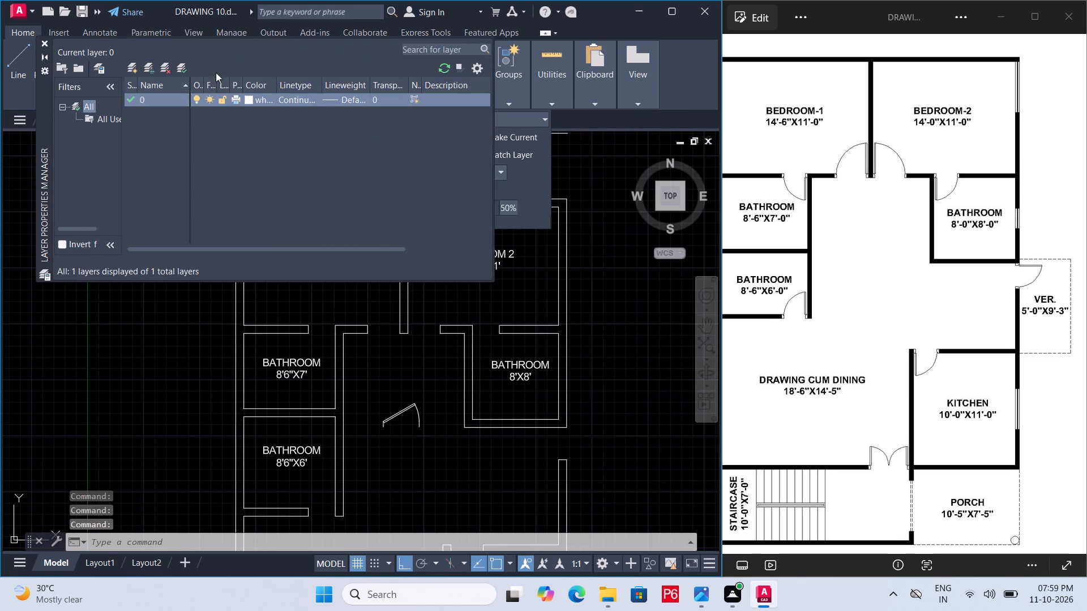
{"action": "double_click", "coordinate": [131, 71]}
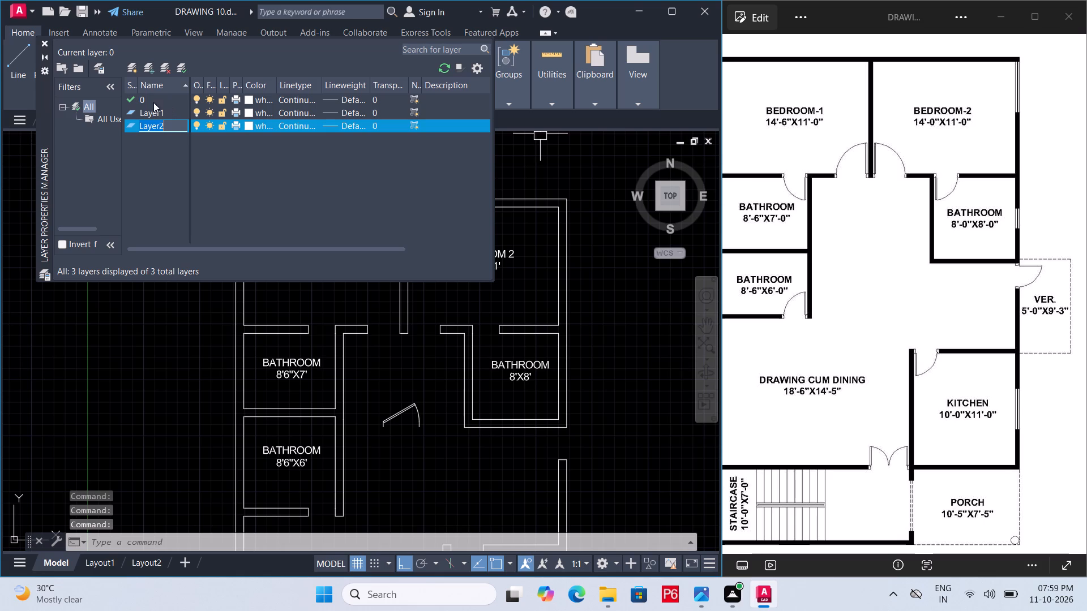
{"action": "double_click", "coordinate": [131, 66]}
Make Layer1 the current layer and rename it DOOR.
{"action": "double_click", "coordinate": [164, 113]}
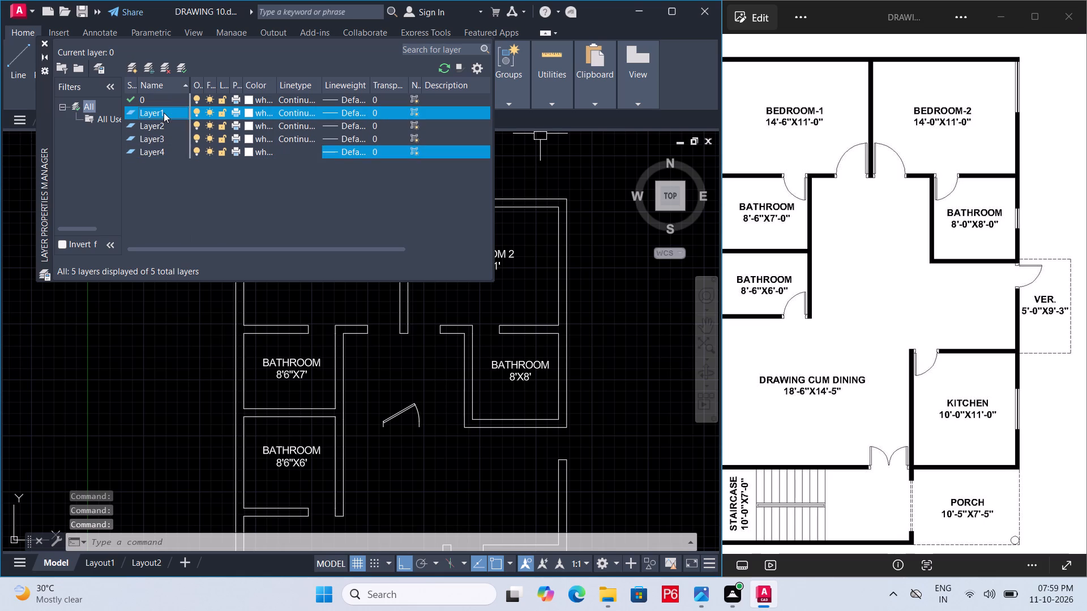
{"action": "double_click", "coordinate": [176, 113]}
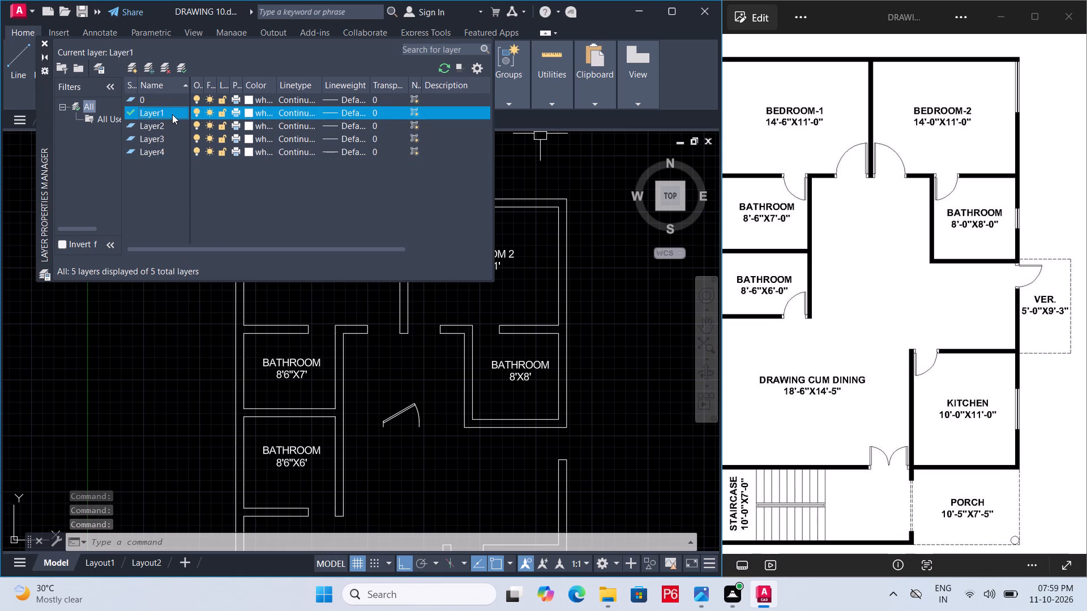
{"action": "double_click", "coordinate": [172, 114]}
{"action": "left_click", "coordinate": [174, 111]}
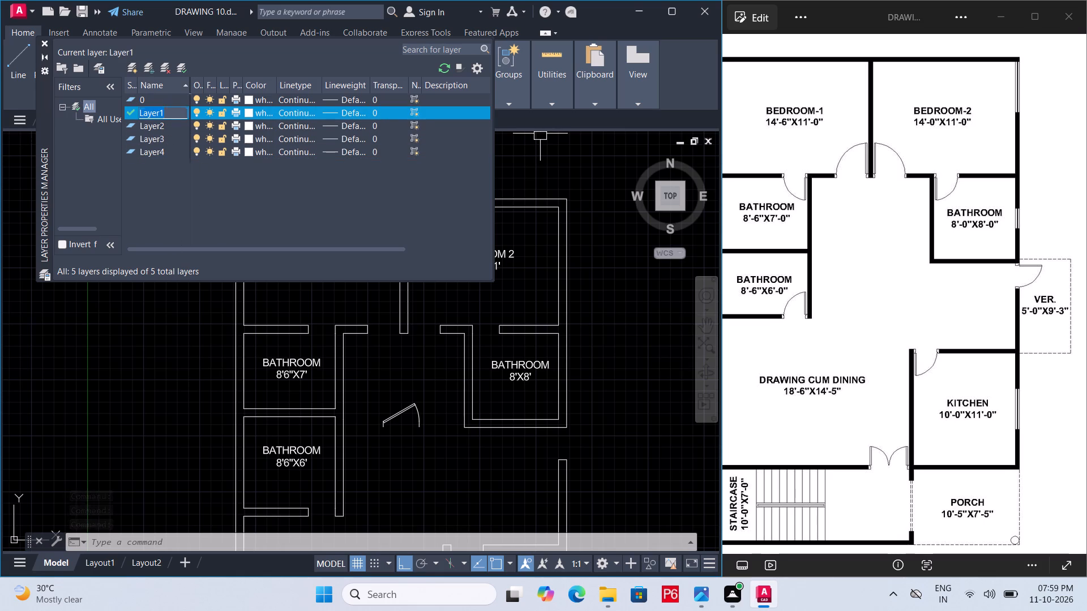
{"action": "key", "text": "BackSpace"}
{"action": "key", "text": "BackSpace"}
{"action": "key", "text": "BackSpace"}
{"action": "key", "text": "BackSpace"}
{"action": "key", "text": "BackSpace"}
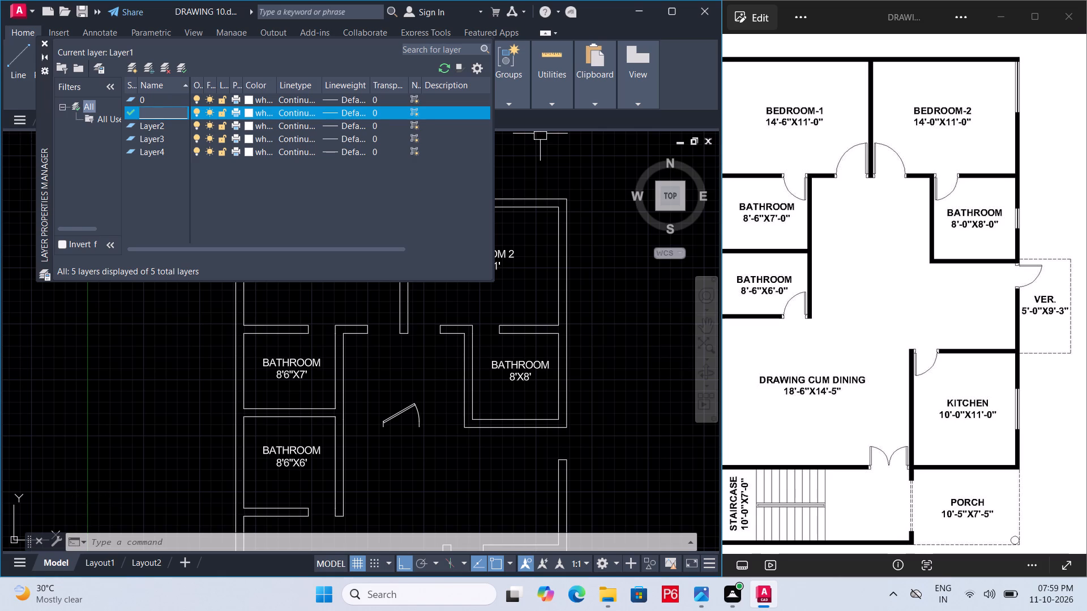
{"action": "key", "text": "BackSpace"}
{"action": "key", "text": "BackSpace"}
{"action": "key", "text": "BackSpace"}
{"action": "key", "text": "BackSpace"}
{"action": "key", "text": "BackSpace"}
{"action": "key", "text": "BackSpace"}
{"action": "type", "text": "DOOR"}
Rename Layer2 as WINDOW.
{"action": "left_click", "coordinate": [164, 124]}
{"action": "left_click", "coordinate": [164, 124]}
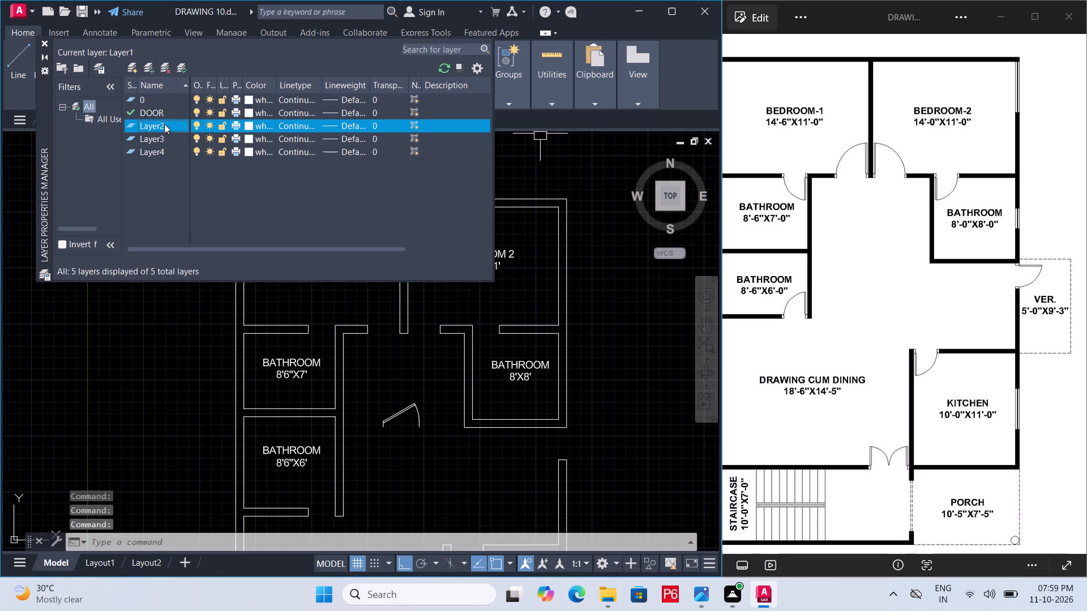
{"action": "key", "text": "BackSpace"}
{"action": "key", "text": "BackSpace"}
{"action": "key", "text": "BackSpace"}
{"action": "key", "text": "BackSpace"}
{"action": "key", "text": "BackSpace"}
{"action": "key", "text": "BackSpace"}
{"action": "key", "text": "BackSpace"}
{"action": "key", "text": "BackSpace"}
{"action": "key", "text": "BackSpace"}
{"action": "key", "text": "BackSpace"}
{"action": "key", "text": "BackSpace"}
{"action": "key", "text": "BackSpace"}
{"action": "type", "text": "WINDOE"}
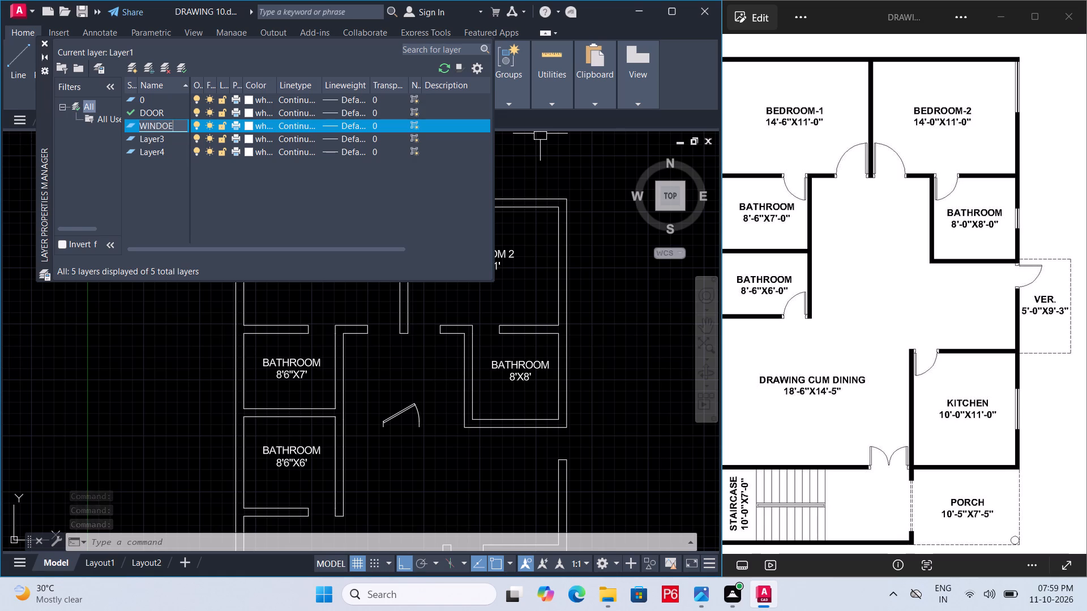
{"action": "key", "text": "BackSpace"}
{"action": "key", "text": "w"}
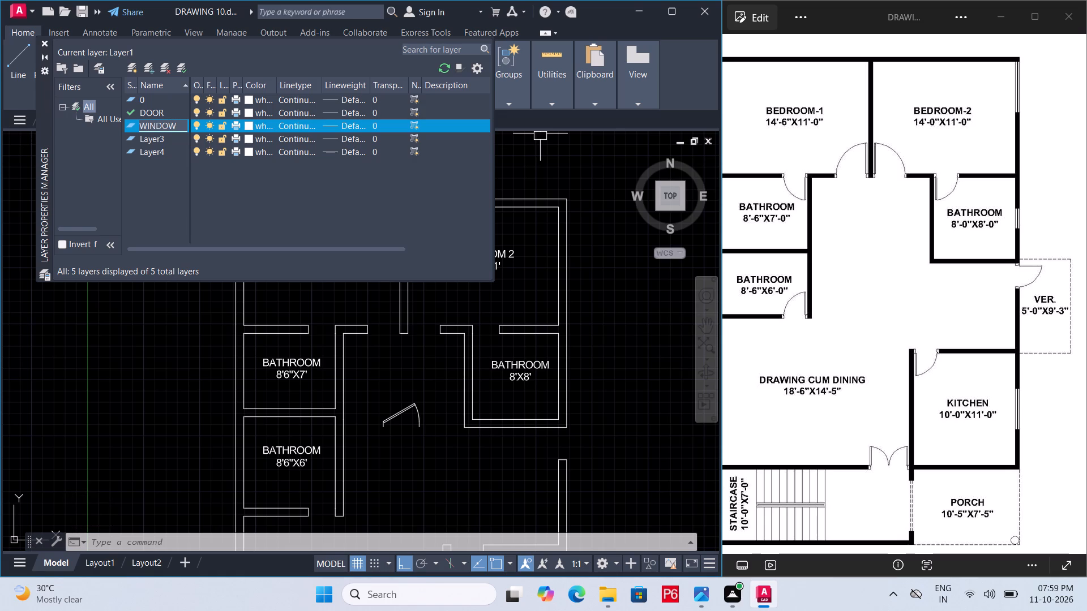
Rename Layer3 as TEXT.
{"action": "left_click", "coordinate": [170, 141]}
{"action": "left_click", "coordinate": [170, 138]}
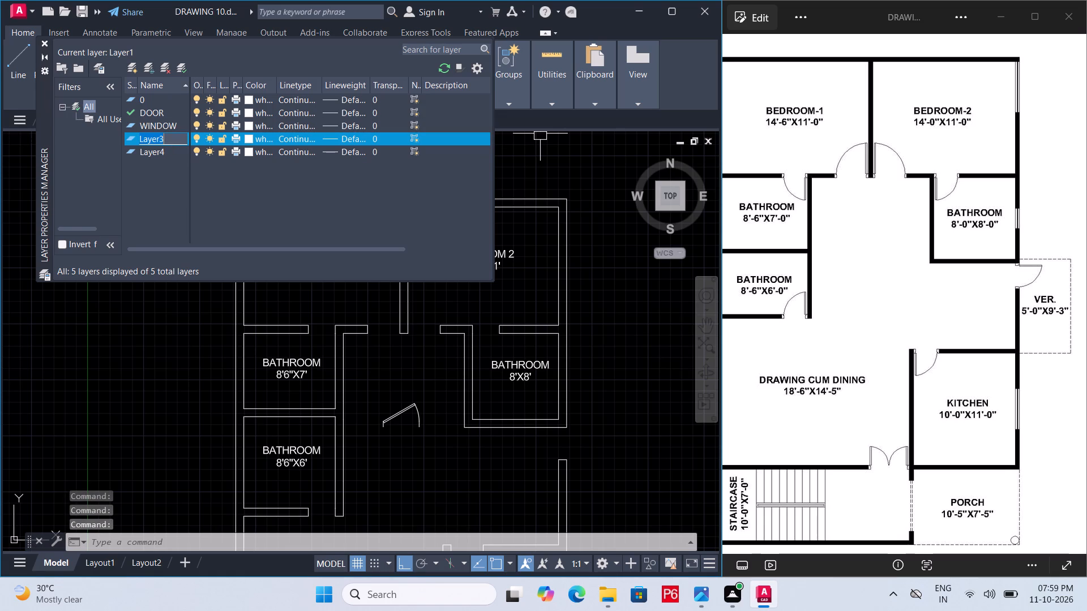
{"action": "key", "text": "BackSpace"}
{"action": "key", "text": "BackSpace"}
{"action": "key", "text": "BackSpace"}
{"action": "key", "text": "BackSpace"}
{"action": "key", "text": "BackSpace"}
{"action": "key", "text": "BackSpace"}
{"action": "key", "text": "BackSpace"}
{"action": "key", "text": "BackSpace"}
{"action": "key", "text": "BackSpace"}
{"action": "key", "text": "BackSpace"}
{"action": "key", "text": "BackSpace"}
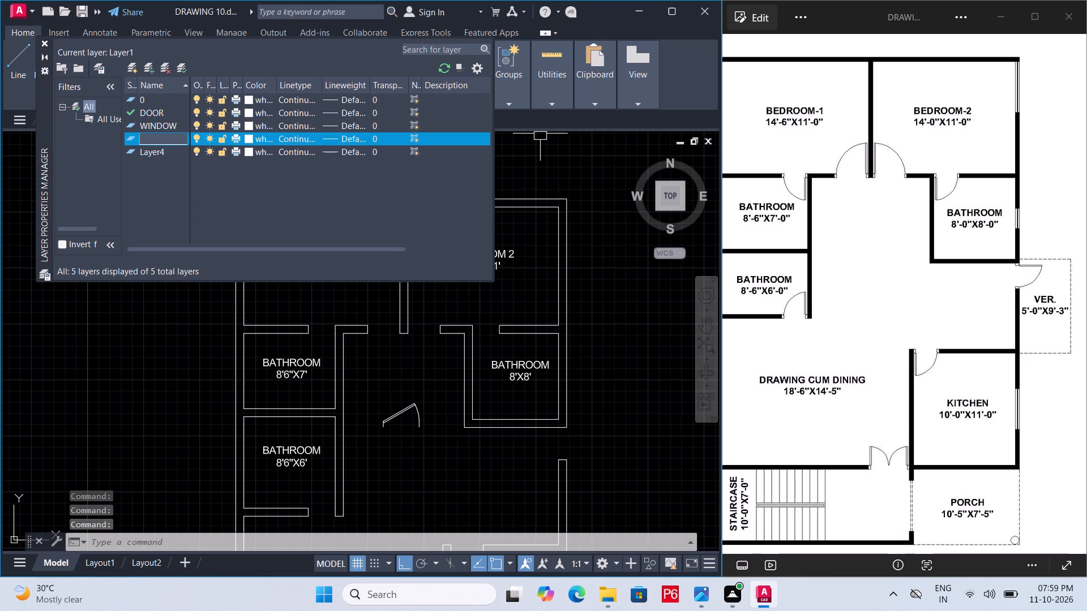
{"action": "key", "text": "BackSpace"}
{"action": "key", "text": "BackSpace"}
{"action": "key", "text": "BackSpace"}
{"action": "key", "text": "BackSpace"}
{"action": "key", "text": "BackSpace"}
{"action": "key", "text": "BackSpace"}
{"action": "key", "text": "BackSpace"}
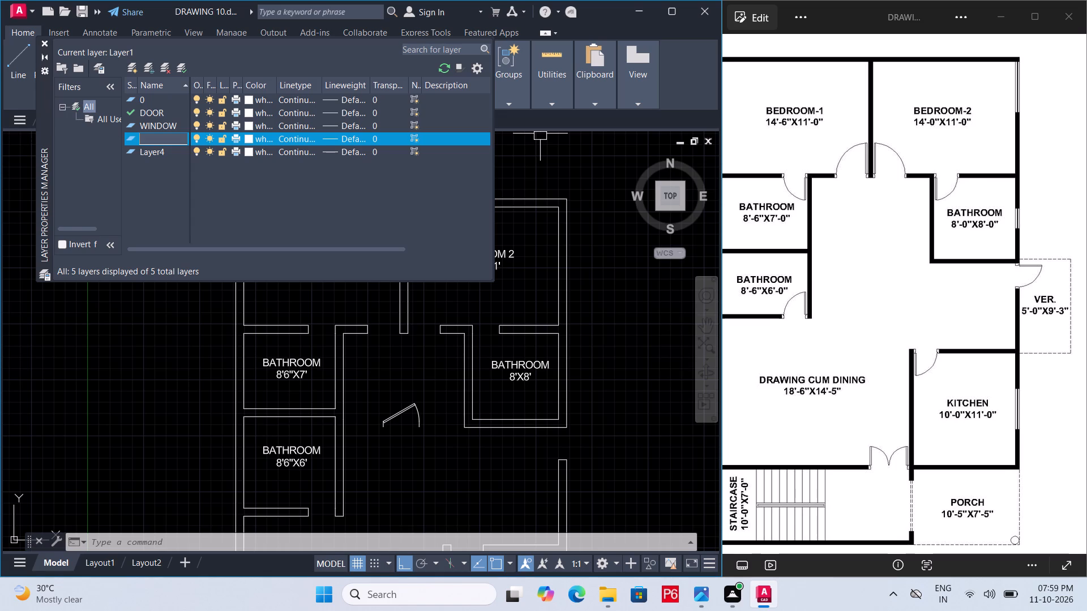
{"action": "type", "text": "TEXT"}
Rename Layer4 as STAIRCASE.
{"action": "left_click", "coordinate": [169, 154]}
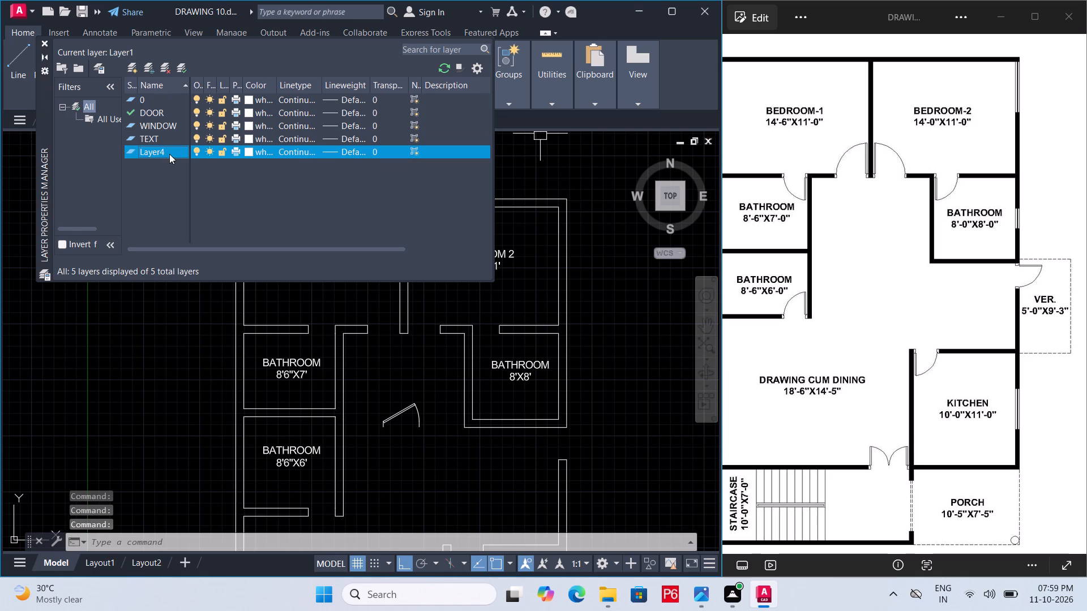
{"action": "left_click", "coordinate": [157, 150]}
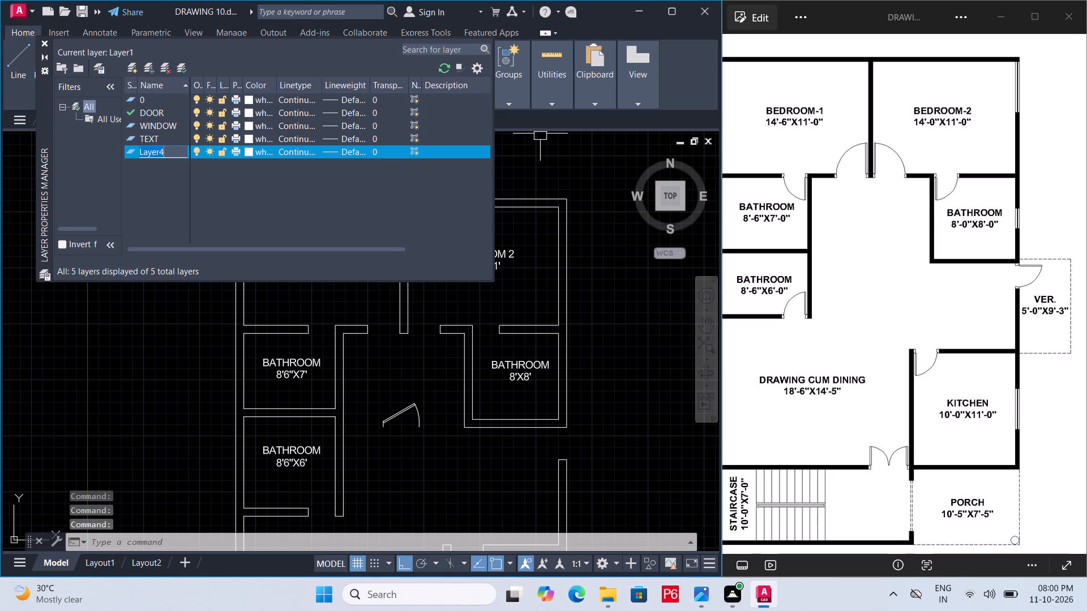
{"action": "key", "text": "BackSpace"}
{"action": "key", "text": "BackSpace"}
{"action": "key", "text": "BackSpace"}
{"action": "key", "text": "BackSpace"}
{"action": "key", "text": "BackSpace"}
{"action": "key", "text": "BackSpace"}
{"action": "key", "text": "BackSpace"}
{"action": "key", "text": "BackSpace"}
{"action": "key", "text": "BackSpace"}
{"action": "key", "text": "BackSpace"}
{"action": "key", "text": "BackSpace"}
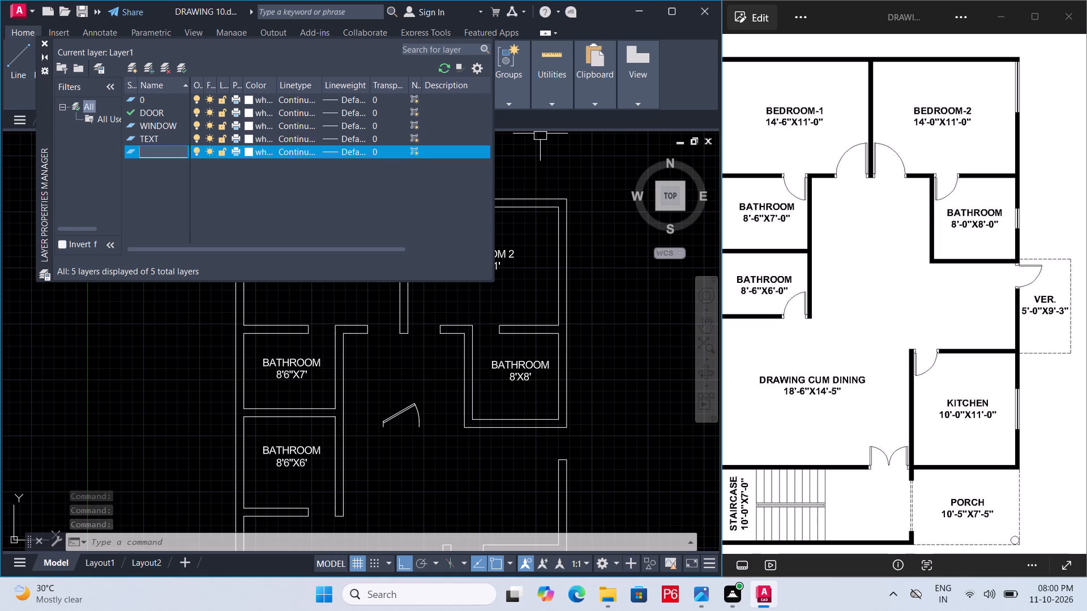
{"action": "key", "text": "s"}
{"action": "type", "text": "TAR"}
{"action": "key", "text": "BackSpace"}
{"action": "type", "text": "IR"}
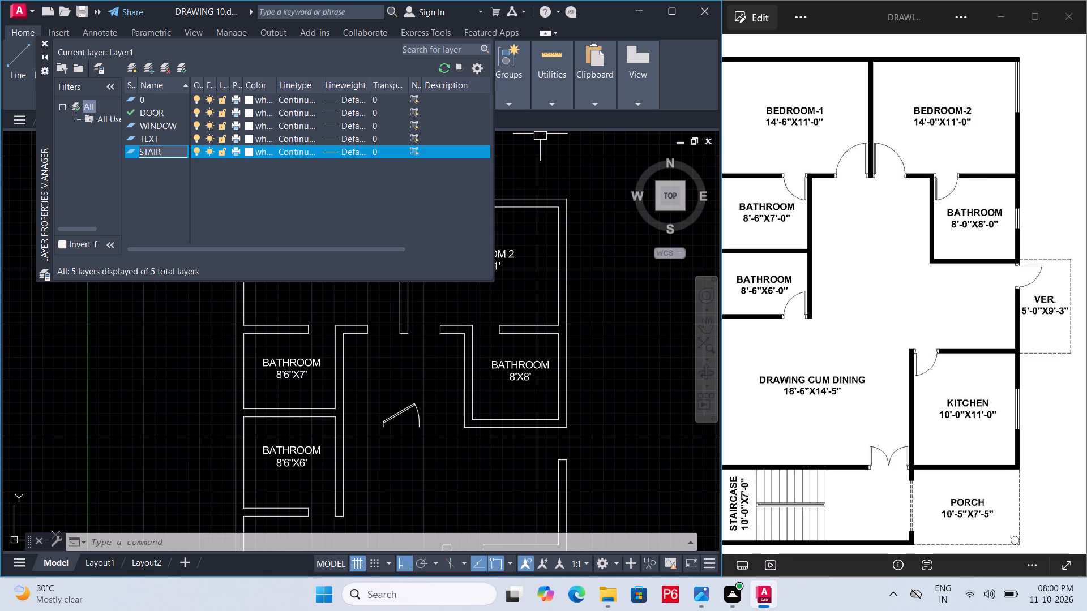
{"action": "type", "text": "CASE"}
{"action": "left_click", "coordinate": [214, 198]}
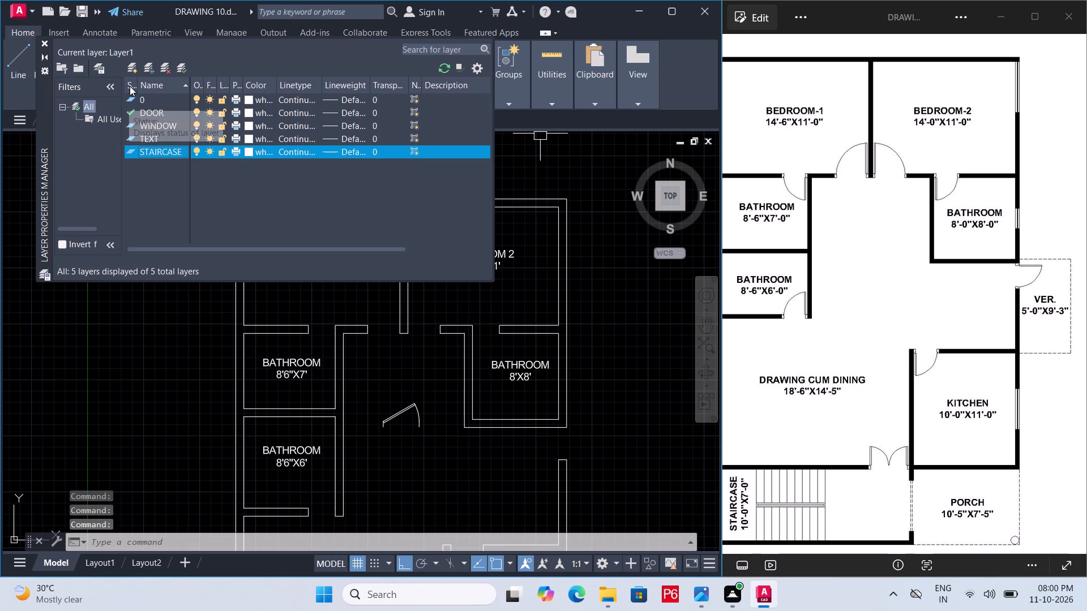
Create a new layer named COLUMN.
{"action": "left_click", "coordinate": [130, 70]}
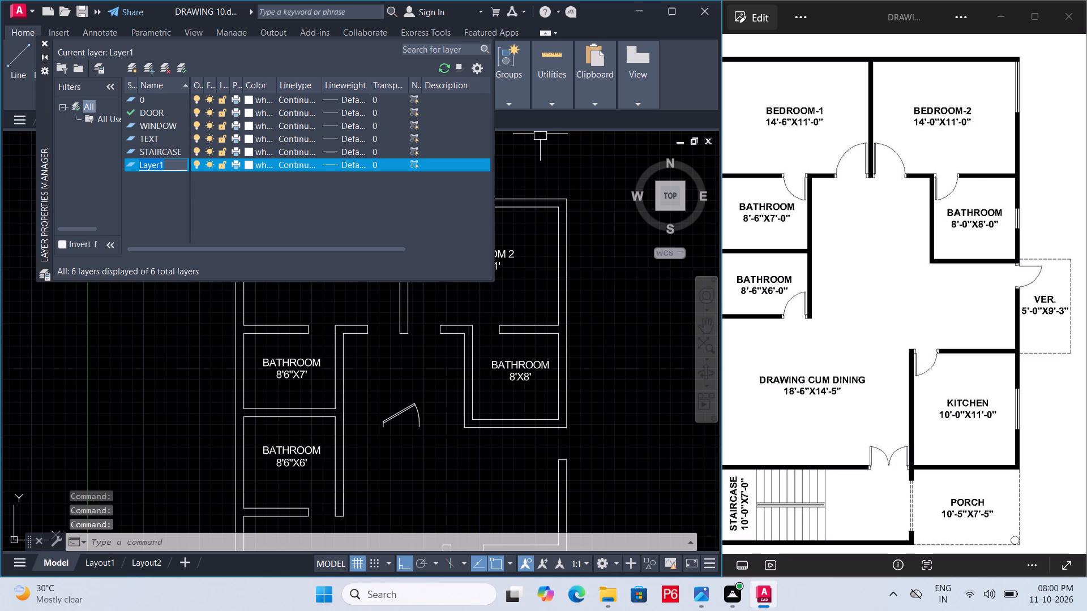
{"action": "key", "text": "BackSpace"}
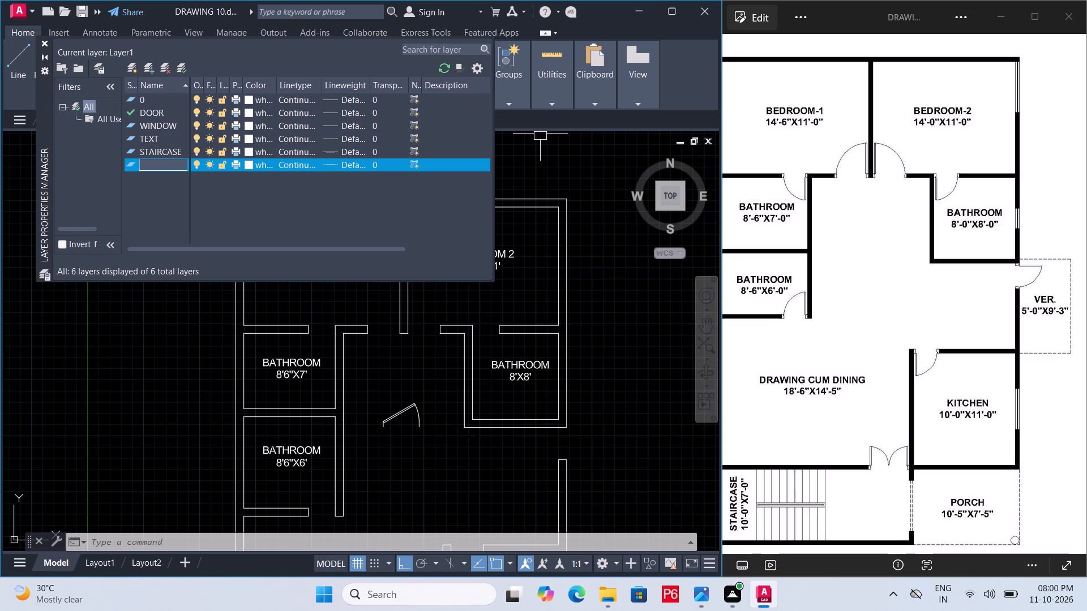
{"action": "left_click", "coordinate": [246, 113]}
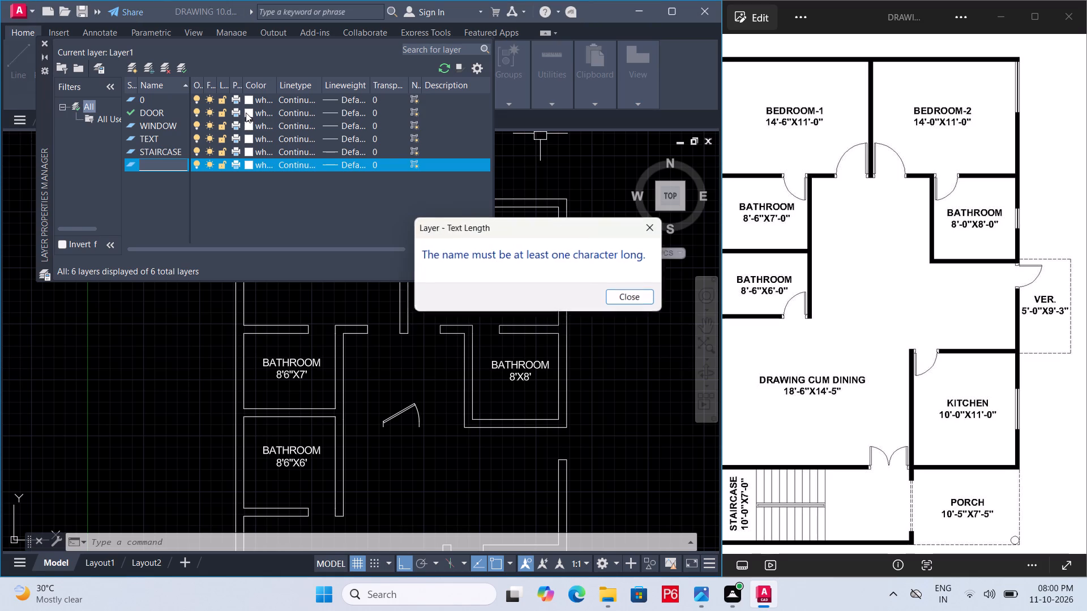
{"action": "left_click", "coordinate": [614, 297]}
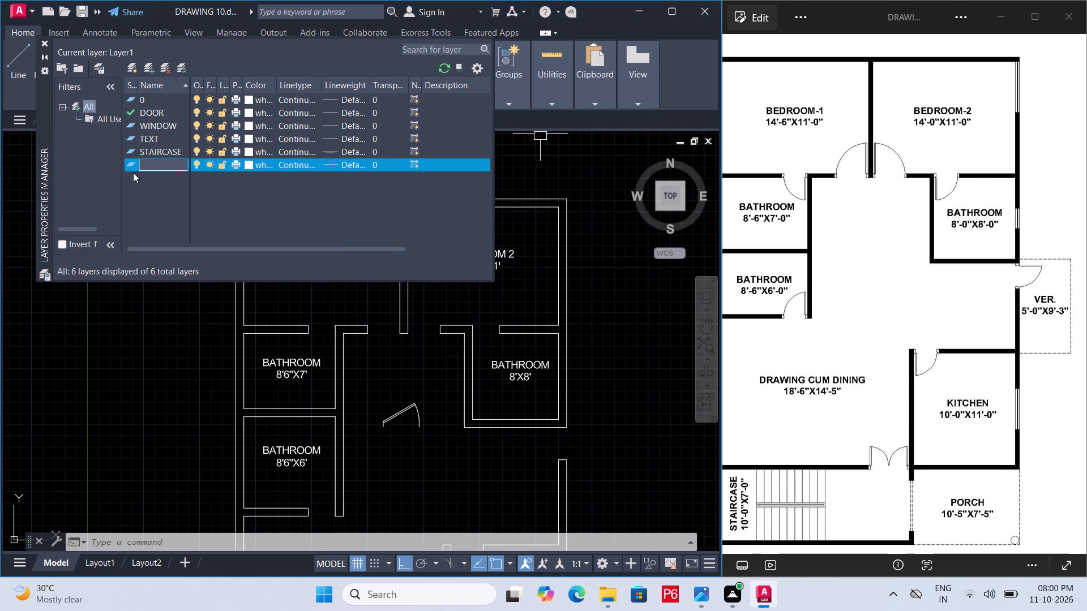
{"action": "left_click", "coordinate": [147, 165]}
{"action": "type", "text": "COLI"}
{"action": "key", "text": "BackSpace"}
{"action": "type", "text": "UMN"}
{"action": "left_click", "coordinate": [204, 183]}
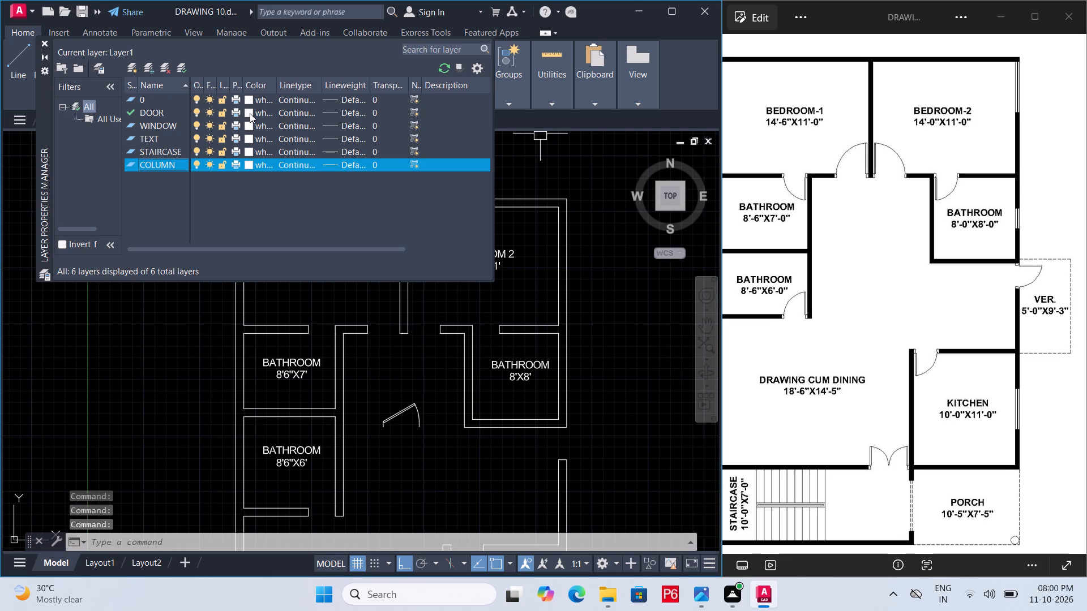
Set the DOOR layer's colour to index colour 15.
{"action": "left_click", "coordinate": [250, 113]}
{"action": "left_click", "coordinate": [250, 113]}
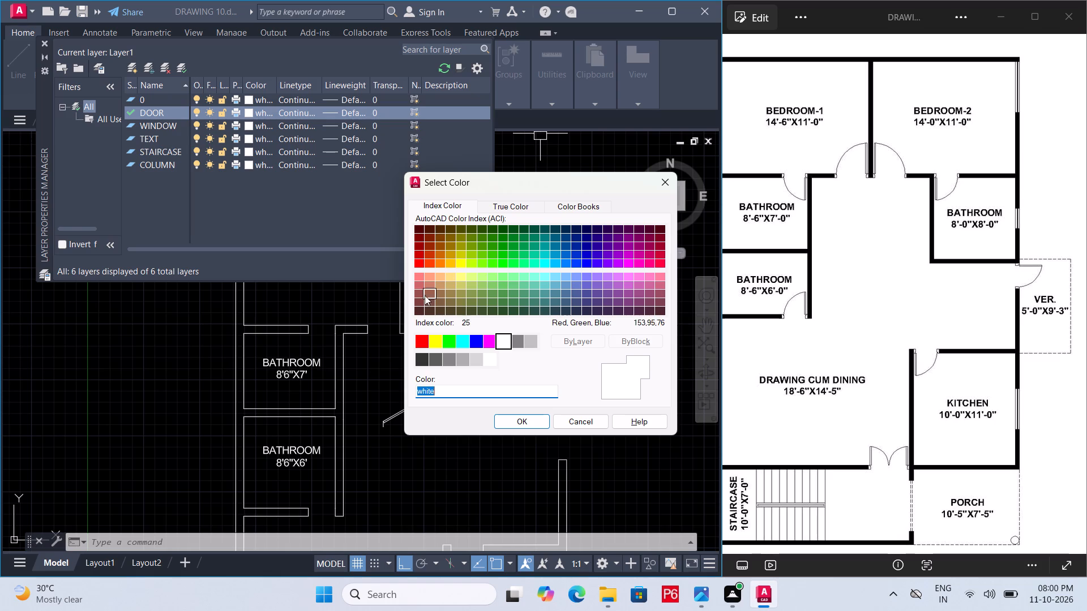
{"action": "left_click", "coordinate": [421, 294]}
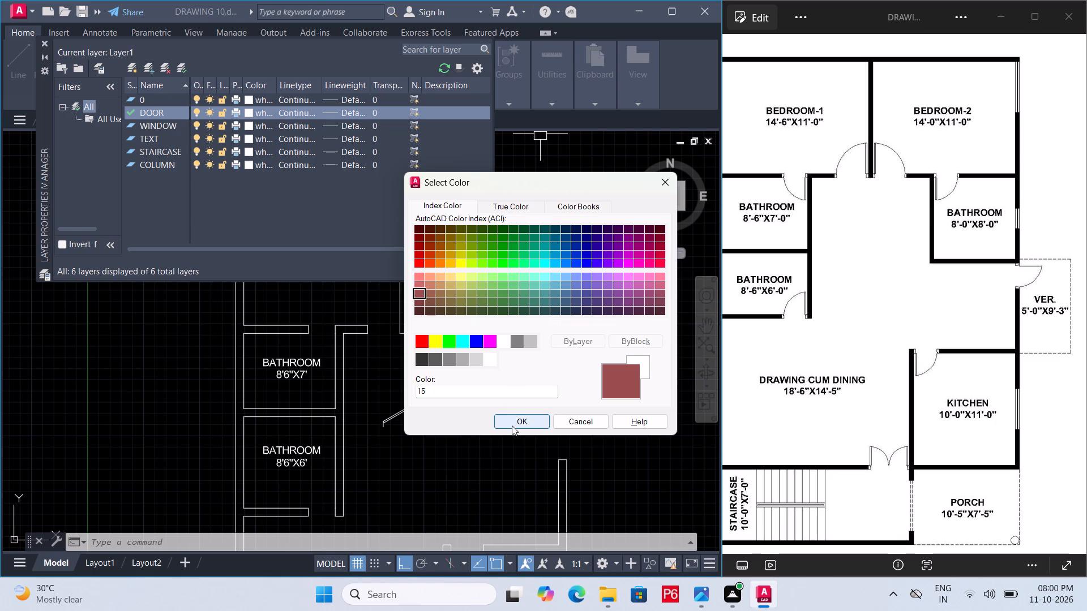
{"action": "left_click", "coordinate": [512, 423]}
Set the WINDOW layer's colour to index colour 17.
{"action": "double_click", "coordinate": [249, 126]}
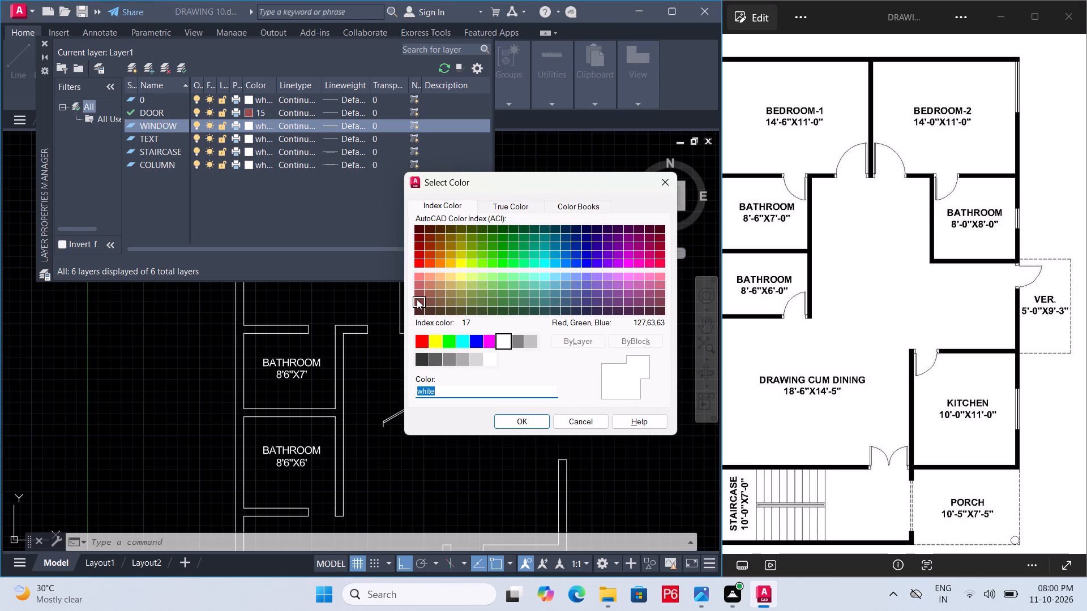
{"action": "left_click", "coordinate": [417, 299]}
{"action": "left_click", "coordinate": [514, 424]}
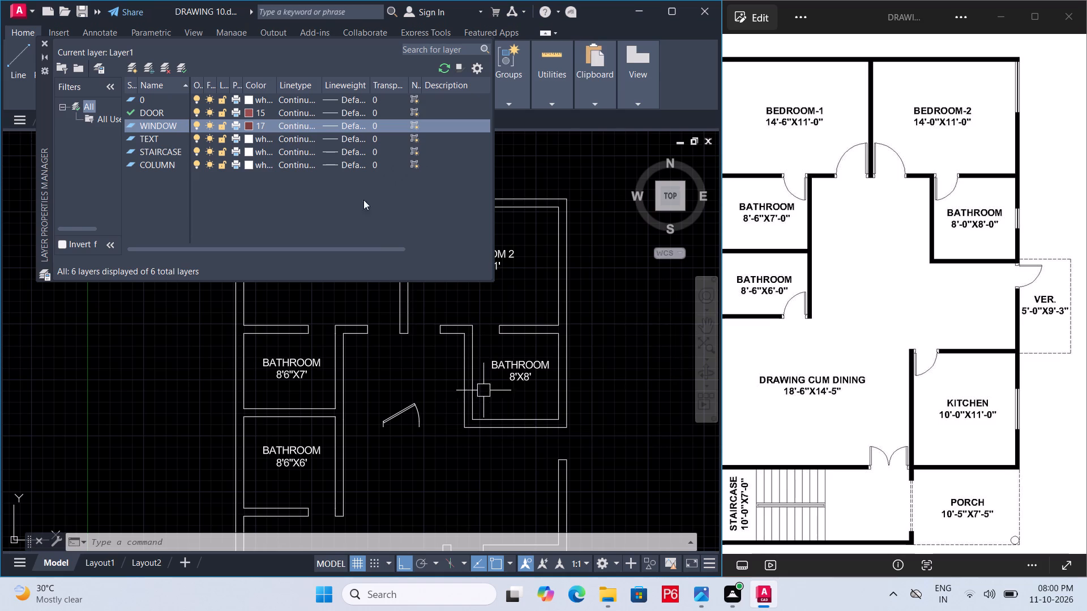
Set the TEXT layer's colour to red, index colour 10.
{"action": "left_click", "coordinate": [250, 139]}
{"action": "left_click", "coordinate": [250, 139]}
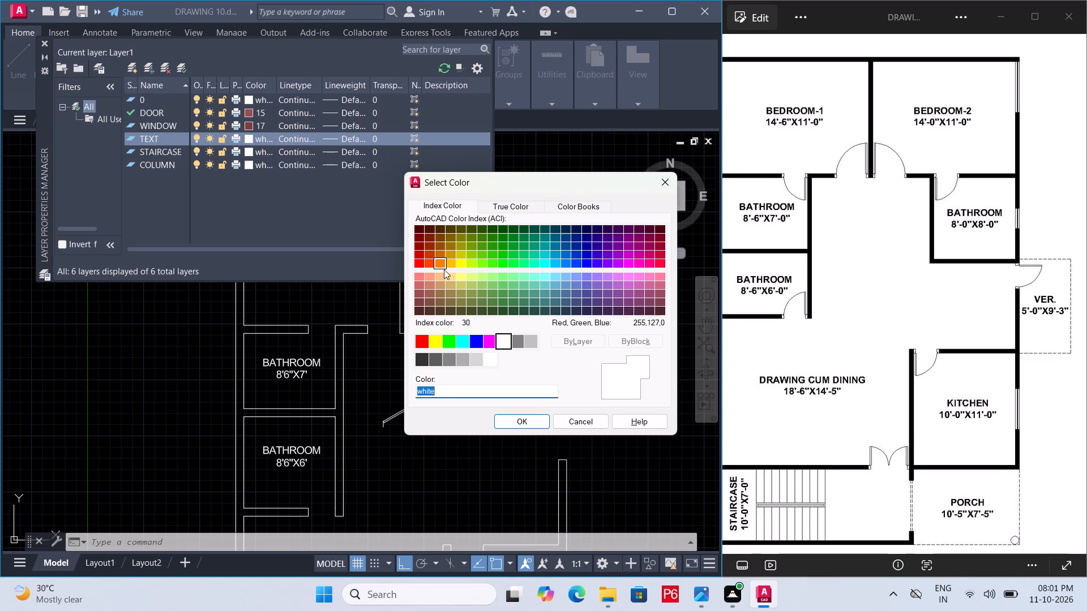
{"action": "left_click", "coordinate": [416, 267]}
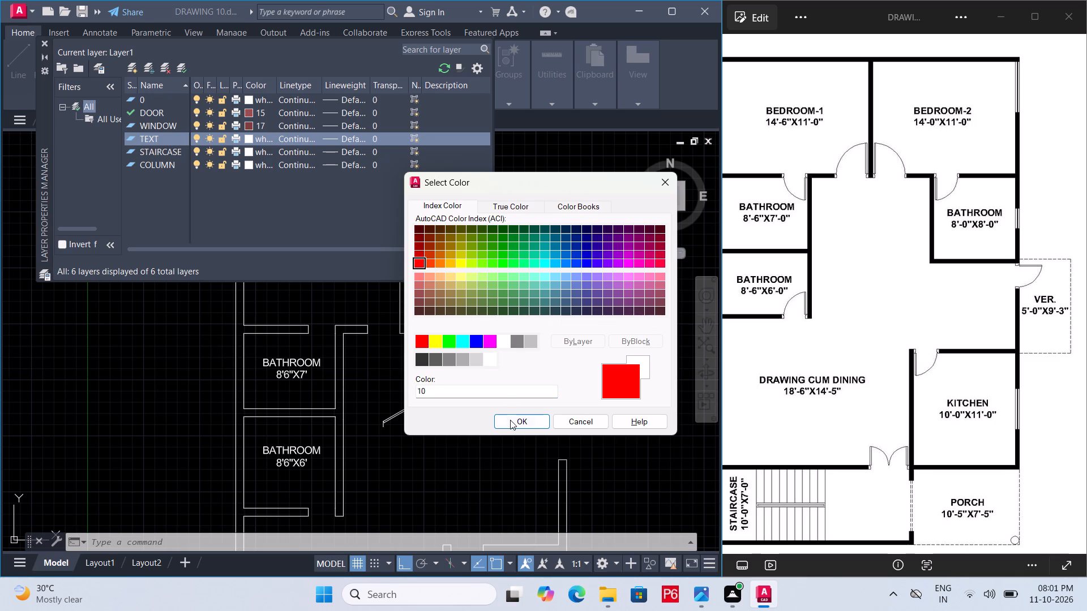
{"action": "left_click", "coordinate": [510, 420]}
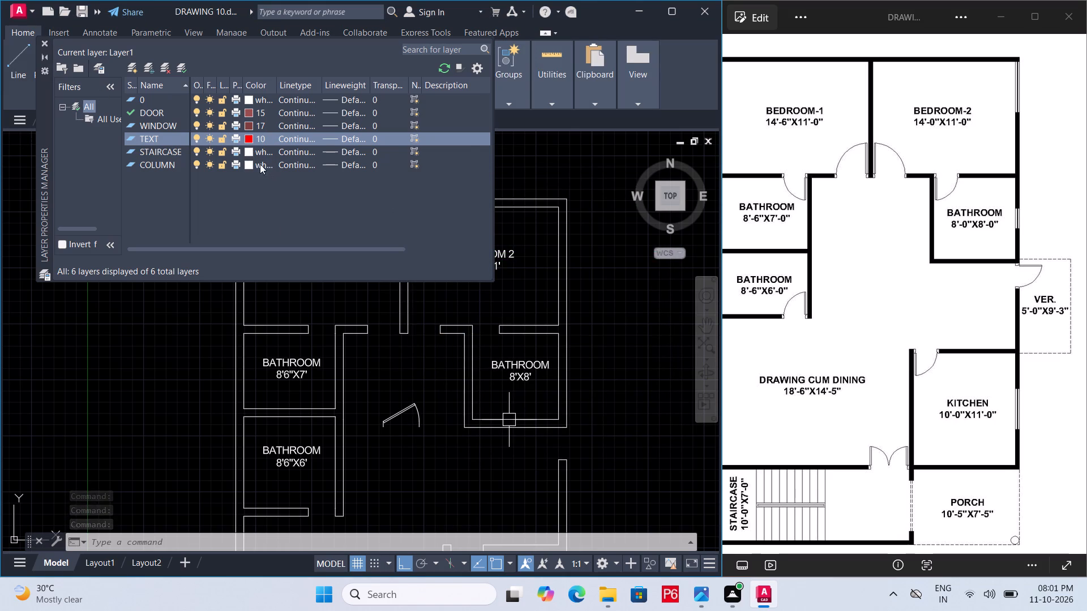
Set the STAIRCASE layer's colour to yellow-orange, index colour 40.
{"action": "left_click", "coordinate": [247, 150]}
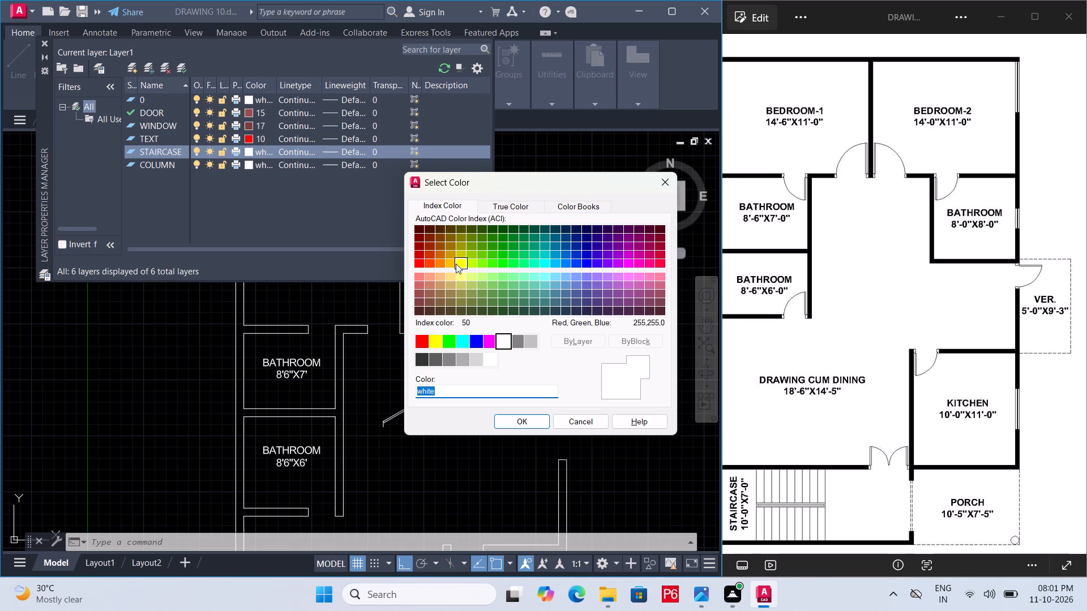
{"action": "left_click", "coordinate": [635, 262]}
{"action": "left_click", "coordinate": [644, 262]}
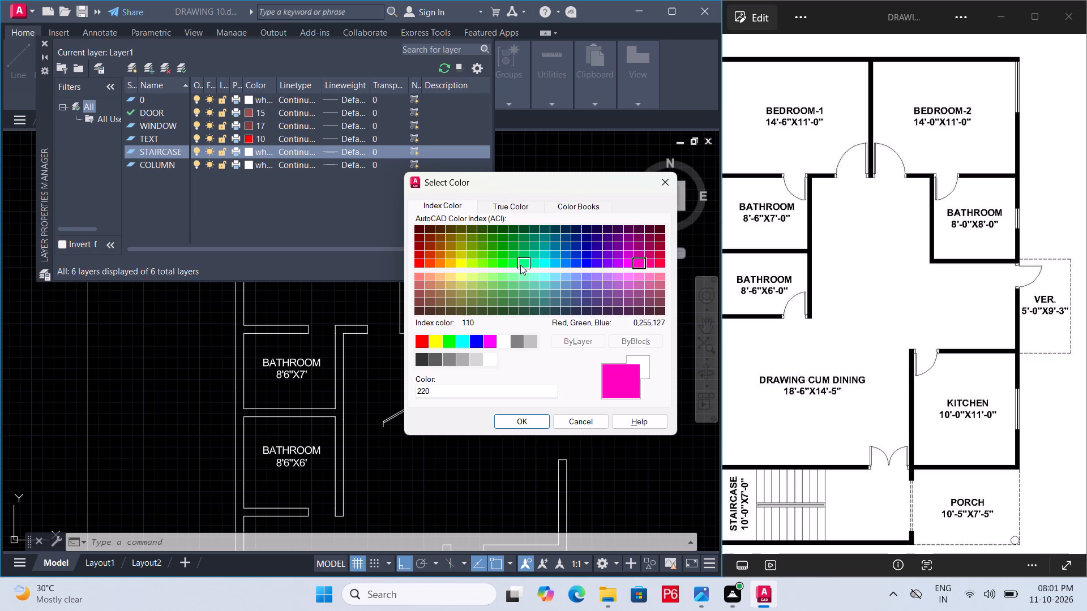
{"action": "left_click", "coordinate": [575, 264]}
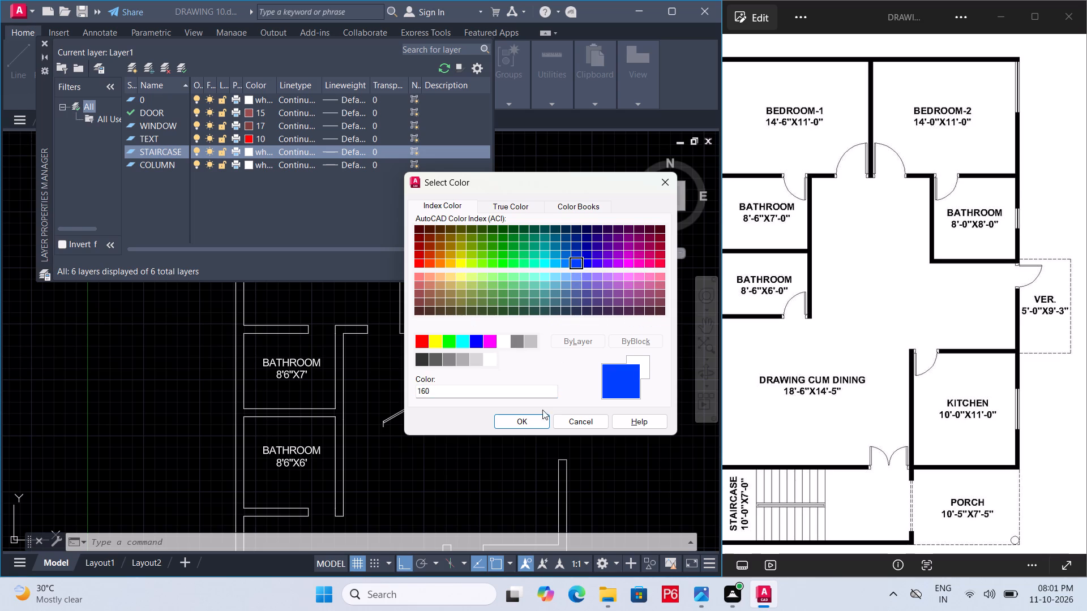
{"action": "left_click", "coordinate": [430, 263]}
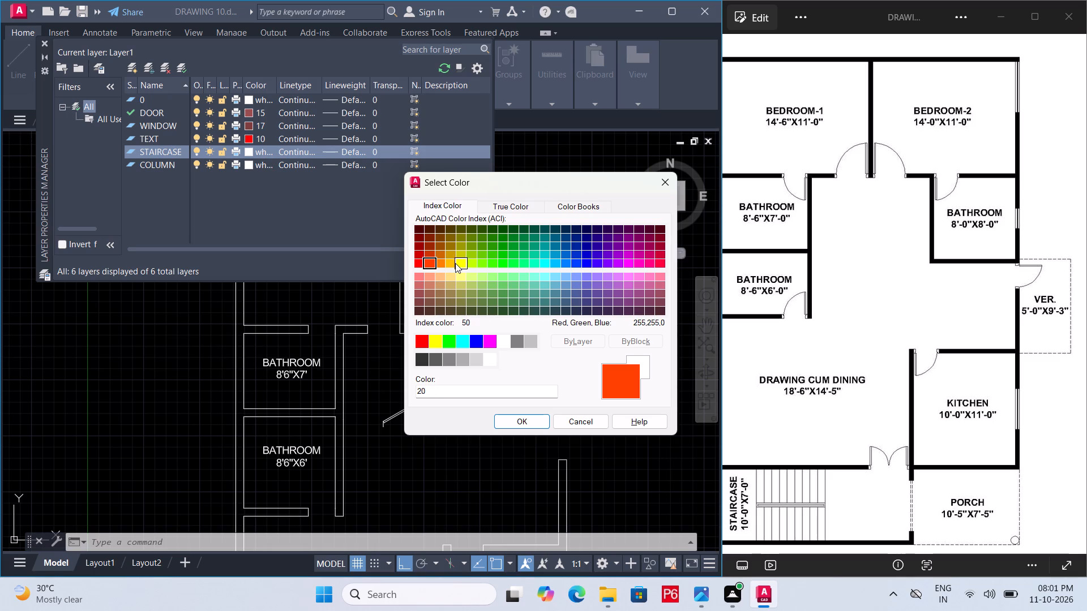
{"action": "left_click", "coordinate": [455, 263]}
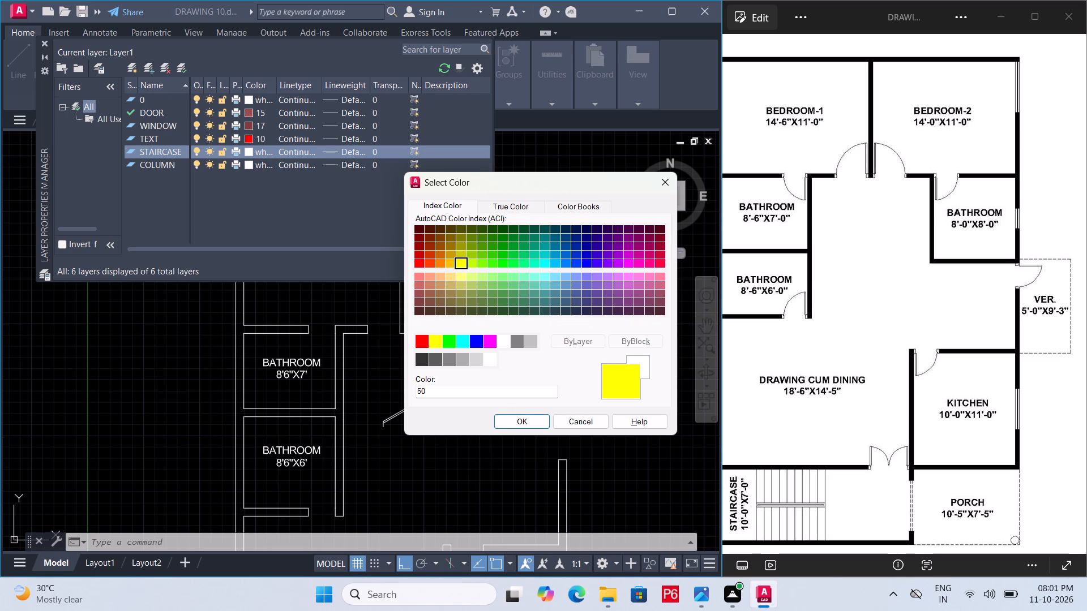
{"action": "left_click", "coordinate": [439, 259]}
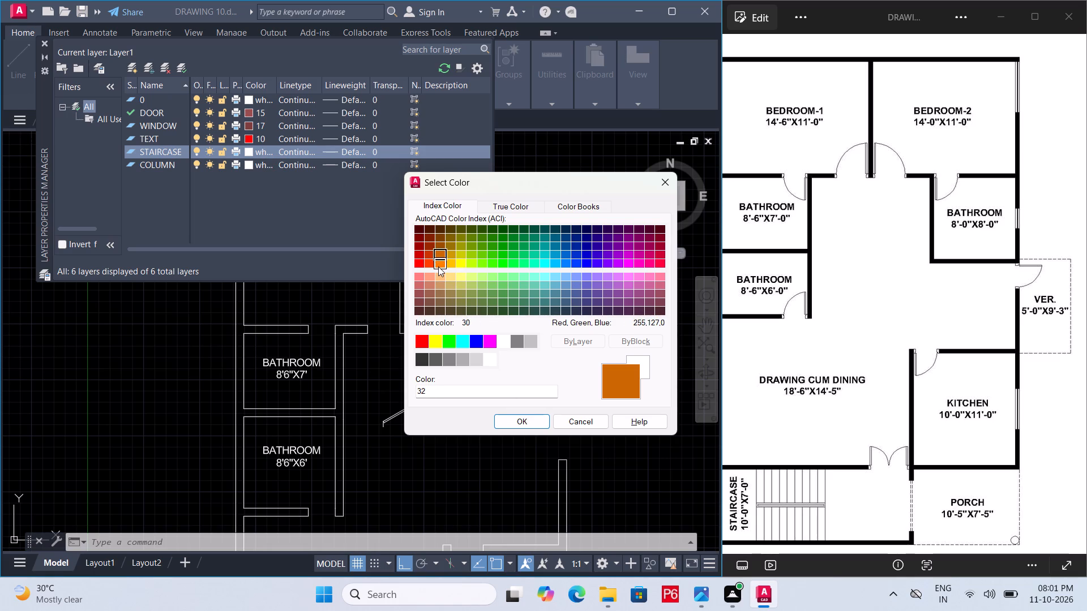
{"action": "left_click", "coordinate": [439, 266]}
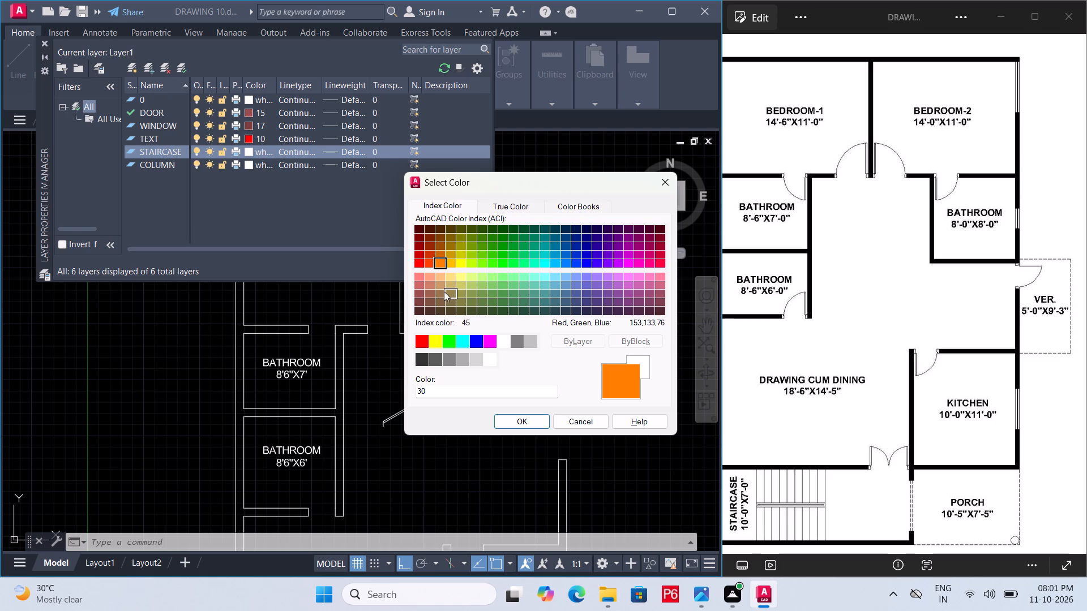
{"action": "left_click", "coordinate": [453, 262]}
{"action": "left_click", "coordinate": [519, 419]}
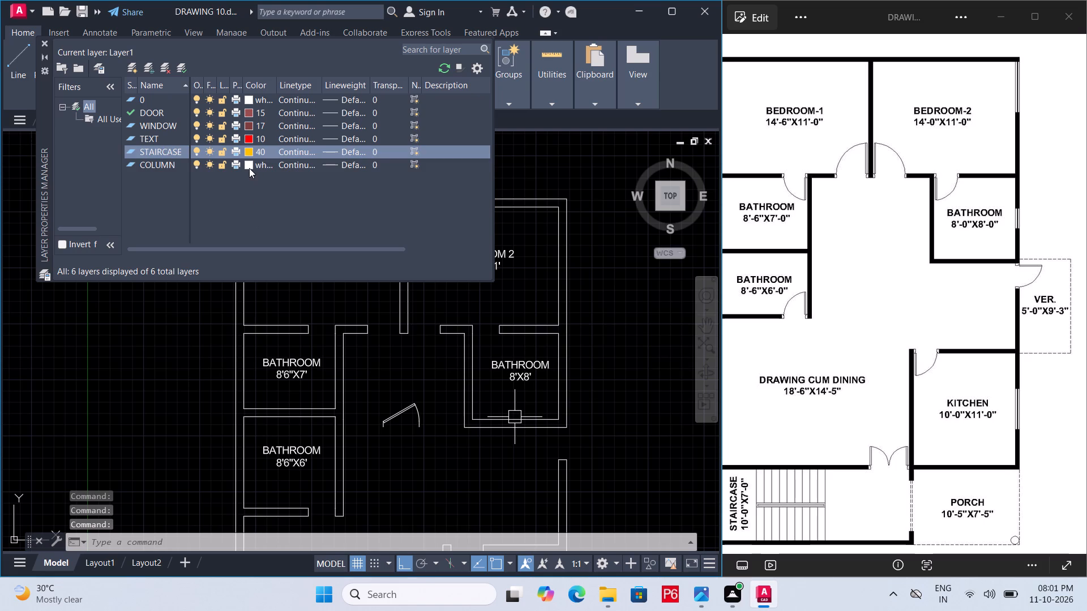
Set the COLUMN layer's colour to blue, index colour 150, and close the layer manager.
{"action": "left_click", "coordinate": [249, 168]}
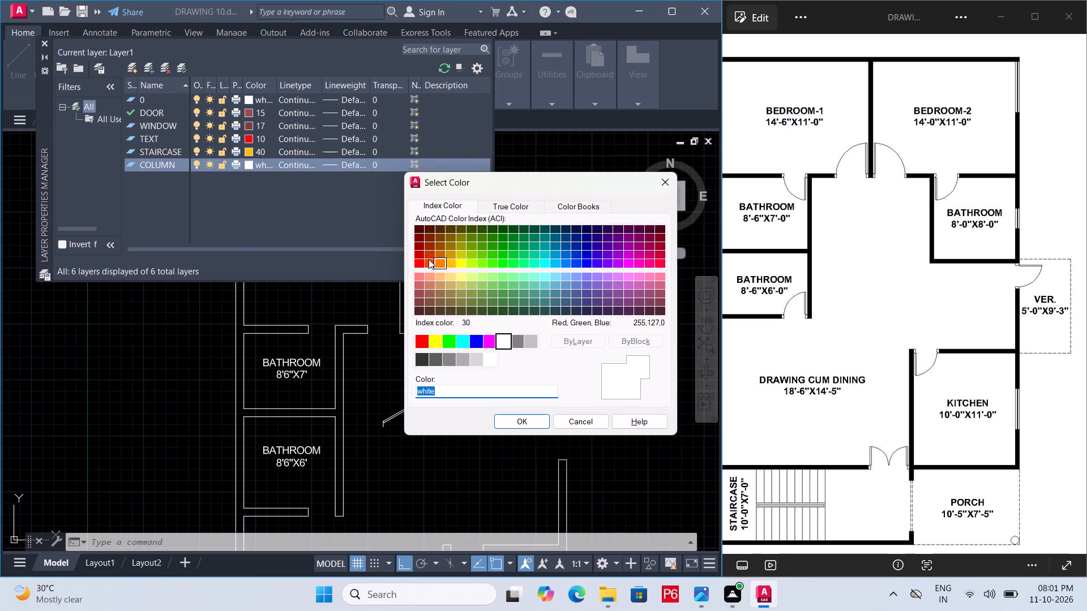
{"action": "left_click", "coordinate": [572, 265]}
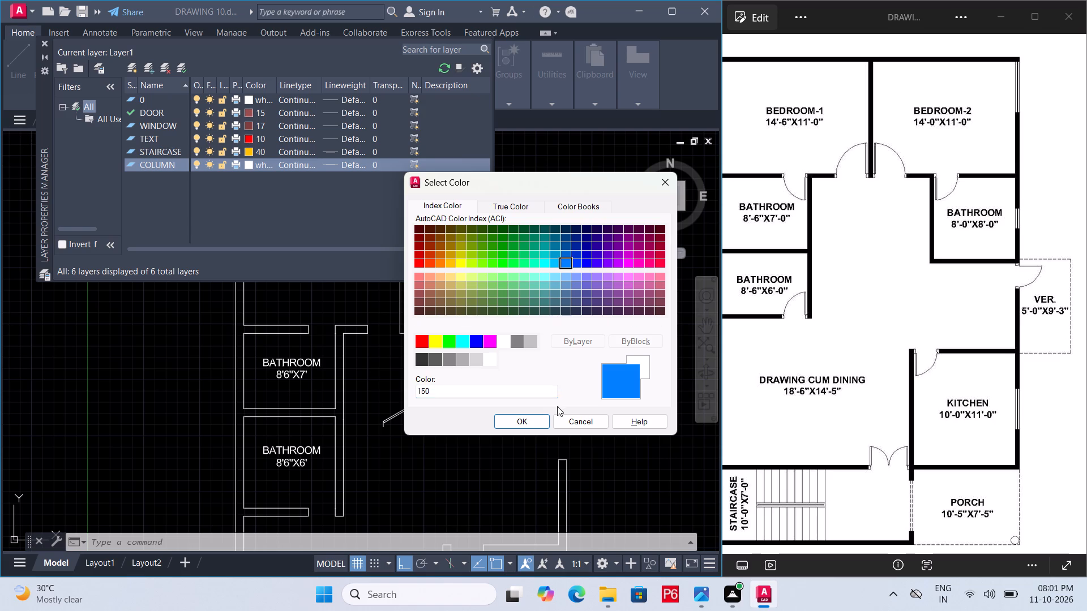
{"action": "left_click", "coordinate": [536, 421]}
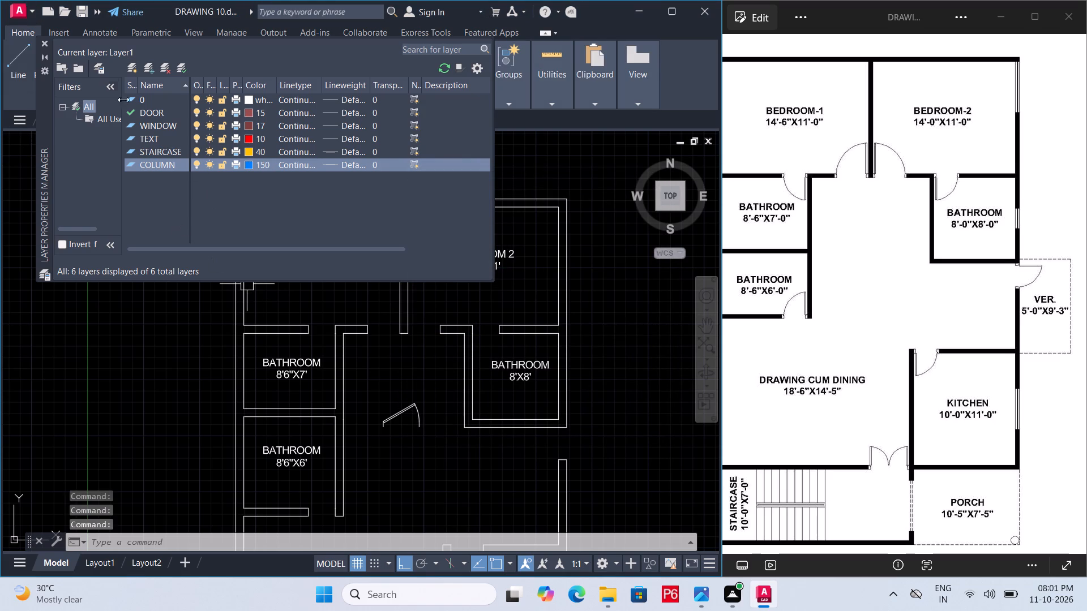
{"action": "left_click", "coordinate": [46, 44]}
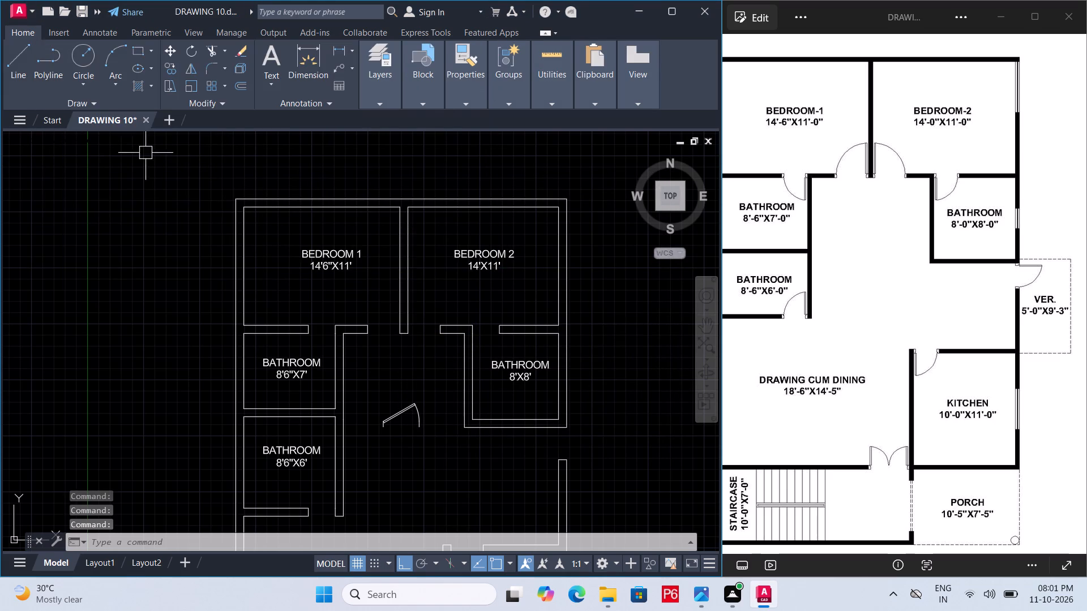
Assign all eight room labels, from the bedrooms down to the porch area, to the TEXT layer and save the drawing.
{"action": "left_click", "coordinate": [350, 259]}
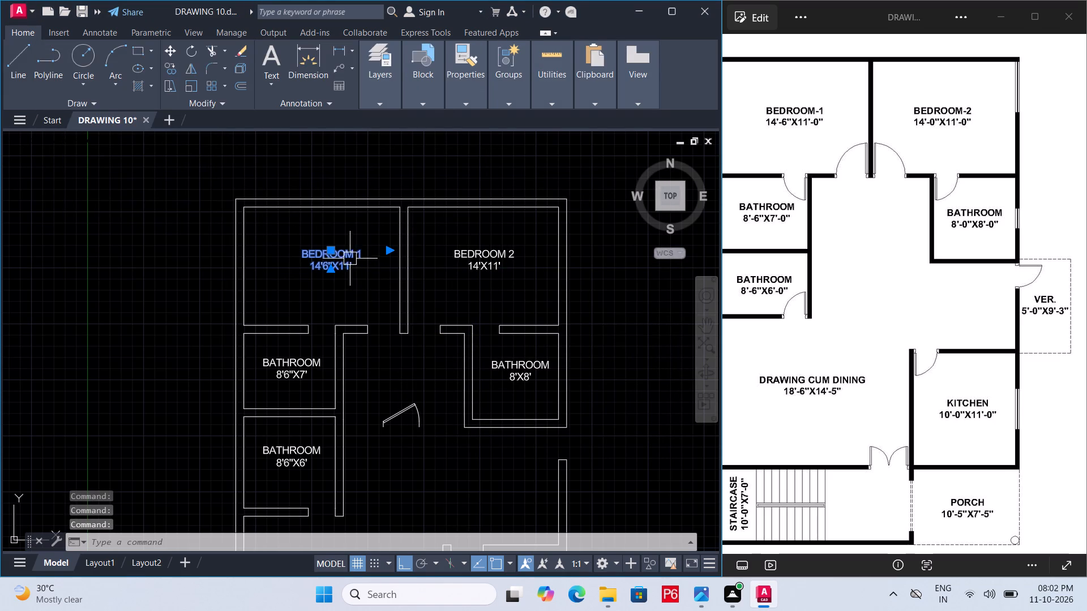
{"action": "left_click", "coordinate": [499, 256]}
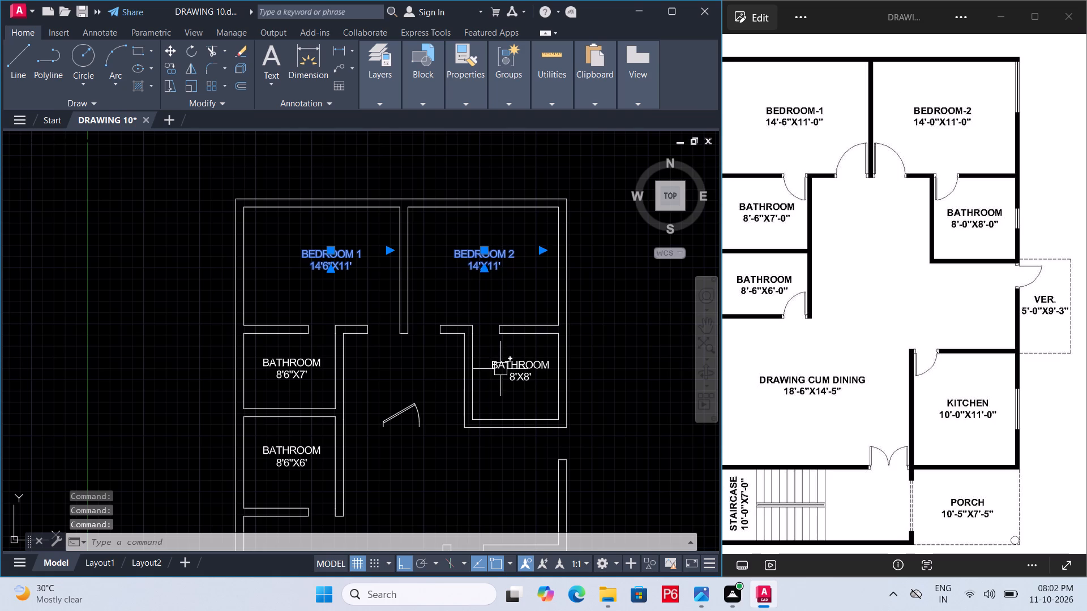
{"action": "left_click", "coordinate": [500, 369]}
{"action": "left_click", "coordinate": [268, 363]}
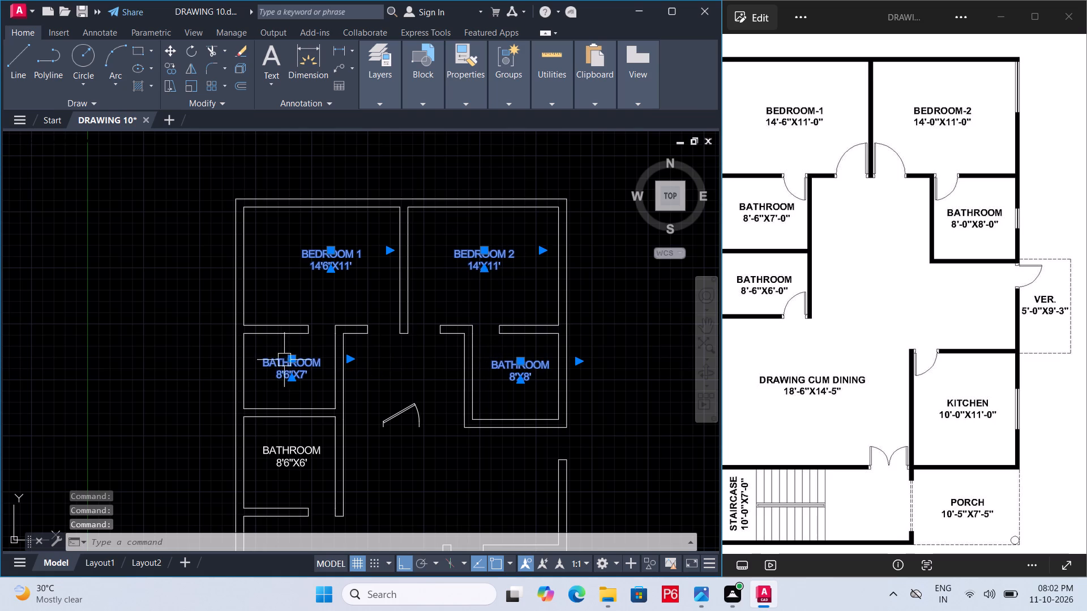
{"action": "scroll", "coordinate": [334, 322], "scroll_direction": "down", "scroll_amount": 2}
{"action": "middle_click_drag", "start_coordinate": [336, 286], "coordinate": [356, 231]}
{"action": "scroll", "coordinate": [352, 253], "scroll_direction": "up", "scroll_amount": 1}
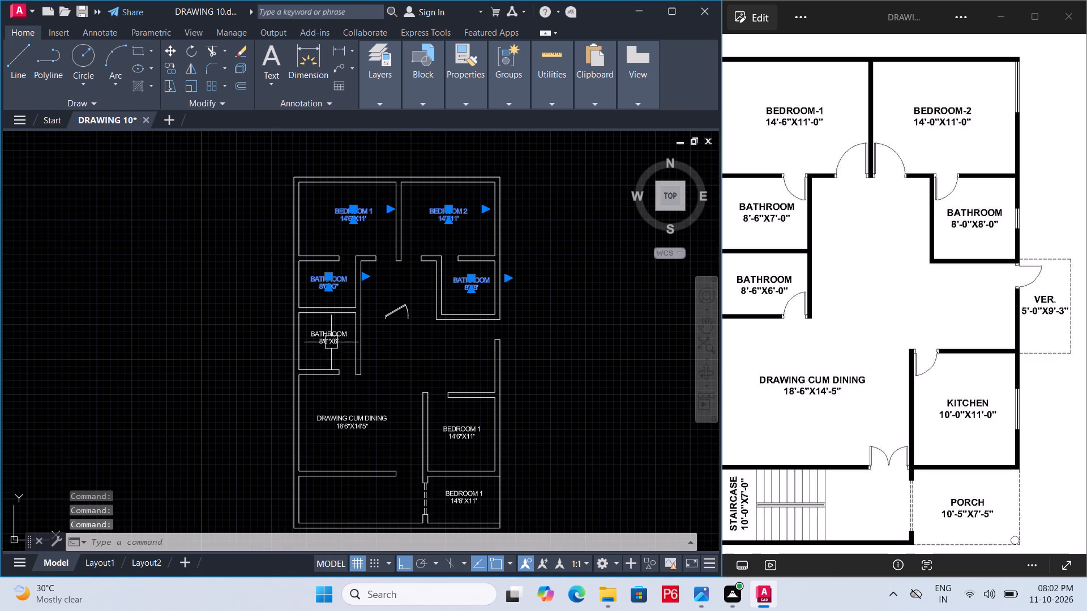
{"action": "left_click", "coordinate": [331, 336]}
{"action": "left_click", "coordinate": [348, 421]}
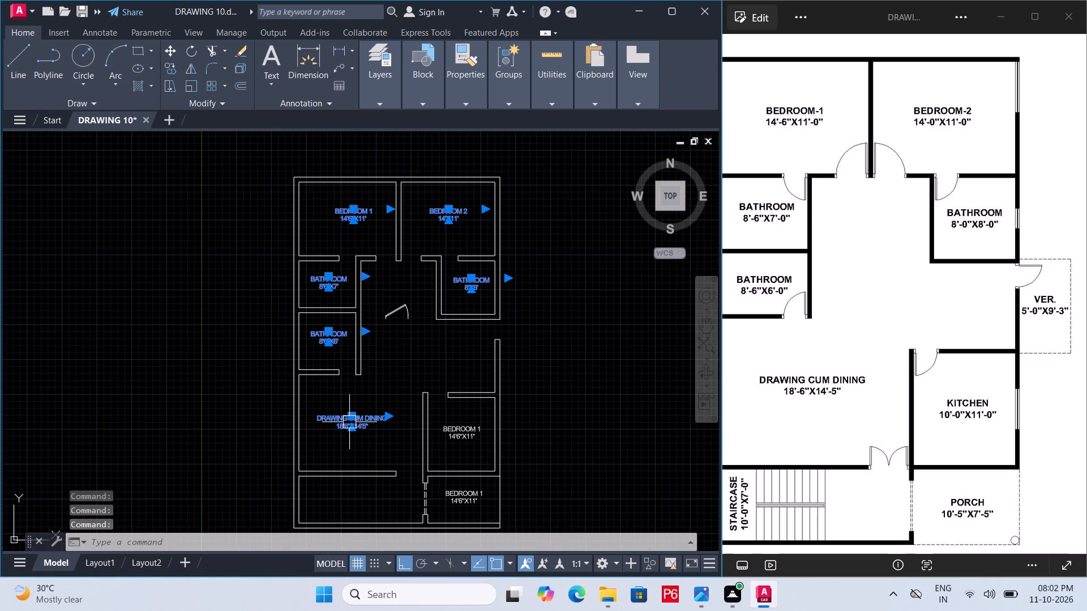
{"action": "left_click", "coordinate": [464, 434]}
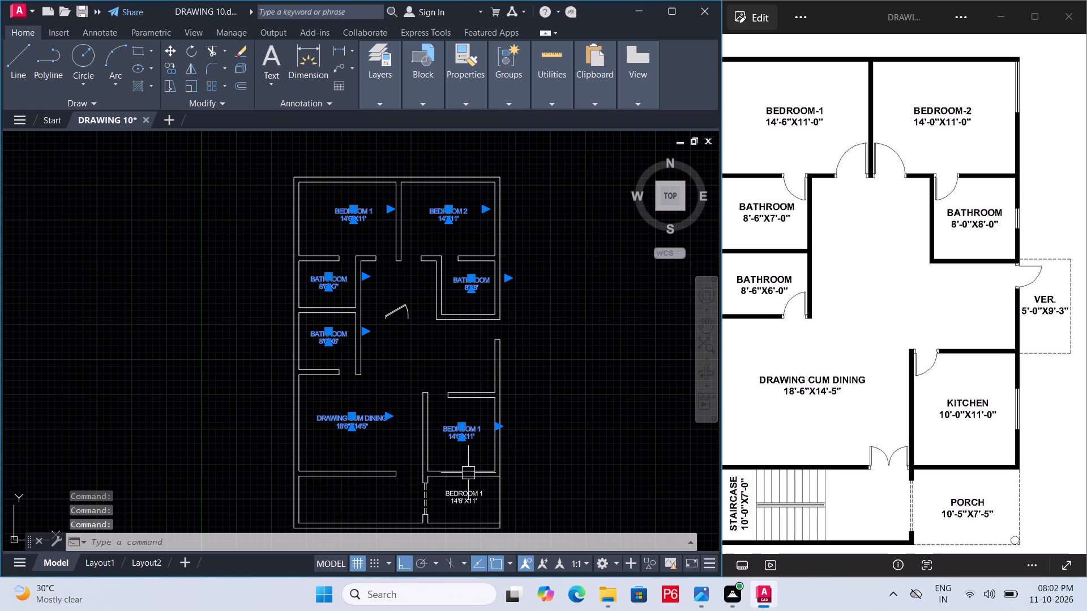
{"action": "left_click", "coordinate": [470, 492]}
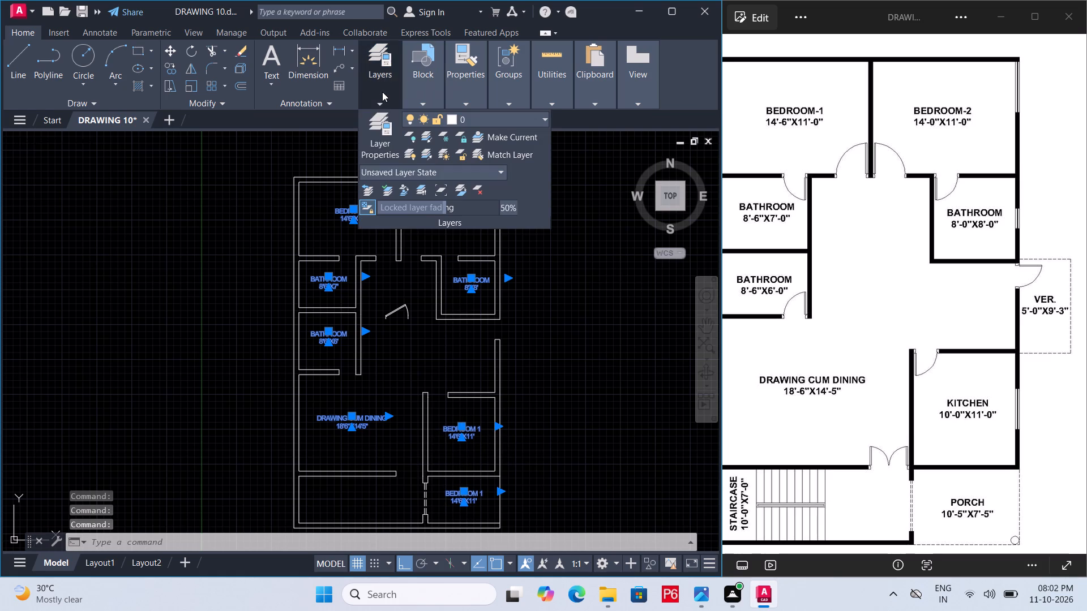
{"action": "left_click", "coordinate": [382, 92]}
{"action": "left_click", "coordinate": [474, 118]}
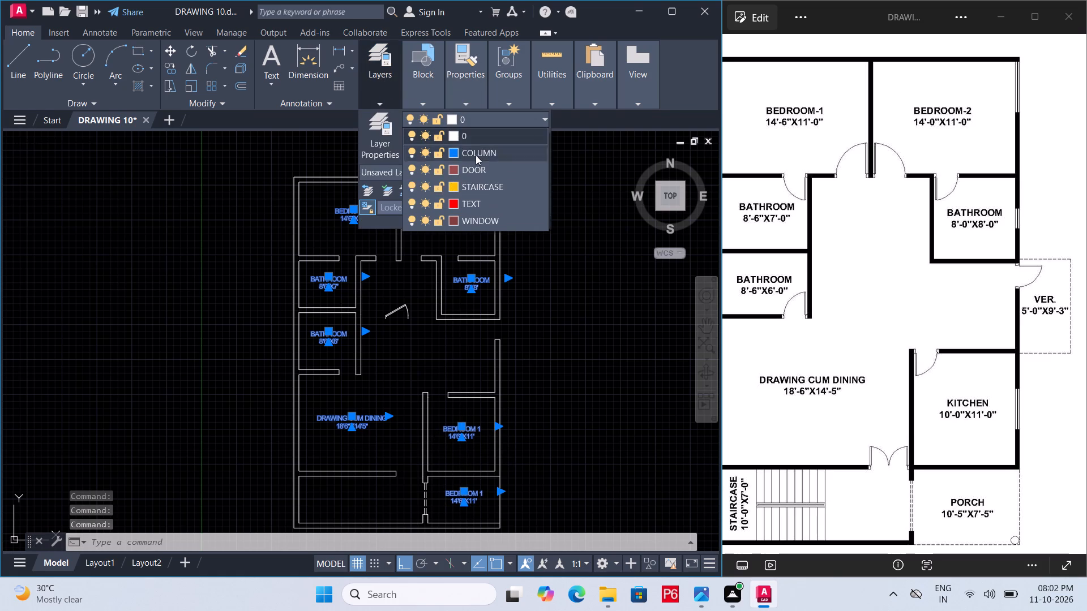
{"action": "left_click", "coordinate": [487, 199]}
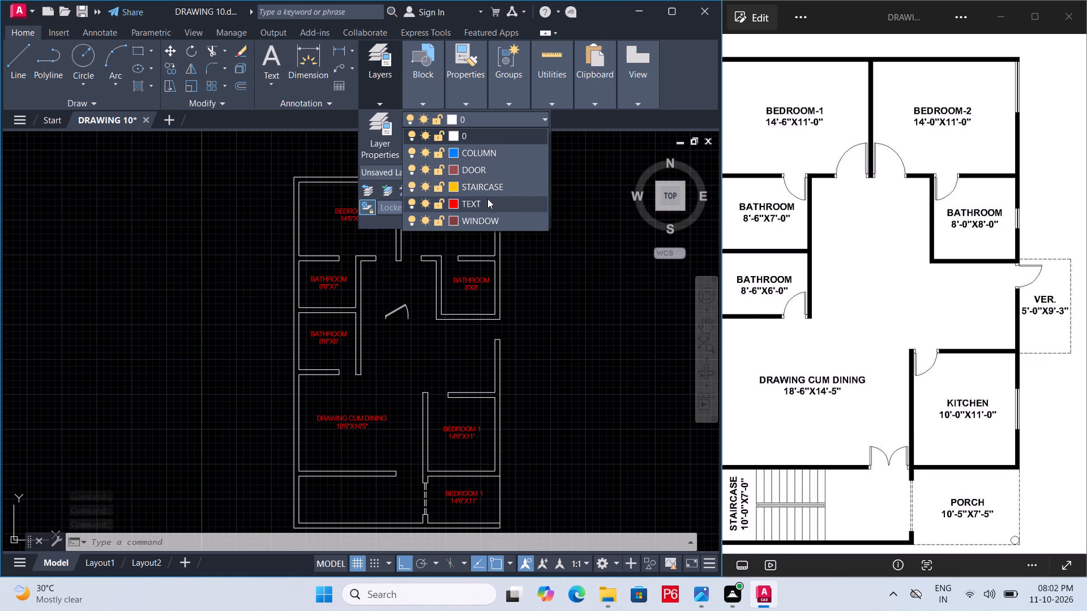
{"action": "left_click", "coordinate": [551, 315]}
{"action": "key", "text": "Escape"}
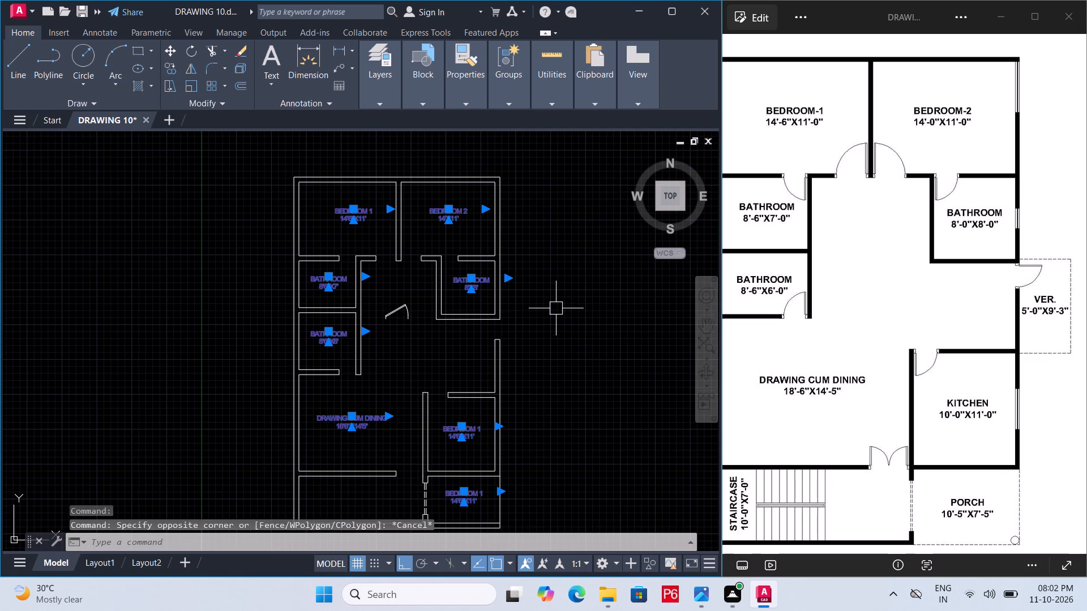
{"action": "key", "text": "ctrl+s"}
{"action": "key", "text": "ctrl+s"}
{"action": "key", "text": "ctrl+s"}
Assign the loose door block in the central hall to the DOOR layer and save the drawing.
{"action": "left_click", "coordinate": [397, 312]}
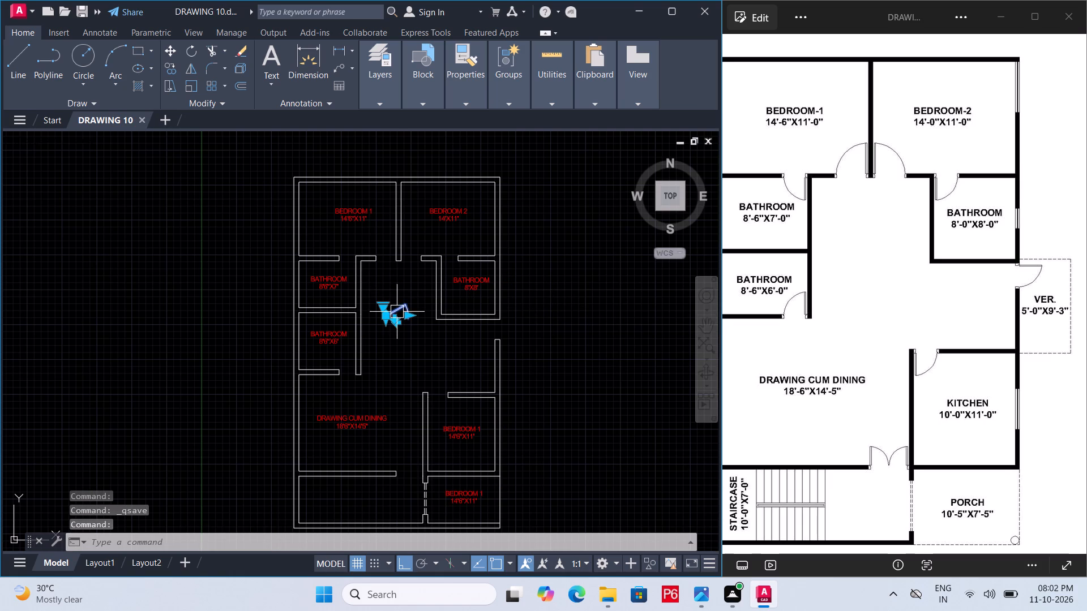
{"action": "left_click", "coordinate": [384, 99]}
{"action": "left_click", "coordinate": [457, 116]}
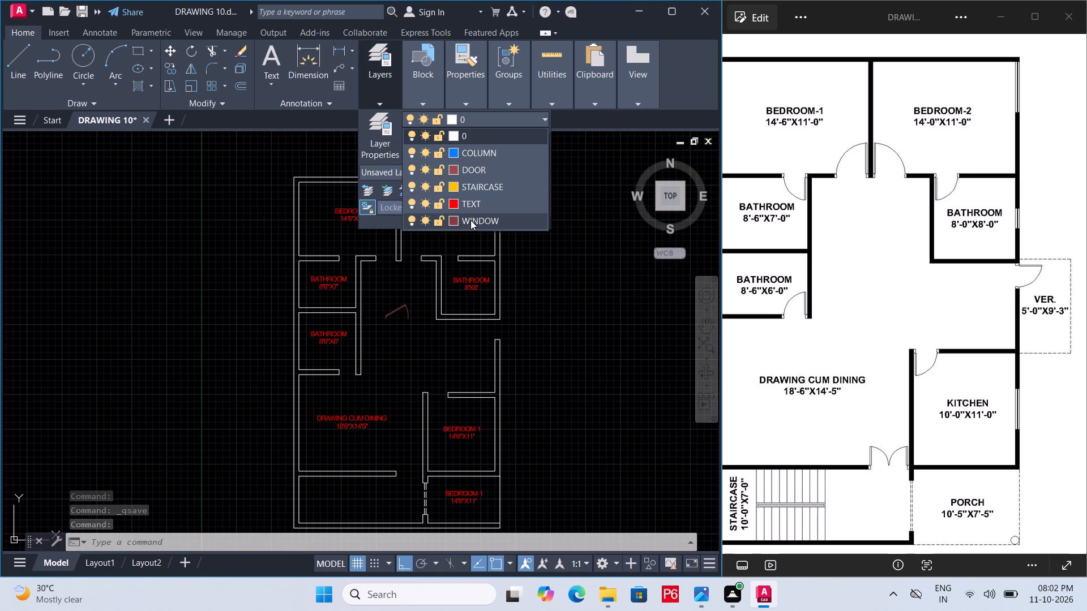
{"action": "left_click", "coordinate": [500, 174]}
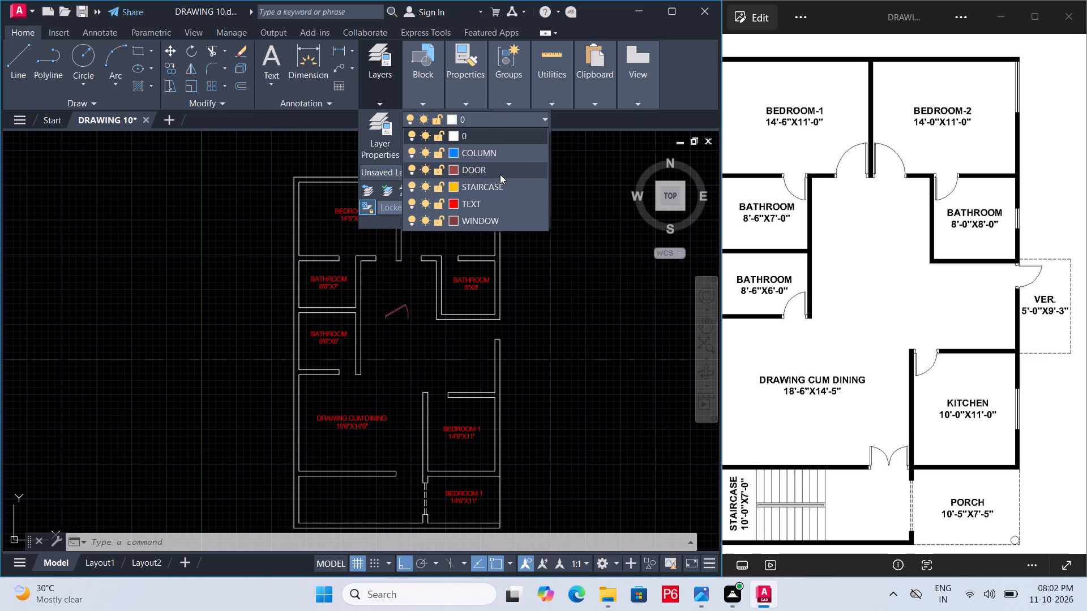
{"action": "key", "text": "ctrl+s"}
{"action": "key", "text": "ctrl+s"}
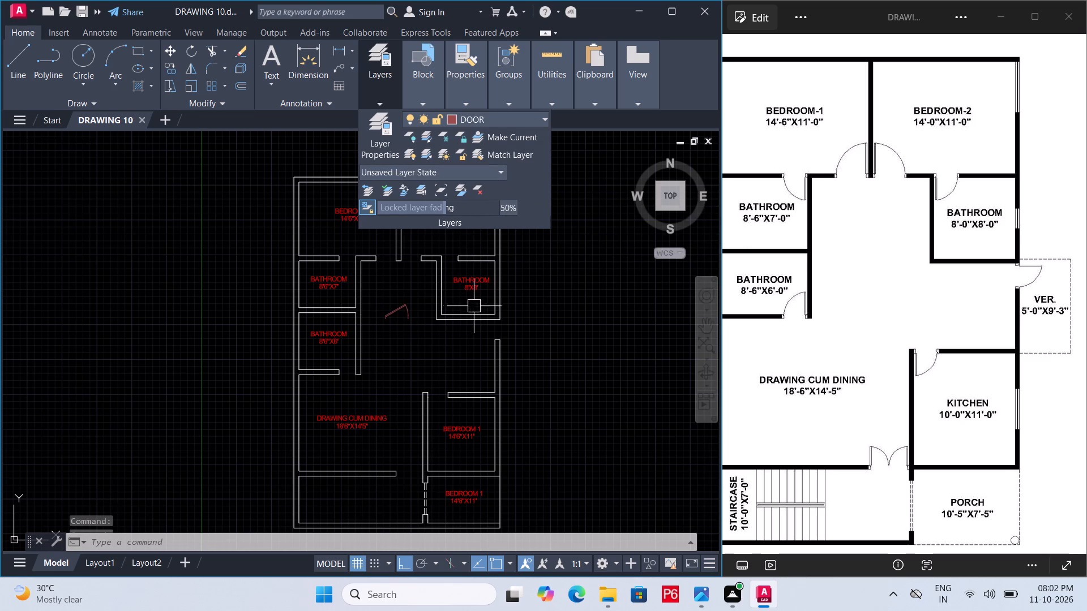
{"action": "key", "text": "ctrl+s"}
{"action": "key", "text": "ctrl+s"}
Set the door block's opening angle to Open 90º and save the drawing.
{"action": "left_click", "coordinate": [399, 312]}
{"action": "scroll", "coordinate": [382, 325], "scroll_direction": "up", "scroll_amount": 2}
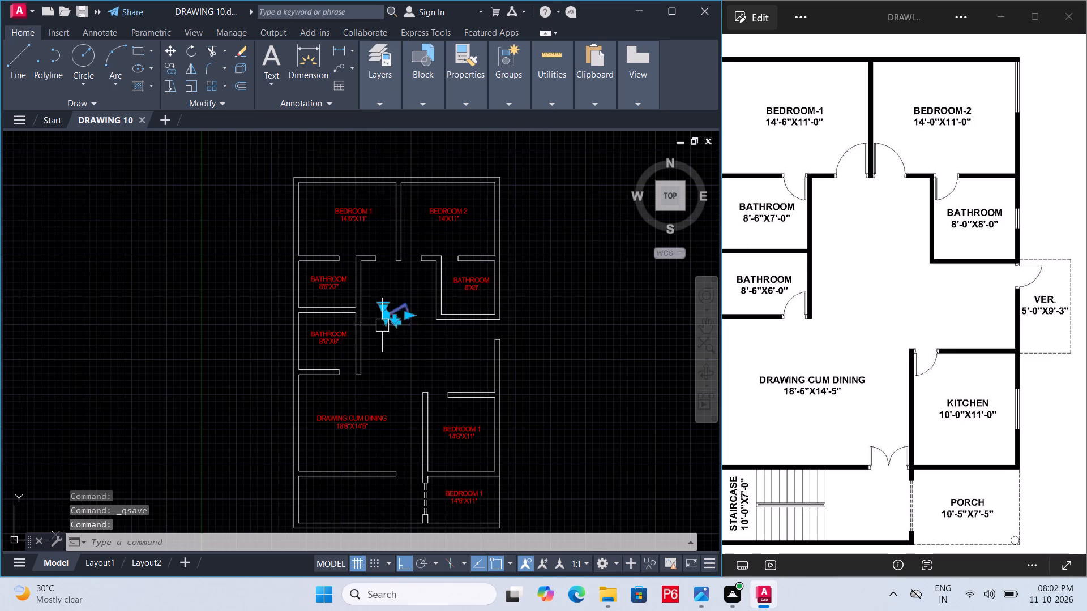
{"action": "left_click", "coordinate": [382, 273]}
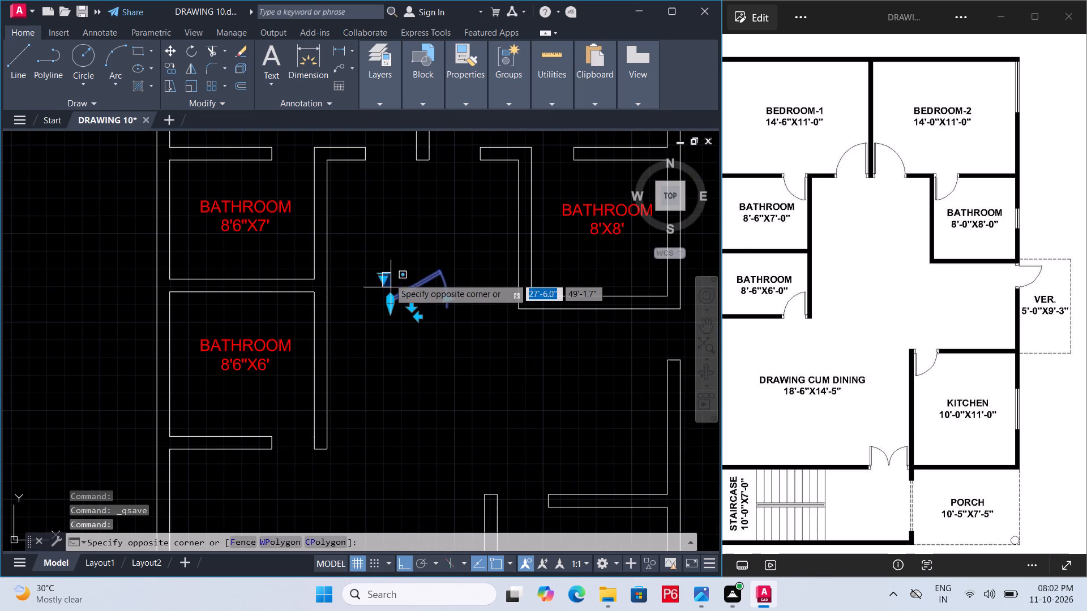
{"action": "left_click", "coordinate": [385, 278]}
{"action": "left_click", "coordinate": [385, 278]}
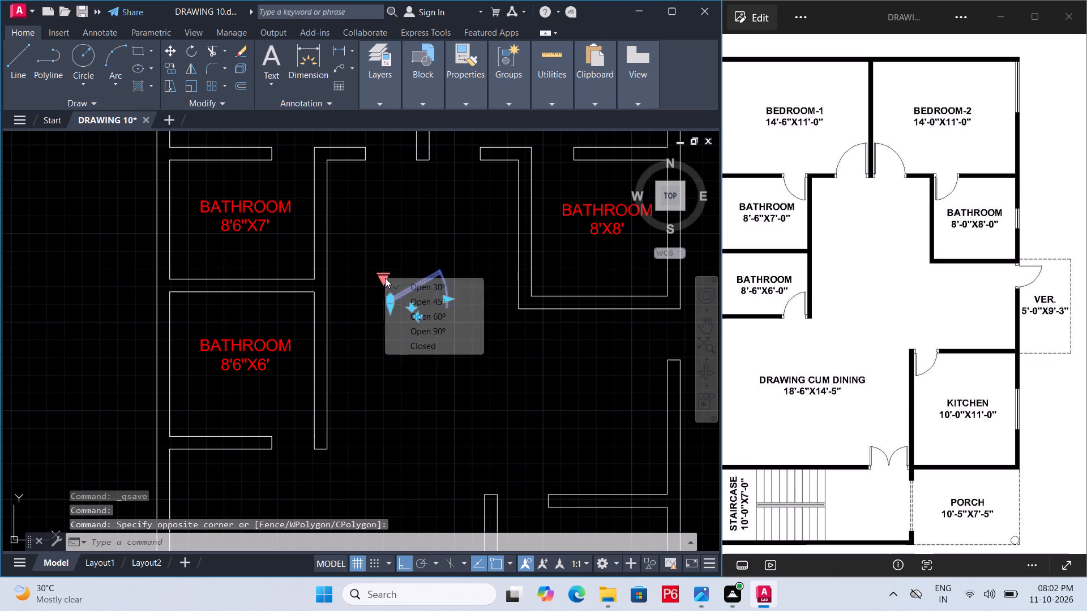
{"action": "left_click", "coordinate": [446, 335]}
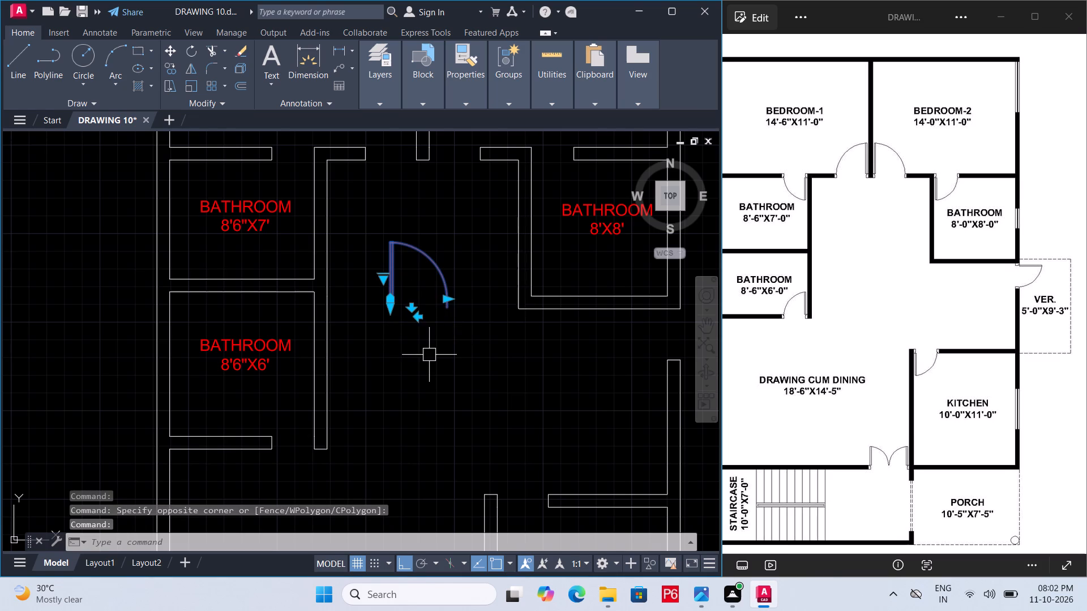
{"action": "key", "text": "ctrl+s"}
{"action": "key", "text": "ctrl+s"}
{"action": "key", "text": "ctrl+s"}
Copy the door from its hinge-side base corner to the lower wall-end corner at the DRAWING CUM DINING entrance, with Ortho off.
{"action": "scroll", "coordinate": [386, 283], "scroll_direction": "down", "scroll_amount": 1}
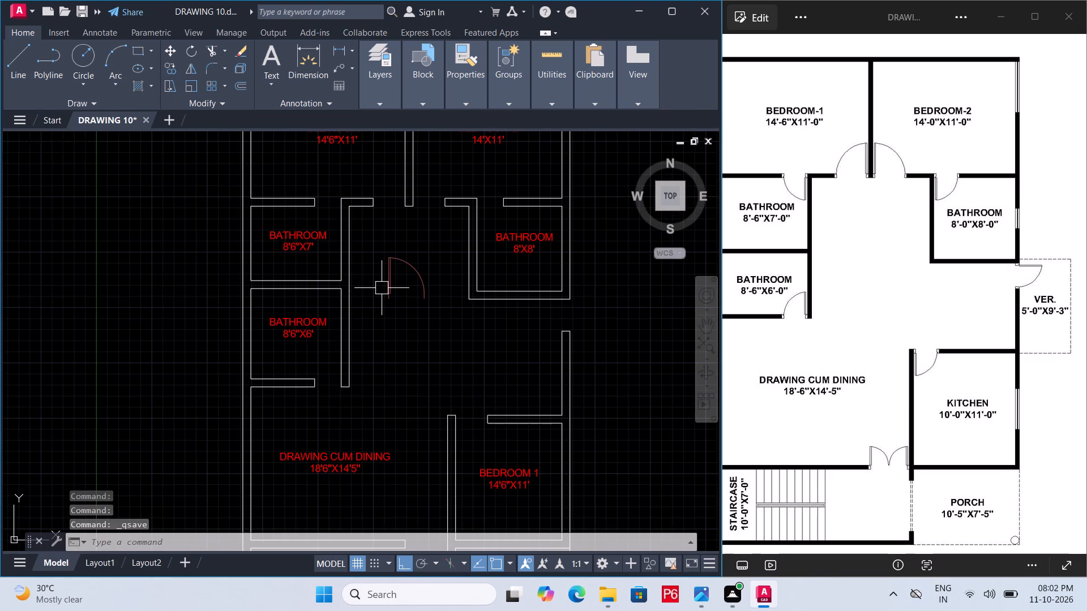
{"action": "middle_click_drag", "start_coordinate": [383, 285], "coordinate": [387, 209]}
{"action": "middle_click", "coordinate": [387, 205]}
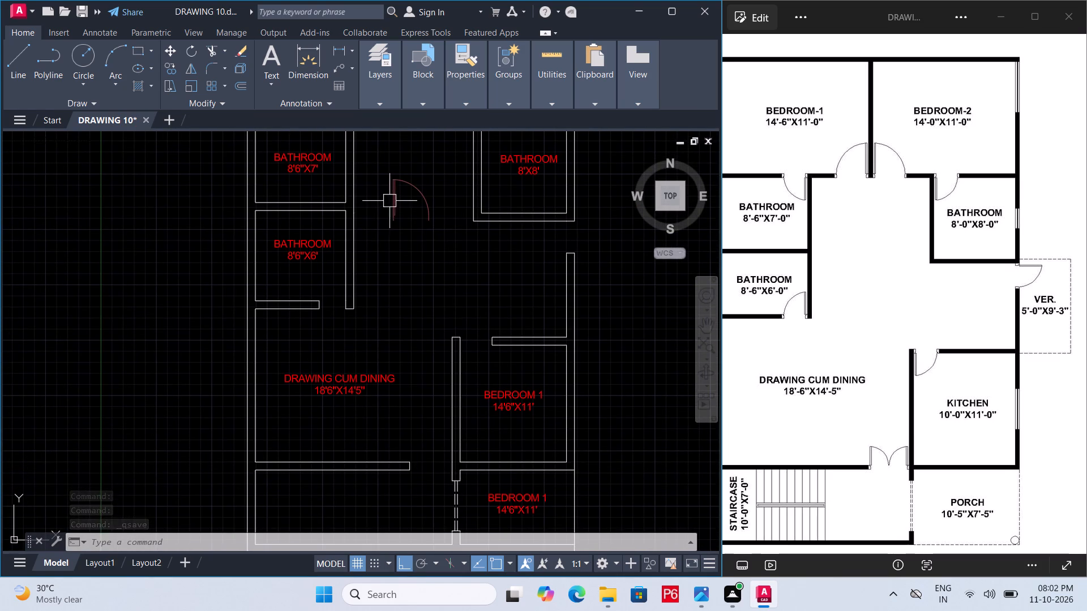
{"action": "left_click", "coordinate": [395, 200]}
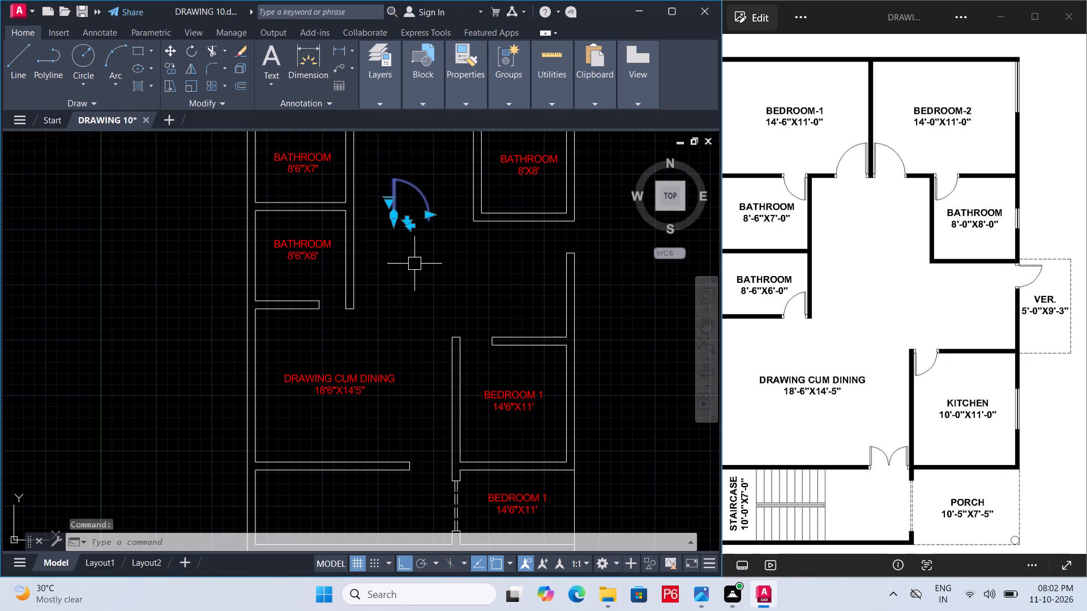
{"action": "key", "text": "m"}
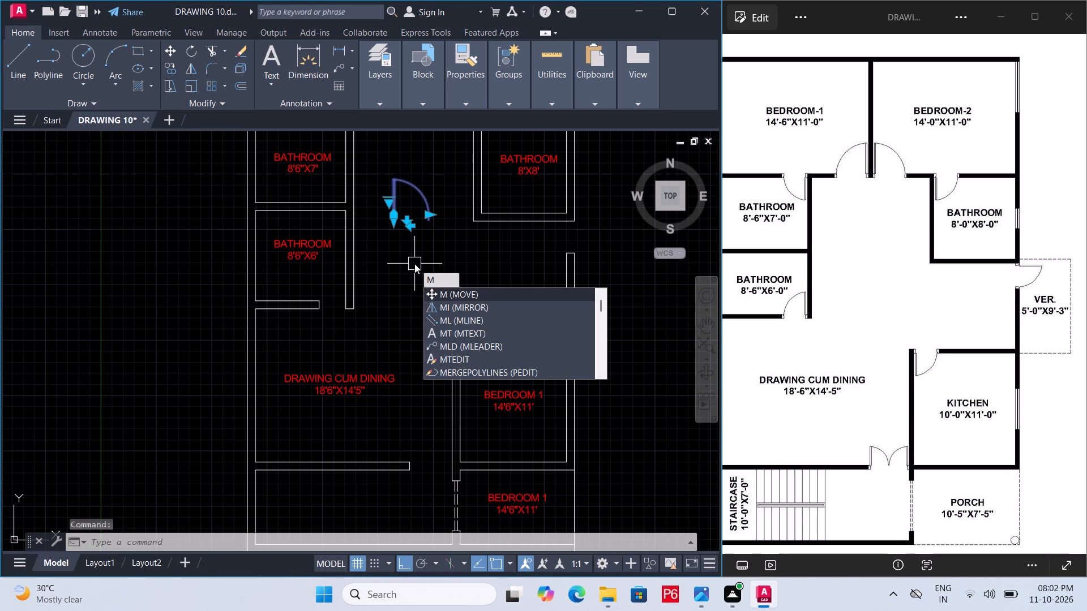
{"action": "key", "text": "BackSpace"}
{"action": "type", "text": "CO"}
{"action": "key", "text": "space"}
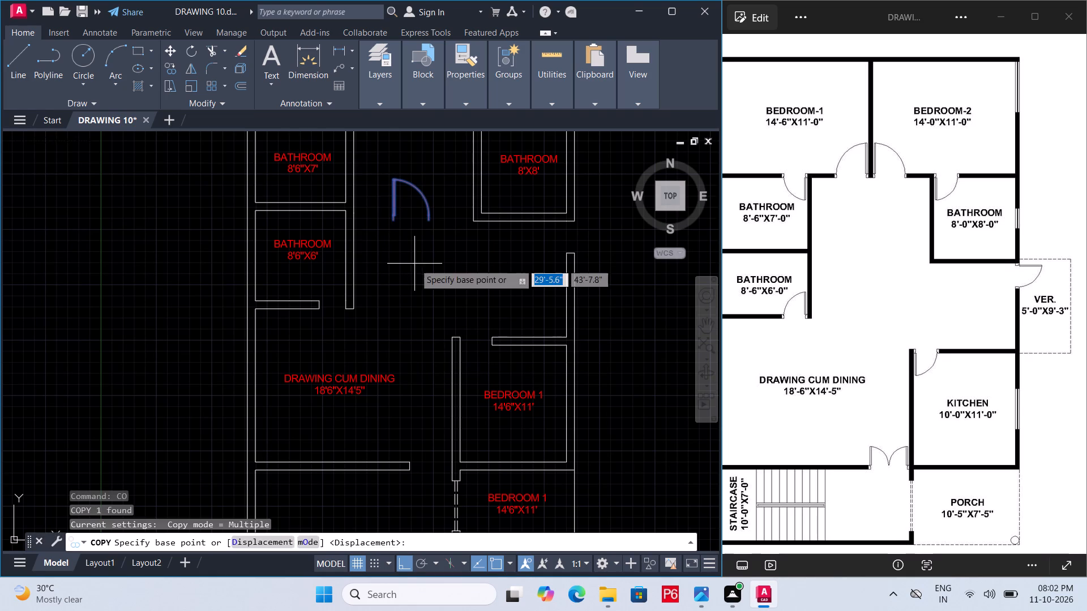
{"action": "scroll", "coordinate": [397, 229], "scroll_direction": "up", "scroll_amount": 3}
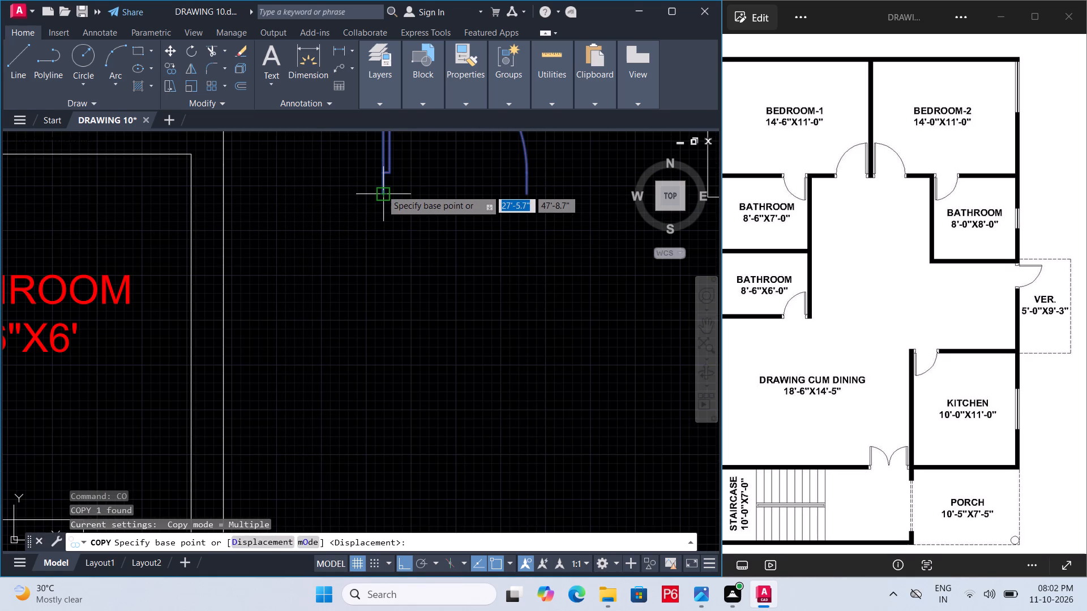
{"action": "left_click", "coordinate": [386, 191]}
{"action": "scroll", "coordinate": [421, 308], "scroll_direction": "down", "scroll_amount": 2}
{"action": "middle_click_drag", "start_coordinate": [421, 299], "coordinate": [427, 221]}
{"action": "key", "text": "F8"}
{"action": "middle_click_drag", "start_coordinate": [440, 318], "coordinate": [439, 170]}
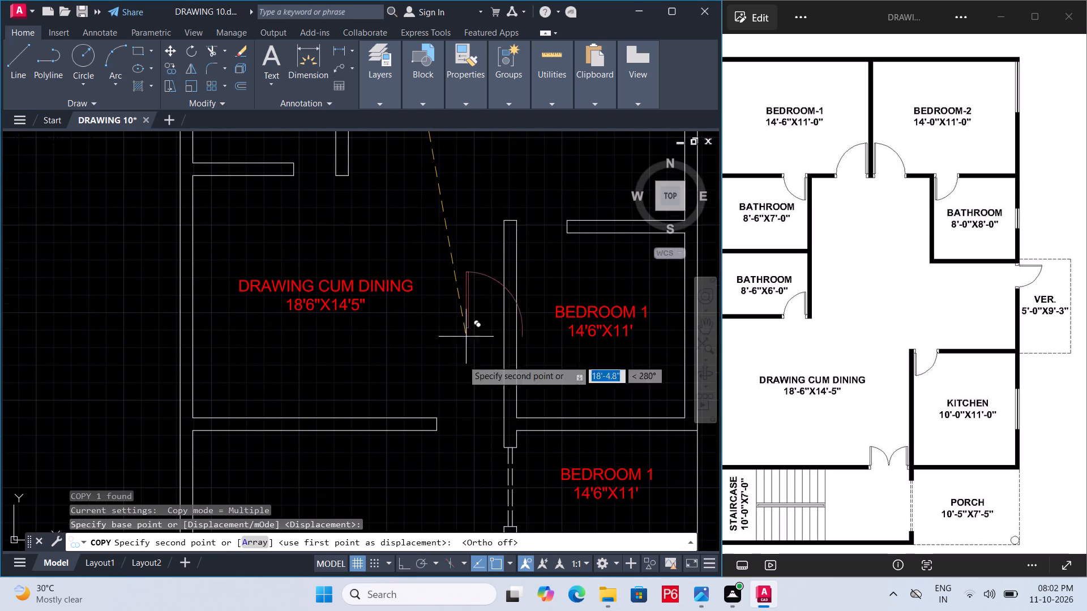
{"action": "scroll", "coordinate": [435, 414], "scroll_direction": "up", "scroll_amount": 2}
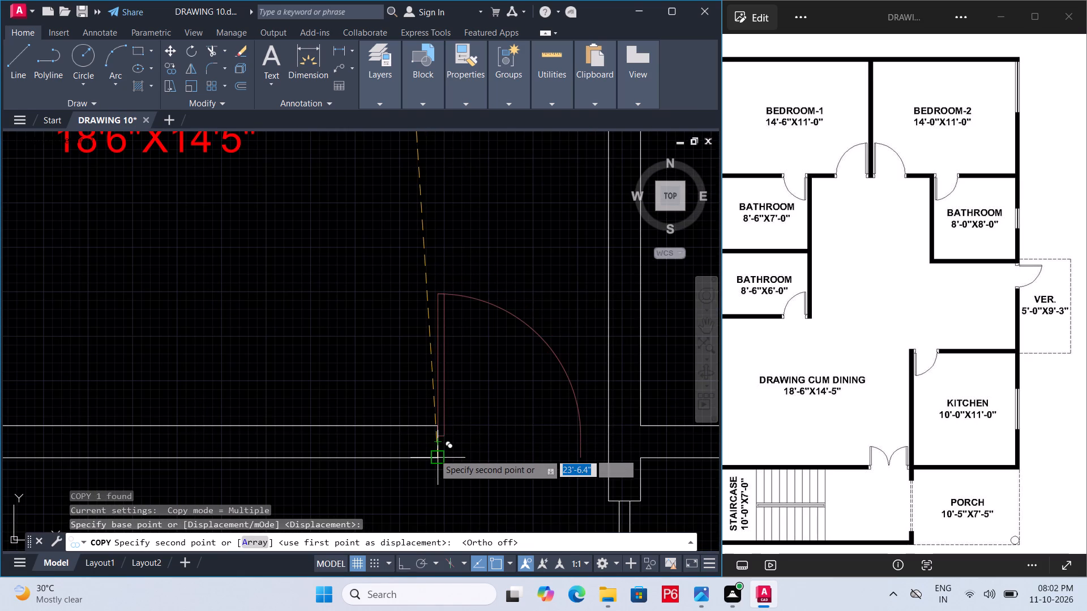
{"action": "double_click", "coordinate": [435, 454]}
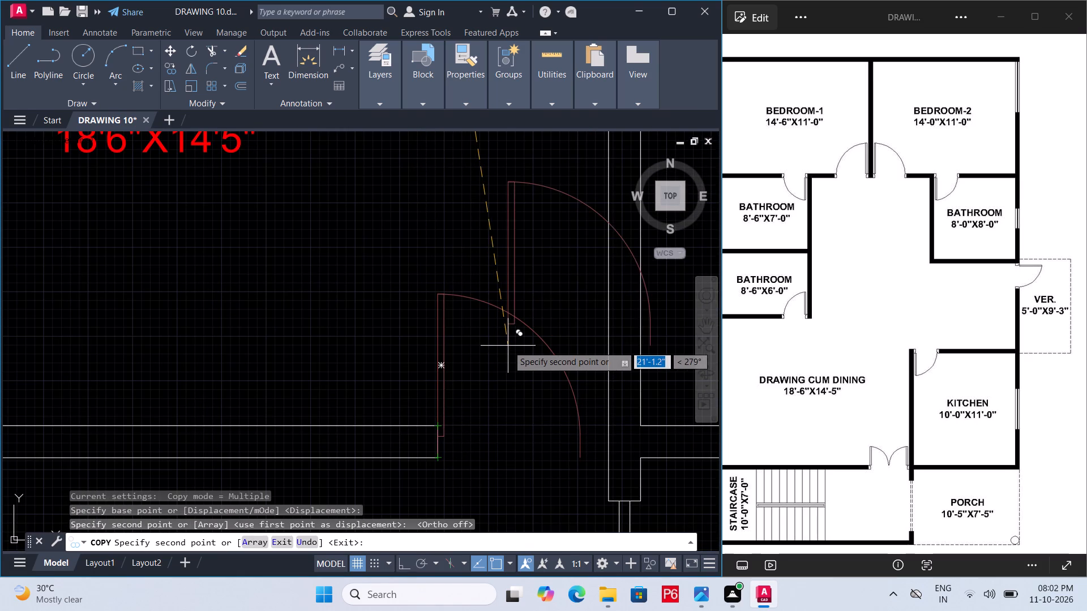
Place a second, loose copy of the door inside the DRAWING CUM DINING room and save the drawing.
{"action": "left_click", "coordinate": [331, 285]}
{"action": "key", "text": "space"}
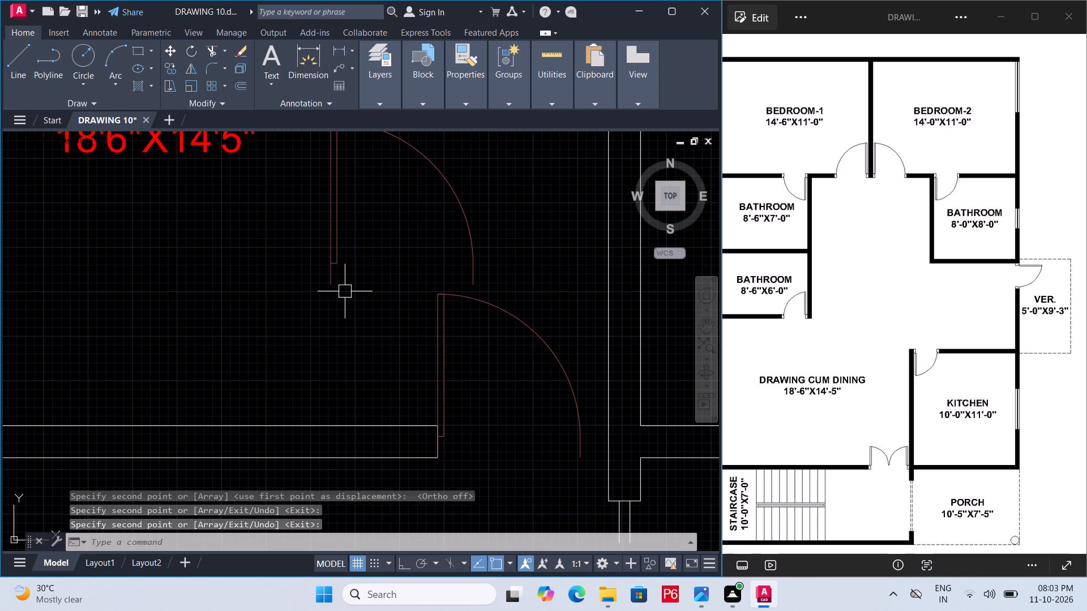
{"action": "key", "text": "ctrl+s"}
{"action": "key", "text": "ctrl+s"}
Mirror the loose door copy in the dining room about a vertical line, erasing the source object.
{"action": "left_click", "coordinate": [334, 265]}
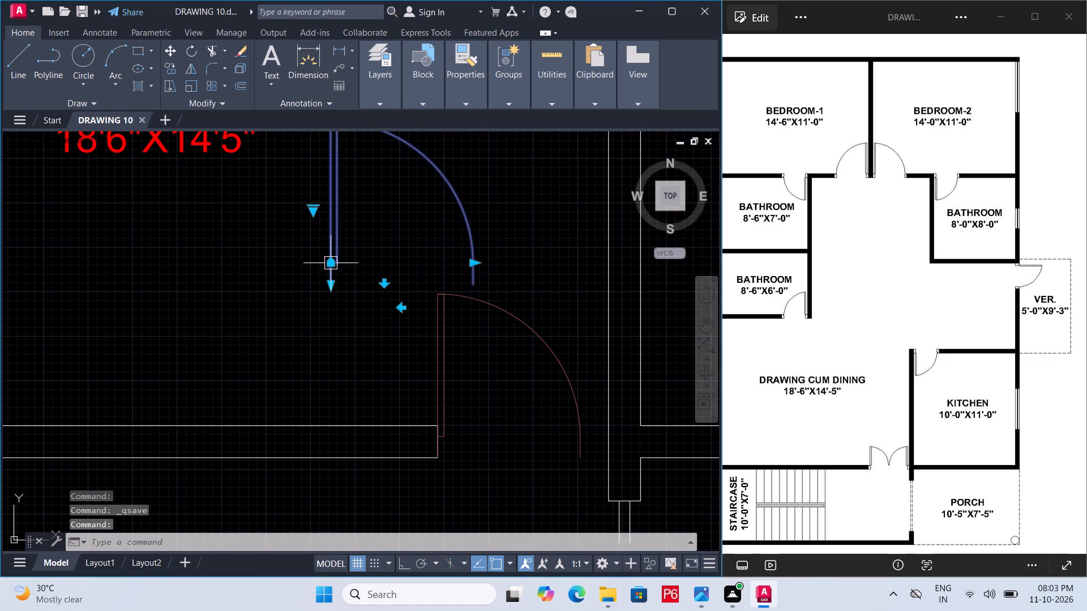
{"action": "scroll", "coordinate": [347, 291], "scroll_direction": "down", "scroll_amount": 1}
{"action": "middle_click_drag", "start_coordinate": [347, 291], "coordinate": [420, 343]}
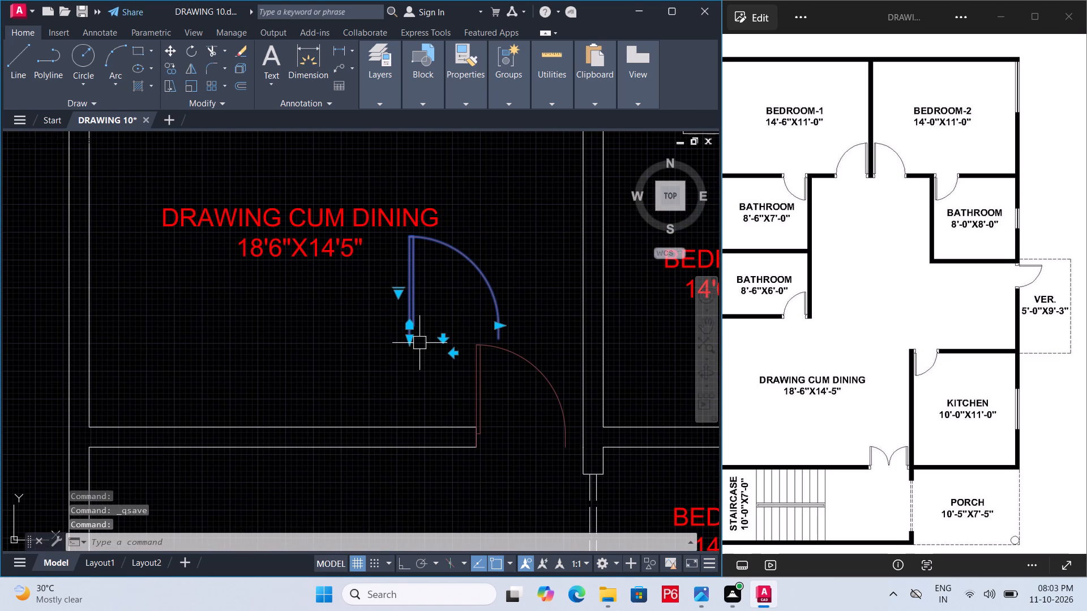
{"action": "type", "text": "MI"}
{"action": "key", "text": "space"}
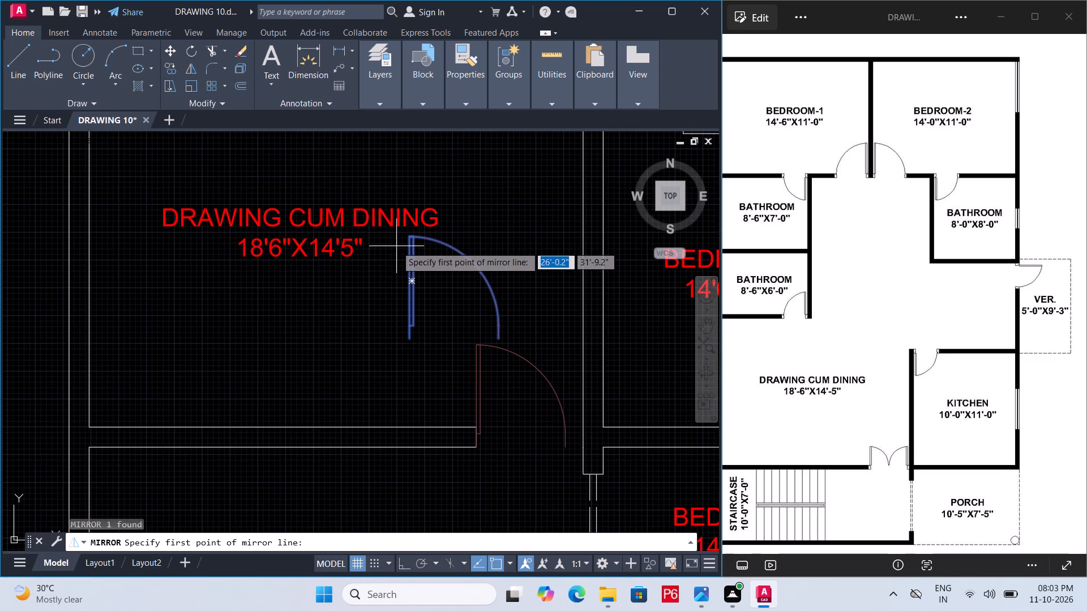
{"action": "left_click", "coordinate": [396, 246]}
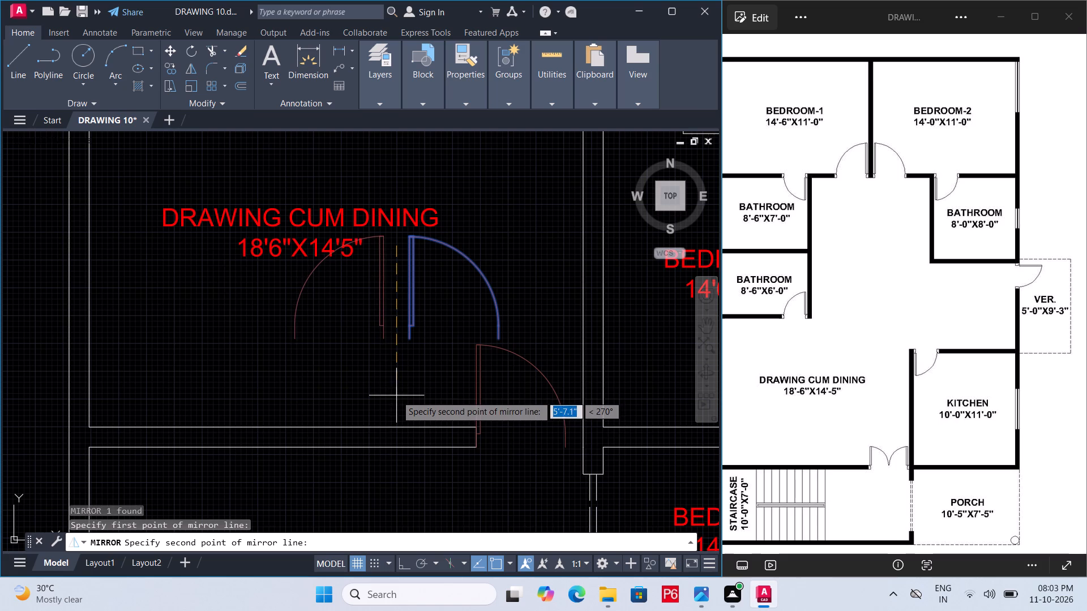
{"action": "key", "text": "F8"}
{"action": "left_click", "coordinate": [383, 395]}
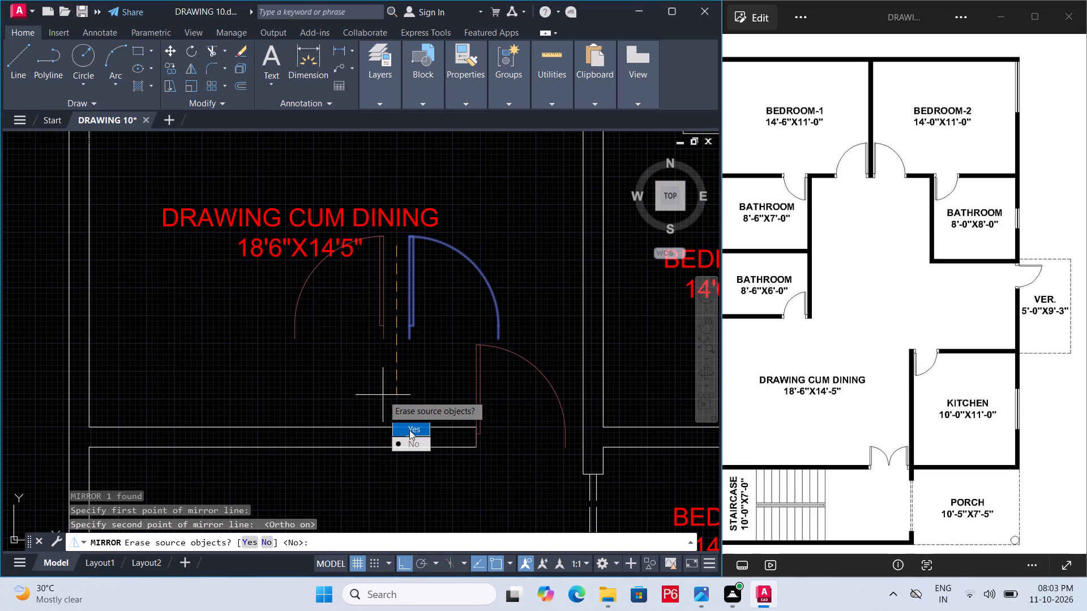
{"action": "left_click_drag", "start_coordinate": [414, 427], "coordinate": [383, 395]}
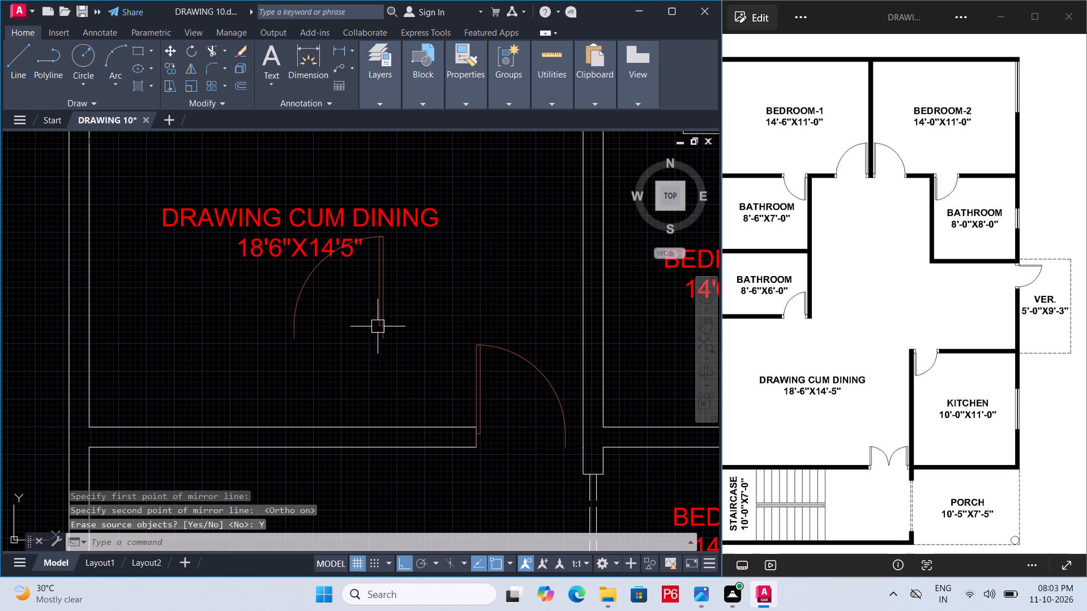
Move the mirrored door from its hinge-side base corner to the wall corner opposite the first entrance door, with Ortho off, and save.
{"action": "left_click", "coordinate": [375, 300]}
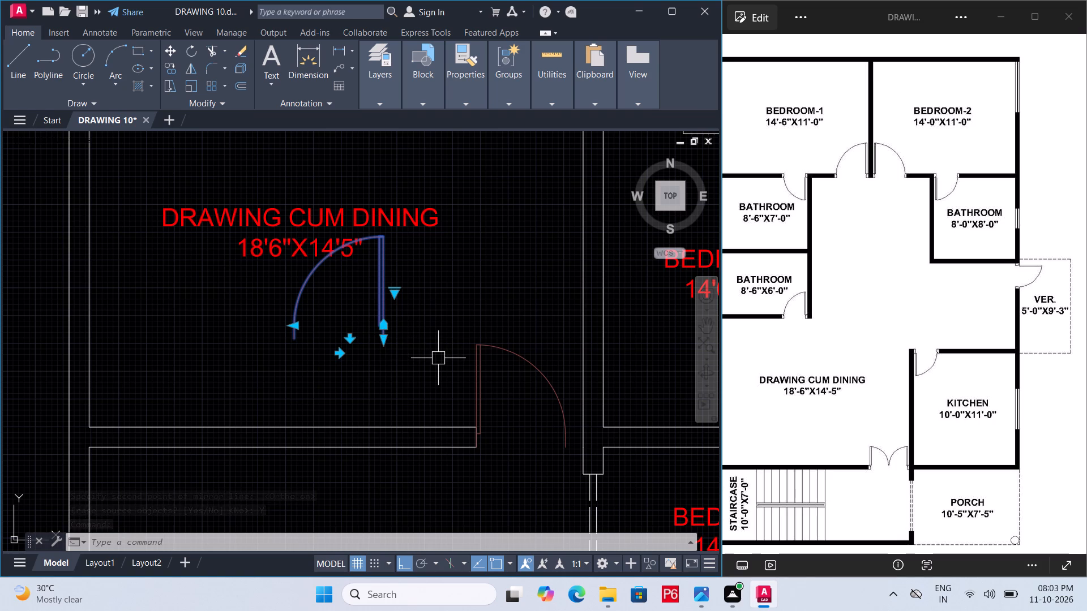
{"action": "type", "text": "M"}
{"action": "key", "text": "space"}
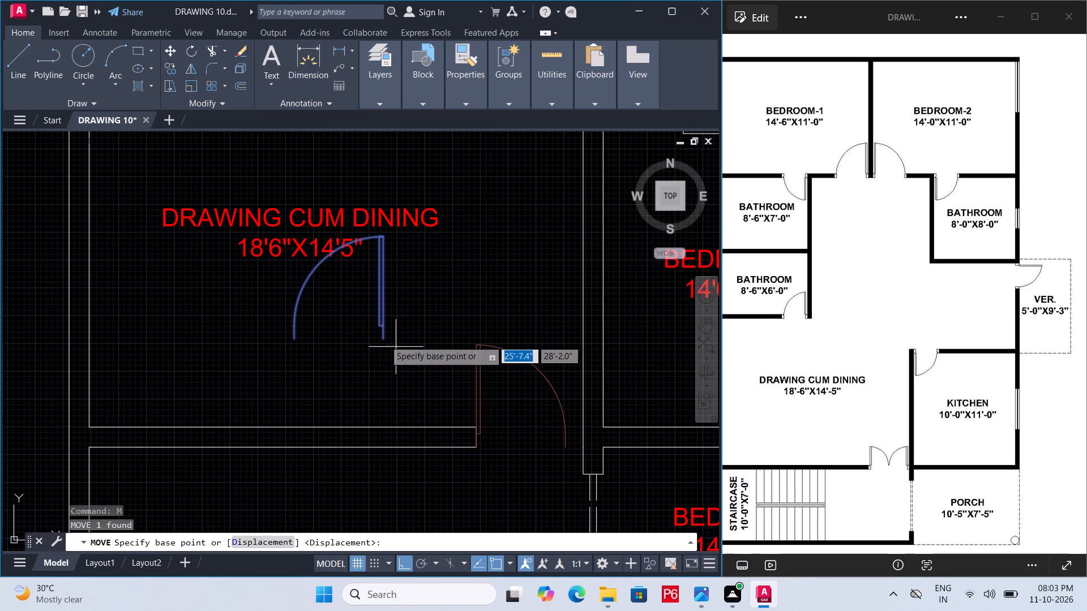
{"action": "left_click", "coordinate": [384, 339]}
{"action": "key", "text": "F8"}
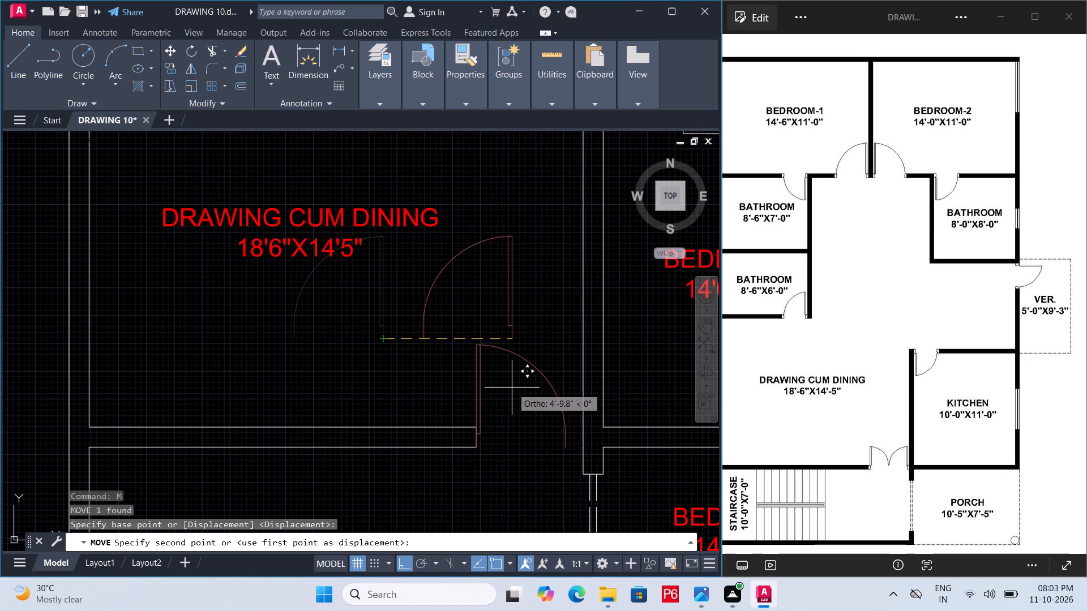
{"action": "middle_click_drag", "start_coordinate": [591, 429], "coordinate": [533, 385]}
{"action": "scroll", "coordinate": [532, 384], "scroll_direction": "up", "scroll_amount": 1}
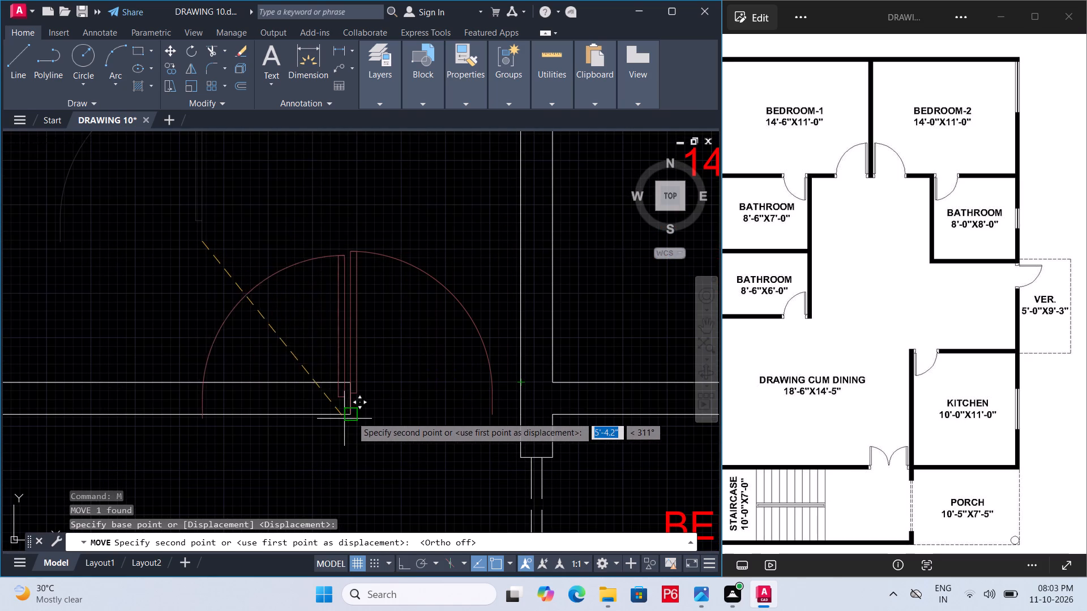
{"action": "left_click", "coordinate": [525, 413]}
{"action": "key", "text": "ctrl+s"}
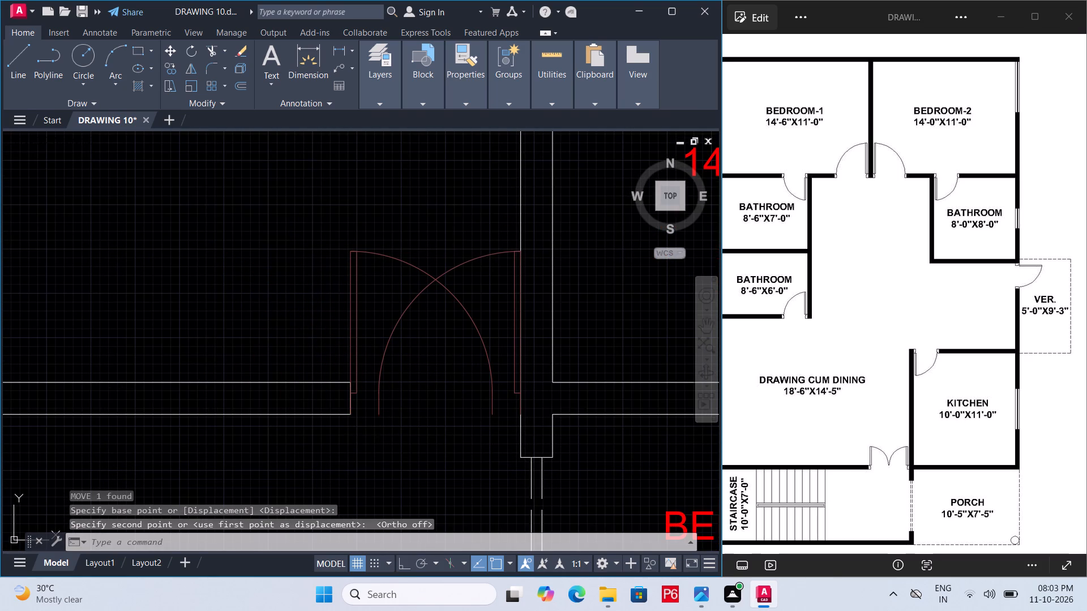
{"action": "key", "text": "ctrl+s"}
{"action": "key", "text": "ctrl+s"}
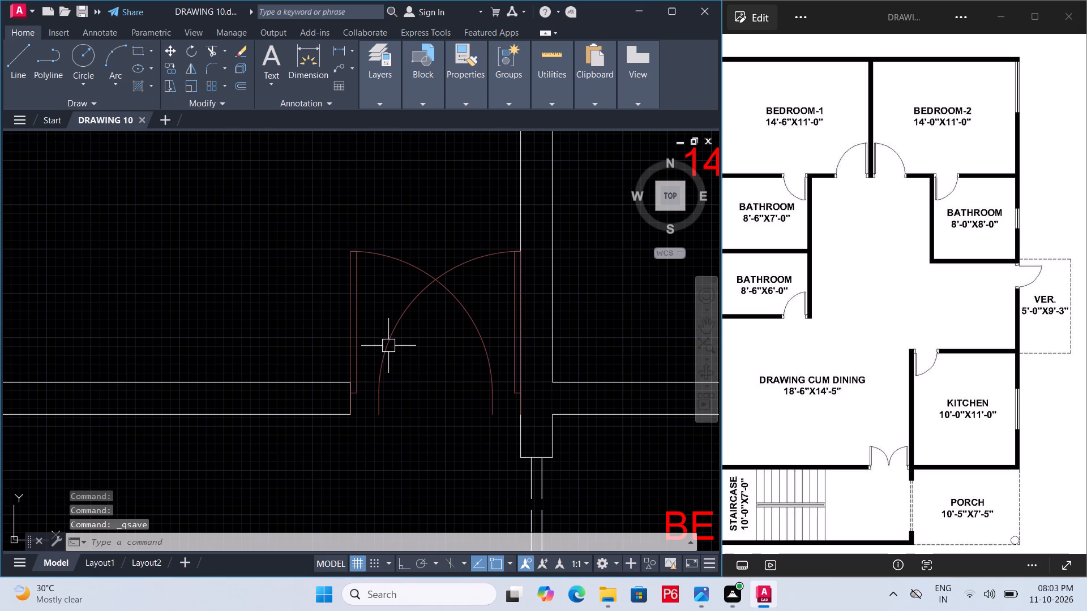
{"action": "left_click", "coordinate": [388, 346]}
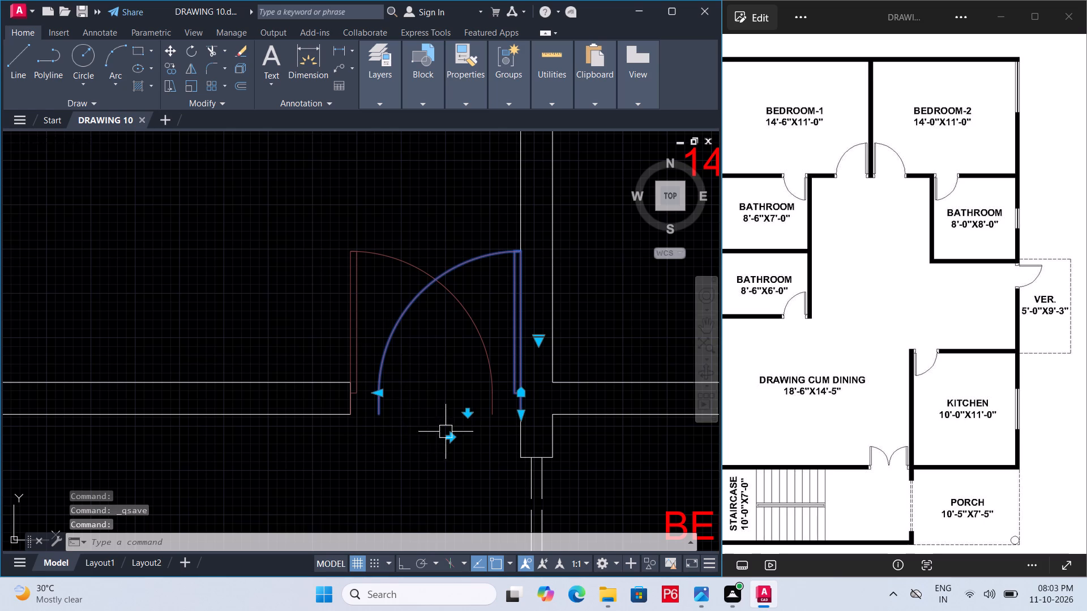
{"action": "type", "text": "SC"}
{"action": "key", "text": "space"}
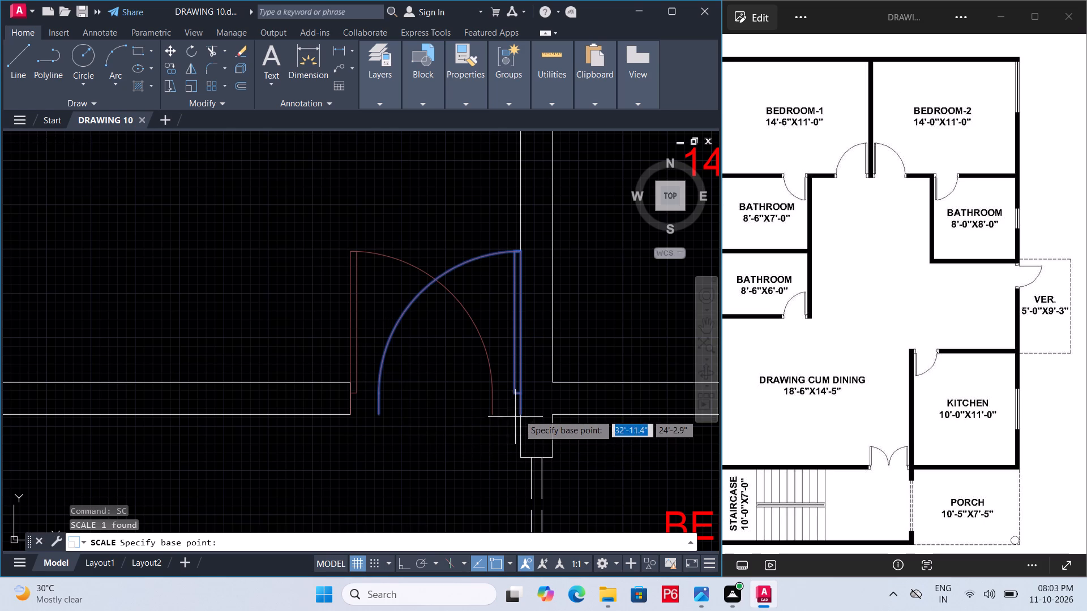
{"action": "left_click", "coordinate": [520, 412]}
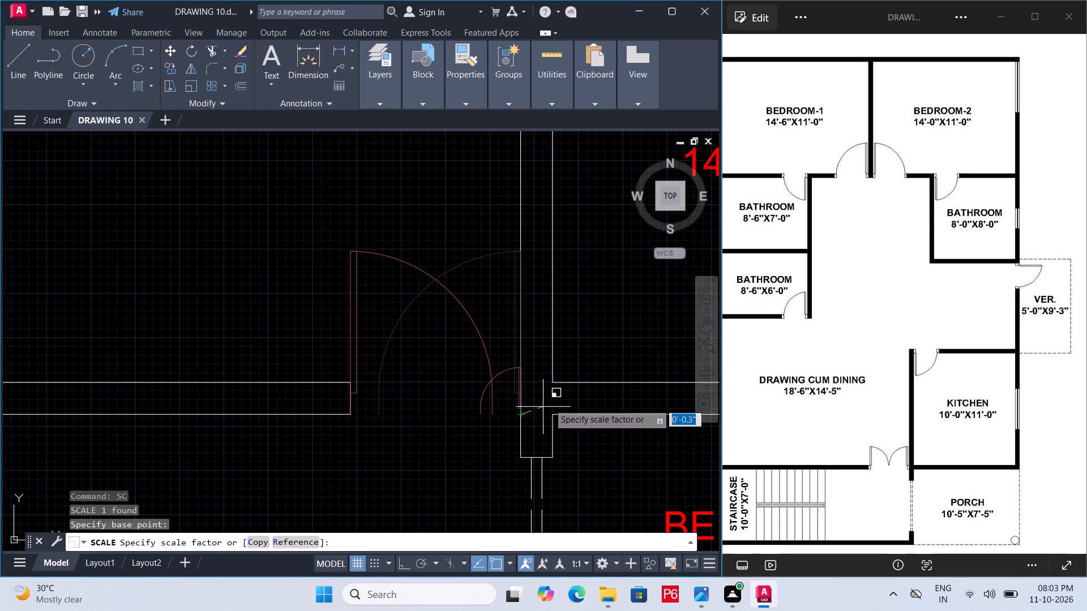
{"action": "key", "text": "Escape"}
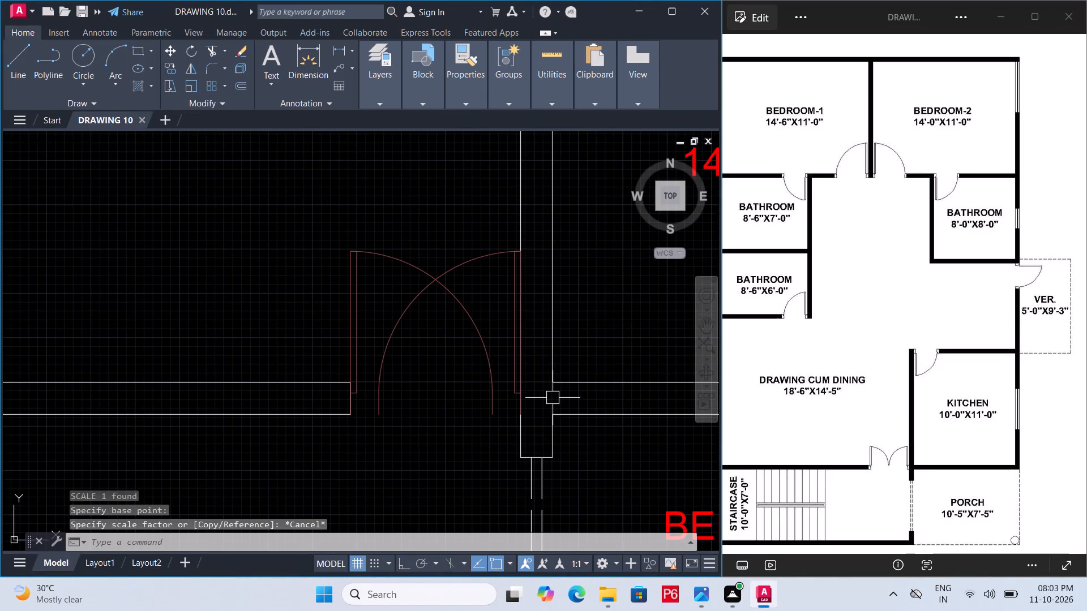
Draw a horizontal helper line with Ortho on from the first door's base corner across the entrance opening, past the opposite wall face.
{"action": "type", "text": "L"}
{"action": "key", "text": "space"}
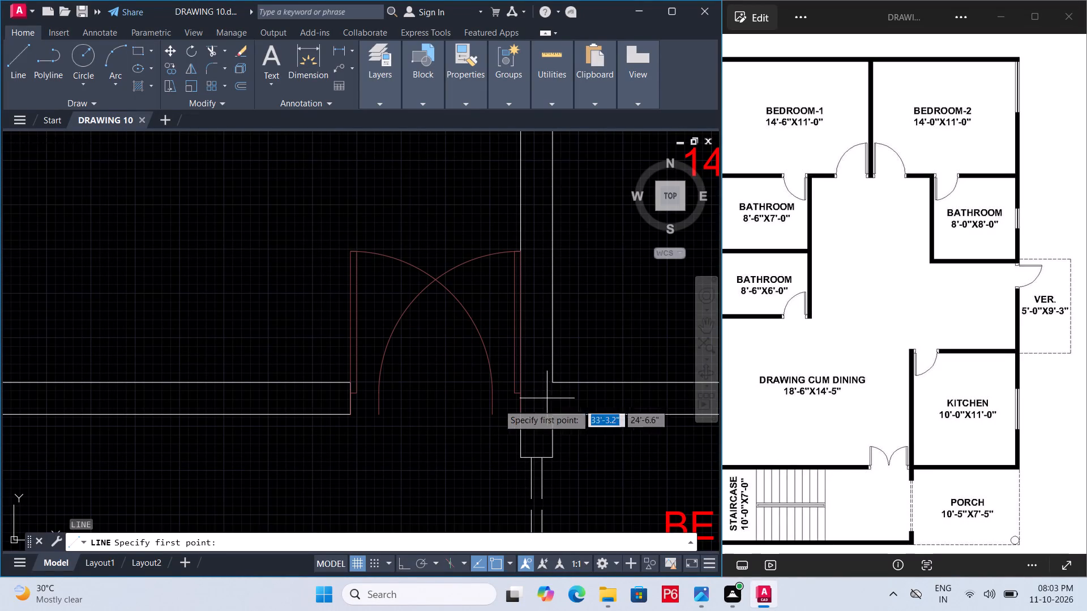
{"action": "left_click", "coordinate": [352, 412]}
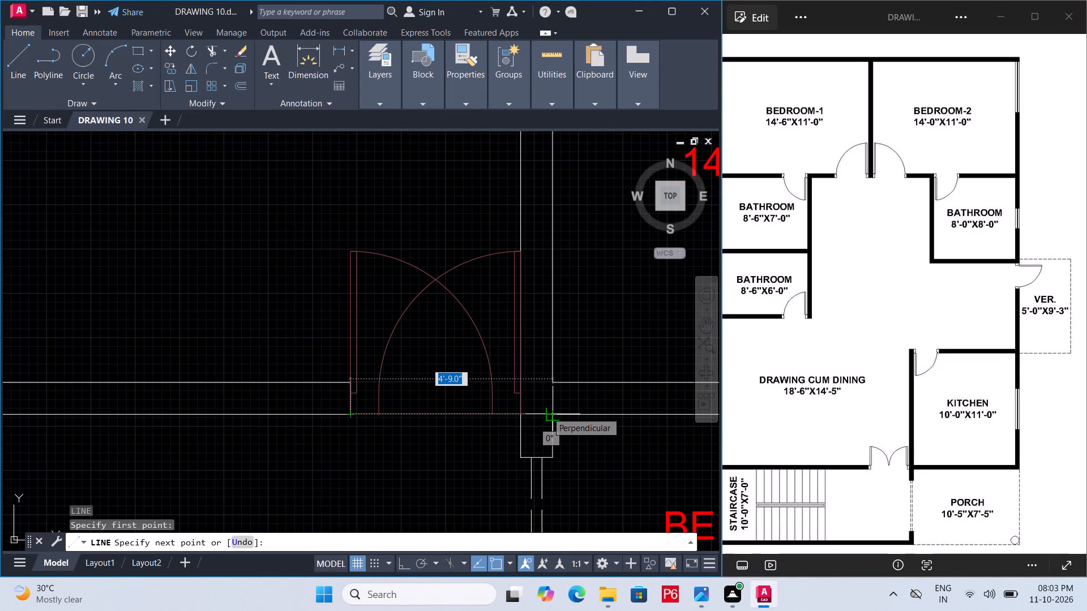
{"action": "scroll", "coordinate": [536, 415], "scroll_direction": "up", "scroll_amount": 1}
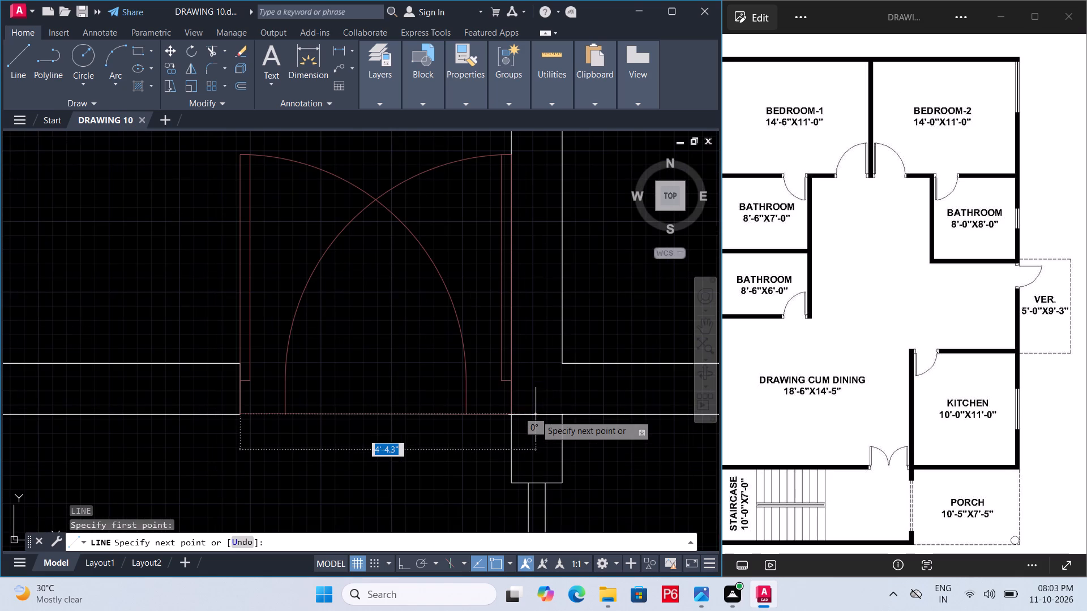
{"action": "scroll", "coordinate": [531, 425], "scroll_direction": "up", "scroll_amount": 1}
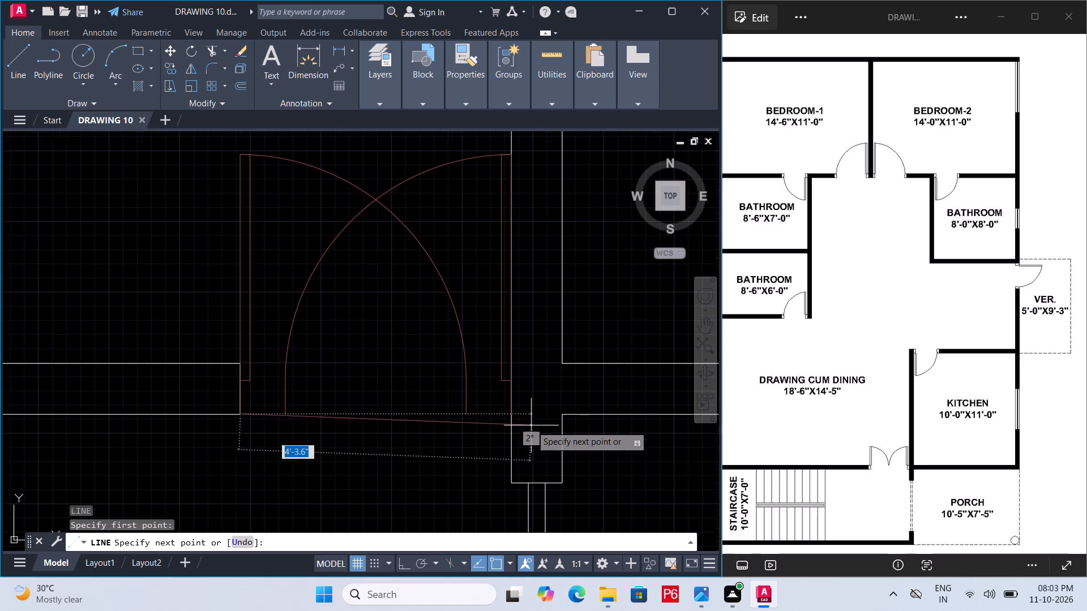
{"action": "key", "text": "F8"}
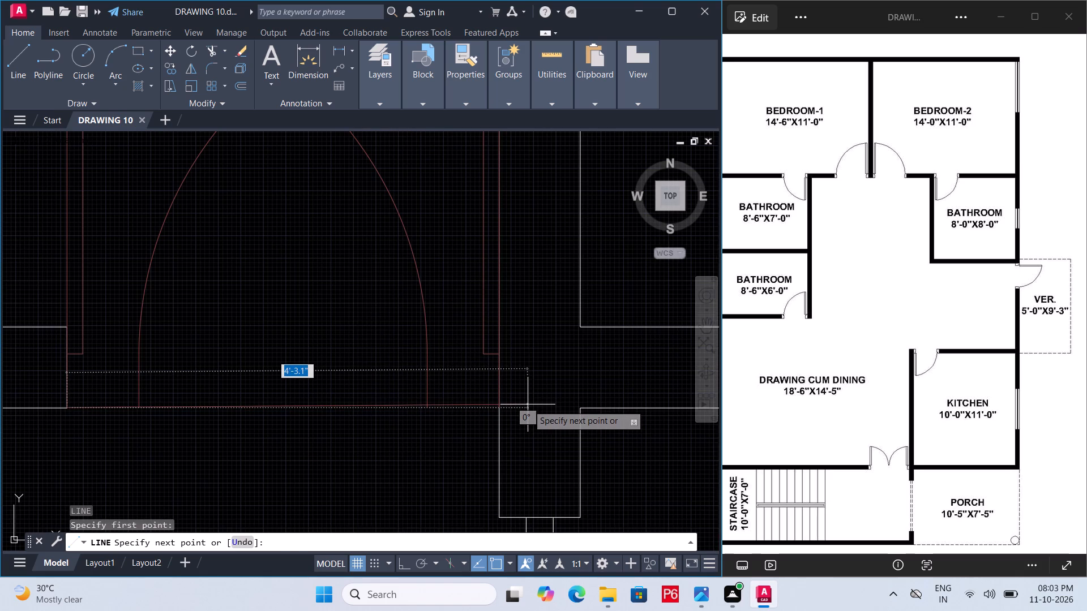
{"action": "left_click", "coordinate": [529, 408]}
{"action": "key", "text": "Escape"}
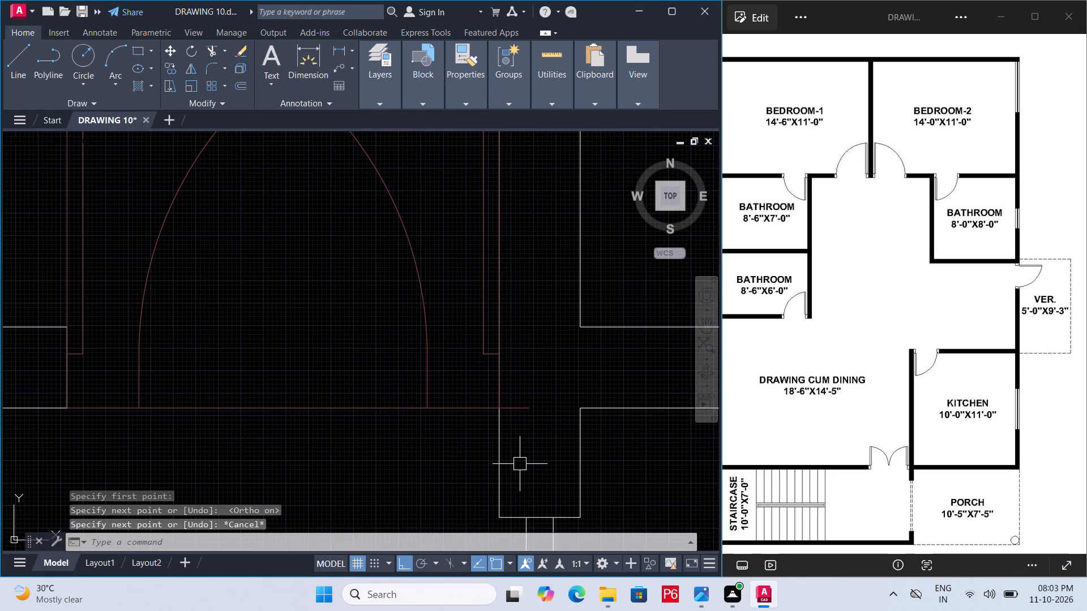
Trim the part of the helper line that extends beyond the opposite wall face.
{"action": "type", "text": "TR"}
{"action": "key", "text": "space"}
{"action": "key", "text": "space"}
{"action": "left_click", "coordinate": [527, 412]}
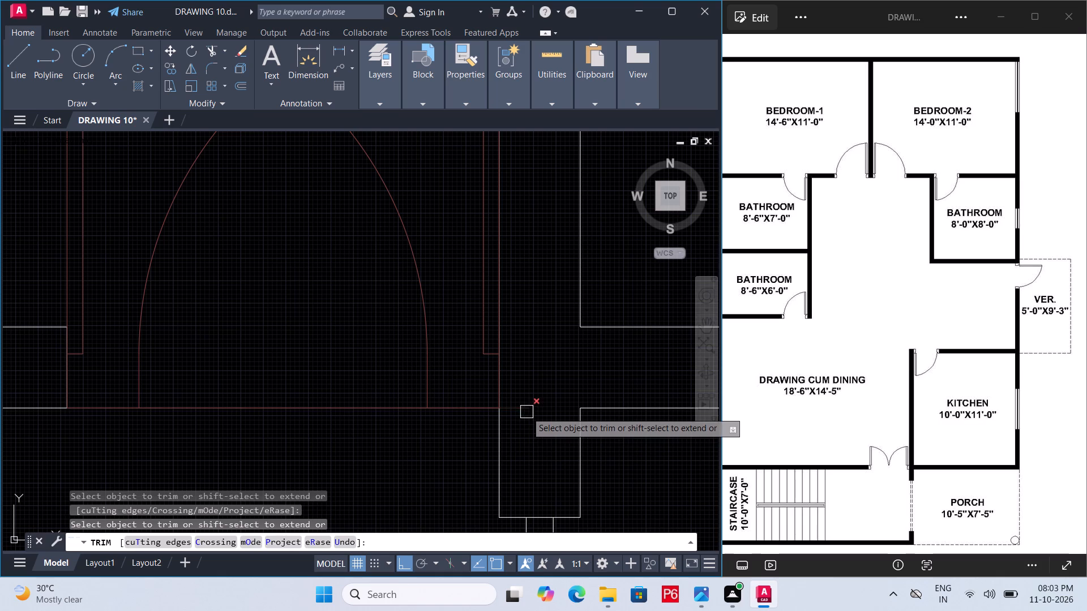
{"action": "type", "text": "L"}
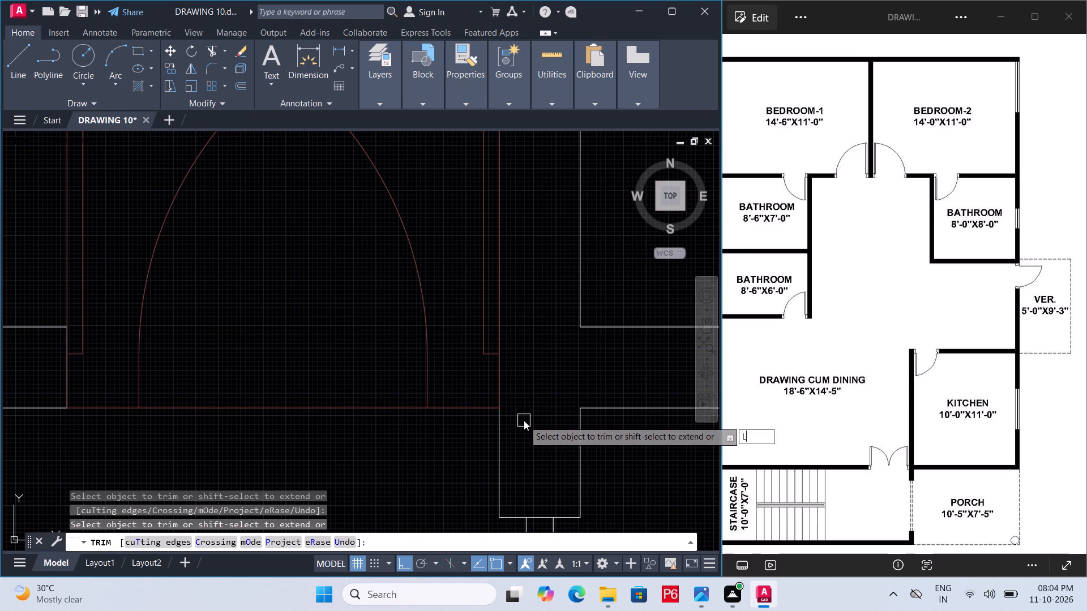
{"action": "key", "text": "space"}
{"action": "key", "text": "space"}
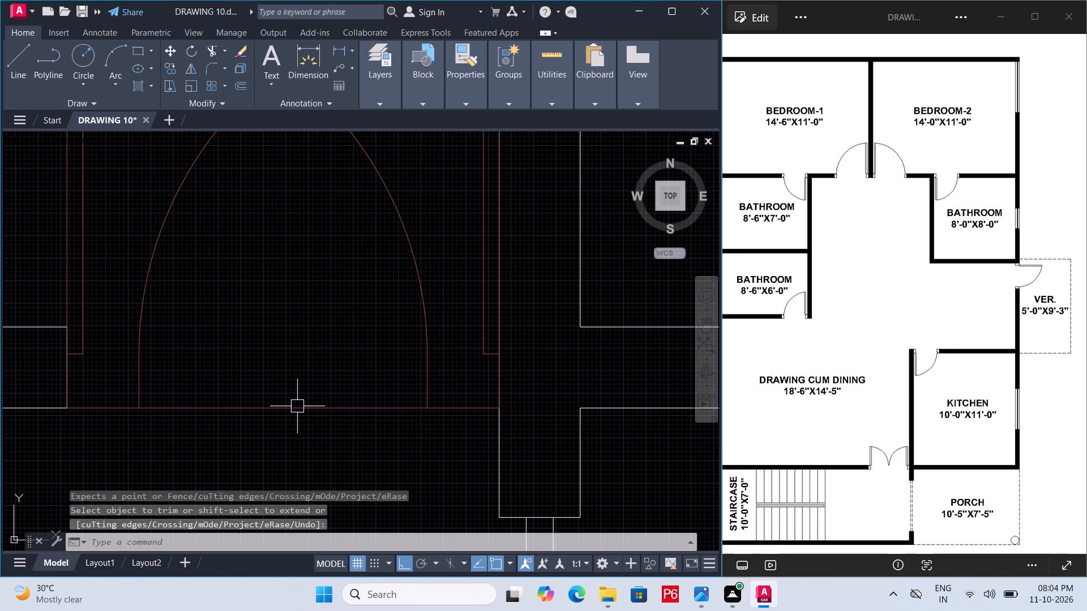
Draw a short vertical line upward from the helper line's midpoint to mark the centre of the entrance opening.
{"action": "type", "text": "L"}
{"action": "key", "text": "space"}
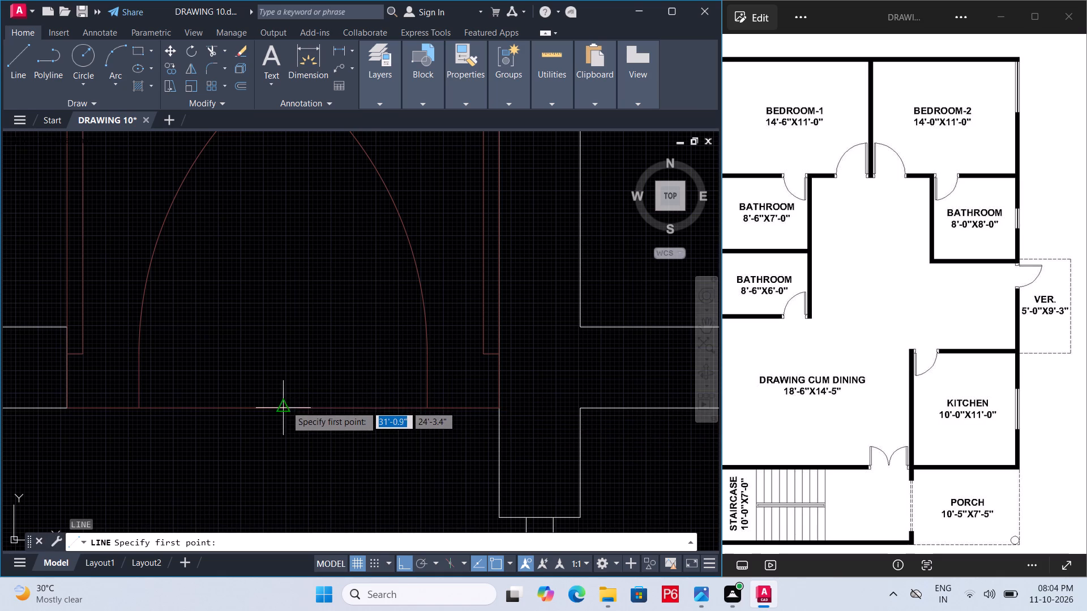
{"action": "left_click", "coordinate": [285, 406]}
{"action": "left_click", "coordinate": [289, 344]}
{"action": "key", "text": "Escape"}
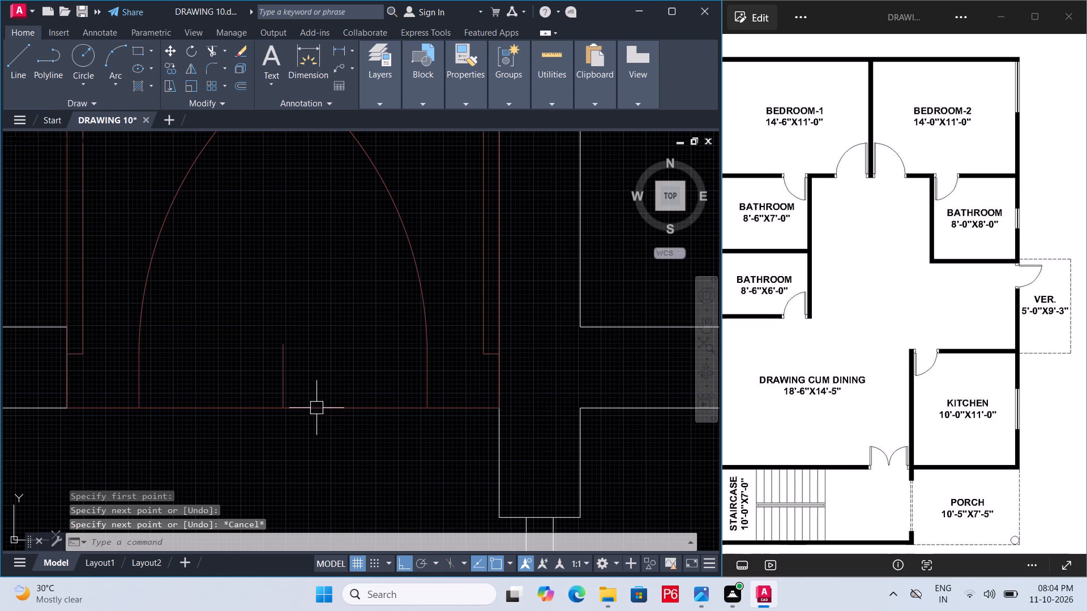
Erase the horizontal helper line across the entrance opening and save the drawing.
{"action": "left_click", "coordinate": [321, 411]}
{"action": "key", "text": "Delete"}
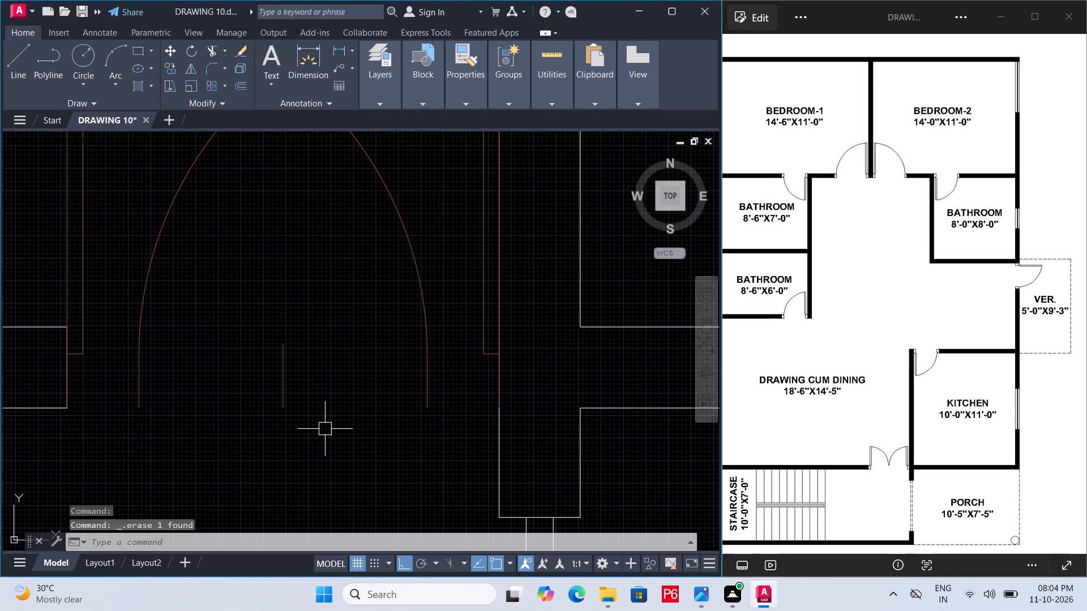
{"action": "key", "text": "ctrl+s"}
{"action": "key", "text": "ctrl+s"}
{"action": "key", "text": "ctrl+s"}
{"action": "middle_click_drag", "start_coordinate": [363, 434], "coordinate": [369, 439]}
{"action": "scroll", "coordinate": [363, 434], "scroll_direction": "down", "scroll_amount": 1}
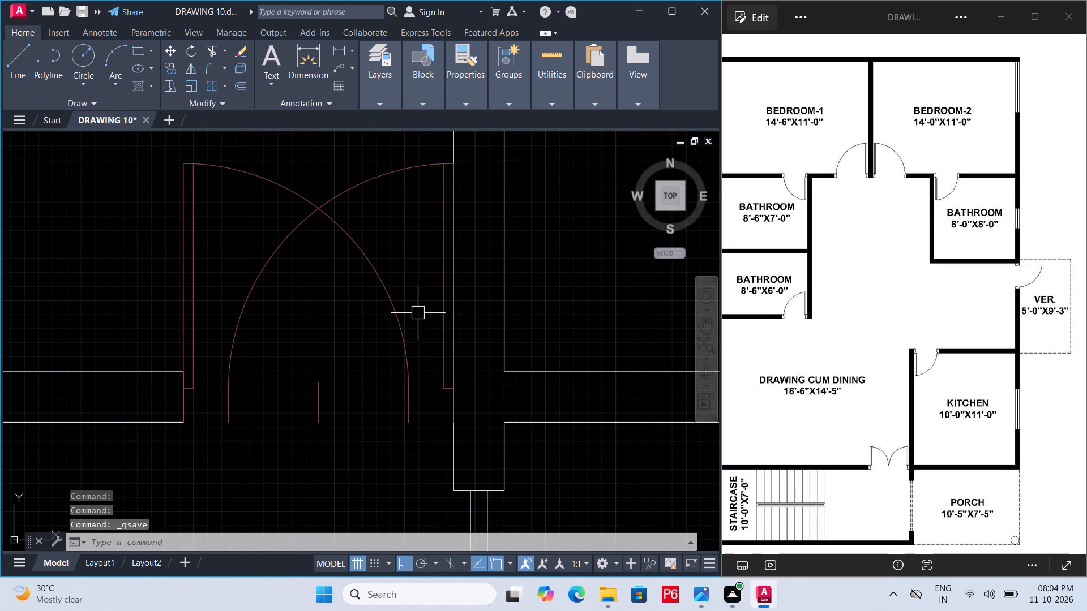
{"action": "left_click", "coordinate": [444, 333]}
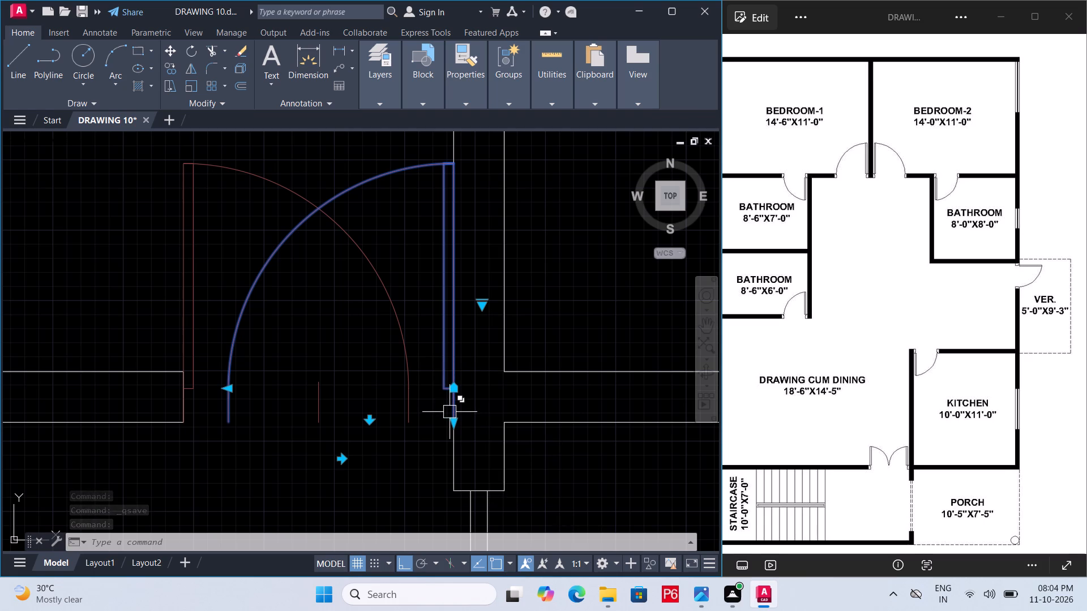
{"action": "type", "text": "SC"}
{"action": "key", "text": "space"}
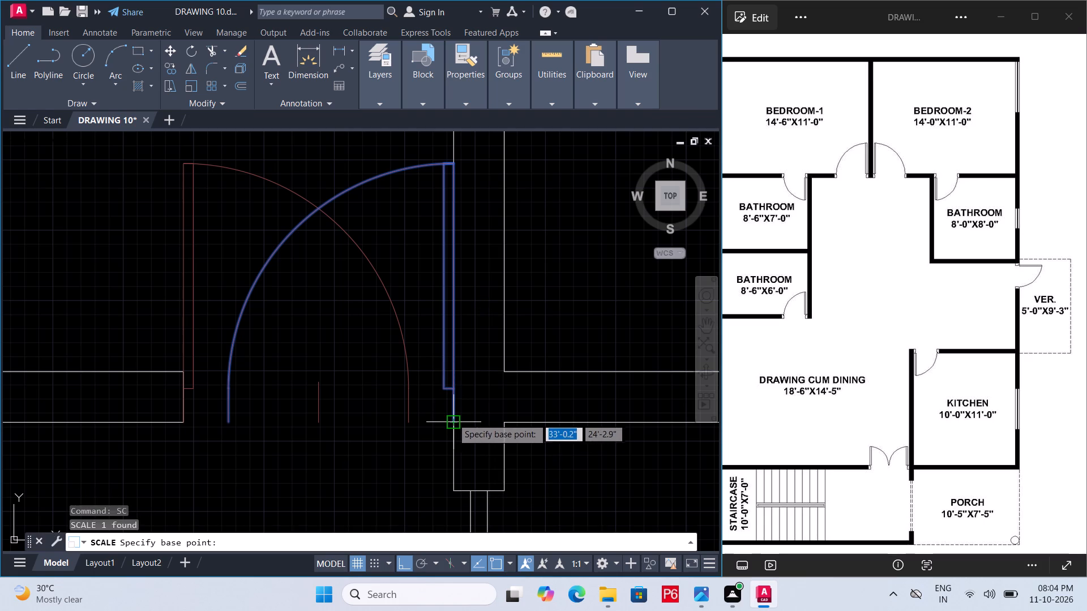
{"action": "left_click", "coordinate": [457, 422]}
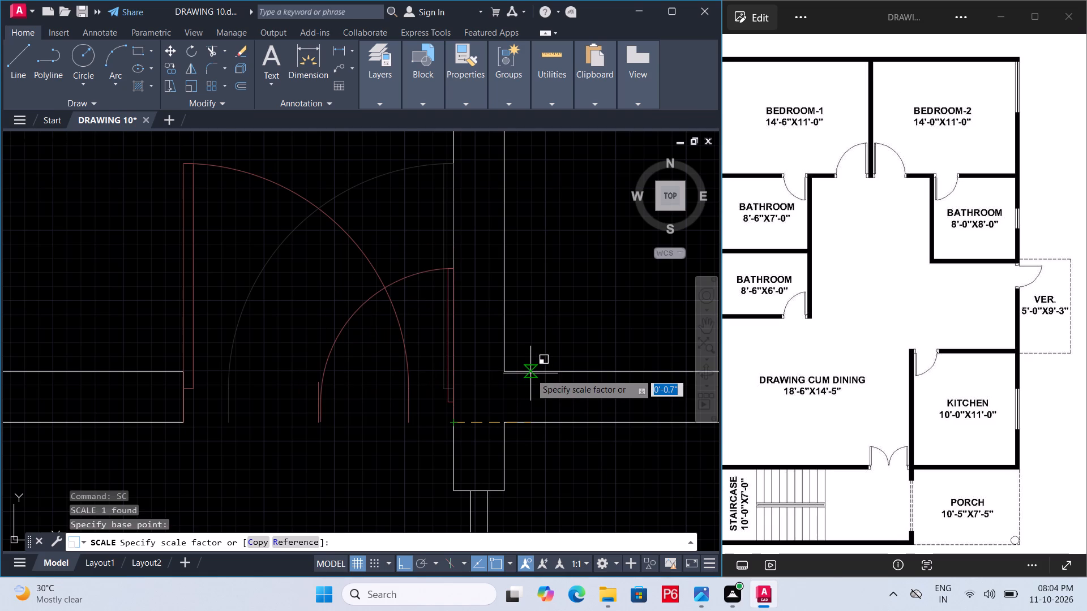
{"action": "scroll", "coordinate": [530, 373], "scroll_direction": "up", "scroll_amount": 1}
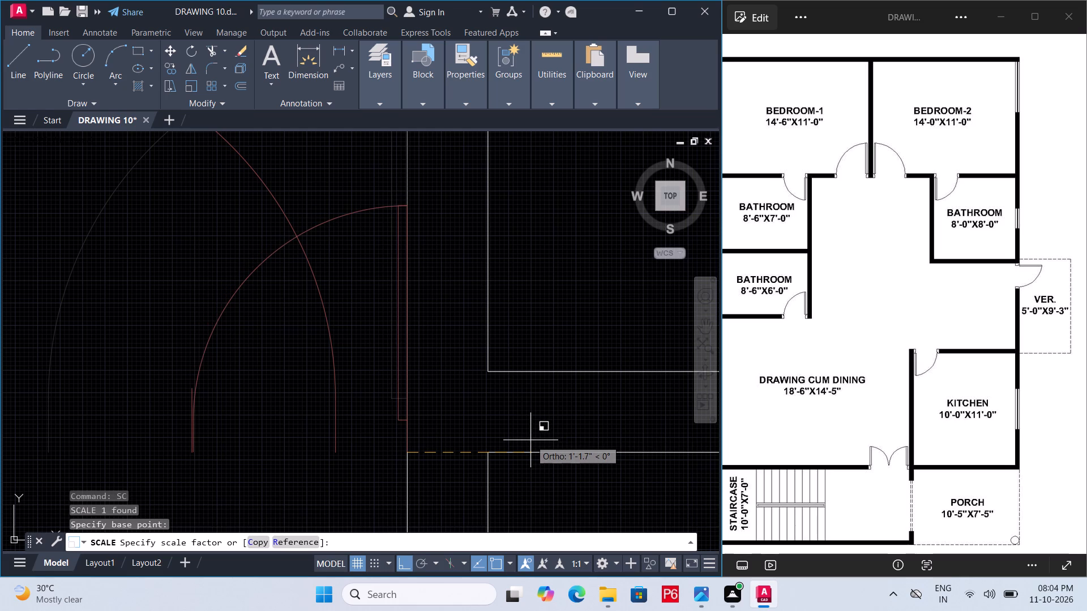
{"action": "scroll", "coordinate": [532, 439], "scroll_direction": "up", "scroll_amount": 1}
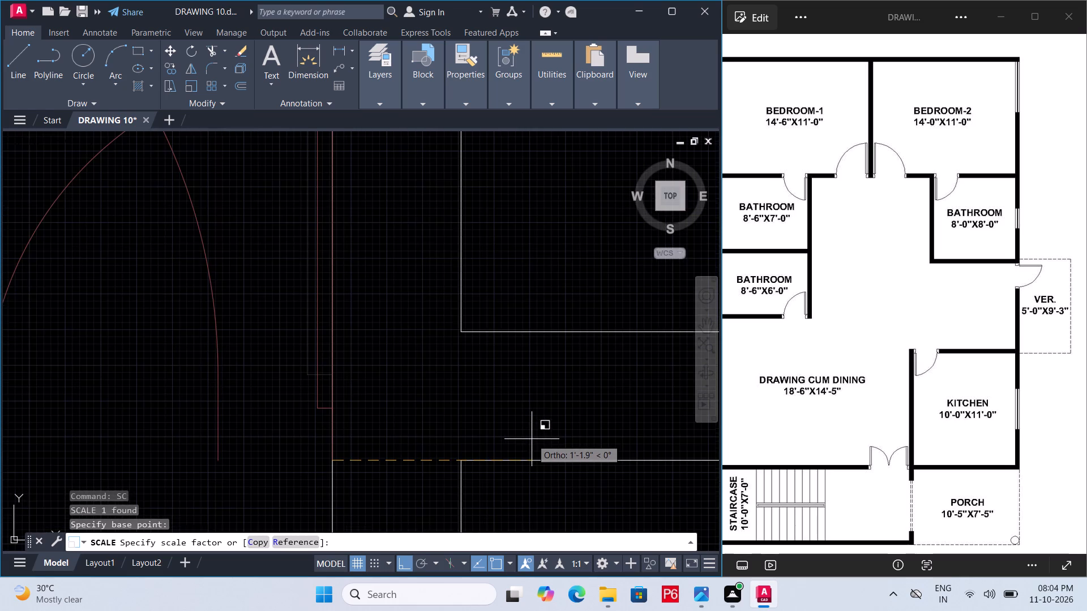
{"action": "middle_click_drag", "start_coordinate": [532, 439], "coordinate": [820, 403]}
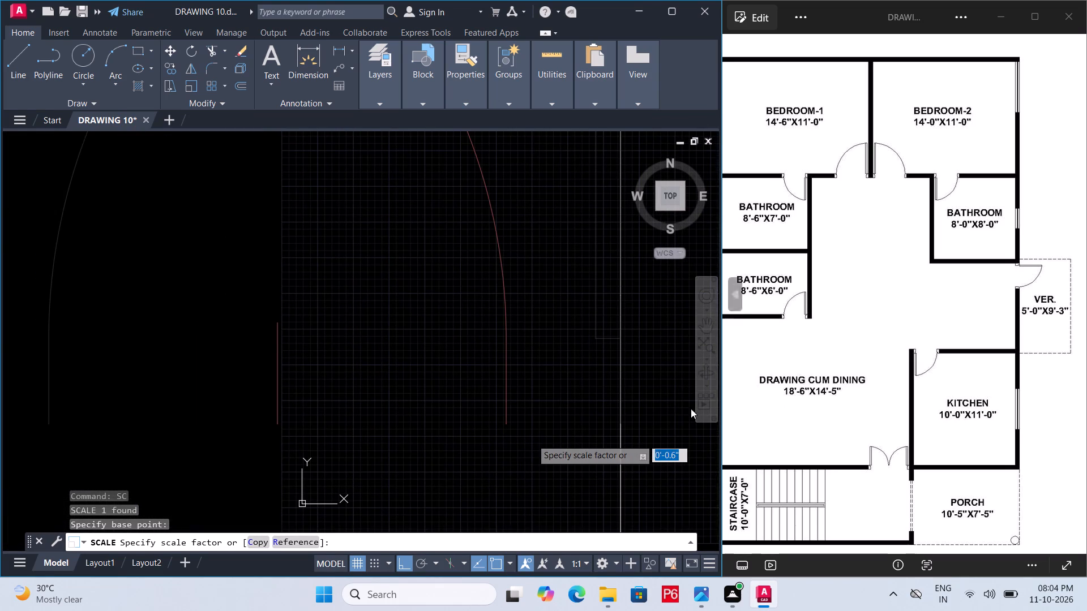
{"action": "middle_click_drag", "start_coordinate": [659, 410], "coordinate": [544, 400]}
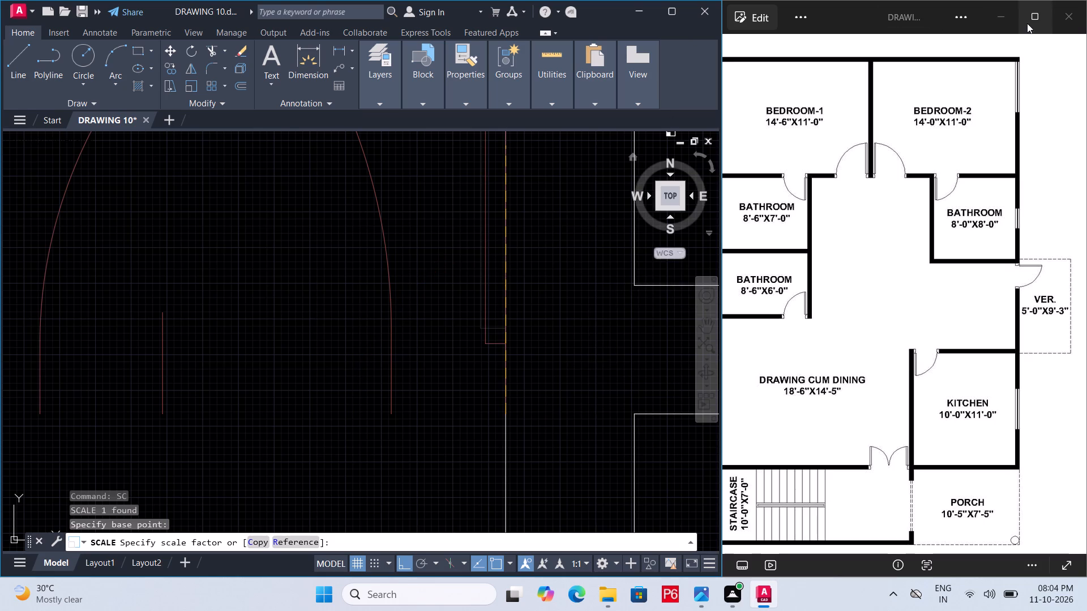
Minimize the reference image window and maximize the drawing window.
{"action": "left_click", "coordinate": [1008, 19]}
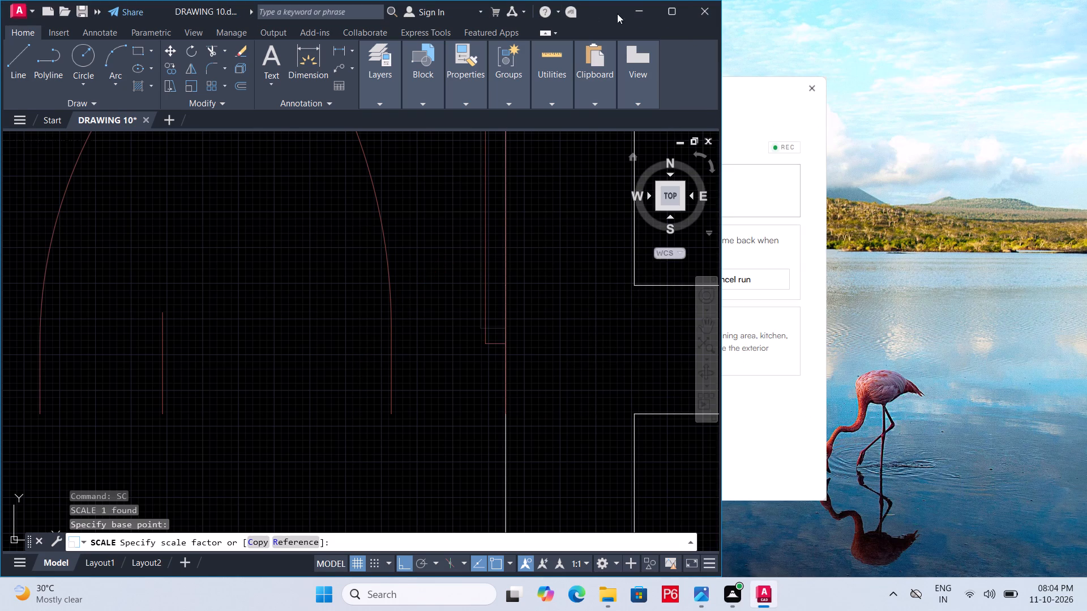
{"action": "left_click", "coordinate": [687, 7]}
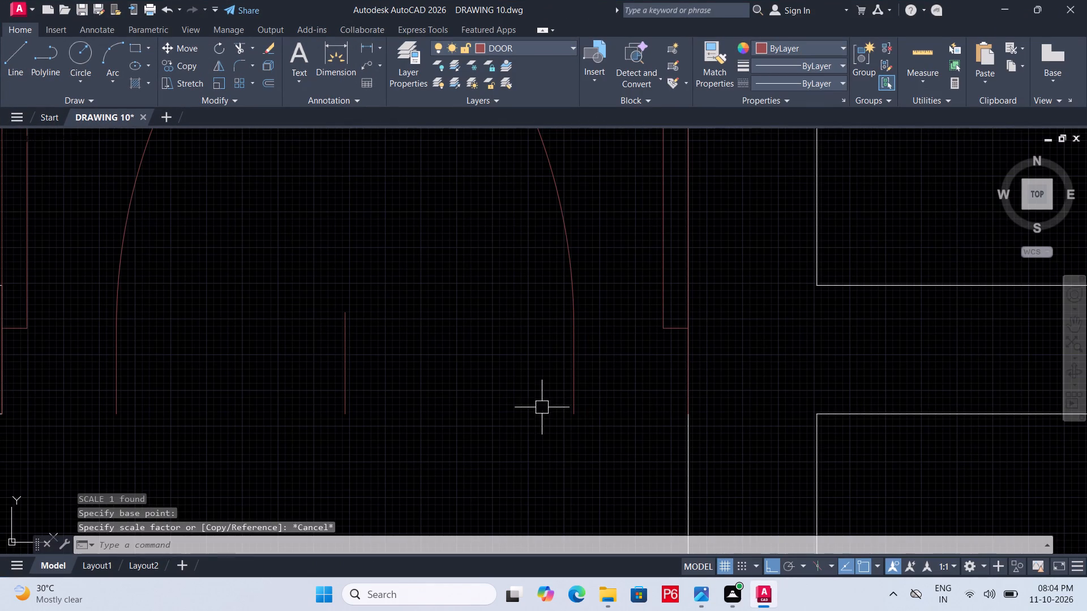
Scale down the right door leaf about the opening's right jamb so its swing ends at the centre line.
{"action": "scroll", "coordinate": [632, 384], "scroll_direction": "down", "scroll_amount": 1}
{"action": "middle_click_drag", "start_coordinate": [632, 384], "coordinate": [627, 434]}
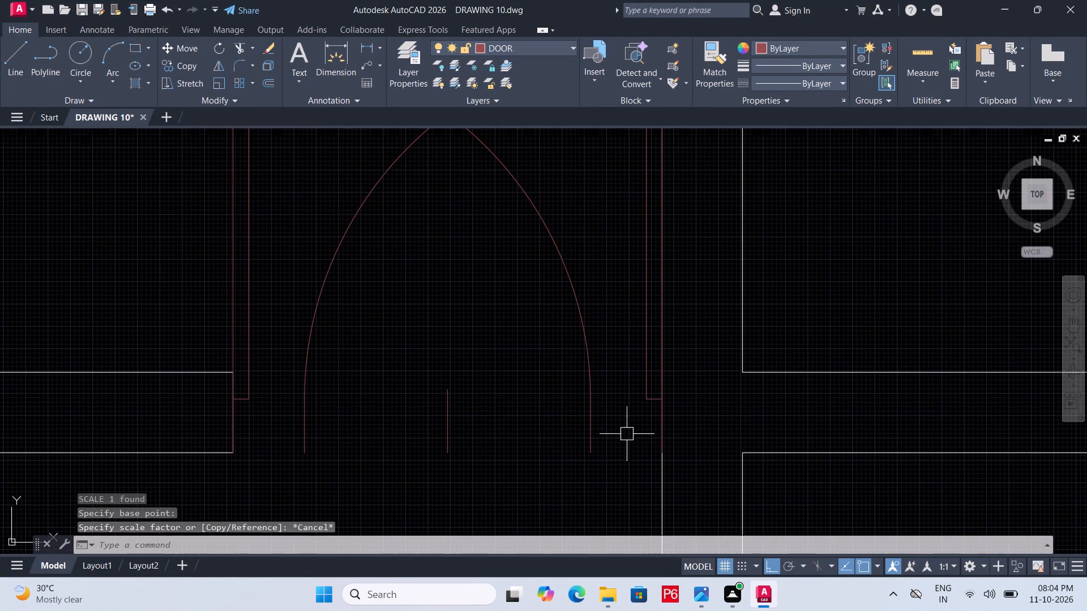
{"action": "scroll", "coordinate": [489, 424], "scroll_direction": "down", "scroll_amount": 1}
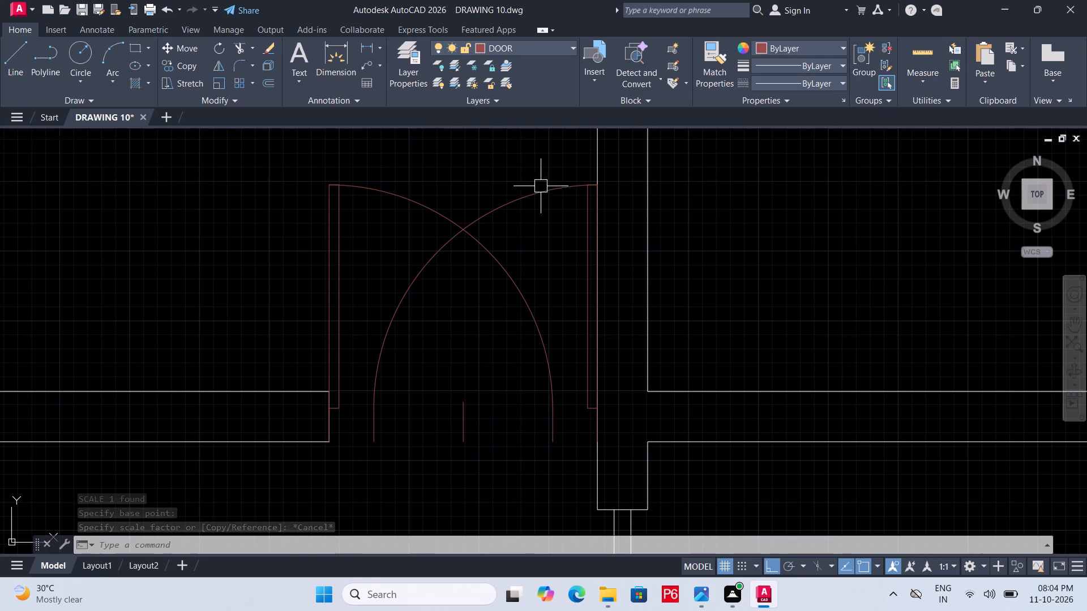
{"action": "left_click", "coordinate": [544, 187]}
{"action": "key", "text": "s"}
{"action": "key", "text": "c"}
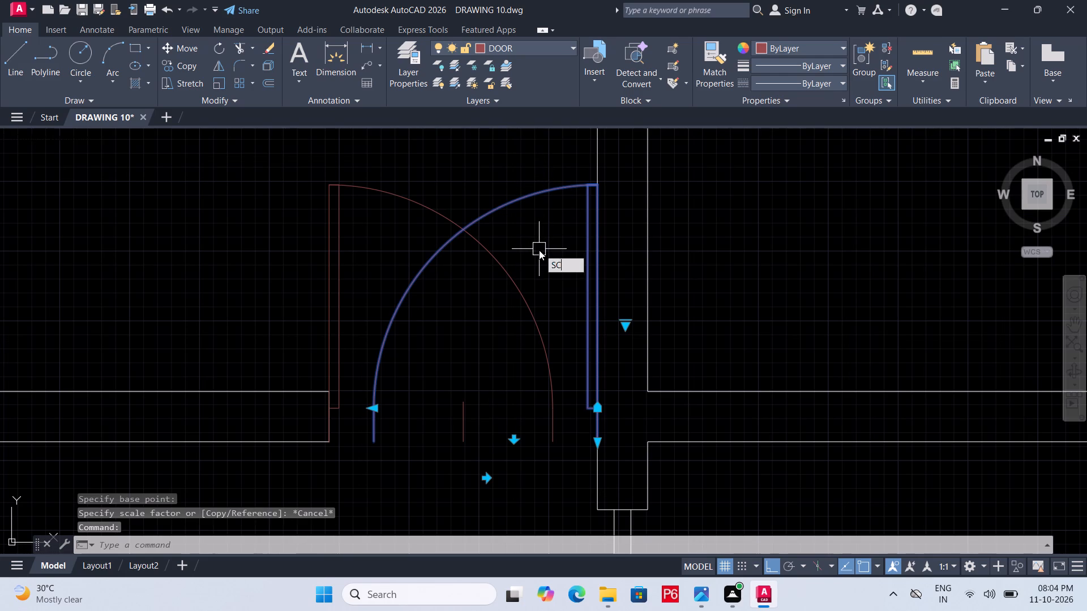
{"action": "key", "text": "space"}
{"action": "scroll", "coordinate": [603, 448], "scroll_direction": "up", "scroll_amount": 1}
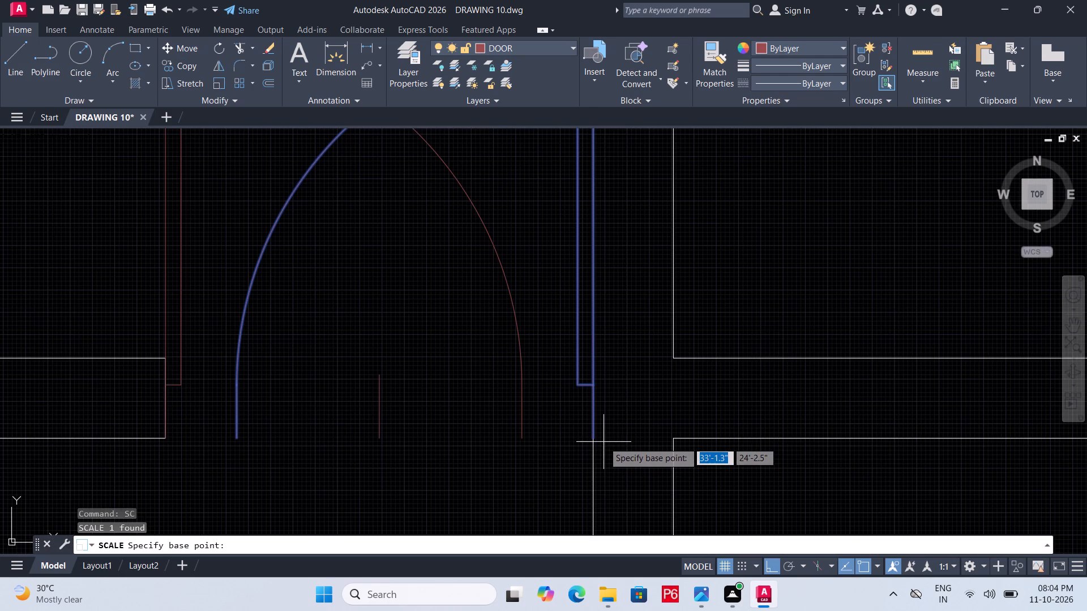
{"action": "left_click", "coordinate": [597, 437]}
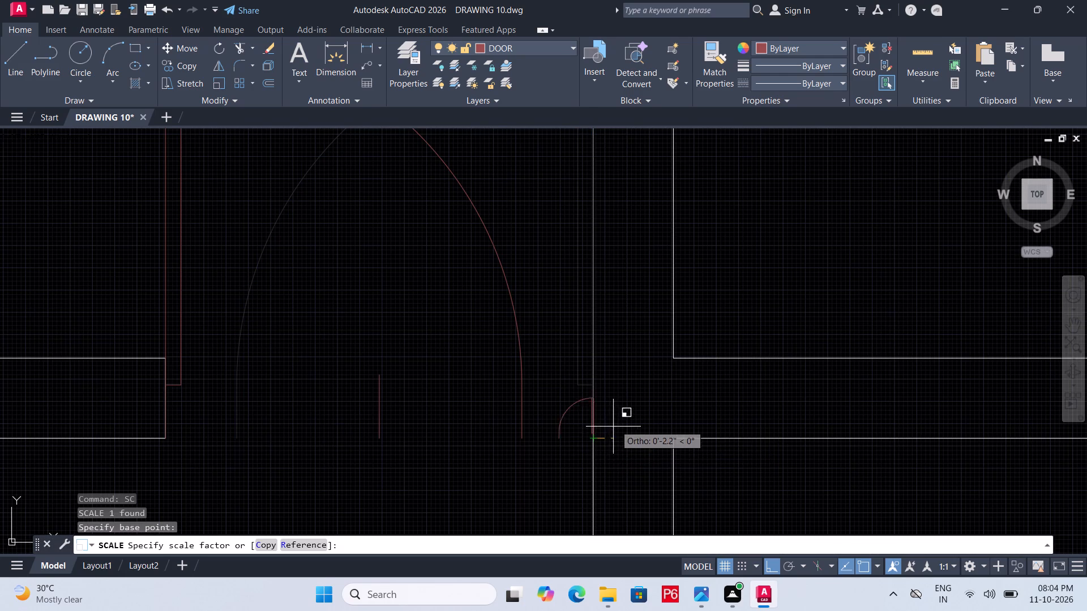
{"action": "left_click", "coordinate": [714, 316]}
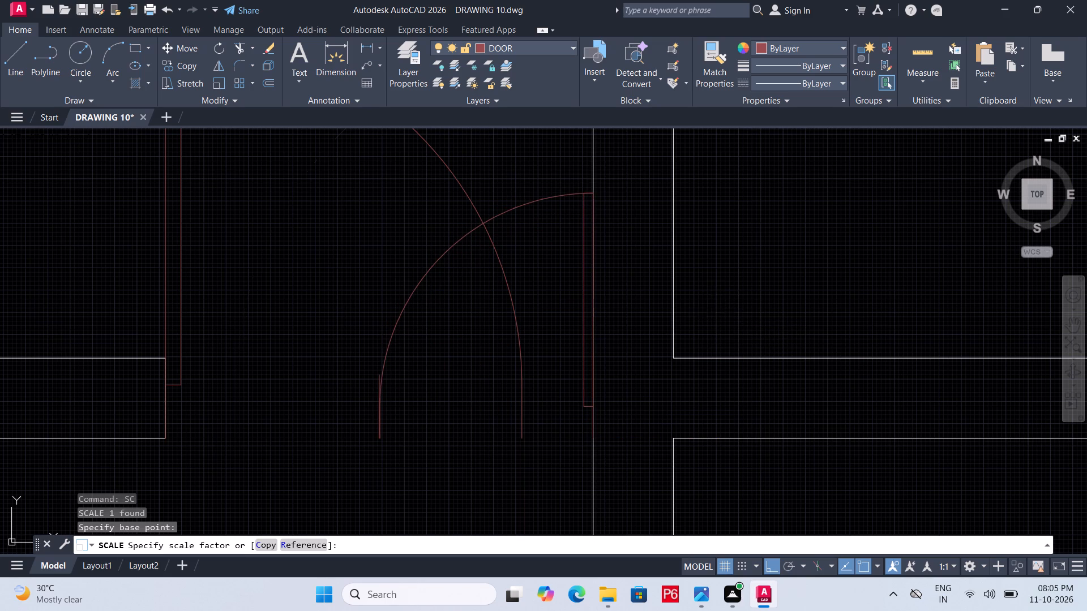
Scale down the left door leaf about the opening's left jamb corner so it meets the right leaf at the centre.
{"action": "left_click", "coordinate": [523, 348]}
{"action": "type", "text": "SC"}
{"action": "key", "text": "space"}
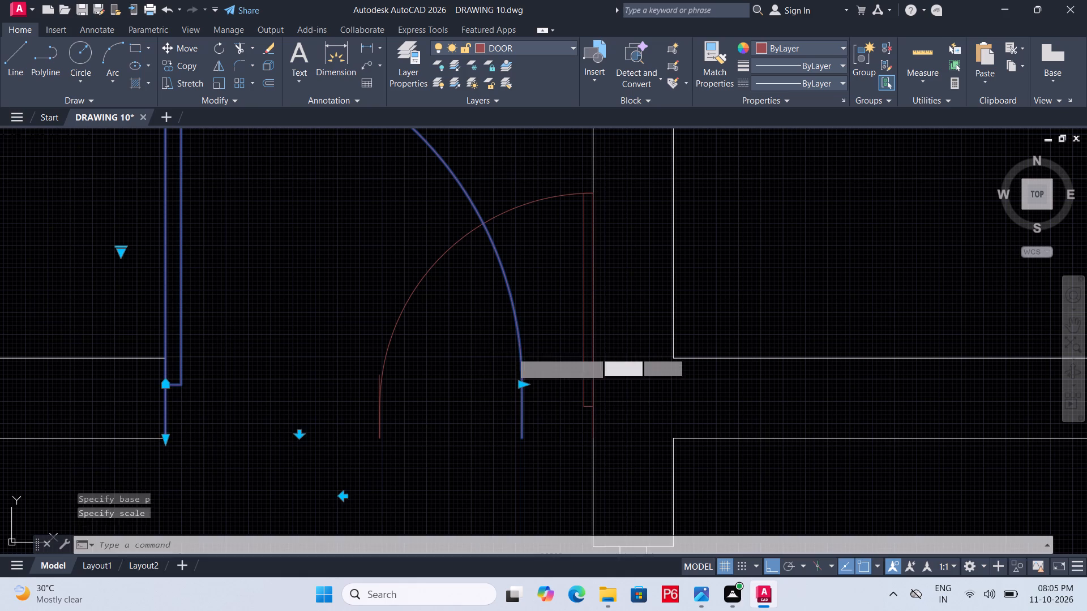
{"action": "left_click", "coordinate": [170, 436]}
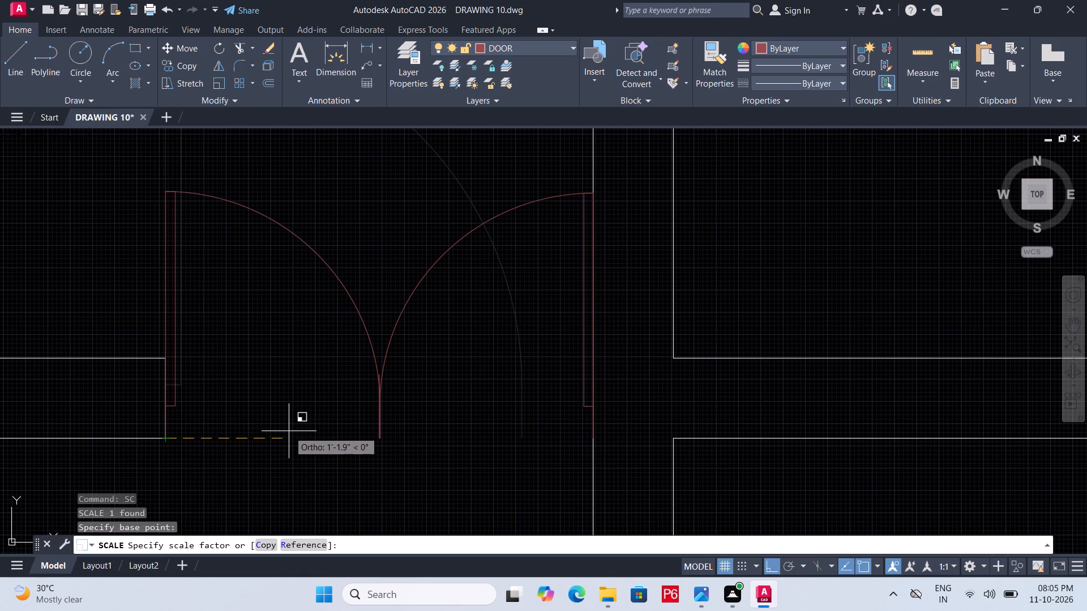
{"action": "left_click", "coordinate": [289, 431]}
Save the drawing and erase the vertical centre marker line between the two door leaves.
{"action": "scroll", "coordinate": [400, 395], "scroll_direction": "up", "scroll_amount": 3}
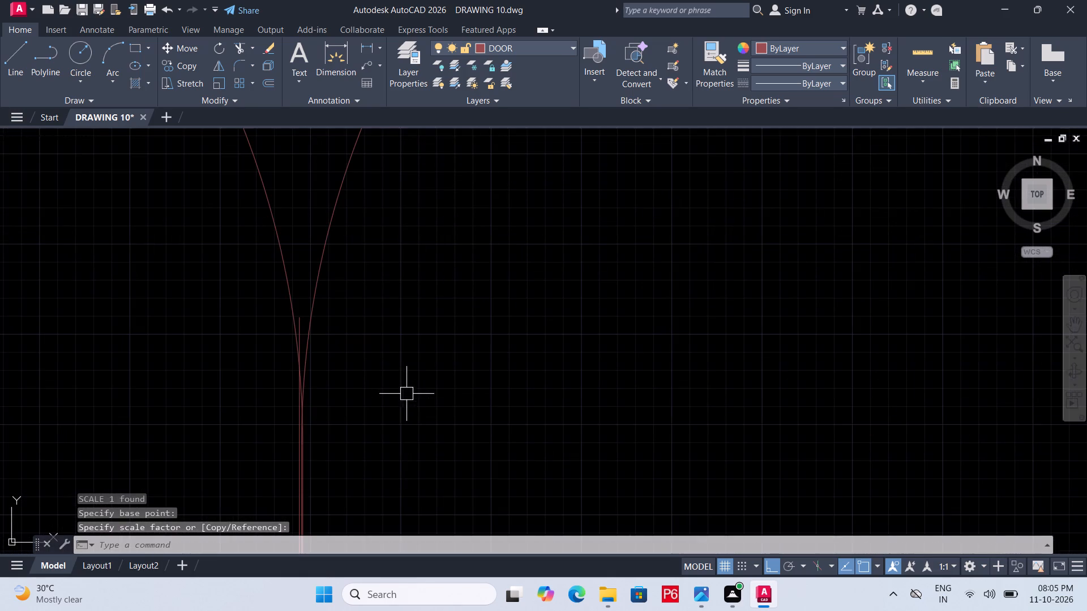
{"action": "middle_click_drag", "start_coordinate": [360, 412], "coordinate": [399, 338]}
{"action": "key", "text": "ctrl+s"}
{"action": "key", "text": "ctrl+s"}
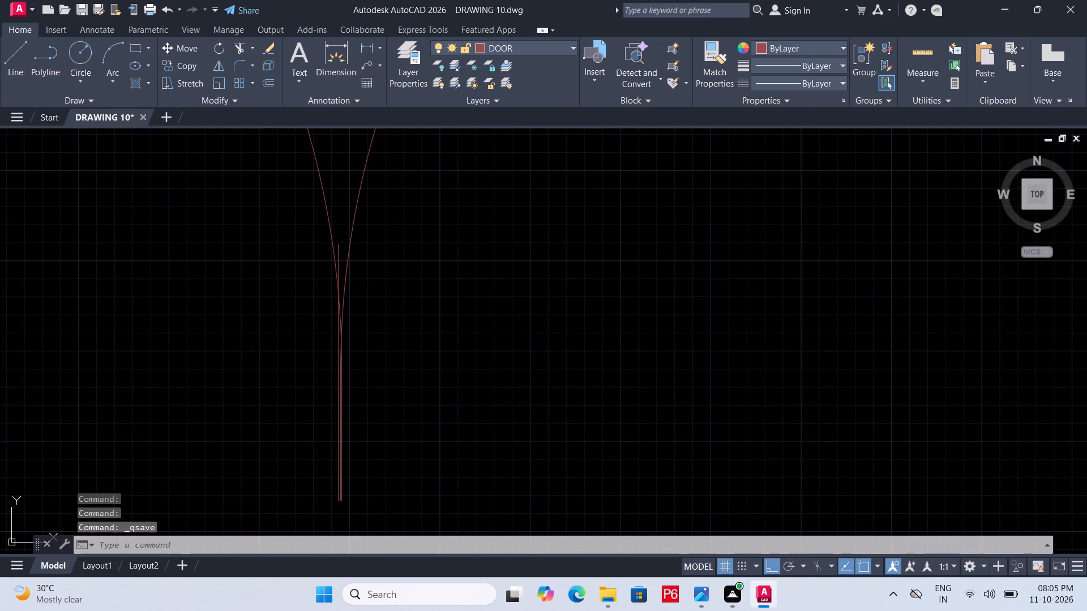
{"action": "key", "text": "ctrl+s"}
{"action": "left_click", "coordinate": [339, 246]}
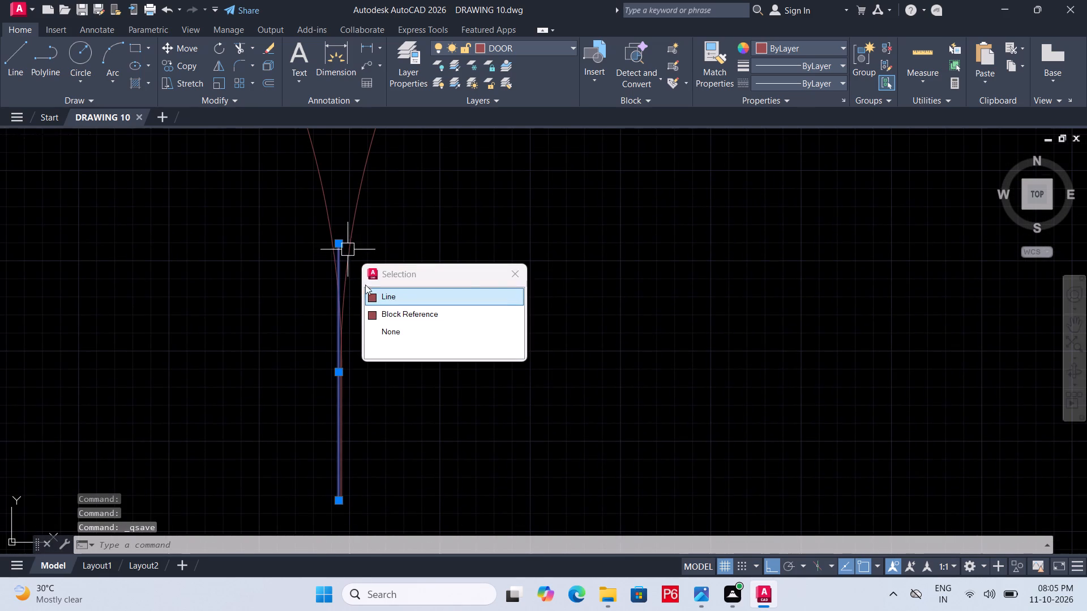
{"action": "key", "text": "Delete"}
{"action": "key", "text": "Delete"}
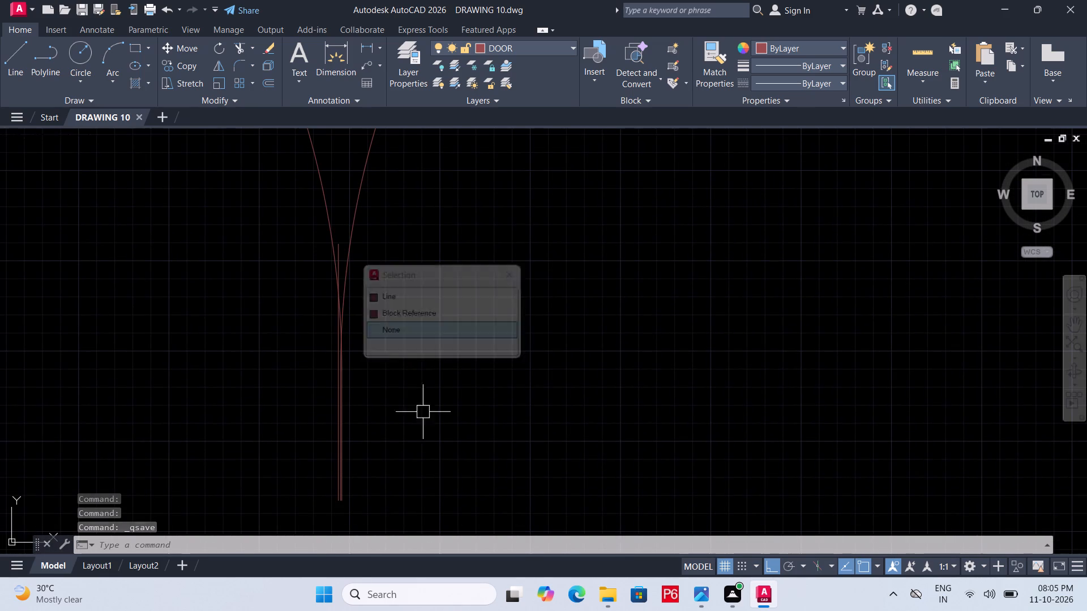
{"action": "key", "text": "Delete"}
{"action": "scroll", "coordinate": [341, 246], "scroll_direction": "up", "scroll_amount": 2}
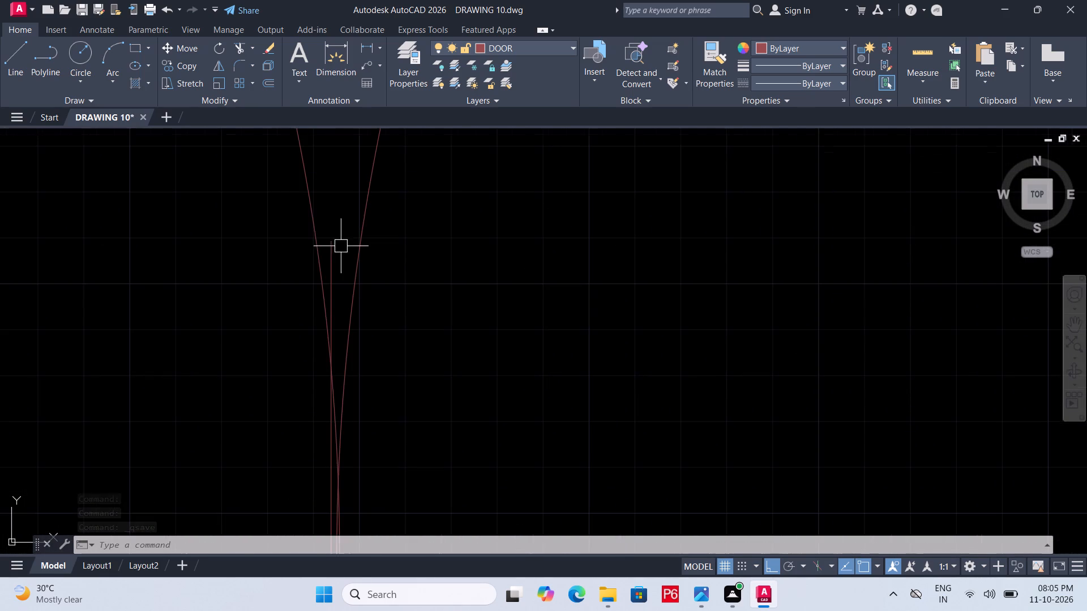
{"action": "left_click", "coordinate": [330, 247]}
{"action": "key", "text": "Delete"}
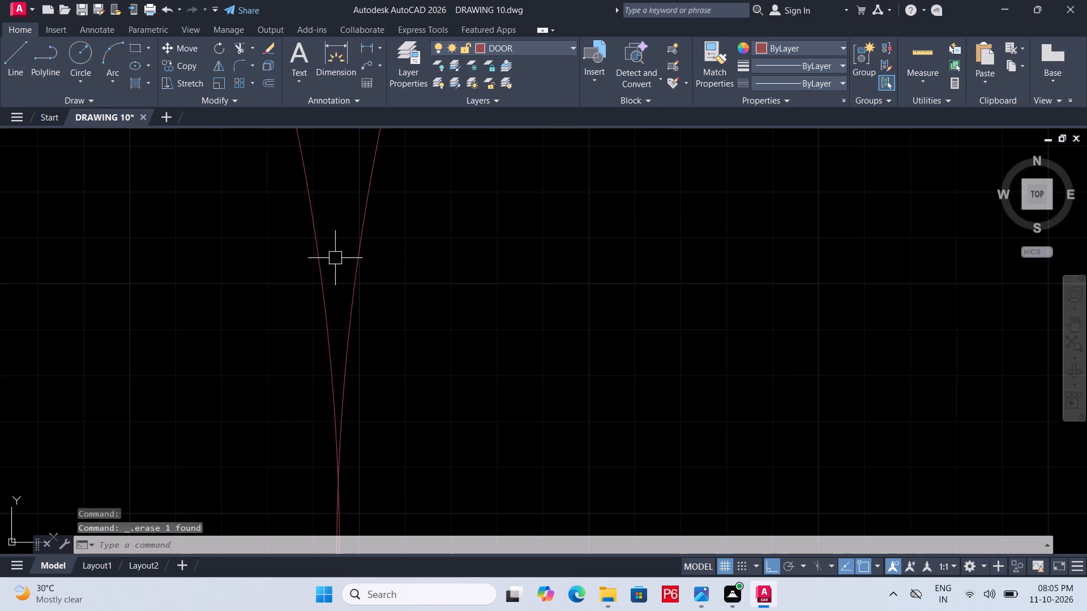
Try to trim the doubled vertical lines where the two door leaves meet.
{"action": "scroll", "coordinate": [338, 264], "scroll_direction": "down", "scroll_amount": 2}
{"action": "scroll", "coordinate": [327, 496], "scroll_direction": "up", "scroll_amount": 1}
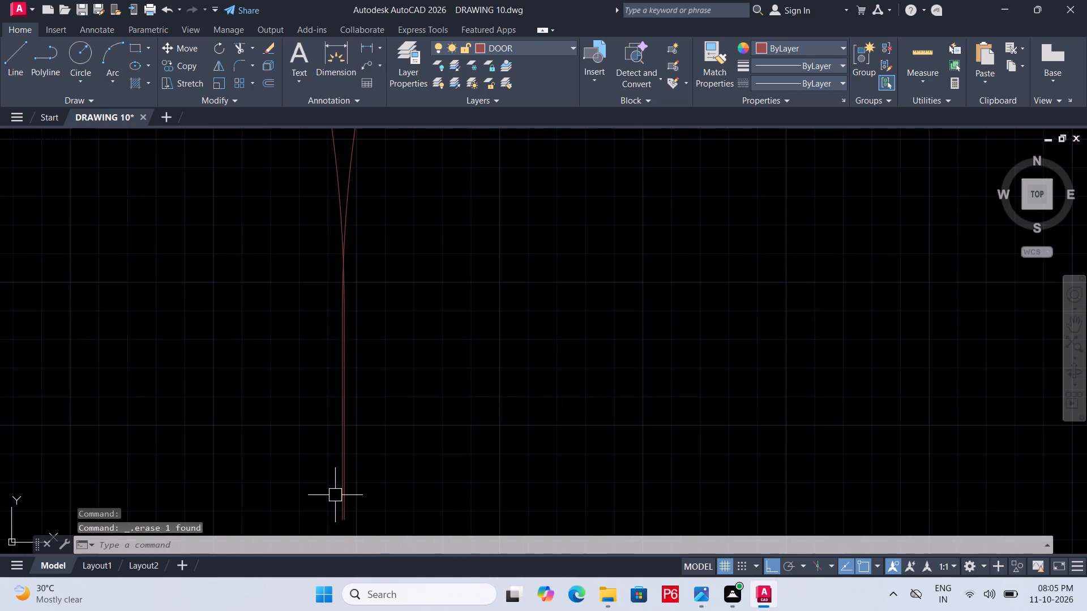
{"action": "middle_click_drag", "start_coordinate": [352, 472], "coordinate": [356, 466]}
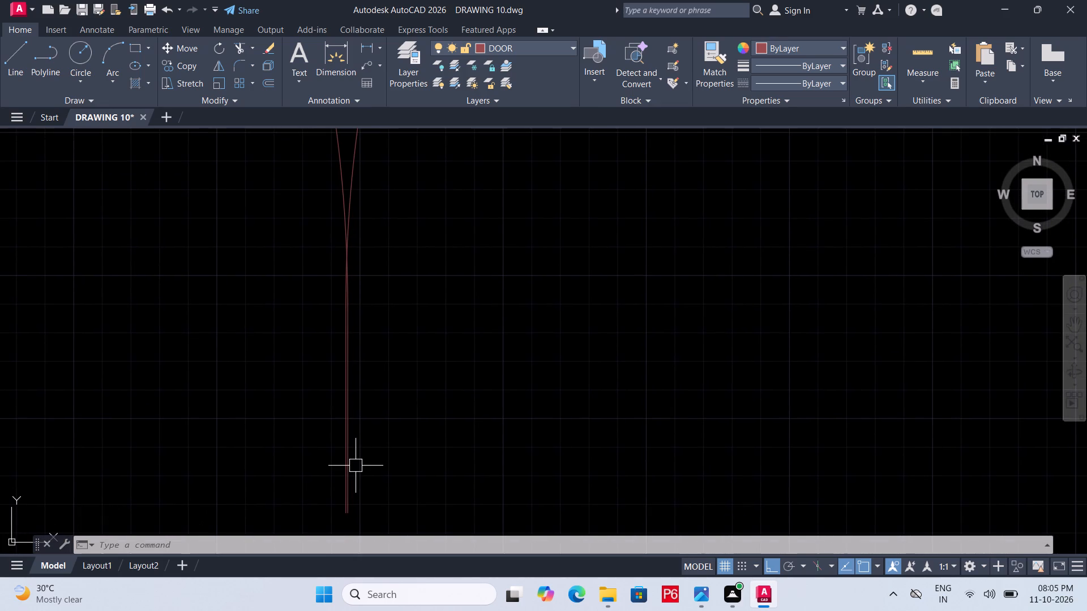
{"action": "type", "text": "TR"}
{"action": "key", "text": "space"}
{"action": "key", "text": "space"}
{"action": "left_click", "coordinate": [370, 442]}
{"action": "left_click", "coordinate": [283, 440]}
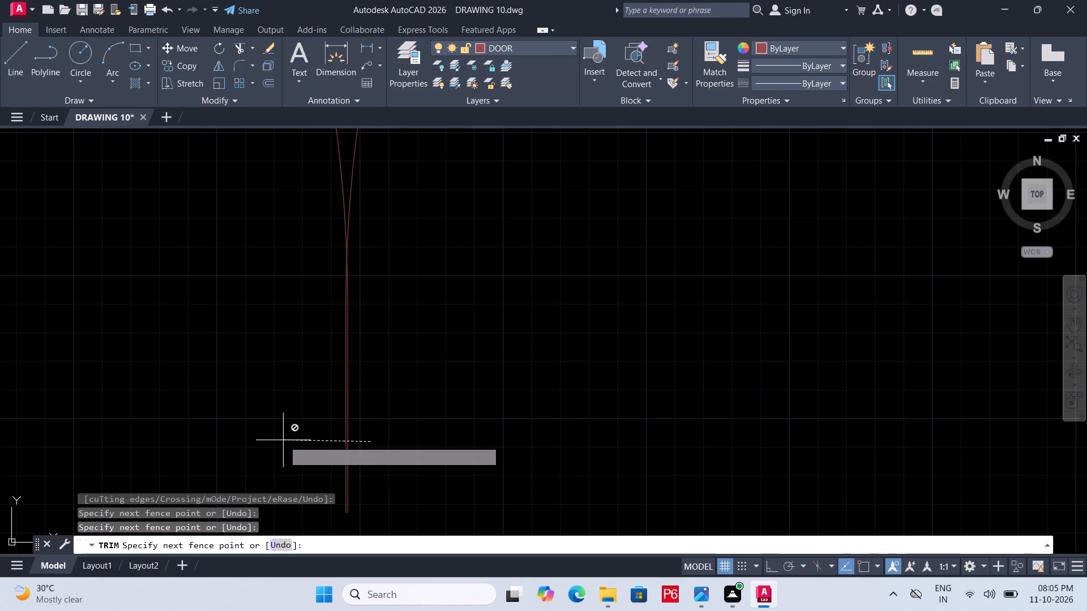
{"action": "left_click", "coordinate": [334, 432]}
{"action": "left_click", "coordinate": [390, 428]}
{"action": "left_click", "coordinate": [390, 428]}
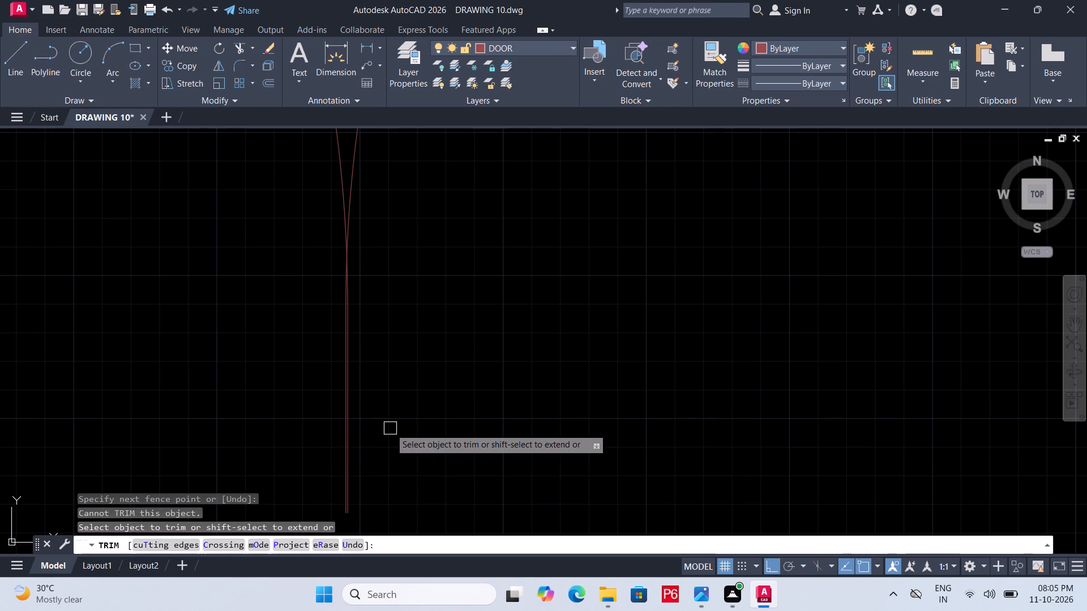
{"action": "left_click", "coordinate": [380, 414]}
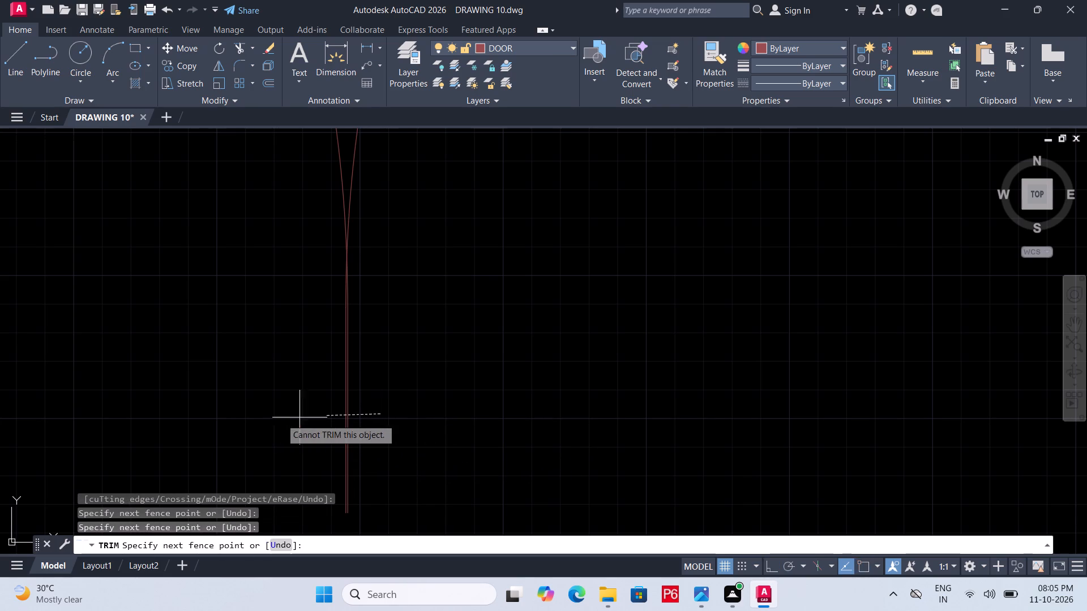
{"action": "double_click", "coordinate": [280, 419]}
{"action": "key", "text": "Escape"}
Save the drawing with the double door in place, leaving no door leaf selected.
{"action": "key", "text": "ctrl+s"}
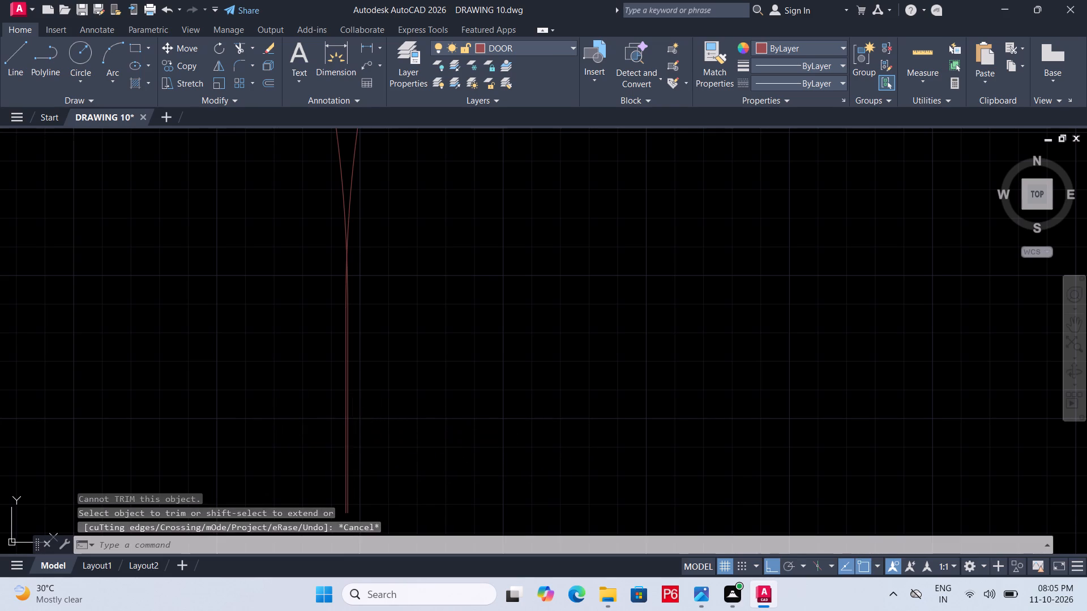
{"action": "key", "text": "ctrl+s"}
{"action": "key", "text": "ctrl+s"}
{"action": "key", "text": "ctrl+s"}
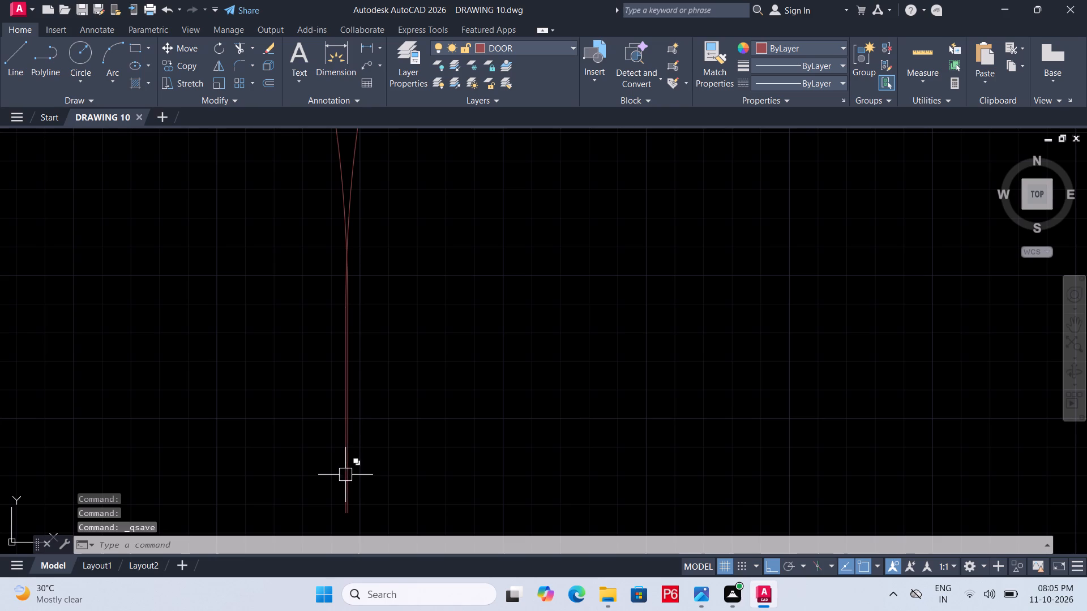
{"action": "left_click", "coordinate": [346, 475]}
{"action": "left_click", "coordinate": [476, 397]}
{"action": "key", "text": "Escape"}
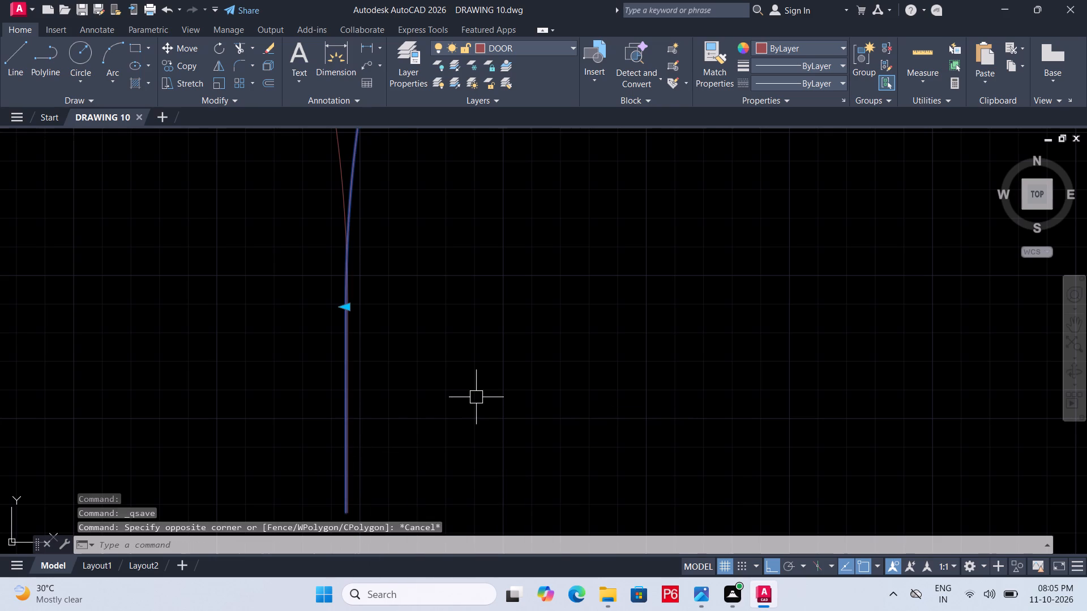
{"action": "key", "text": "ctrl+s"}
{"action": "key", "text": "ctrl+s"}
{"action": "key", "text": "ctrl+s"}
{"action": "key", "text": "ctrl+s"}
{"action": "key", "text": "ctrl+s"}
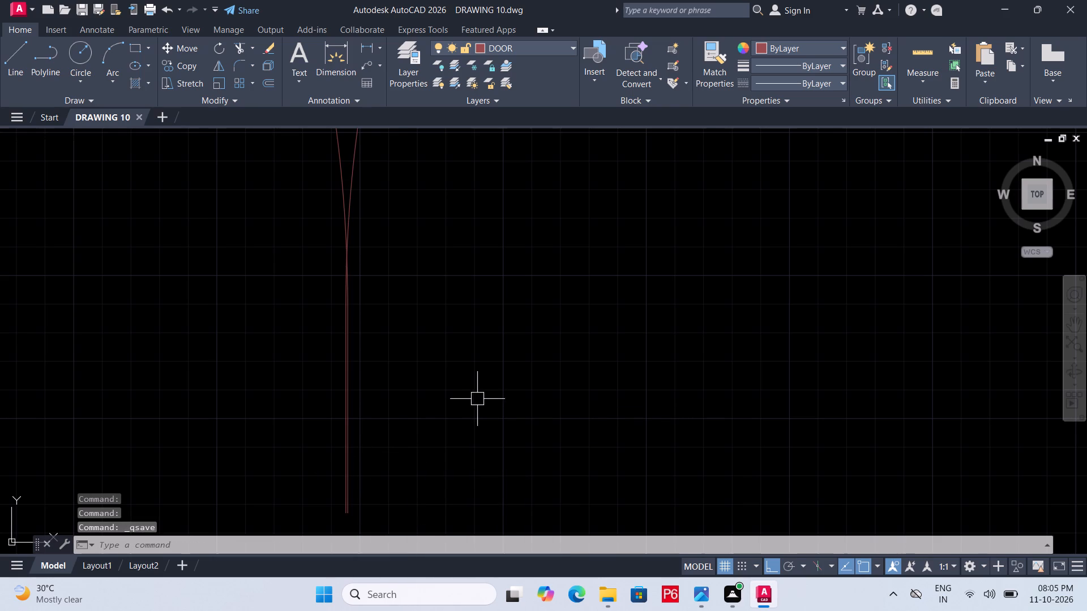
{"action": "key", "text": "ctrl+s"}
Copy the double door's right leaf to the bathroom doorway, at the lower inner corner of the bathroom's right wall, with Ortho off.
{"action": "scroll", "coordinate": [425, 401], "scroll_direction": "down", "scroll_amount": 2, "text": "ctrl"}
{"action": "scroll", "coordinate": [425, 401], "scroll_direction": "down", "scroll_amount": 3}
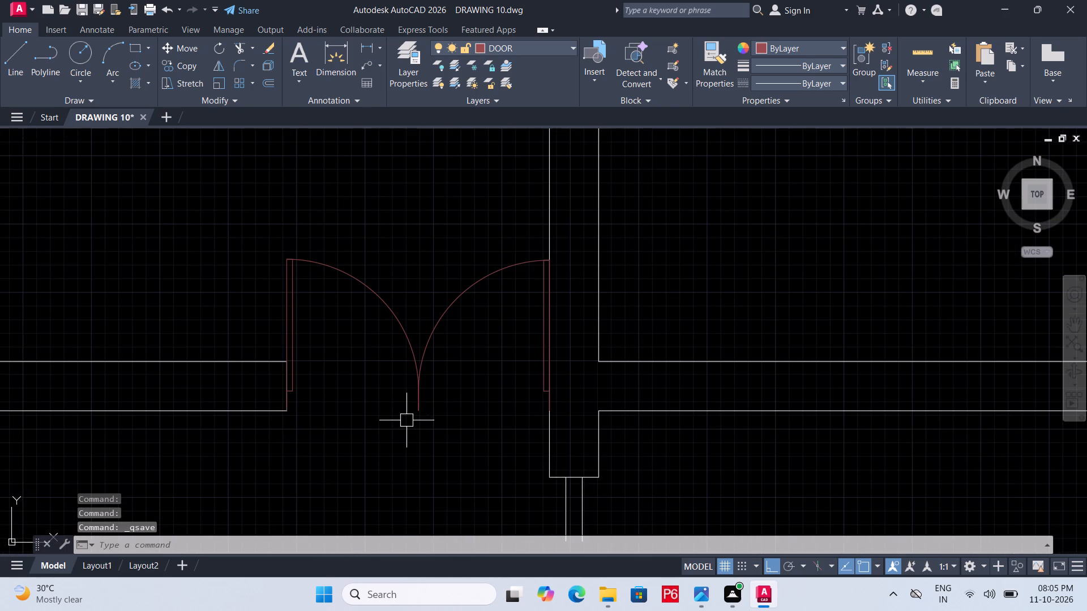
{"action": "scroll", "coordinate": [444, 401], "scroll_direction": "down", "scroll_amount": 3}
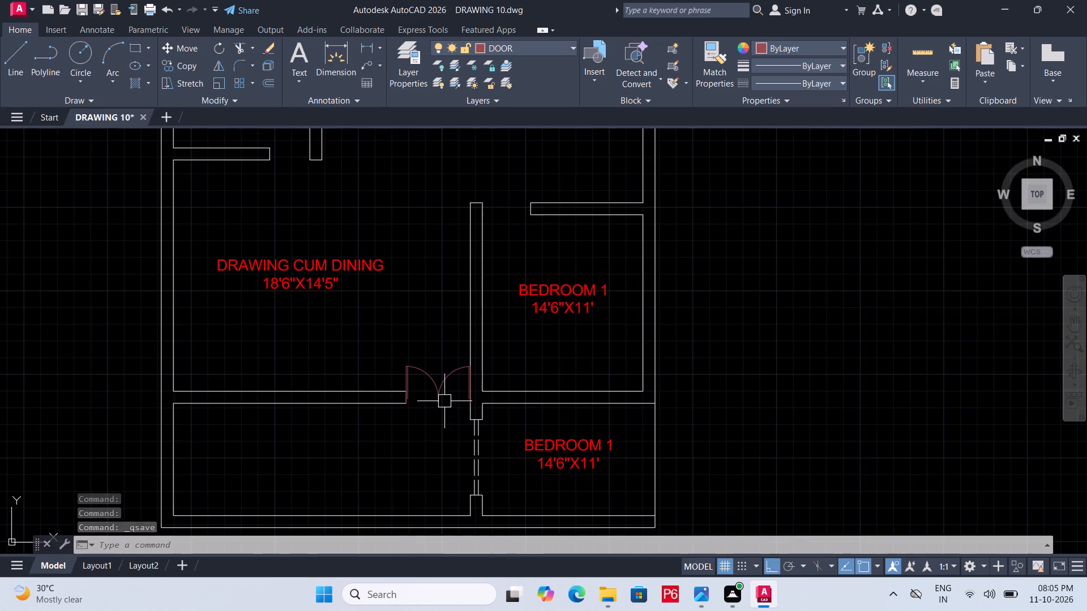
{"action": "middle_click_drag", "start_coordinate": [444, 401], "coordinate": [550, 537]}
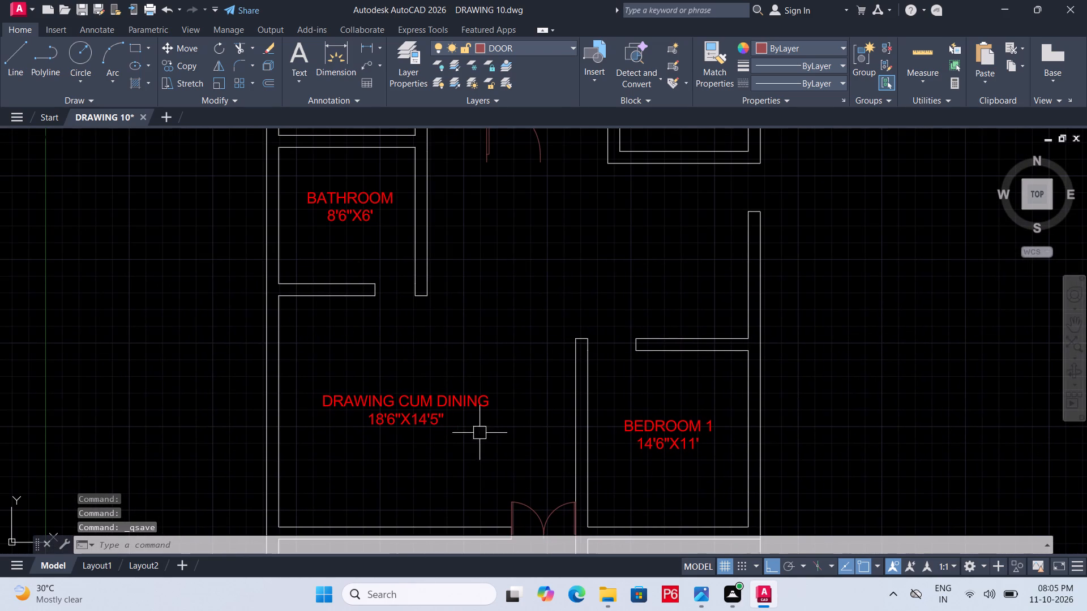
{"action": "left_click", "coordinate": [562, 505]}
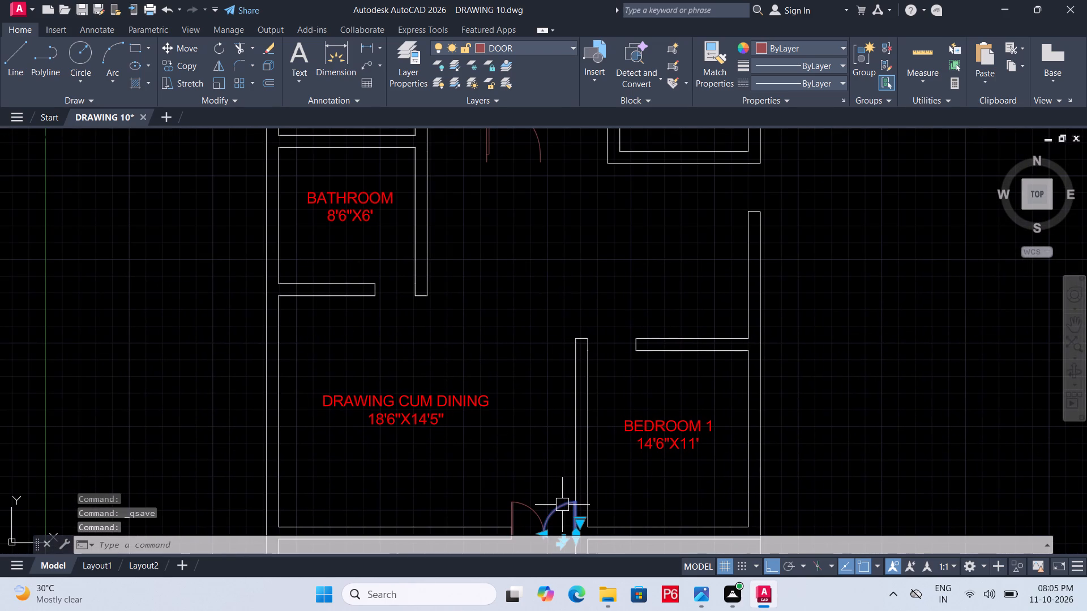
{"action": "middle_click_drag", "start_coordinate": [491, 433], "coordinate": [477, 364]}
{"action": "type", "text": "CO"}
{"action": "key", "text": "space"}
{"action": "scroll", "coordinate": [554, 472], "scroll_direction": "up", "scroll_amount": 2}
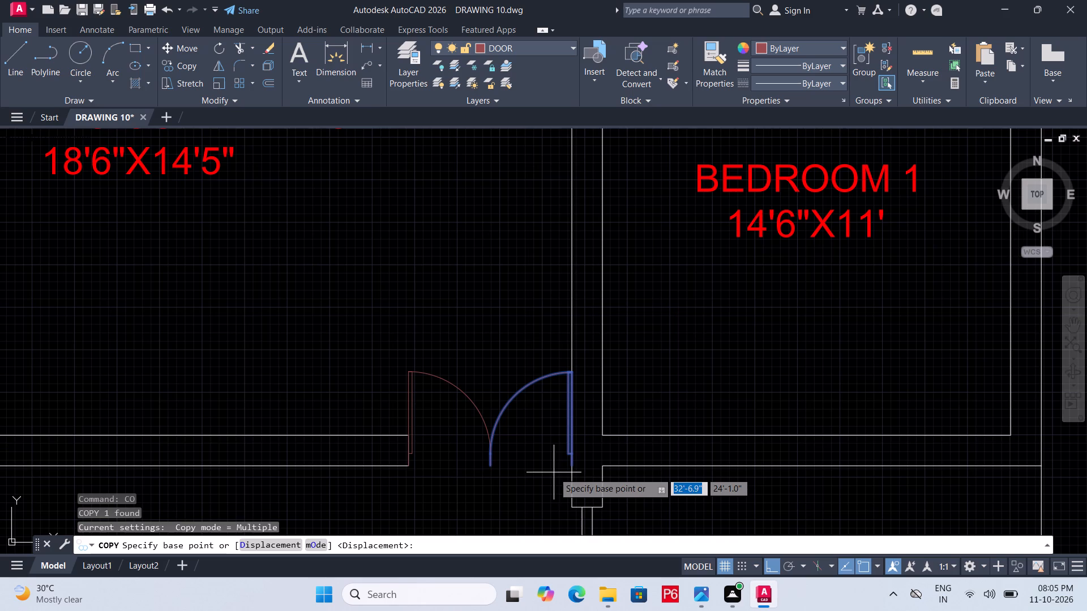
{"action": "left_click", "coordinate": [576, 472]}
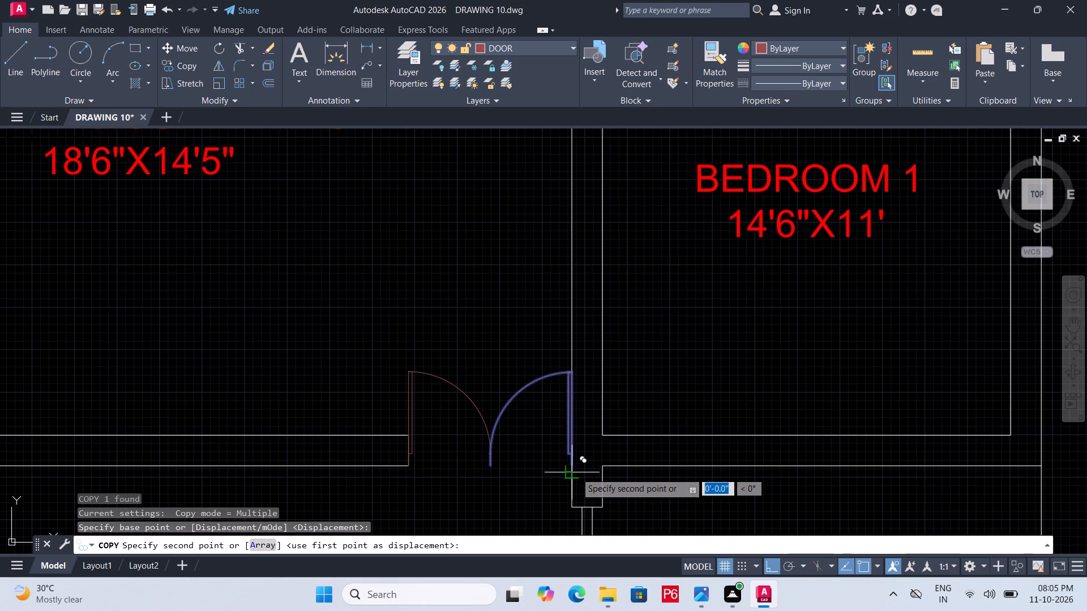
{"action": "middle_click_drag", "start_coordinate": [376, 280], "coordinate": [795, 452]}
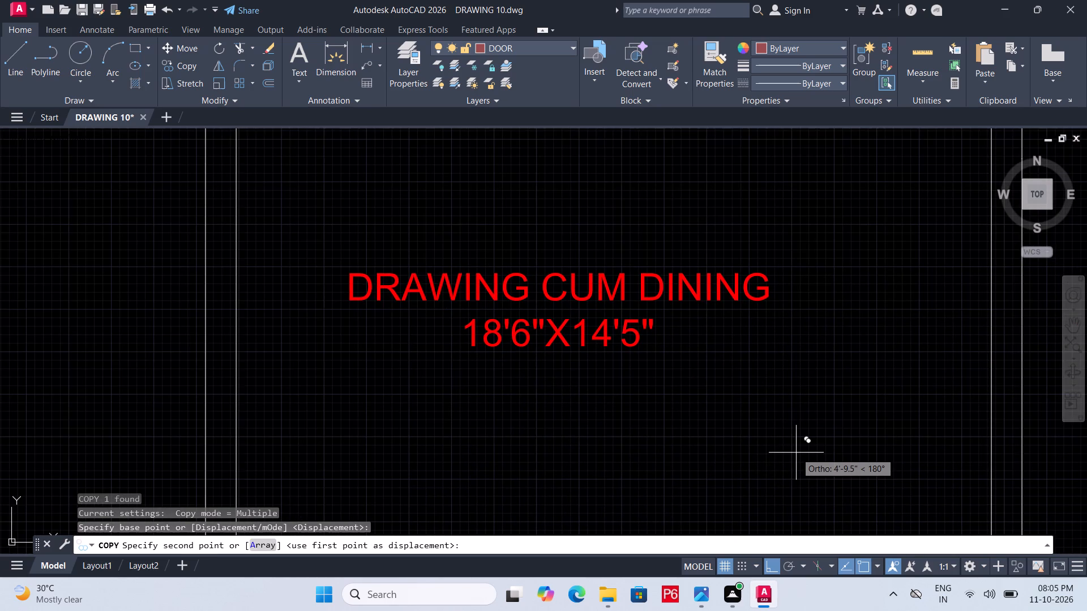
{"action": "key", "text": "F8"}
{"action": "middle_click_drag", "start_coordinate": [629, 325], "coordinate": [684, 594]}
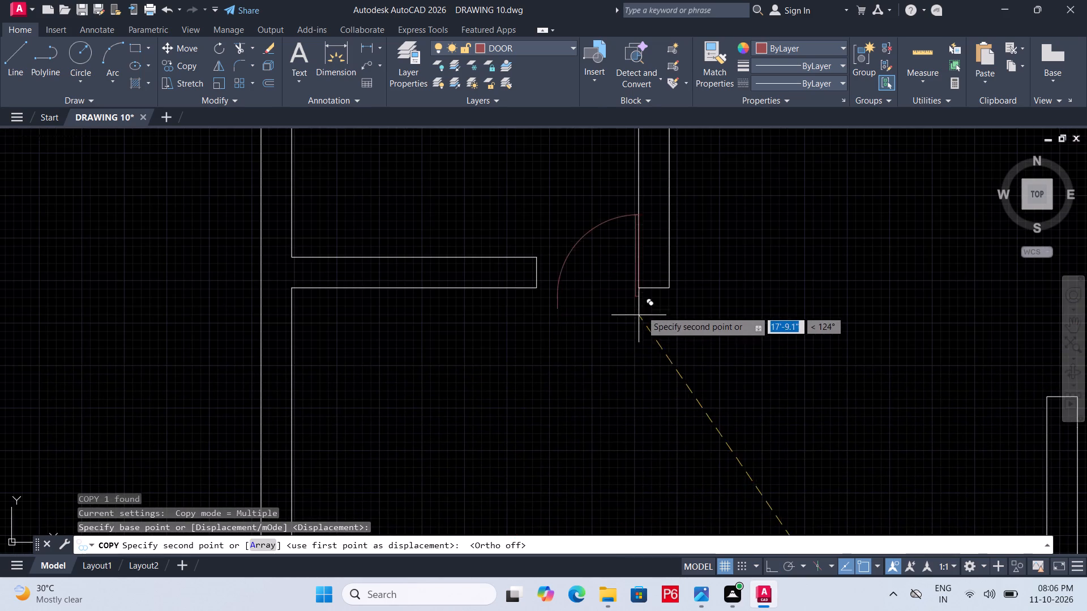
{"action": "scroll", "coordinate": [641, 310], "scroll_direction": "up", "scroll_amount": 2}
{"action": "middle_click_drag", "start_coordinate": [630, 268], "coordinate": [643, 383]}
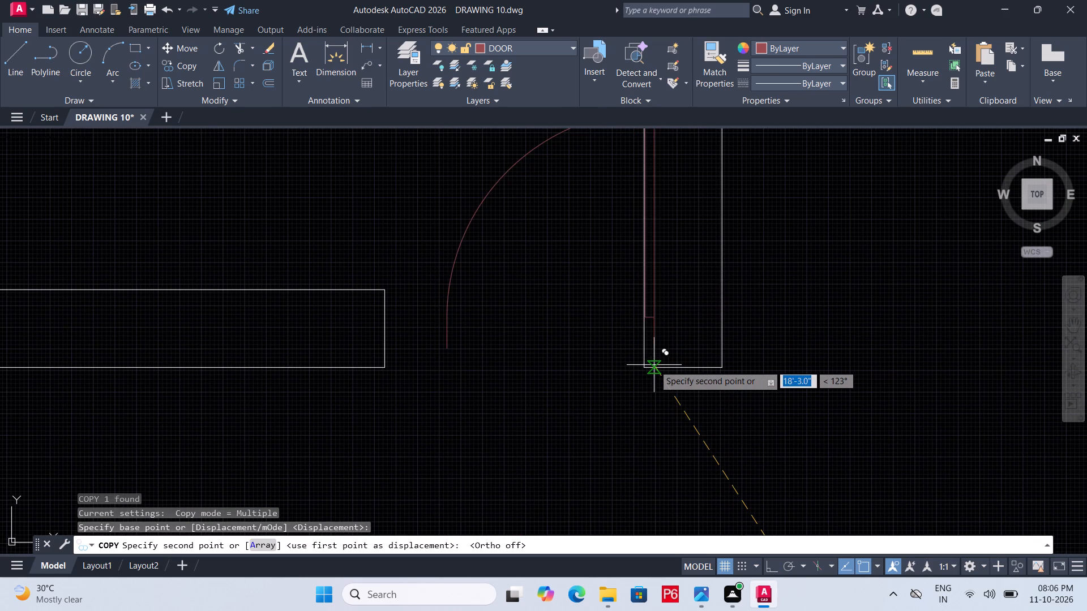
{"action": "left_click", "coordinate": [645, 365]}
{"action": "key", "text": "Escape"}
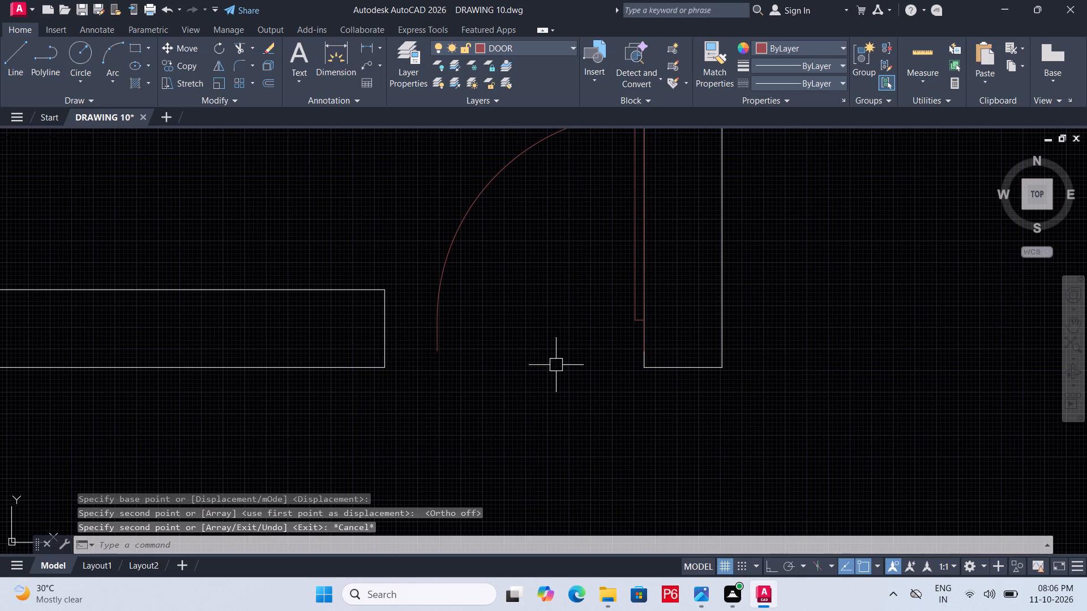
Scale the 8'6"X6' bathroom door by about 1.3 from its lower hinge corner so its swing spans the doorway to the opposite wall end.
{"action": "left_click", "coordinate": [438, 293]}
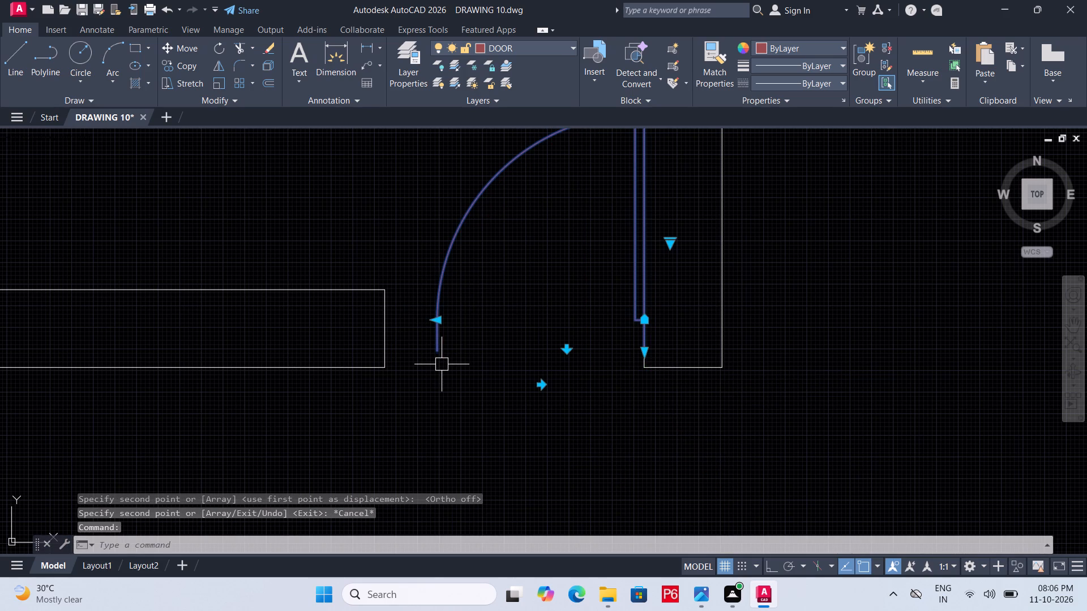
{"action": "type", "text": "SC"}
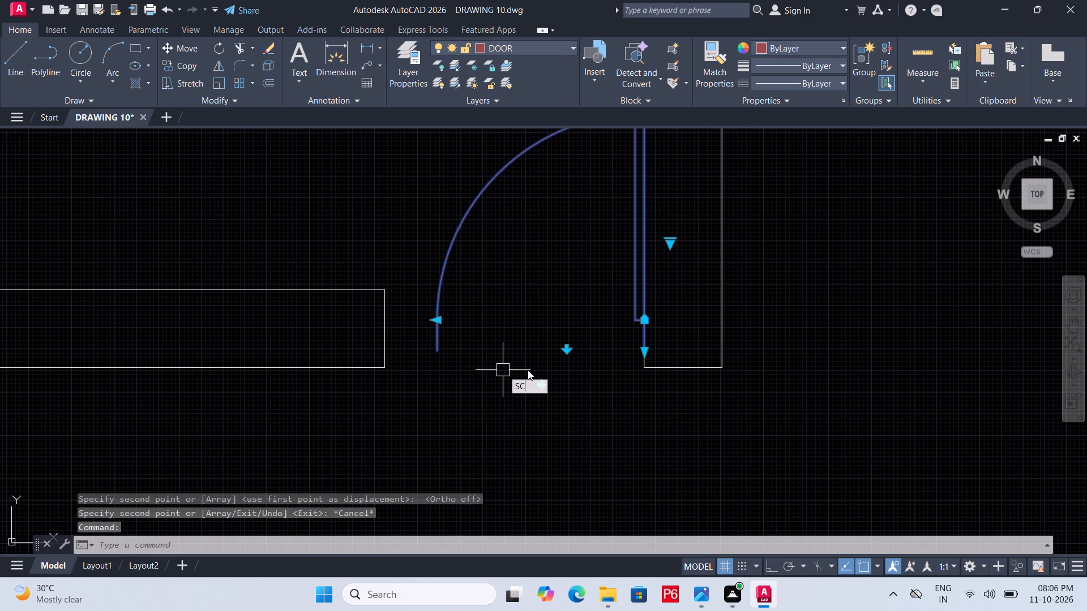
{"action": "key", "text": "space"}
{"action": "left_click", "coordinate": [645, 354]}
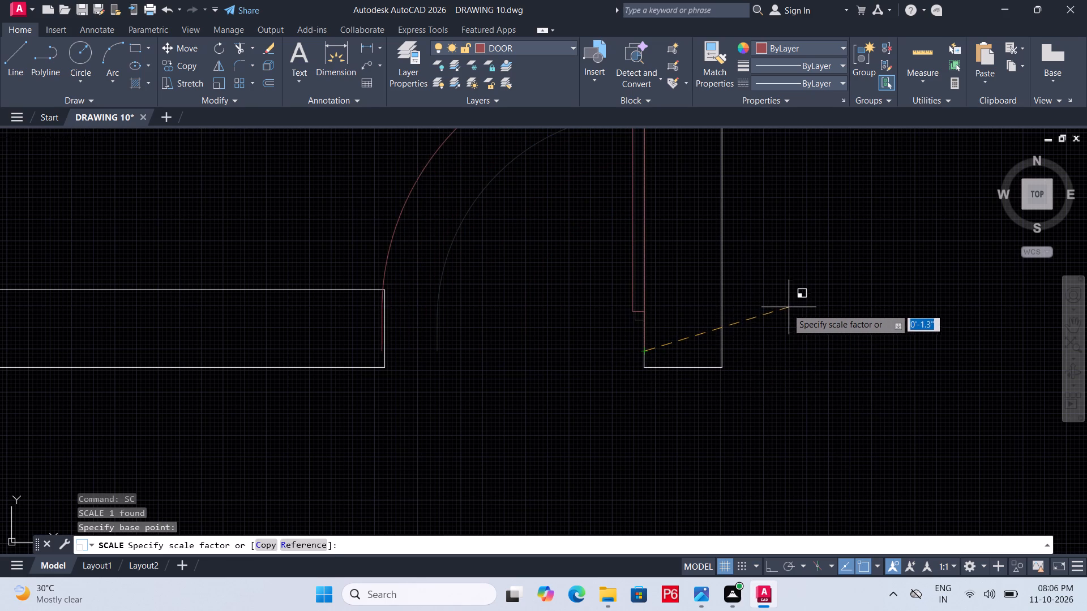
{"action": "middle_click_drag", "start_coordinate": [785, 309], "coordinate": [1026, 336]}
{"action": "scroll", "coordinate": [1026, 335], "scroll_direction": "up", "scroll_amount": 2}
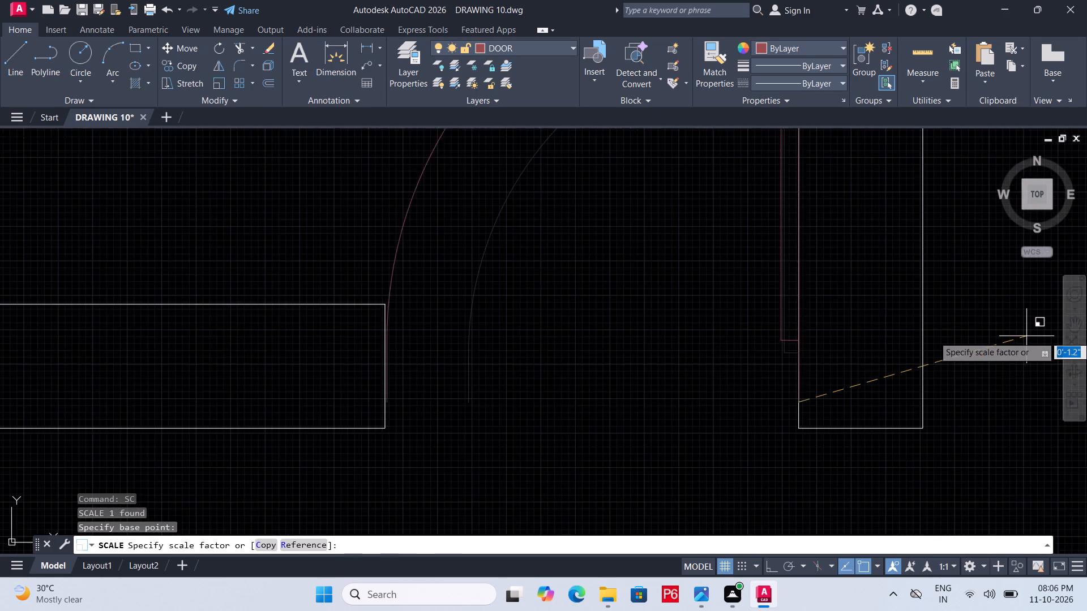
{"action": "scroll", "coordinate": [1022, 337], "scroll_direction": "down", "scroll_amount": 1}
{"action": "scroll", "coordinate": [995, 337], "scroll_direction": "up", "scroll_amount": 1}
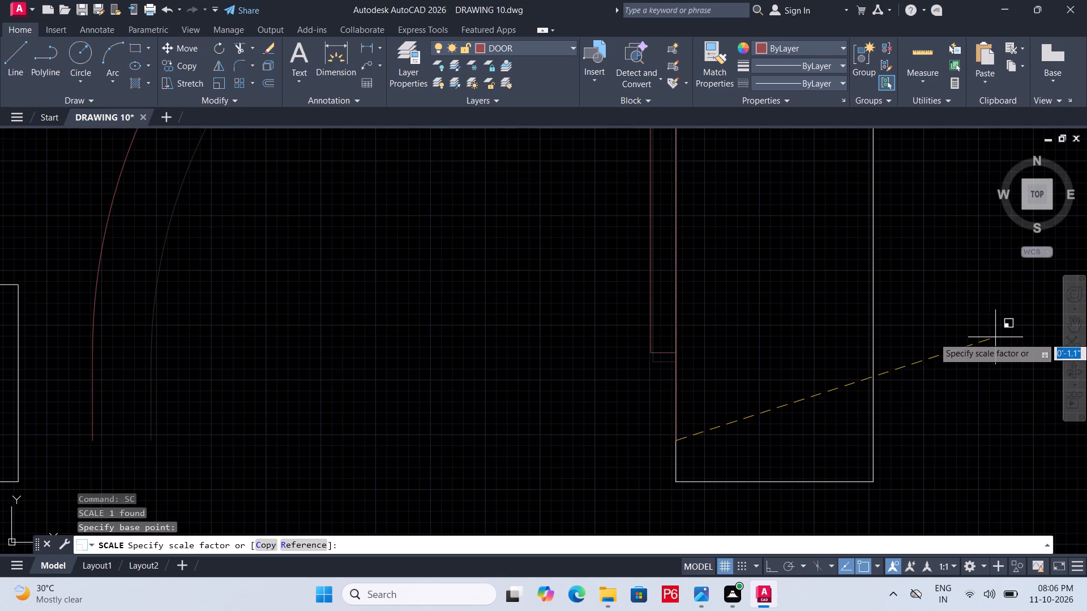
{"action": "middle_click_drag", "start_coordinate": [995, 337], "coordinate": [1016, 335]}
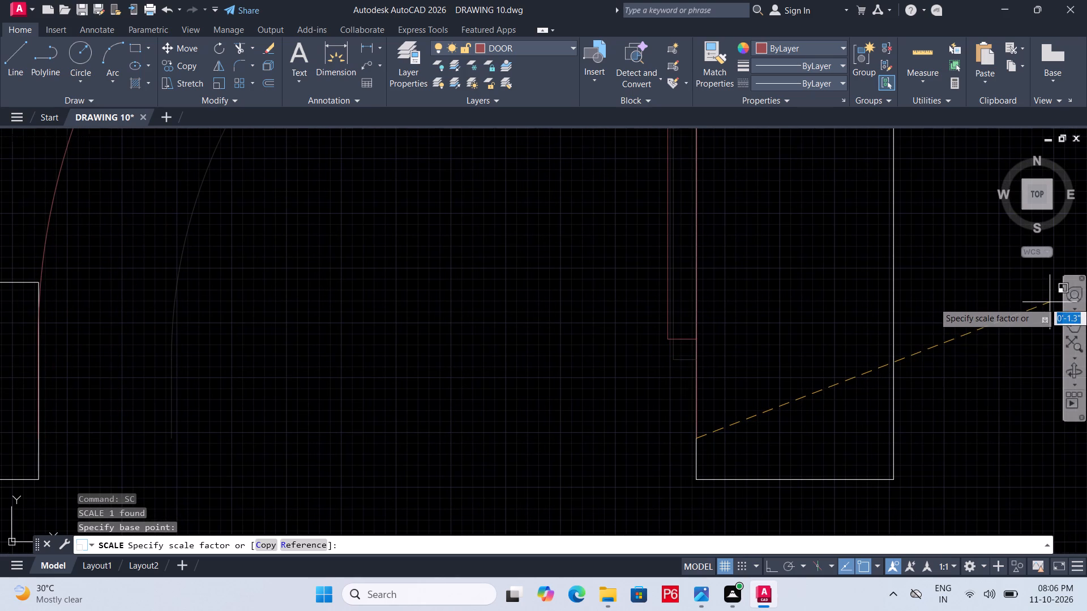
{"action": "left_click", "coordinate": [1050, 302]}
{"action": "scroll", "coordinate": [550, 375], "scroll_direction": "down", "scroll_amount": 2}
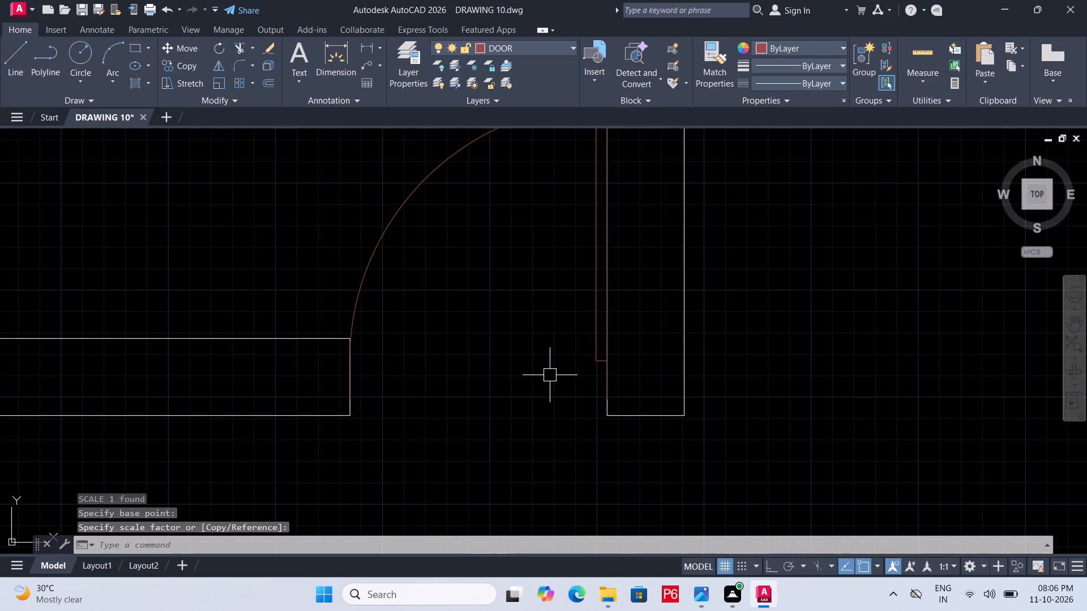
Save the drawing with the resized bathroom door in place.
{"action": "key", "text": "ctrl+s"}
{"action": "key", "text": "ctrl+s"}
{"action": "key", "text": "ctrl+s"}
{"action": "key", "text": "ctrl+s"}
{"action": "scroll", "coordinate": [550, 375], "scroll_direction": "down", "scroll_amount": 1, "text": "ctrl"}
{"action": "middle_click_drag", "start_coordinate": [550, 375], "coordinate": [551, 455]}
{"action": "scroll", "coordinate": [555, 436], "scroll_direction": "down", "scroll_amount": 3}
{"action": "middle_click_drag", "start_coordinate": [521, 410], "coordinate": [506, 387]}
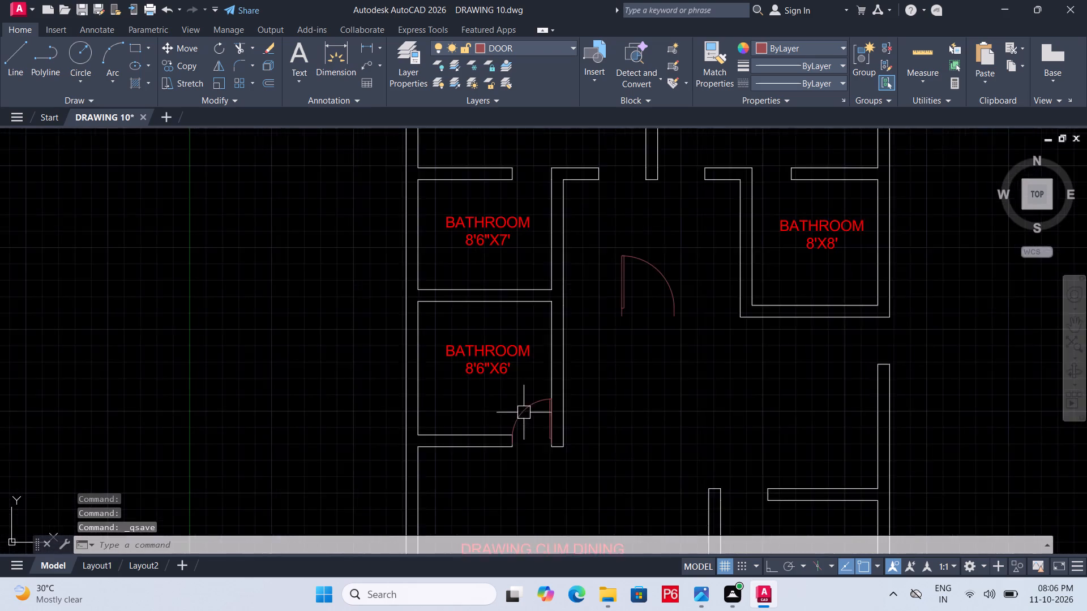
{"action": "middle_click_drag", "start_coordinate": [506, 387], "coordinate": [436, 315]}
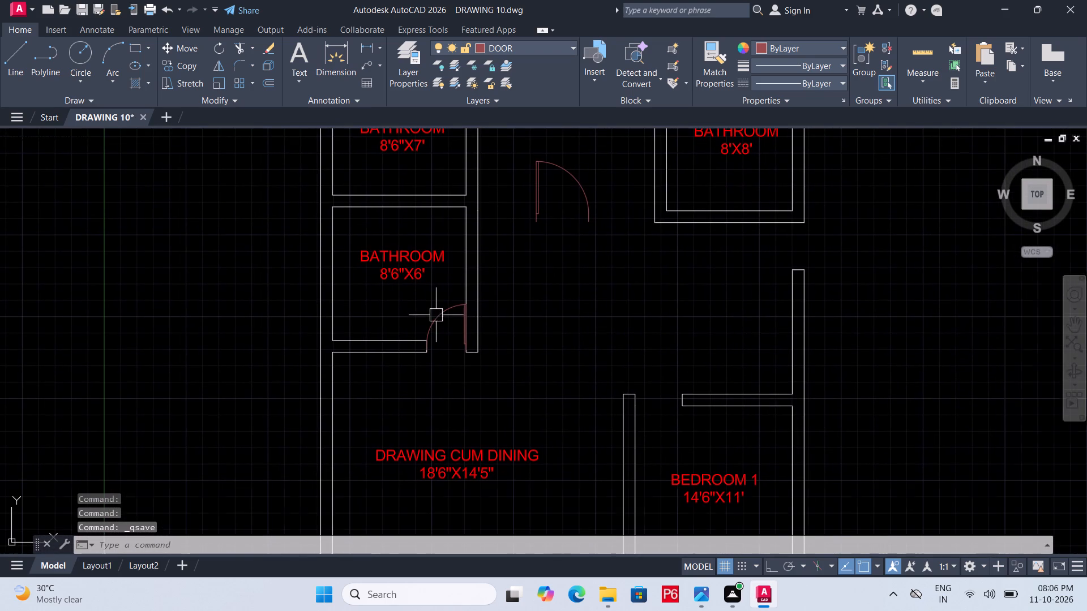
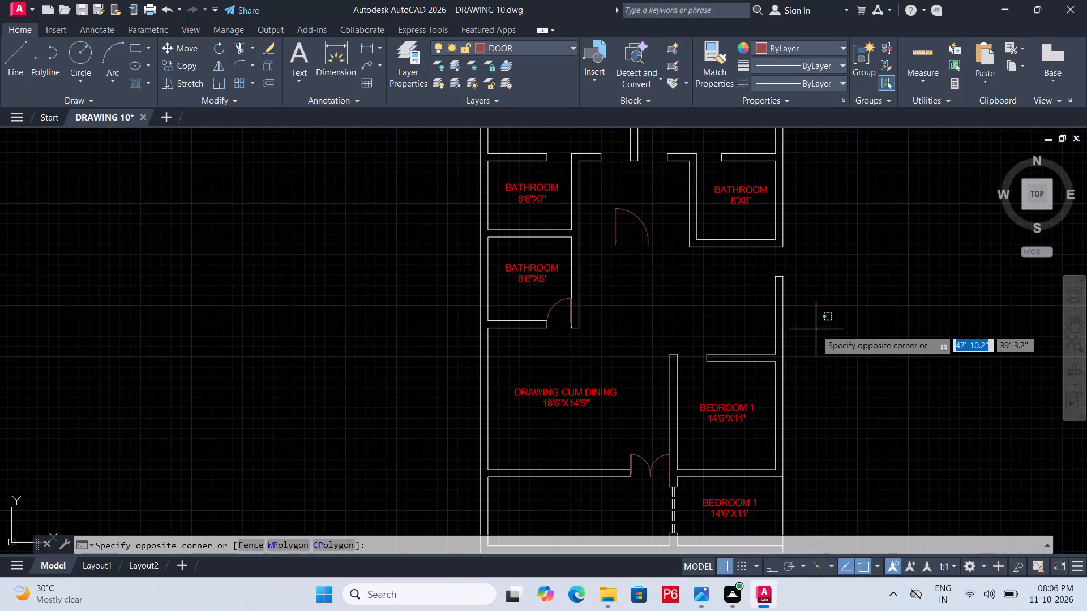
Arrange the AutoCAD drawing and the reference plan DRAWING 10.jpeg side by side, with the drawing cum dining area in close view.
{"action": "left_click", "coordinate": [914, 330]}
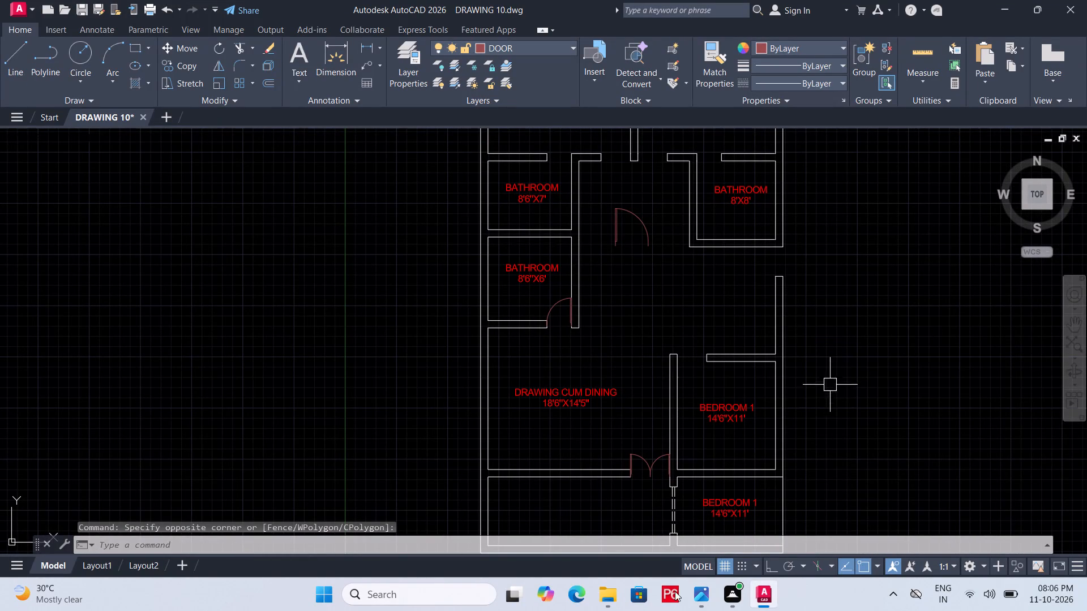
{"action": "left_click", "coordinate": [696, 607]}
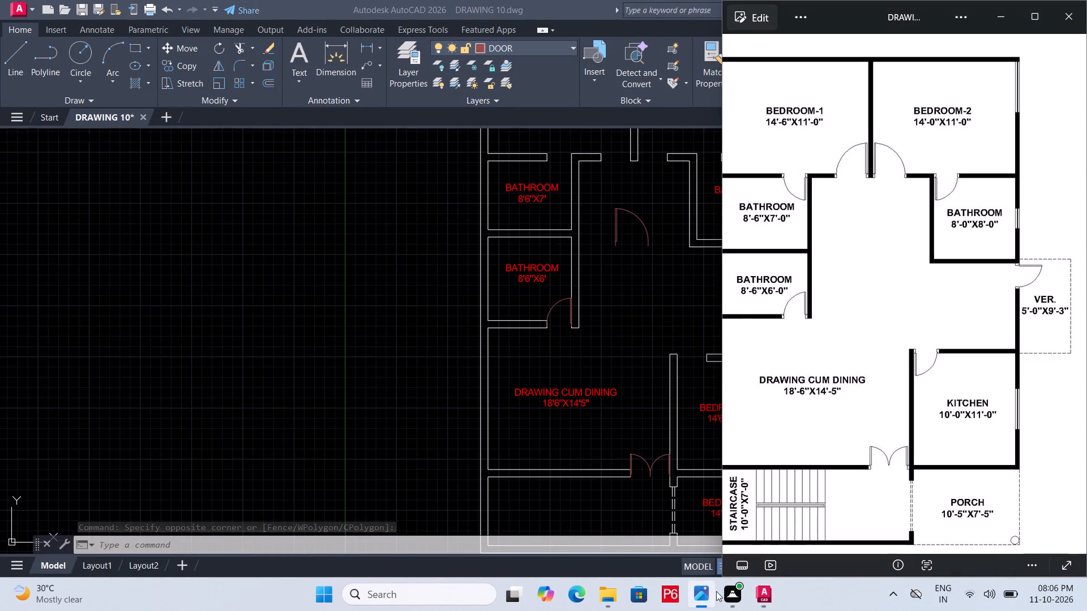
{"action": "left_click", "coordinate": [441, 442]}
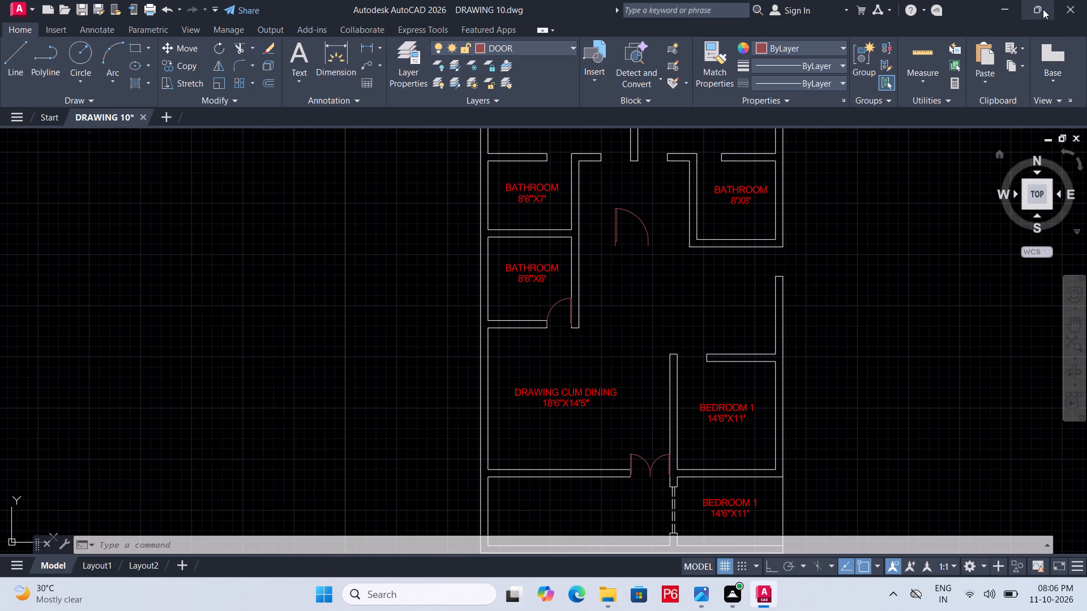
{"action": "left_click", "coordinate": [983, 44]}
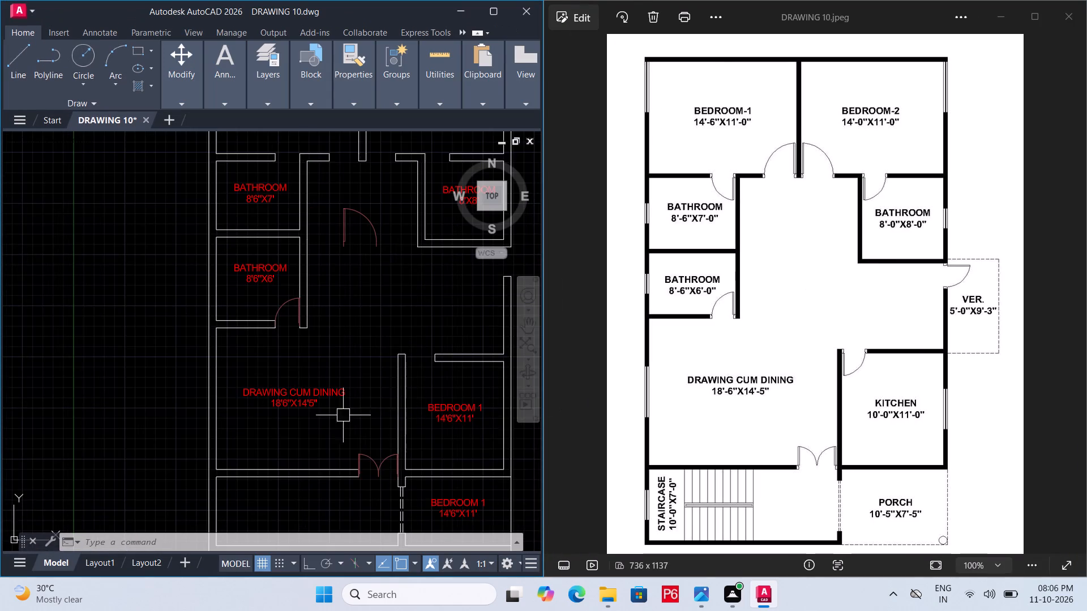
{"action": "scroll", "coordinate": [266, 398], "scroll_direction": "up", "scroll_amount": 2}
{"action": "middle_click_drag", "start_coordinate": [293, 402], "coordinate": [157, 359]}
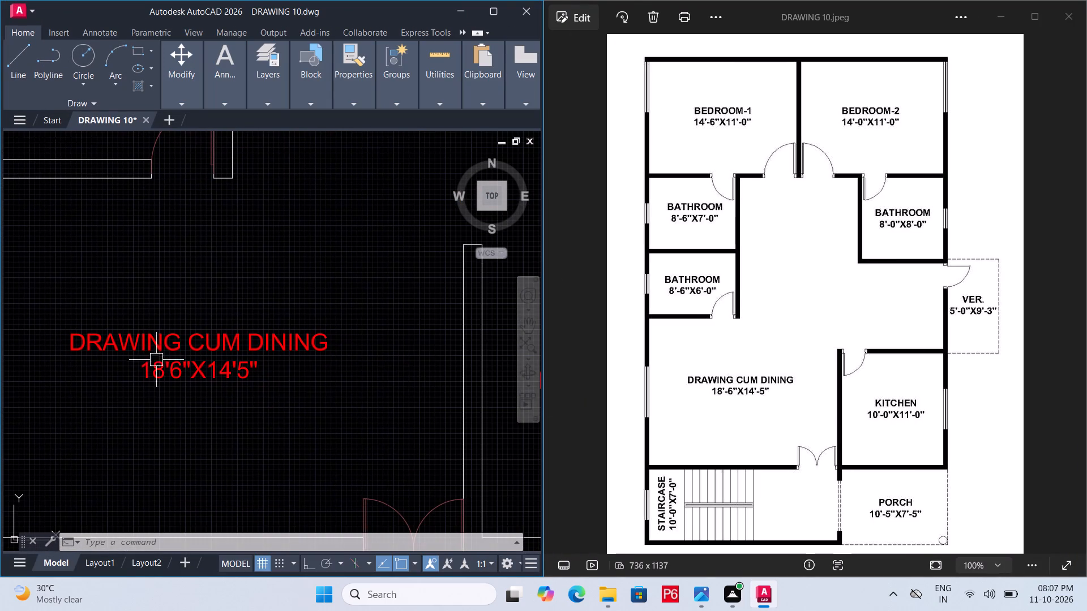
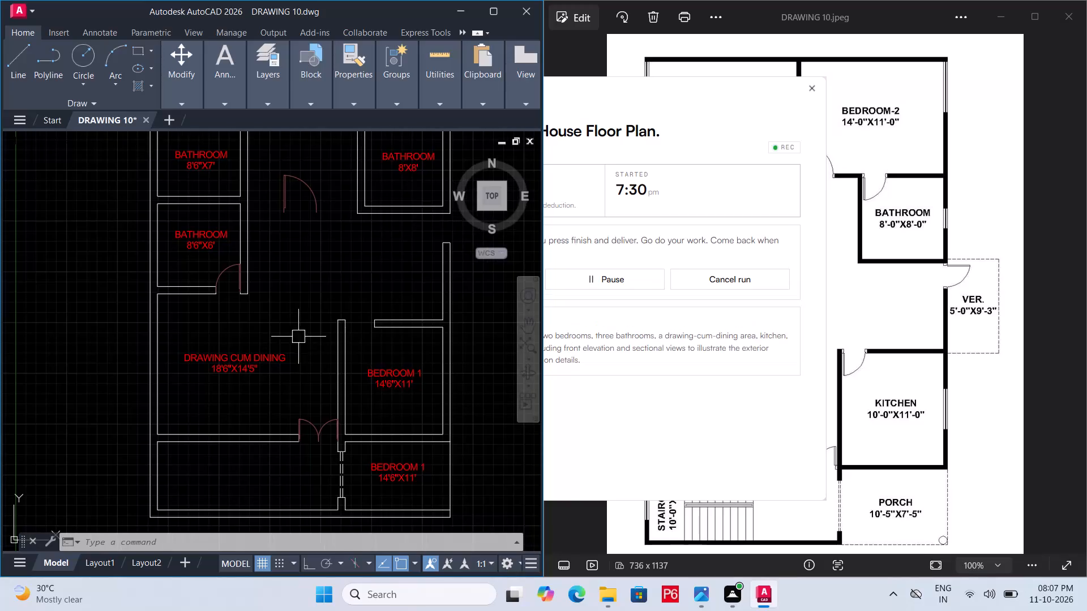
Bring the reference plan DRAWING 10.jpeg in front of the overlapping window beside the drawing.
{"action": "left_click", "coordinate": [301, 332]}
{"action": "left_click", "coordinate": [296, 311]}
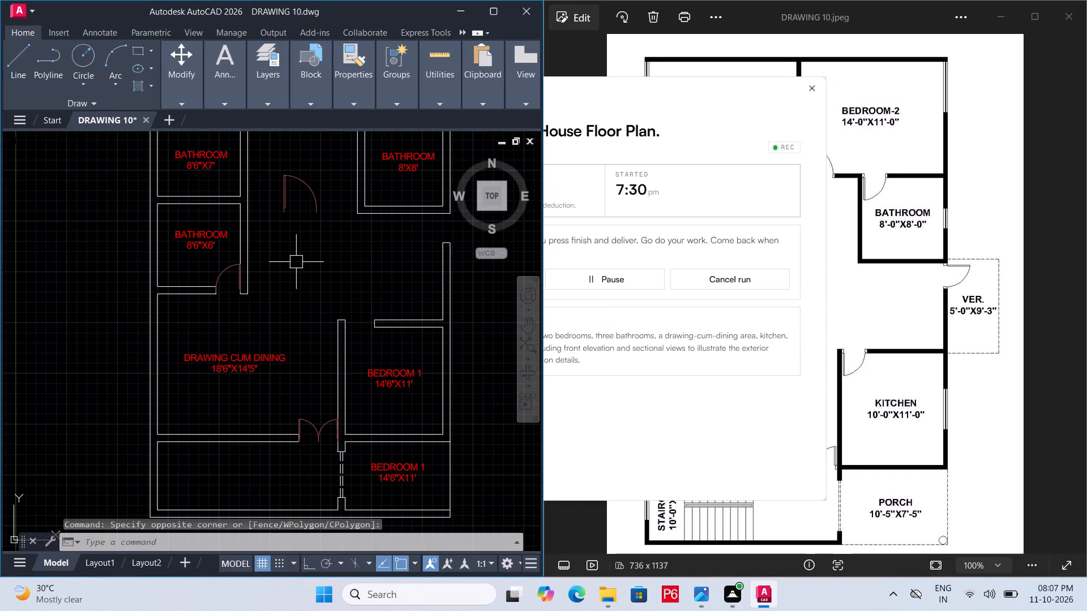
{"action": "left_click", "coordinate": [904, 276]}
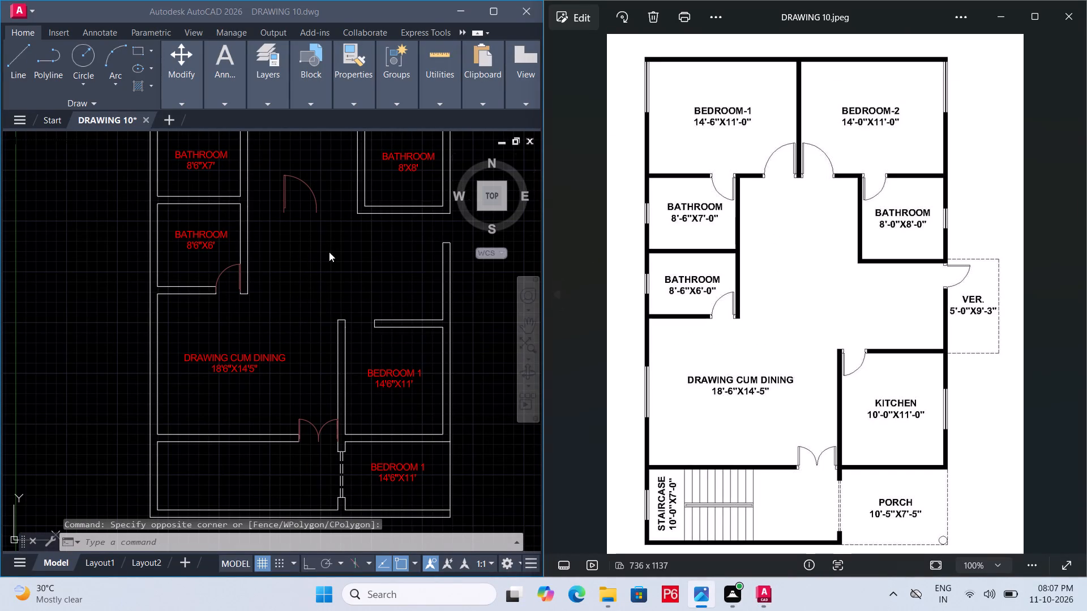
Return to the AutoCAD floor plan and save the drawing.
{"action": "left_click", "coordinate": [285, 268]}
{"action": "left_click", "coordinate": [302, 231]}
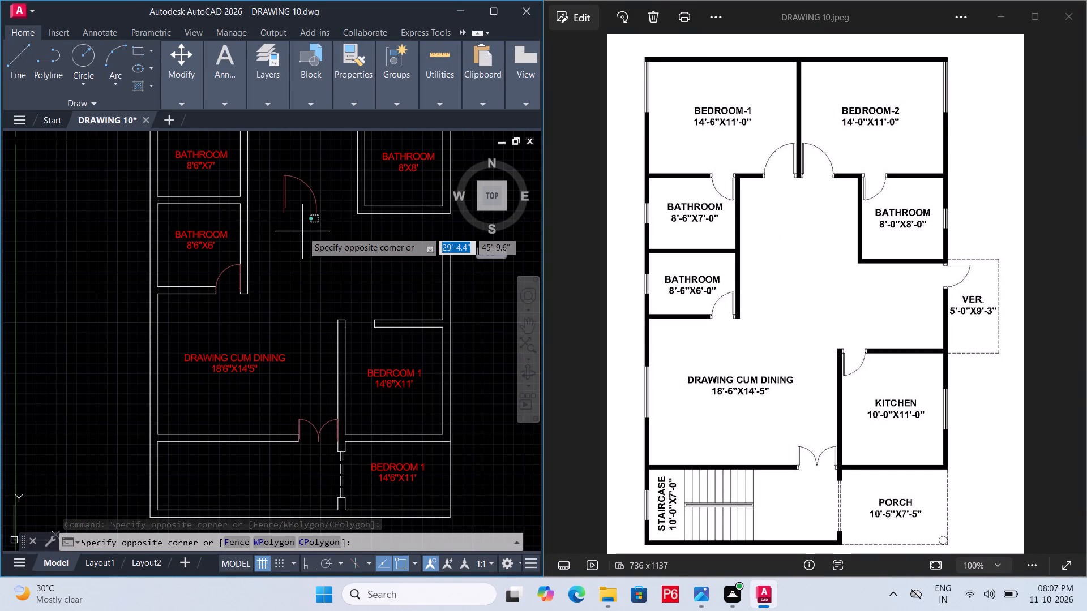
{"action": "key", "text": "ctrl+s"}
{"action": "key", "text": "ctrl+s"}
{"action": "key", "text": "ctrl+s"}
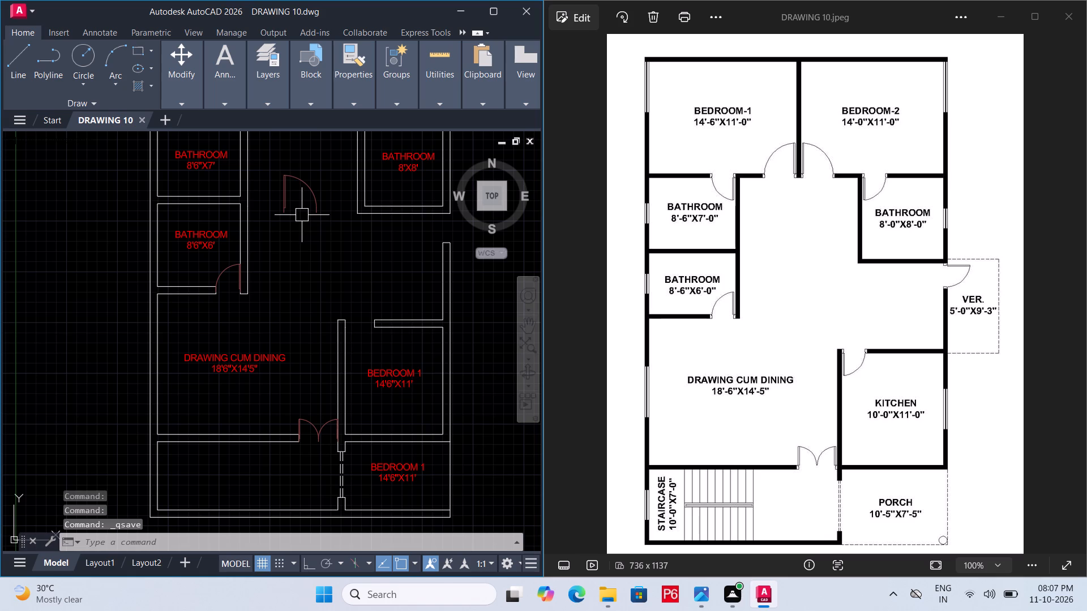
Copy the loose door block from the hall into the Bedroom 2 doorway, hinged at the lower corner of the wall between the bedrooms.
{"action": "middle_click_drag", "start_coordinate": [299, 208], "coordinate": [325, 294]}
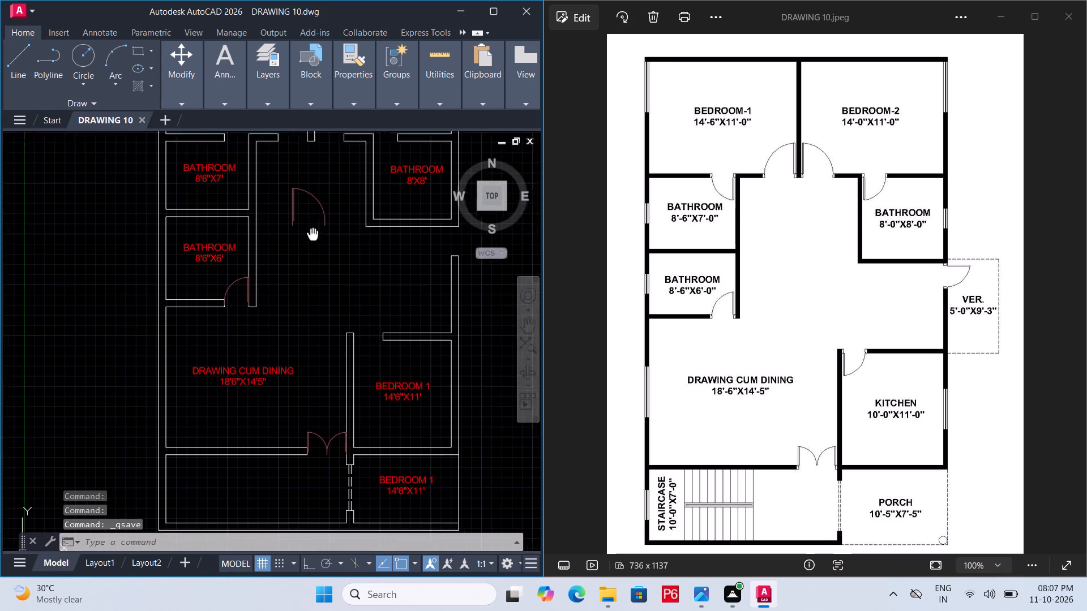
{"action": "middle_click_drag", "start_coordinate": [325, 294], "coordinate": [329, 315]}
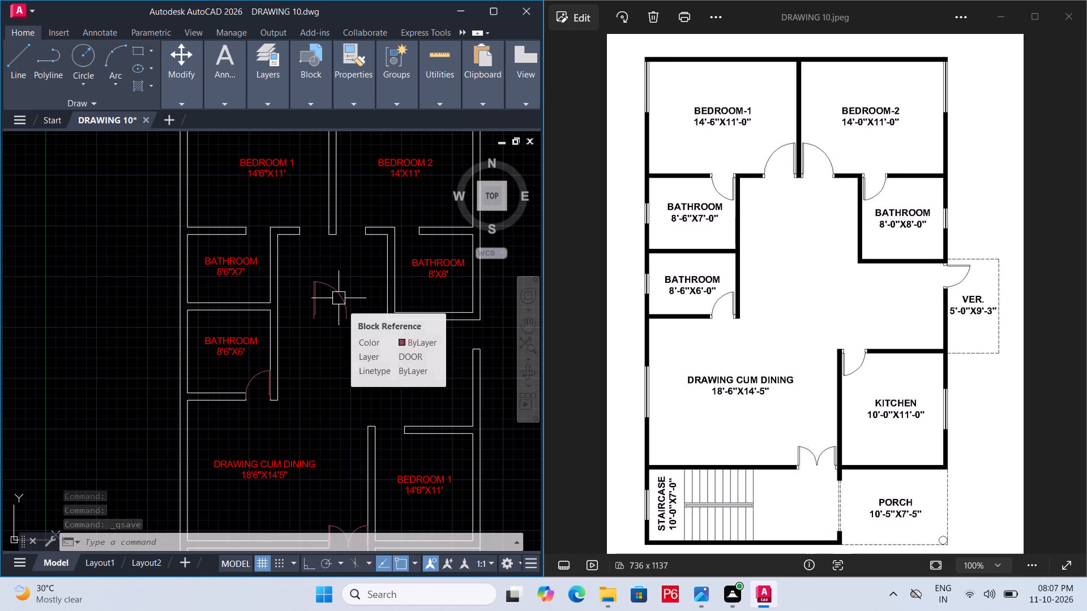
{"action": "left_click", "coordinate": [339, 298]}
{"action": "type", "text": "CO"}
{"action": "key", "text": "space"}
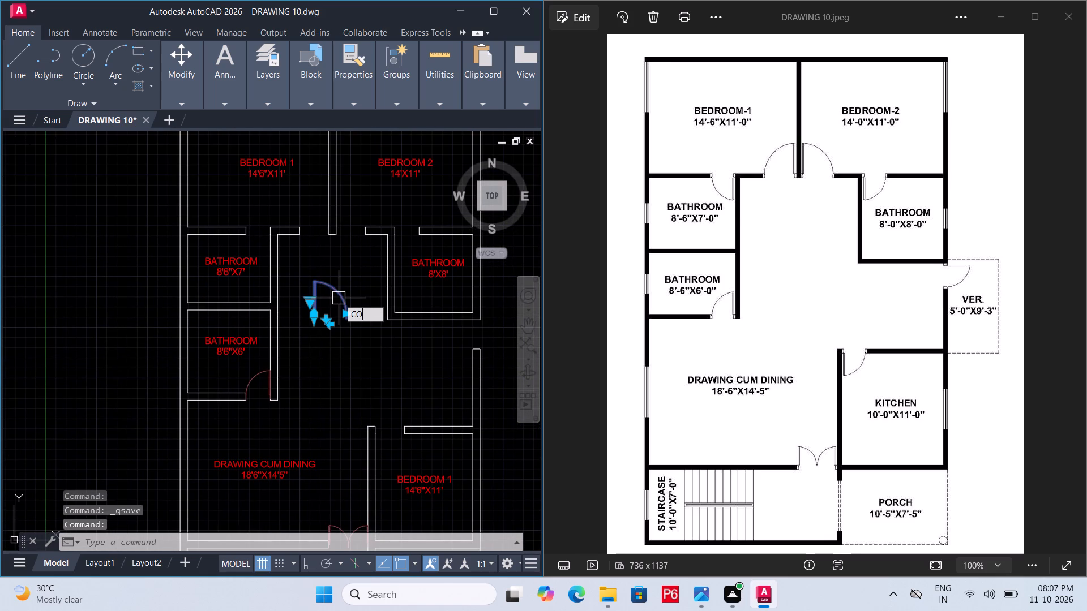
{"action": "scroll", "coordinate": [323, 307], "scroll_direction": "up", "scroll_amount": 3}
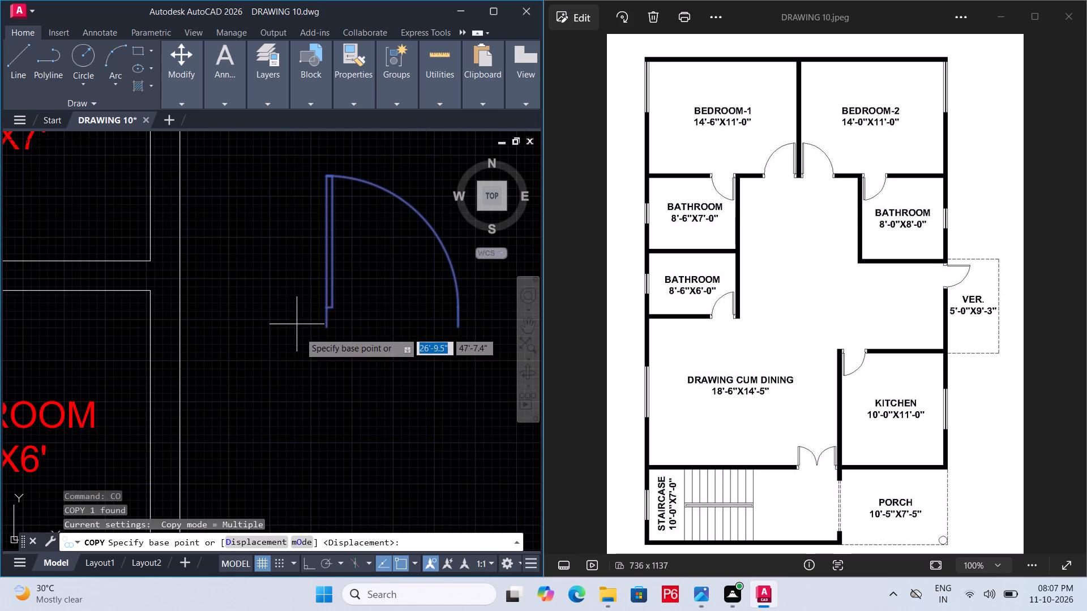
{"action": "double_click", "coordinate": [324, 327]}
{"action": "middle_click_drag", "start_coordinate": [372, 250], "coordinate": [202, 533]}
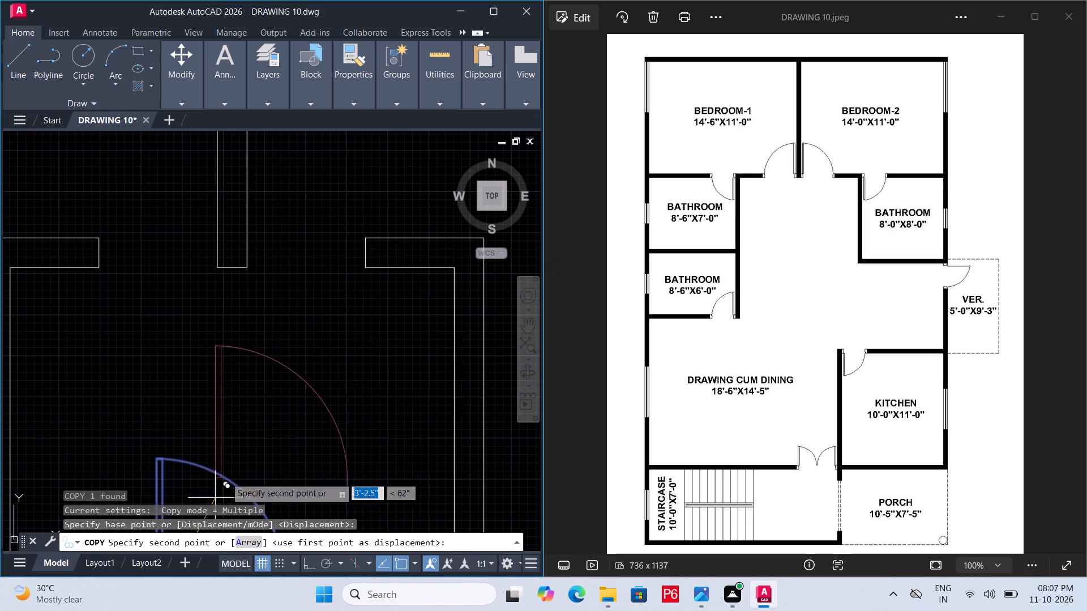
{"action": "left_click", "coordinate": [247, 269]}
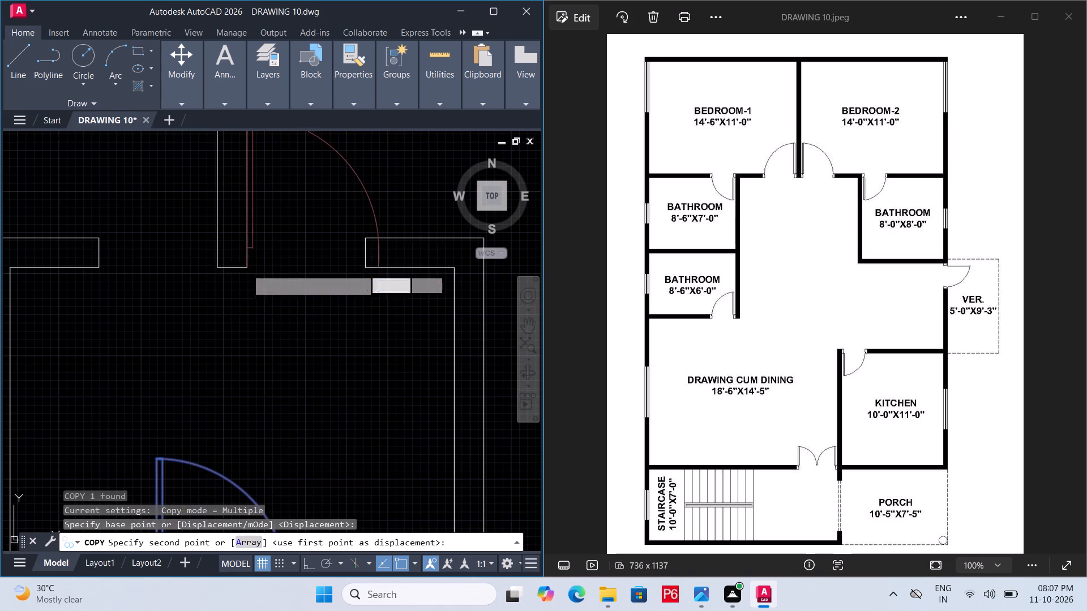
{"action": "scroll", "coordinate": [238, 342], "scroll_direction": "down", "scroll_amount": 1}
{"action": "middle_click_drag", "start_coordinate": [238, 342], "coordinate": [265, 281]}
{"action": "scroll", "coordinate": [237, 333], "scroll_direction": "down", "scroll_amount": 1}
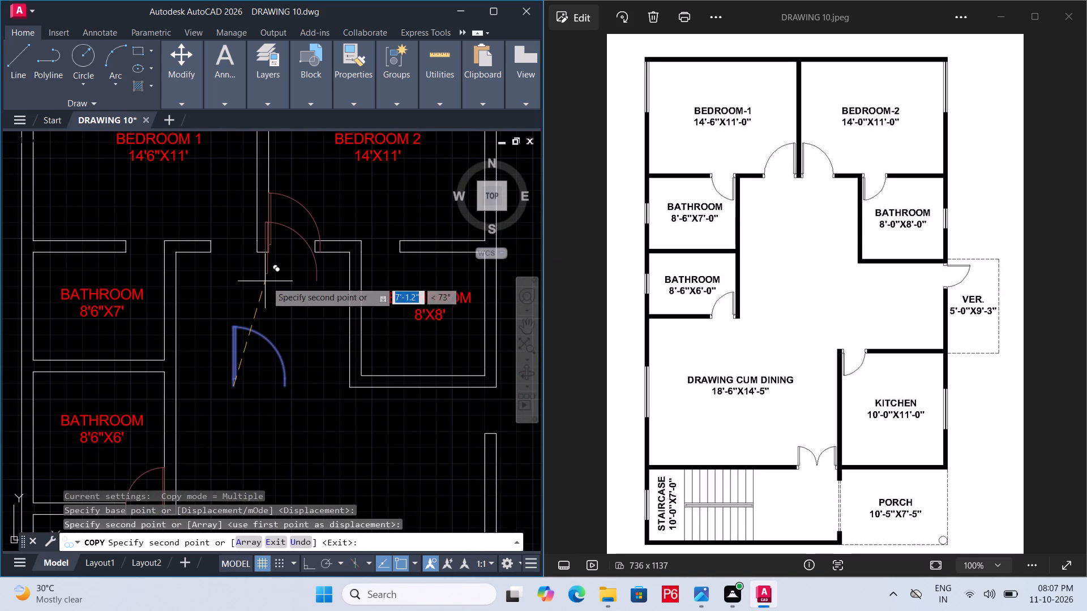
{"action": "middle_click_drag", "start_coordinate": [248, 315], "coordinate": [327, 303]}
{"action": "middle_click_drag", "start_coordinate": [293, 367], "coordinate": [317, 287]}
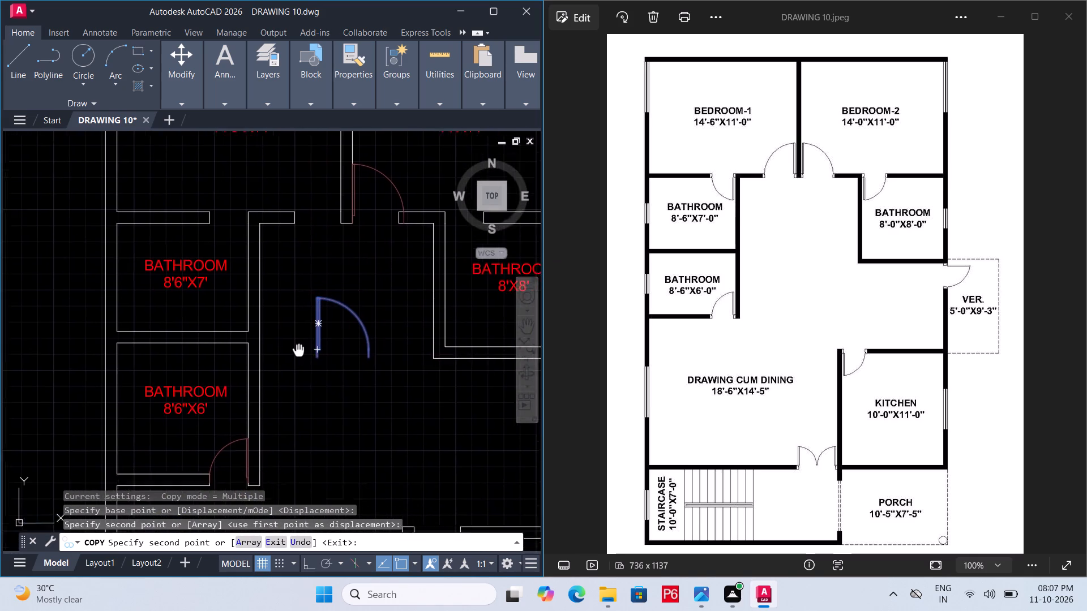
{"action": "middle_click_drag", "start_coordinate": [317, 287], "coordinate": [324, 209]}
{"action": "middle_click_drag", "start_coordinate": [374, 390], "coordinate": [330, 420]}
{"action": "key", "text": "Escape"}
Rotate the loose door block in the hall 180 degrees about its hinge endpoint.
{"action": "middle_click_drag", "start_coordinate": [299, 296], "coordinate": [225, 381]}
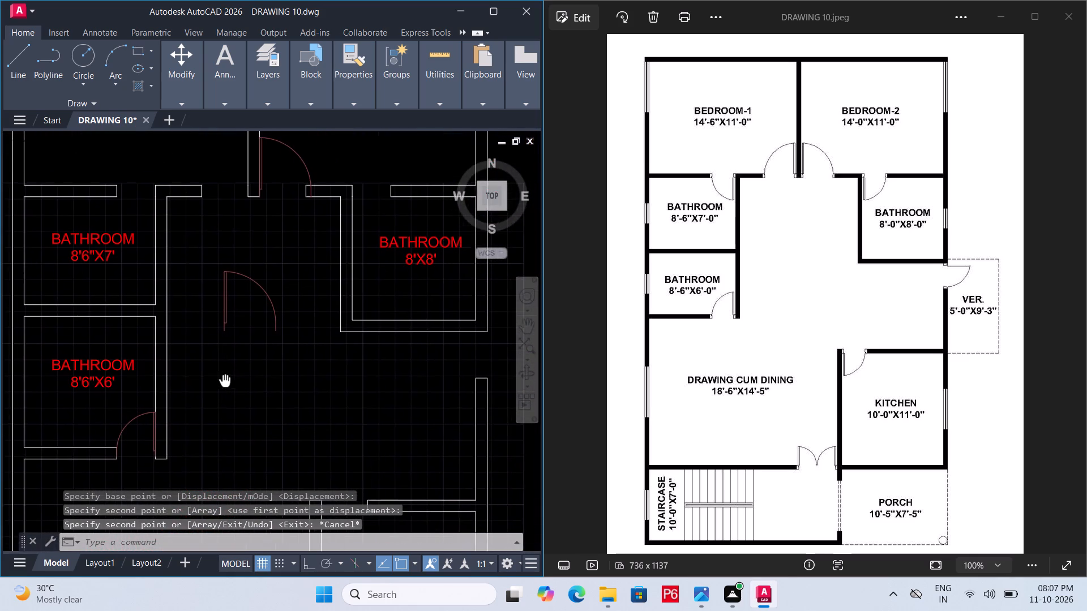
{"action": "middle_click_drag", "start_coordinate": [225, 381], "coordinate": [208, 388]}
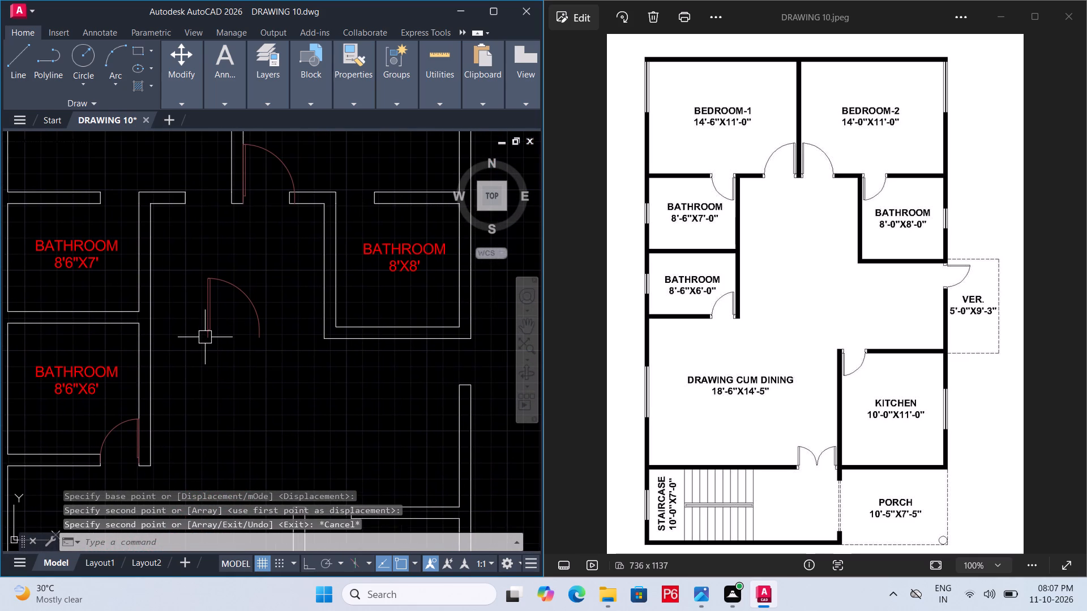
{"action": "left_click", "coordinate": [205, 337]}
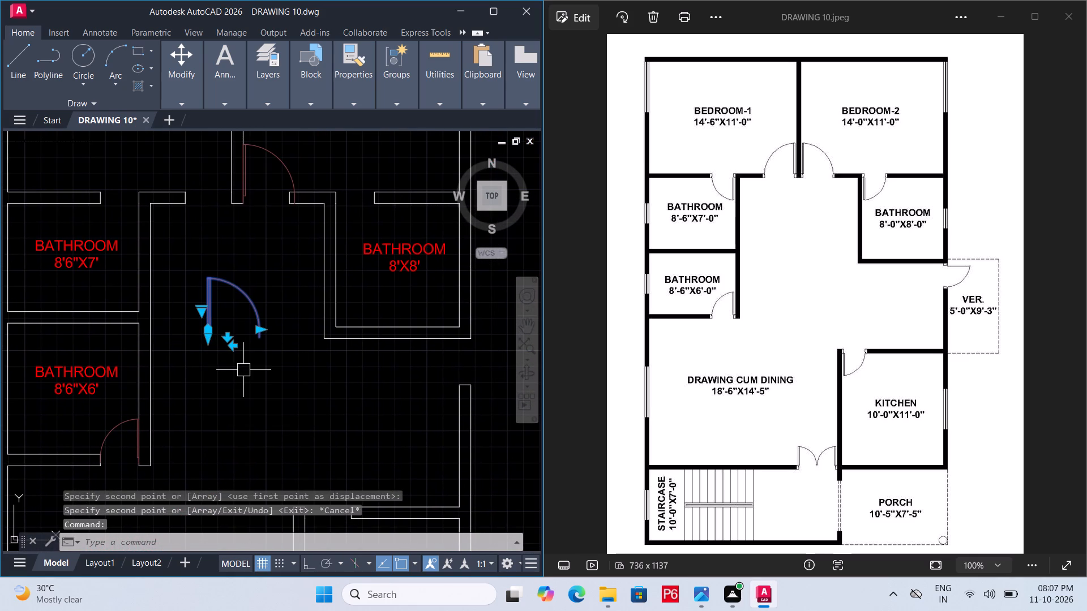
{"action": "type", "text": "RO"}
{"action": "key", "text": "space"}
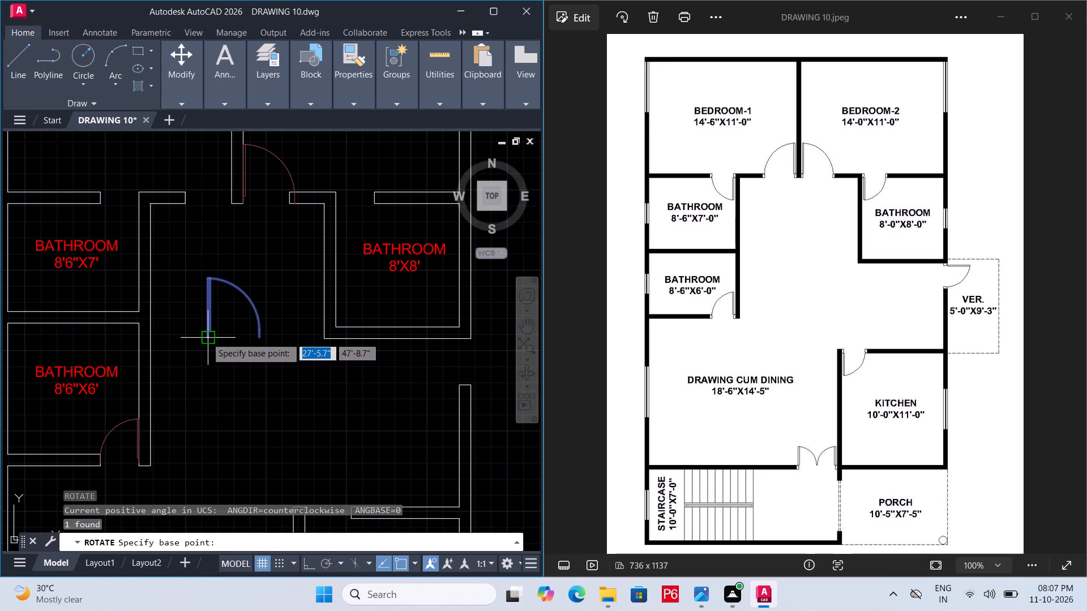
{"action": "left_click", "coordinate": [206, 337]}
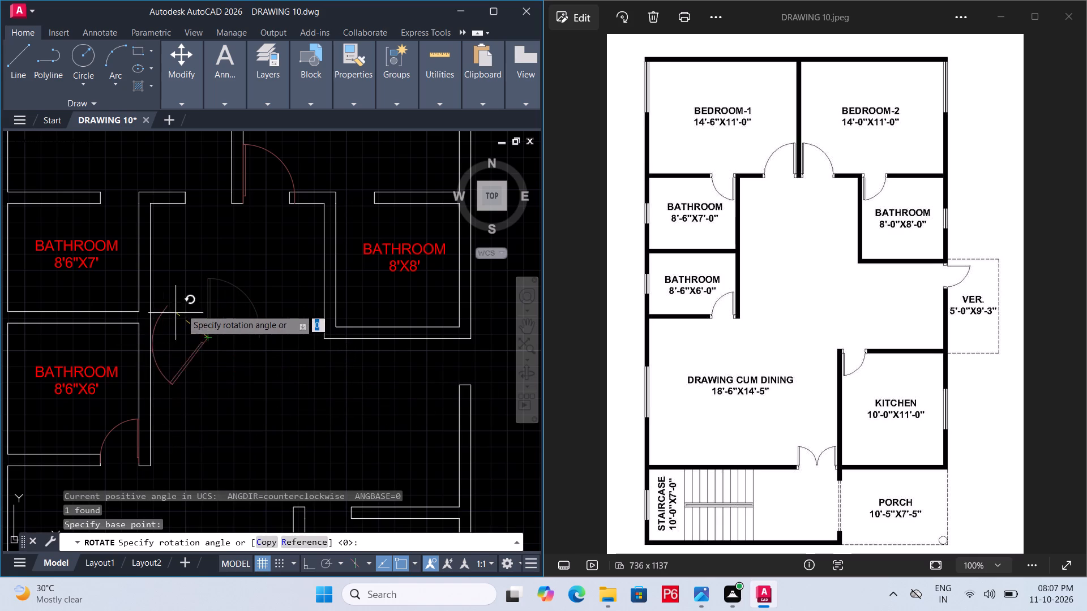
{"action": "key", "text": "F8"}
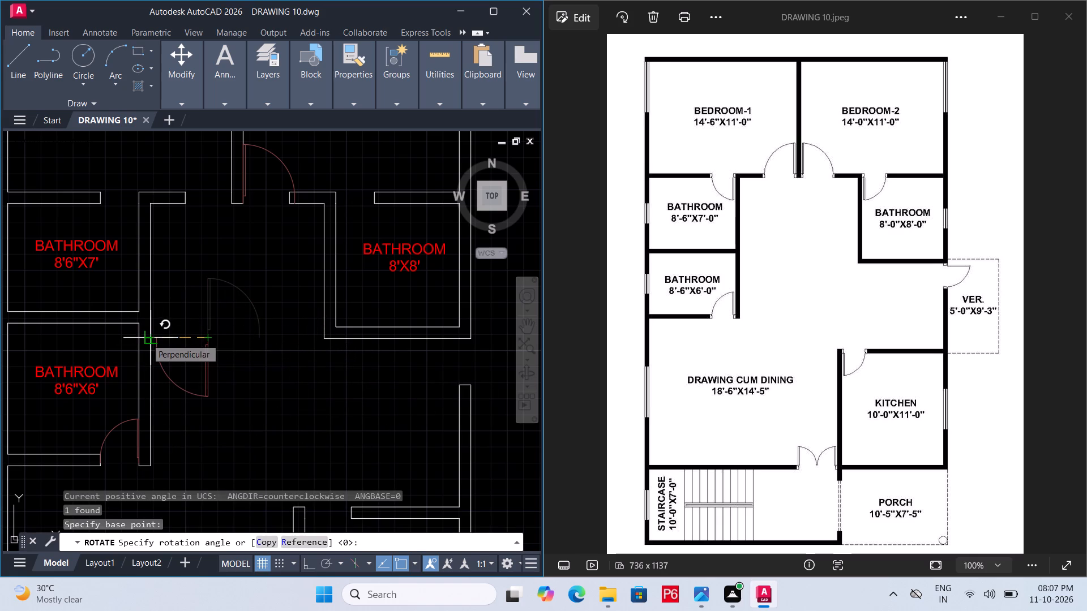
{"action": "left_click", "coordinate": [146, 338]}
{"action": "key", "text": "Escape"}
Move the rotated door into the 8'6"X7' bathroom doorway, hinged at the upper corner of the wall end nearest the hall, and save.
{"action": "left_click", "coordinate": [205, 359]}
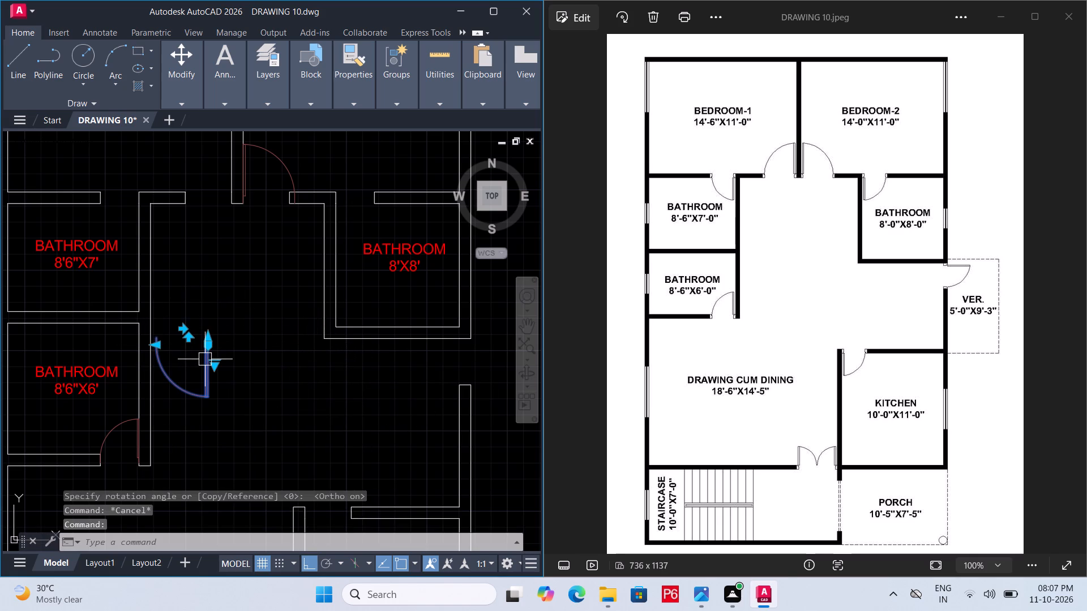
{"action": "type", "text": "M"}
{"action": "key", "text": "space"}
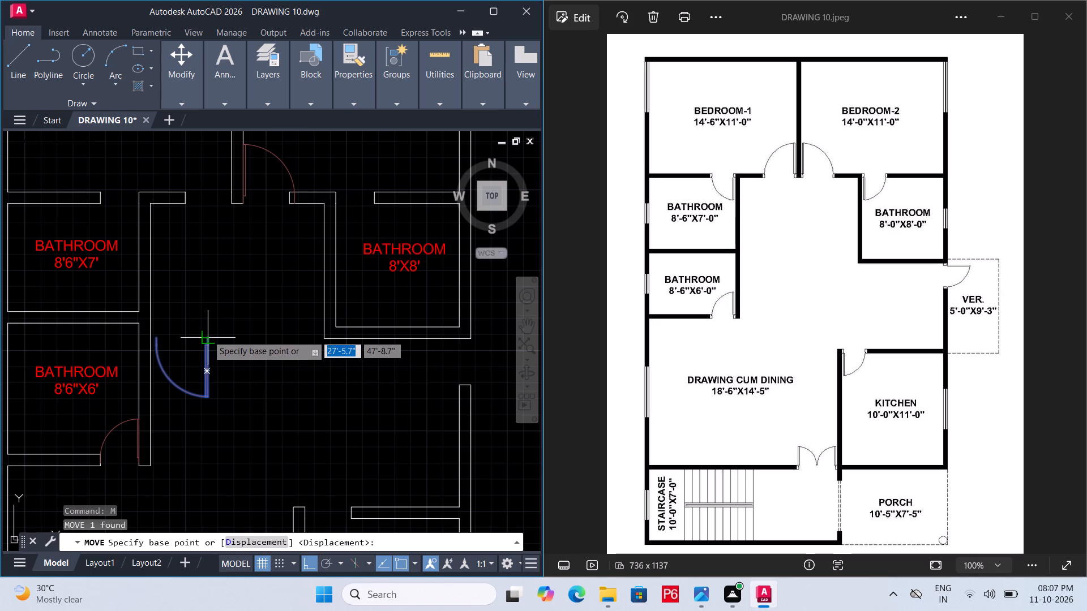
{"action": "left_click", "coordinate": [207, 335]}
{"action": "middle_click_drag", "start_coordinate": [156, 204], "coordinate": [319, 394]}
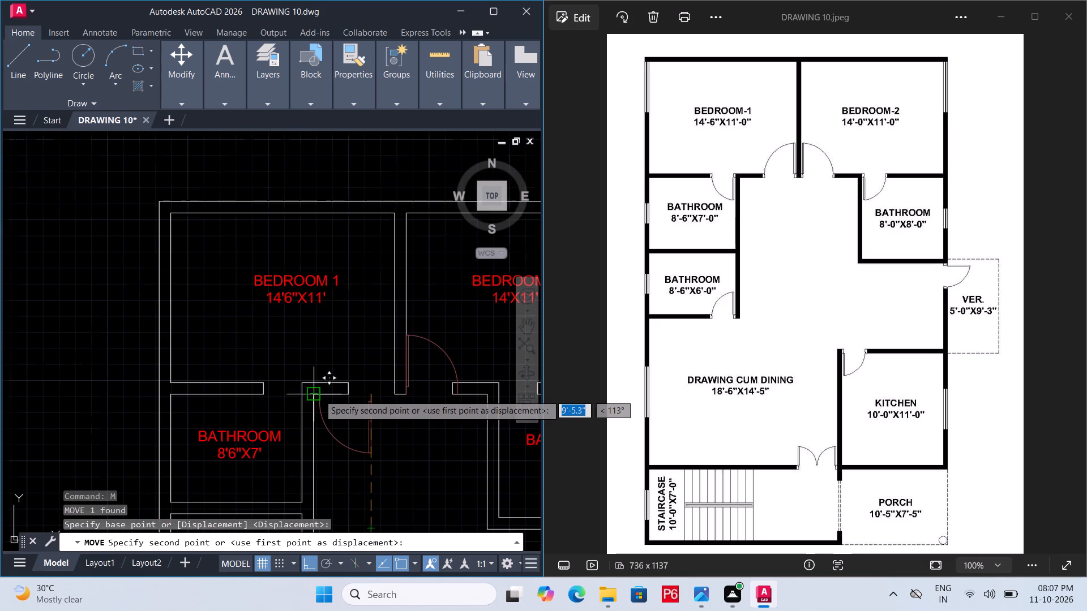
{"action": "key", "text": "F8"}
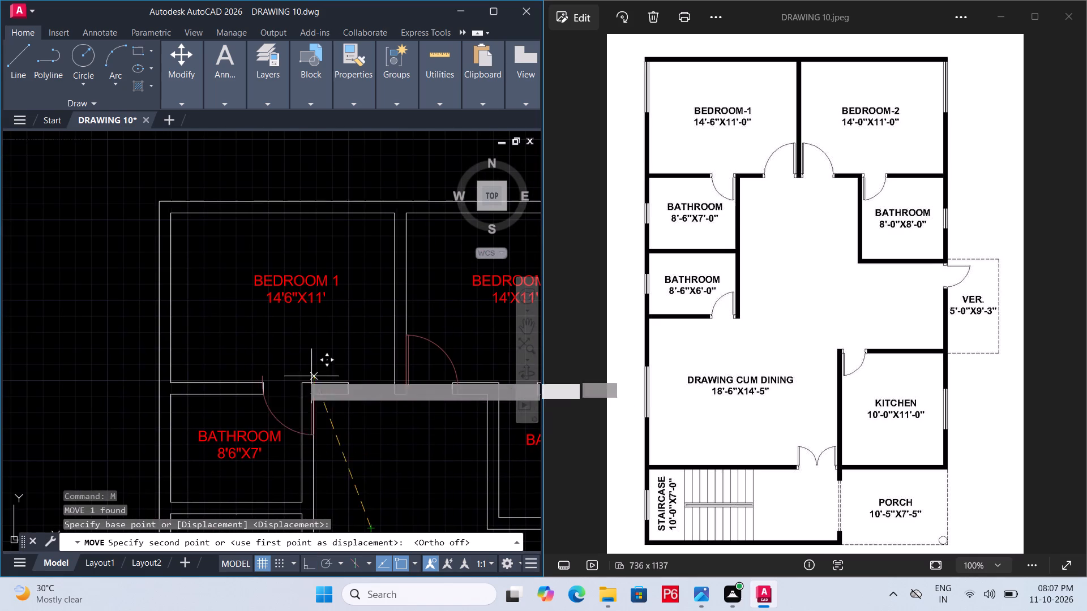
{"action": "scroll", "coordinate": [302, 376], "scroll_direction": "up", "scroll_amount": 2}
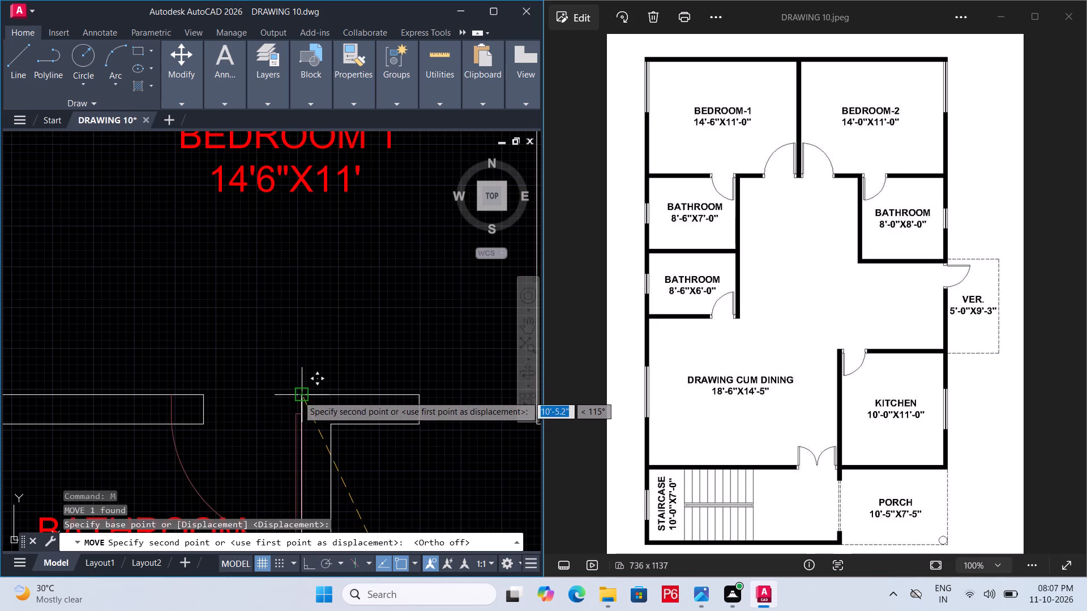
{"action": "left_click", "coordinate": [298, 395]}
{"action": "scroll", "coordinate": [297, 356], "scroll_direction": "down", "scroll_amount": 2}
{"action": "key", "text": "ctrl+s"}
{"action": "key", "text": "ctrl+s"}
{"action": "key", "text": "ctrl+s"}
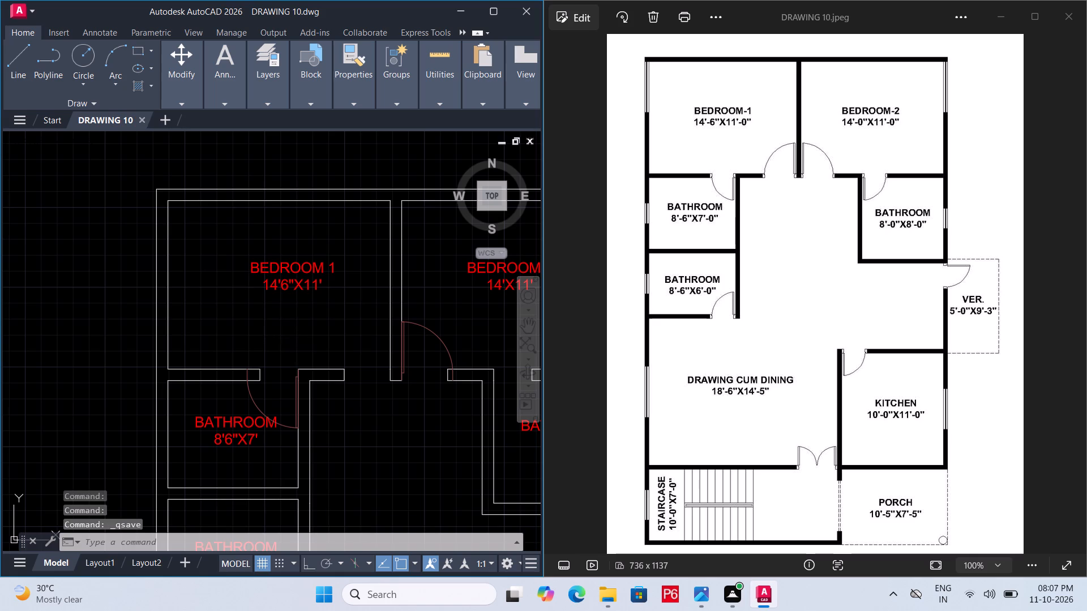
Copy the 8'6"X7' bathroom door into the open hall below the Bedroom 2 doorway and save the drawing.
{"action": "middle_click_drag", "start_coordinate": [285, 386], "coordinate": [268, 347]}
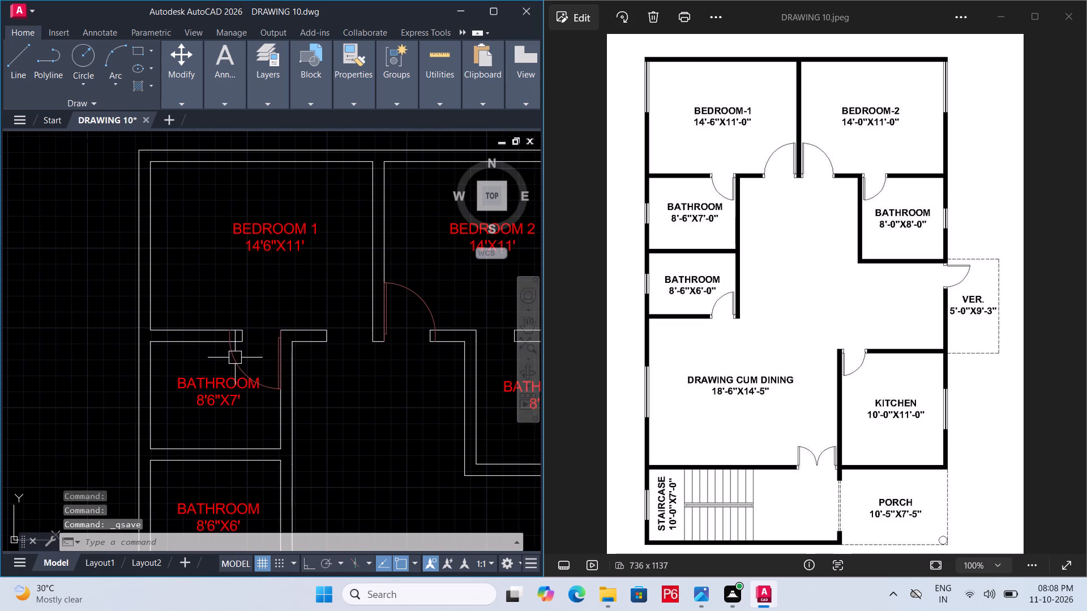
{"action": "left_click", "coordinate": [235, 358]}
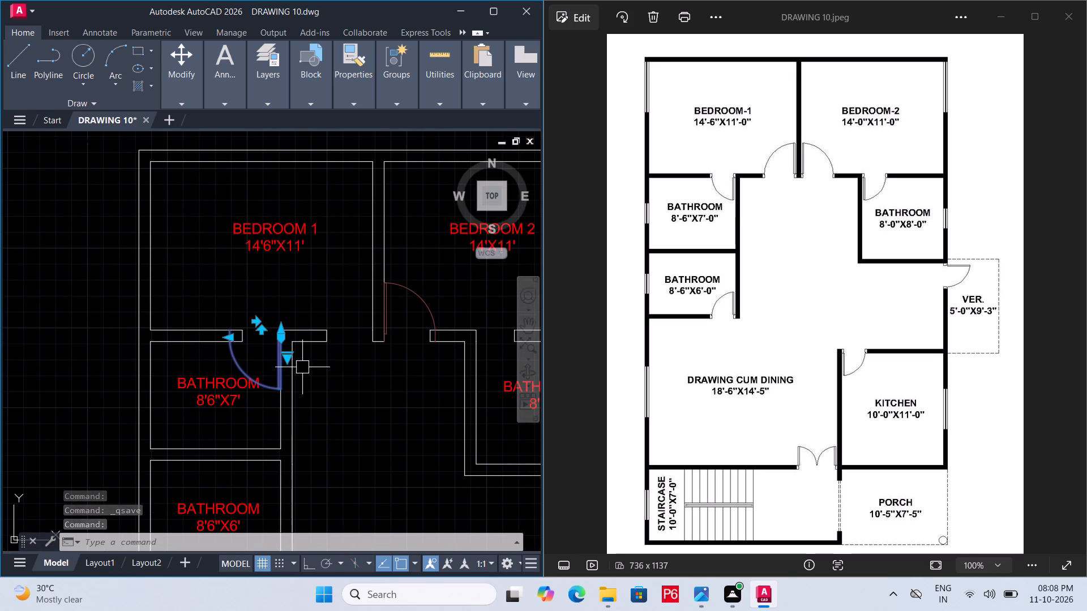
{"action": "scroll", "coordinate": [310, 364], "scroll_direction": "up", "scroll_amount": 2}
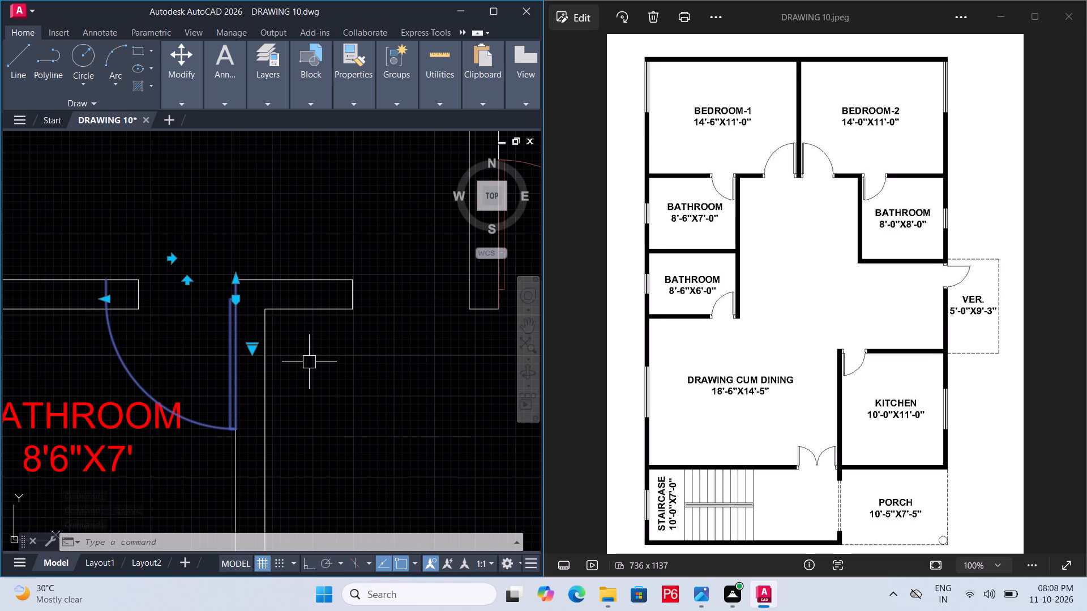
{"action": "type", "text": "CO"}
{"action": "key", "text": "space"}
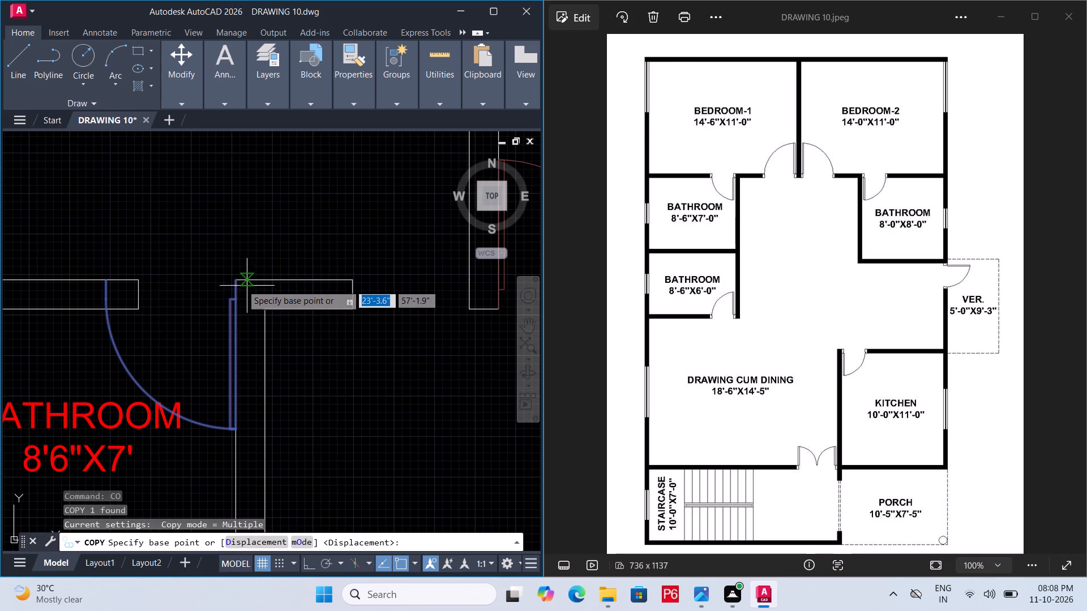
{"action": "left_click", "coordinate": [236, 284]}
{"action": "middle_click_drag", "start_coordinate": [354, 366], "coordinate": [284, 315]}
{"action": "double_click", "coordinate": [398, 362]}
{"action": "middle_click_drag", "start_coordinate": [404, 381], "coordinate": [337, 329]}
{"action": "scroll", "coordinate": [401, 376], "scroll_direction": "down", "scroll_amount": 1}
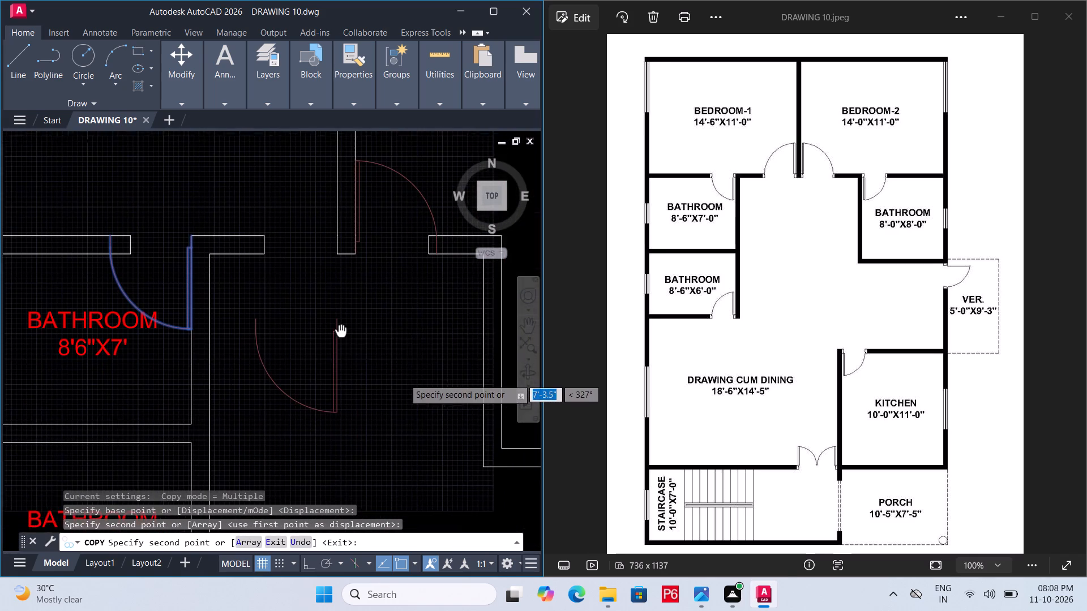
{"action": "middle_click_drag", "start_coordinate": [337, 329], "coordinate": [335, 327]}
{"action": "key", "text": "ctrl+s"}
{"action": "key", "text": "ctrl+s"}
{"action": "key", "text": "ctrl+s"}
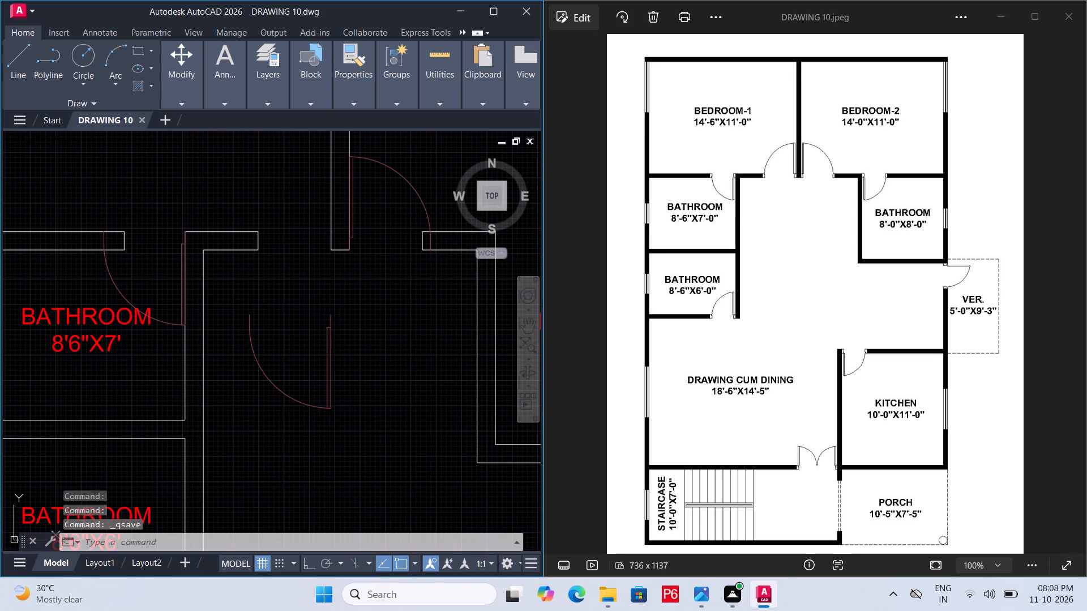
{"action": "key", "text": "Escape"}
Mirror the loose door block in the hall about a vertical line beside it, erasing the source, and save.
{"action": "left_click", "coordinate": [332, 329]}
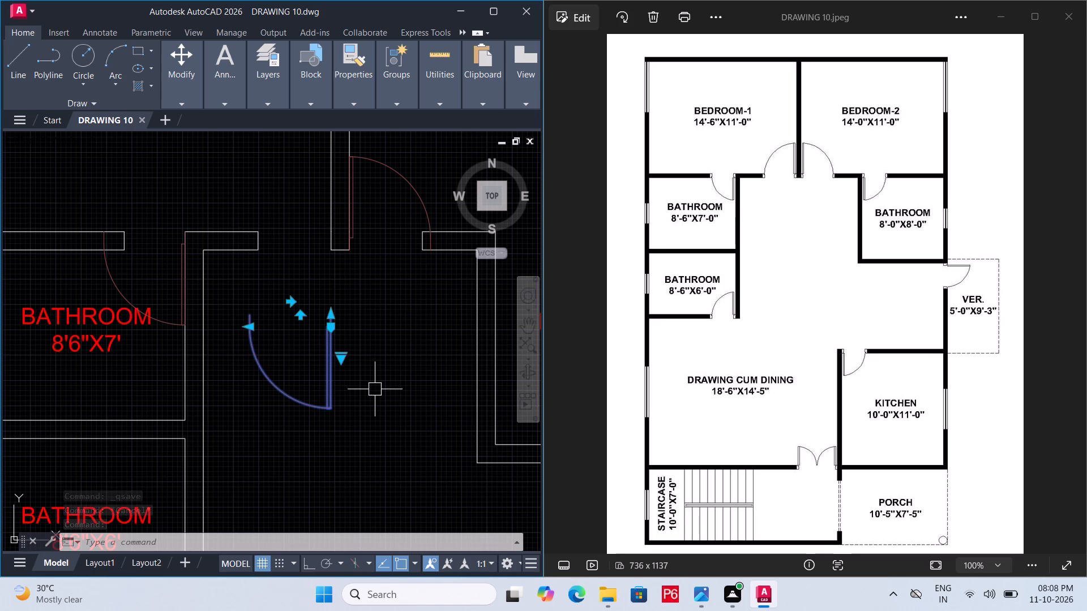
{"action": "middle_click_drag", "start_coordinate": [390, 384], "coordinate": [386, 395]}
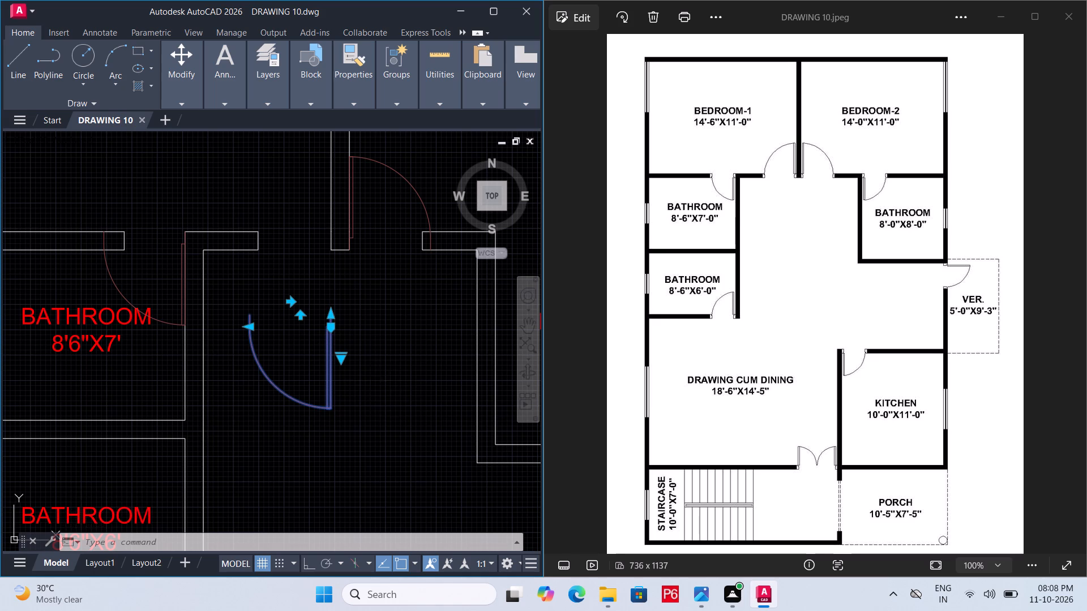
{"action": "middle_click_drag", "start_coordinate": [386, 395], "coordinate": [382, 403]}
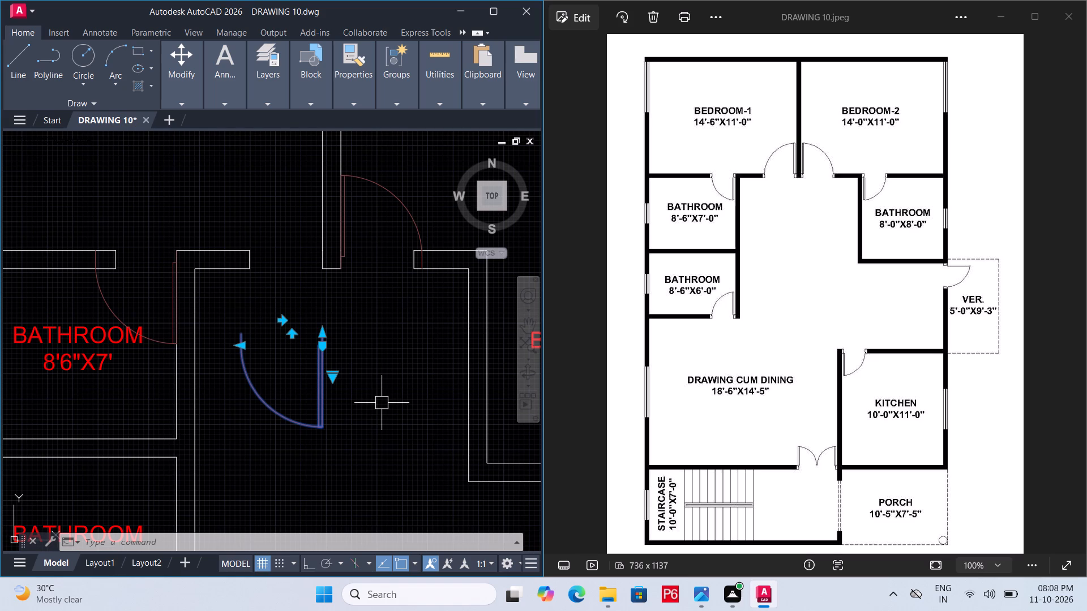
{"action": "type", "text": "MI"}
{"action": "key", "text": "space"}
{"action": "left_click", "coordinate": [336, 325]}
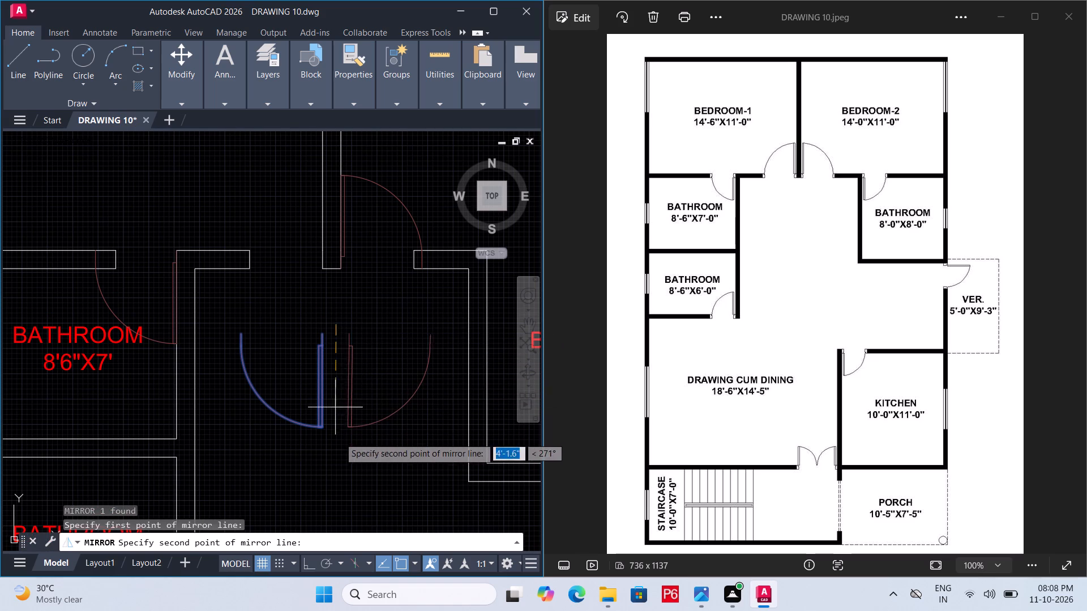
{"action": "key", "text": "F8"}
{"action": "left_click", "coordinate": [340, 468]}
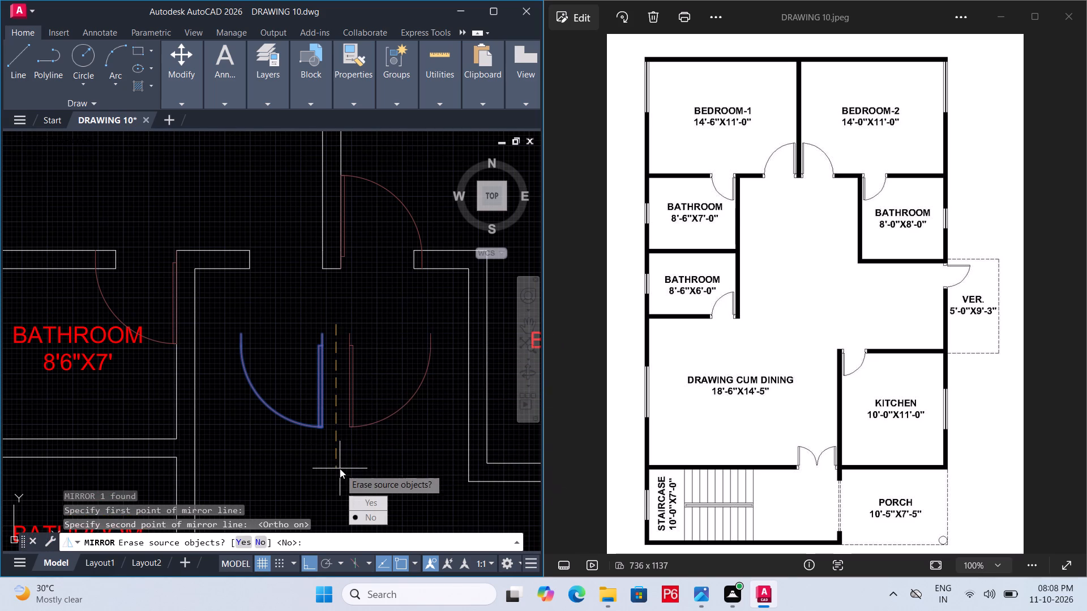
{"action": "left_click_drag", "start_coordinate": [367, 501], "coordinate": [340, 468]}
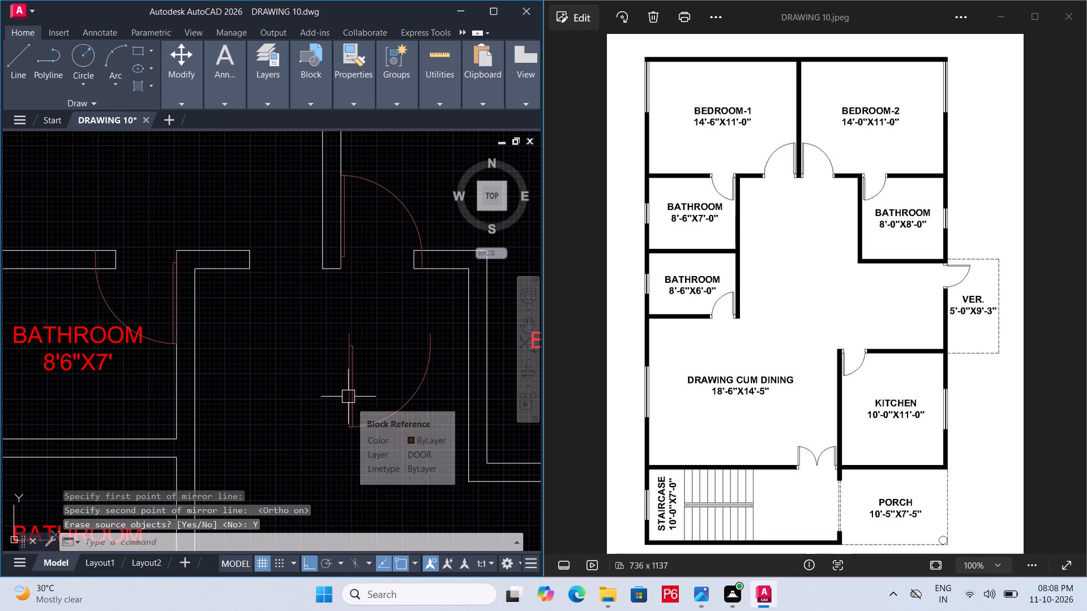
{"action": "left_click", "coordinate": [348, 397]}
{"action": "key", "text": "ctrl+s"}
{"action": "key", "text": "ctrl+s"}
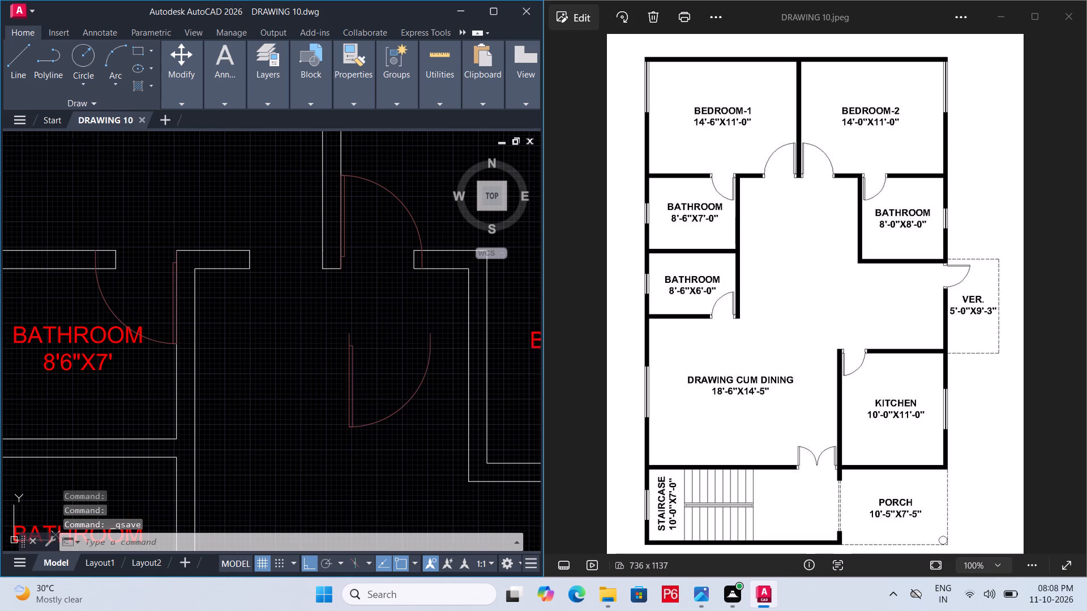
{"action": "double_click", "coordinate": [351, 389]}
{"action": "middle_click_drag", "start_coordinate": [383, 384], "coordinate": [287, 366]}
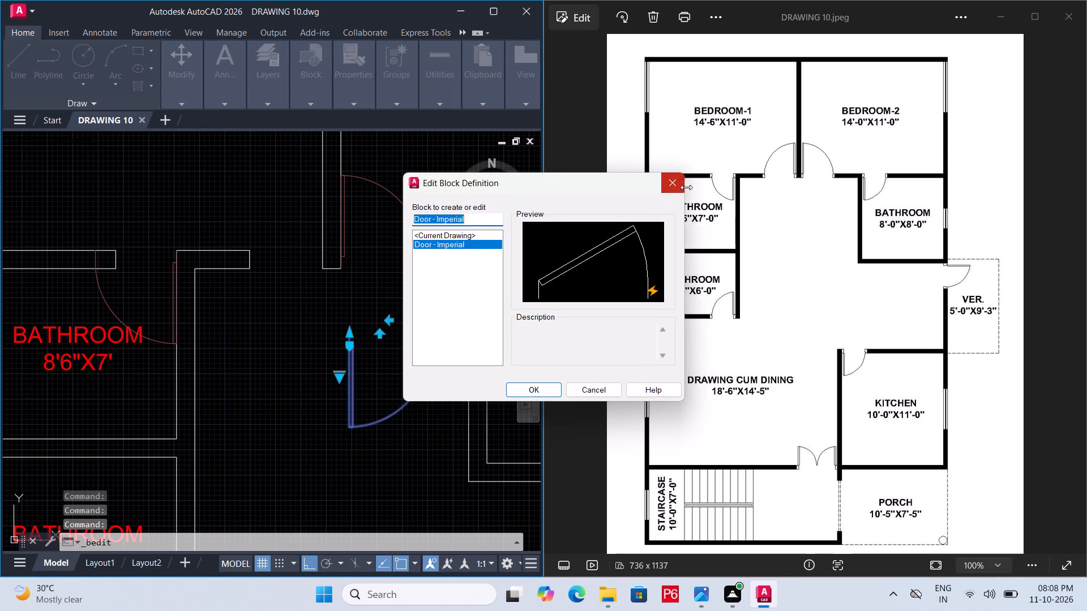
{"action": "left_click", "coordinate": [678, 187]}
Copy the mirrored hall door into the 8'X8' bathroom doorway, hinged at the upper corner of the wall end nearest the hall.
{"action": "middle_click_drag", "start_coordinate": [453, 295], "coordinate": [324, 292]}
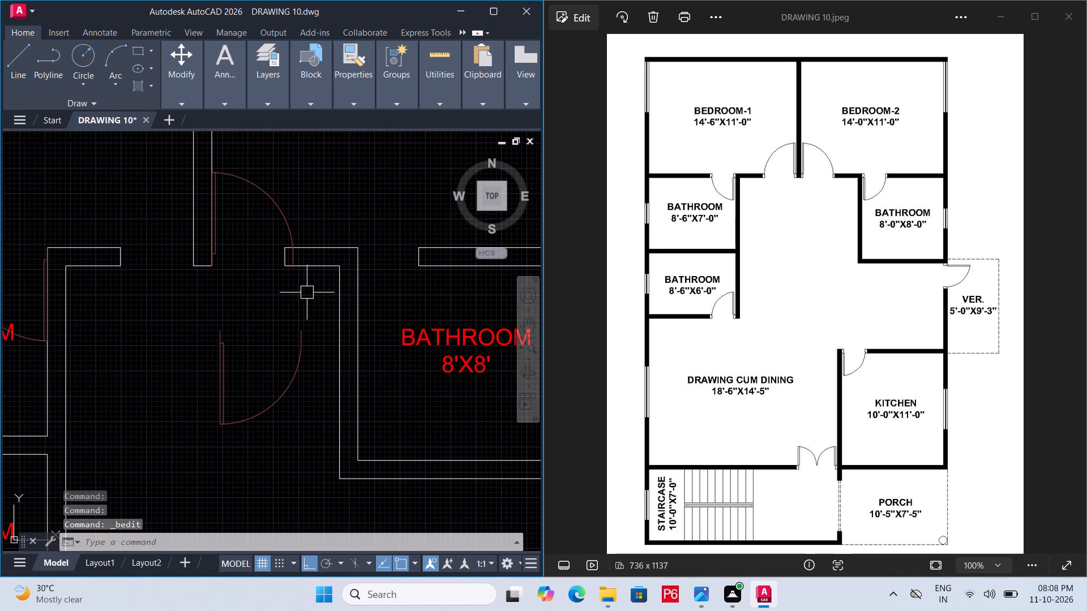
{"action": "left_click", "coordinate": [224, 358]}
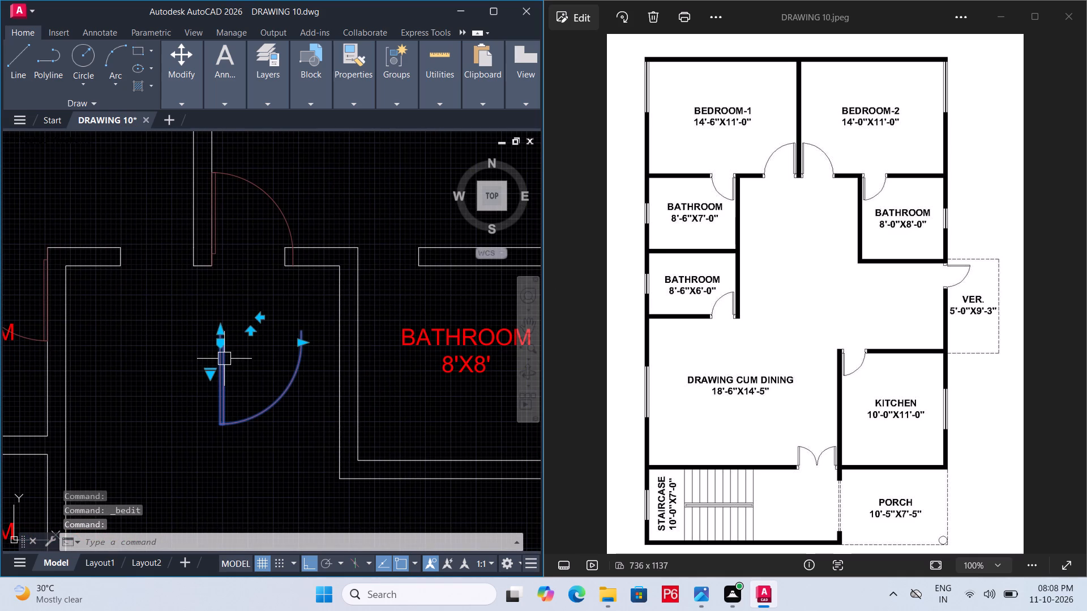
{"action": "type", "text": "CO"}
{"action": "key", "text": "space"}
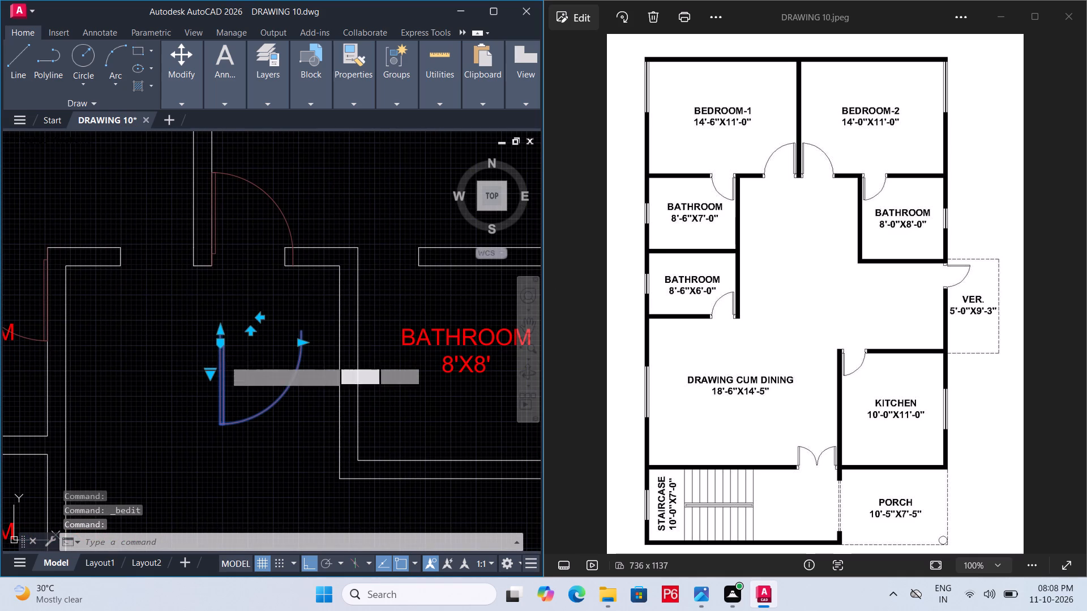
{"action": "scroll", "coordinate": [209, 355], "scroll_direction": "up", "scroll_amount": 1}
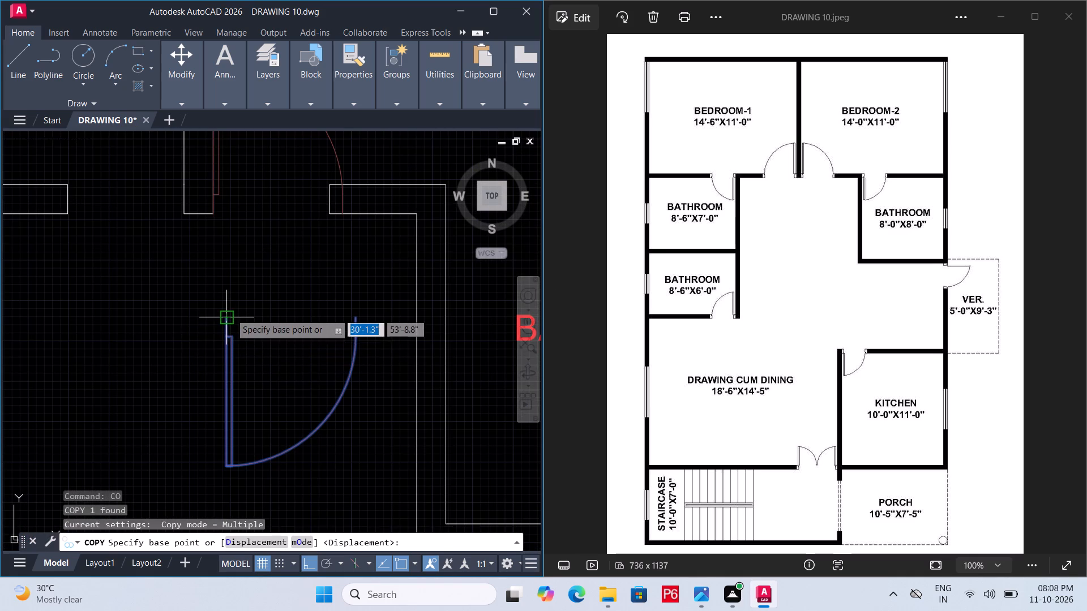
{"action": "left_click", "coordinate": [230, 313]}
{"action": "middle_click_drag", "start_coordinate": [371, 283], "coordinate": [136, 293]}
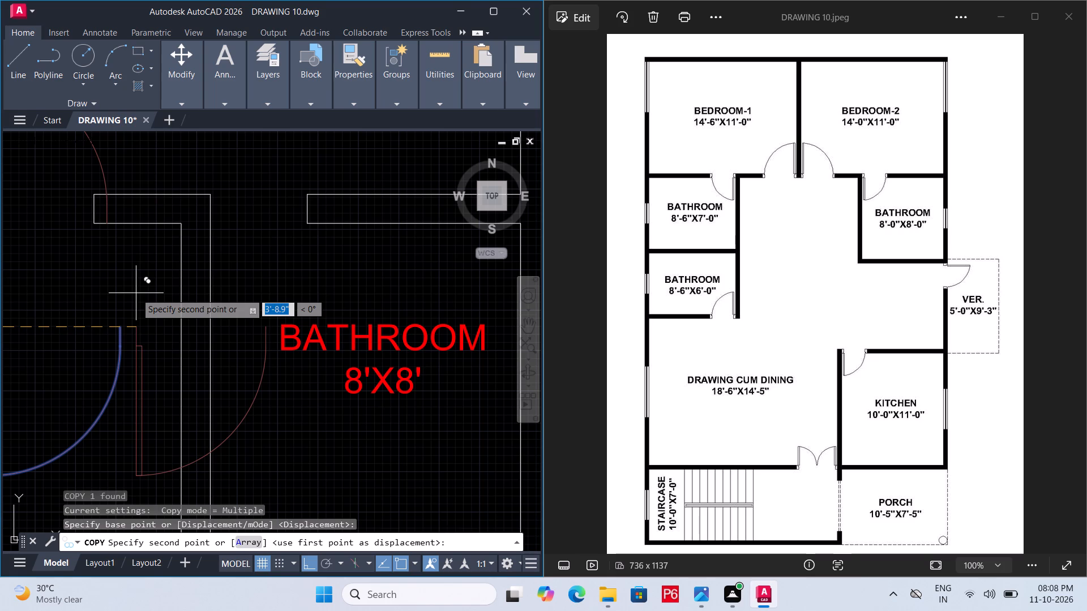
{"action": "key", "text": "F8"}
{"action": "left_click", "coordinate": [208, 198]}
Place another copy of the door in the kitchen doorway, hinged at the upper inner corner of the wall beside the dining area.
{"action": "middle_click_drag", "start_coordinate": [204, 299], "coordinate": [255, 162]}
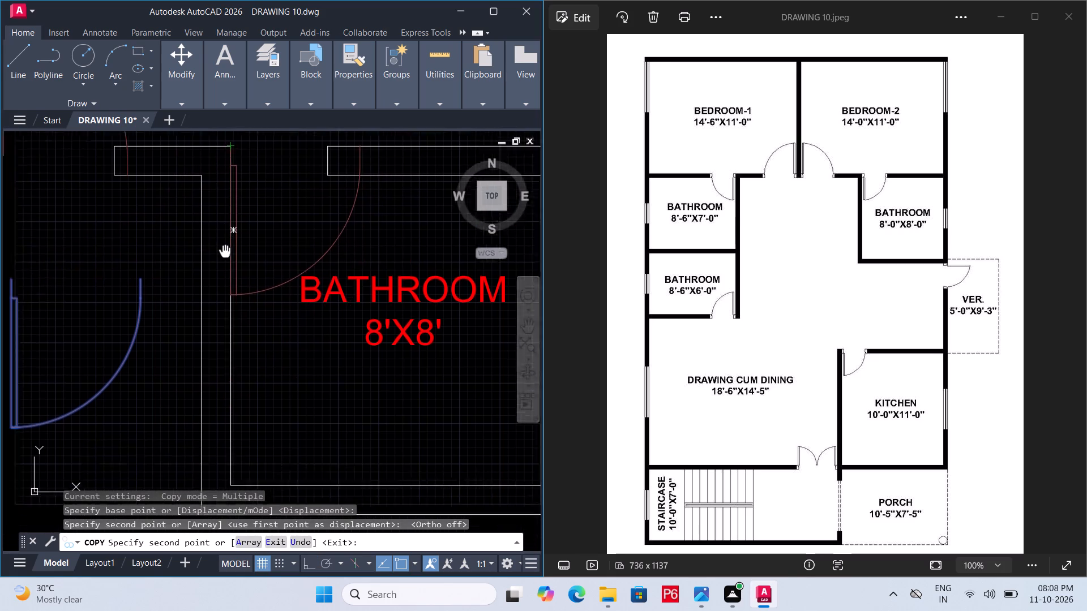
{"action": "middle_click_drag", "start_coordinate": [255, 162], "coordinate": [268, 148]}
{"action": "scroll", "coordinate": [271, 145], "scroll_direction": "down", "scroll_amount": 3}
{"action": "middle_click_drag", "start_coordinate": [249, 382], "coordinate": [294, 305]}
{"action": "scroll", "coordinate": [292, 332], "scroll_direction": "up", "scroll_amount": 1}
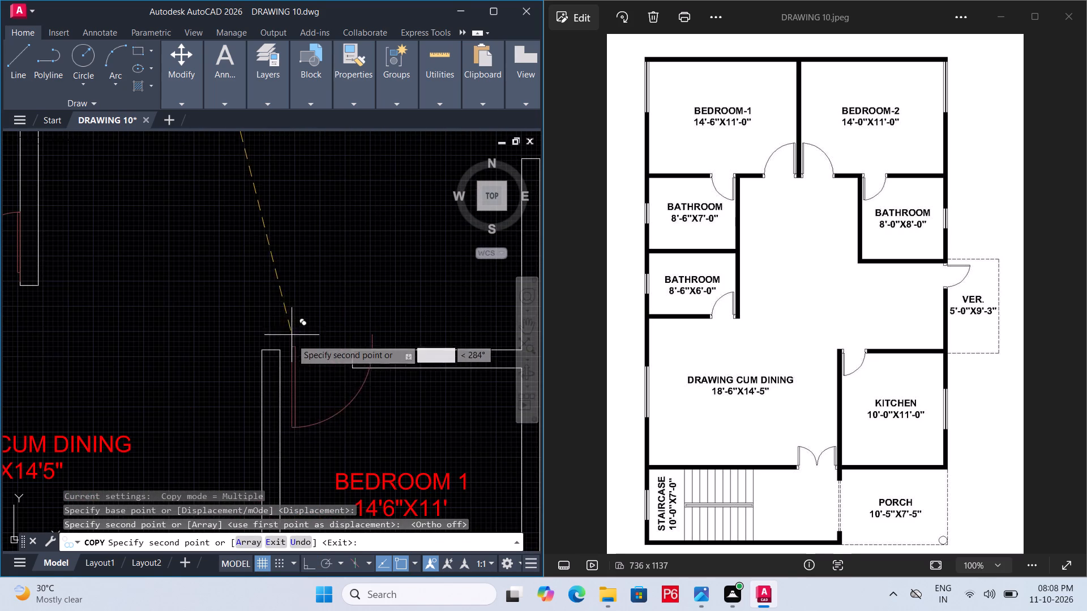
{"action": "middle_click_drag", "start_coordinate": [277, 365], "coordinate": [293, 315]}
{"action": "scroll", "coordinate": [295, 312], "scroll_direction": "up", "scroll_amount": 1}
{"action": "left_click", "coordinate": [300, 294]}
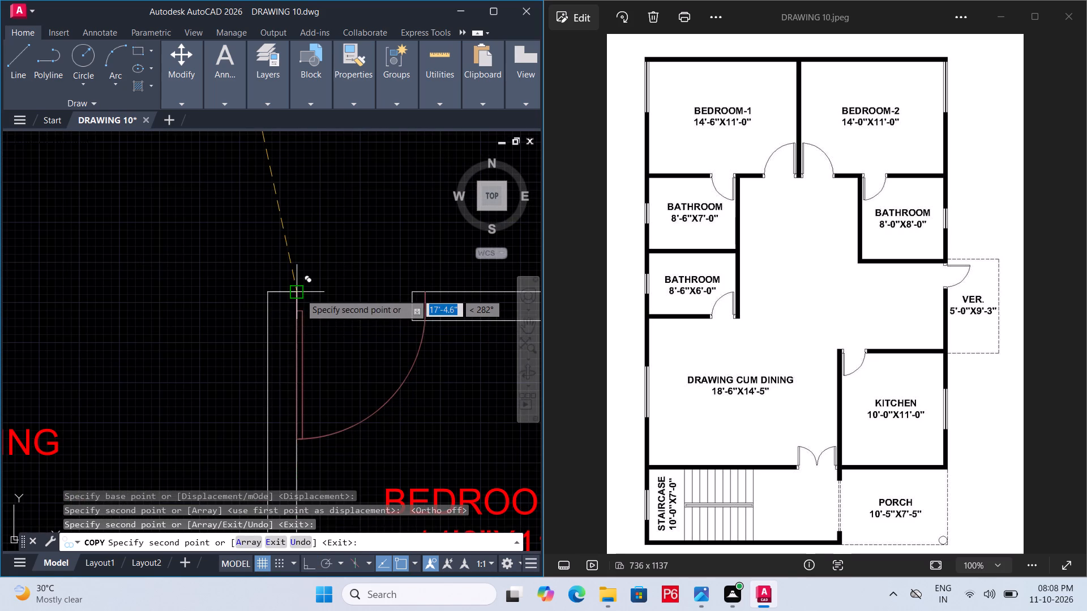
{"action": "scroll", "coordinate": [236, 308], "scroll_direction": "down", "scroll_amount": 4}
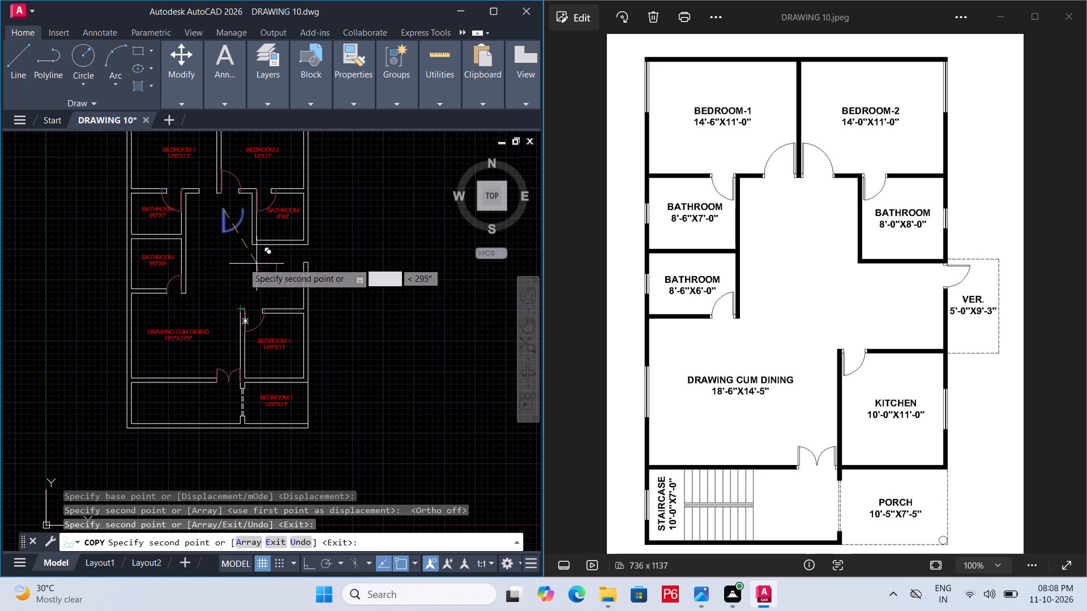
{"action": "key", "text": "Escape"}
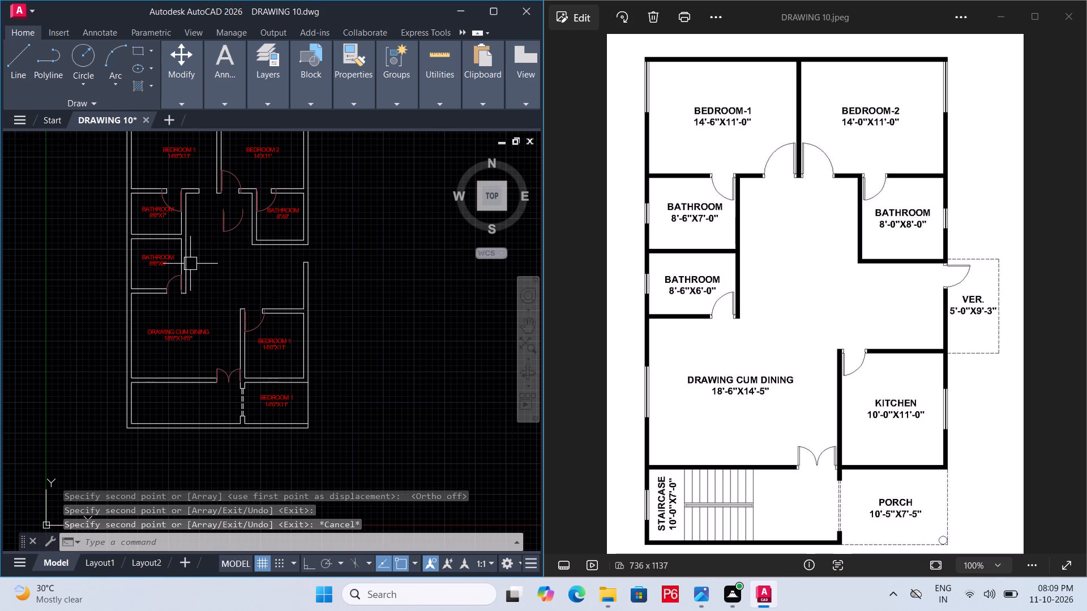
Copy the 8'6"X7' bathroom door into the open space below the 8'X8' bathroom and save the drawing.
{"action": "scroll", "coordinate": [160, 191], "scroll_direction": "up", "scroll_amount": 1}
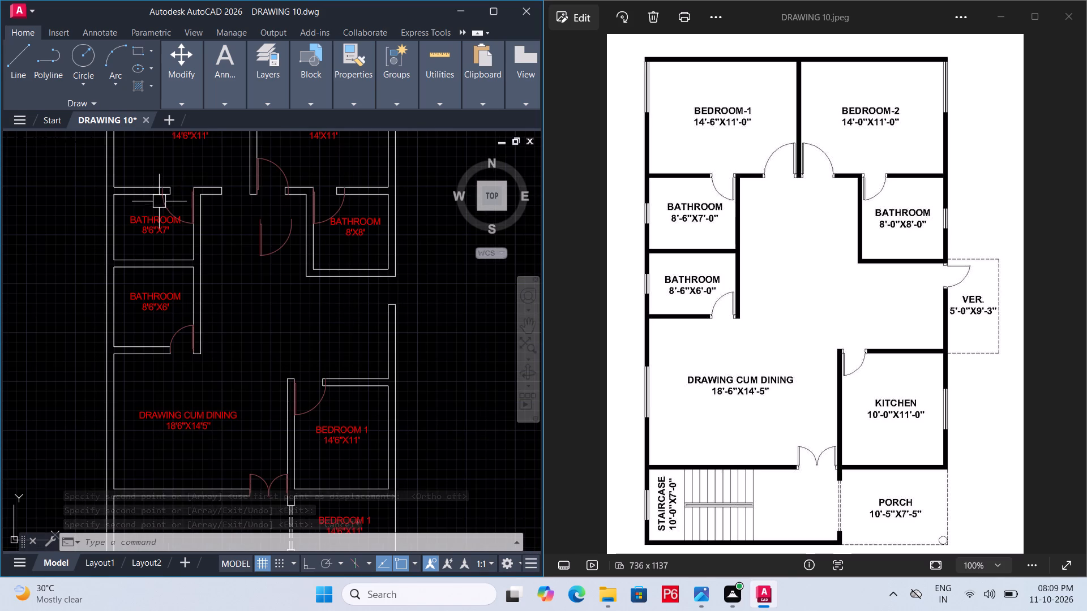
{"action": "left_click", "coordinate": [160, 205]}
{"action": "type", "text": "CO"}
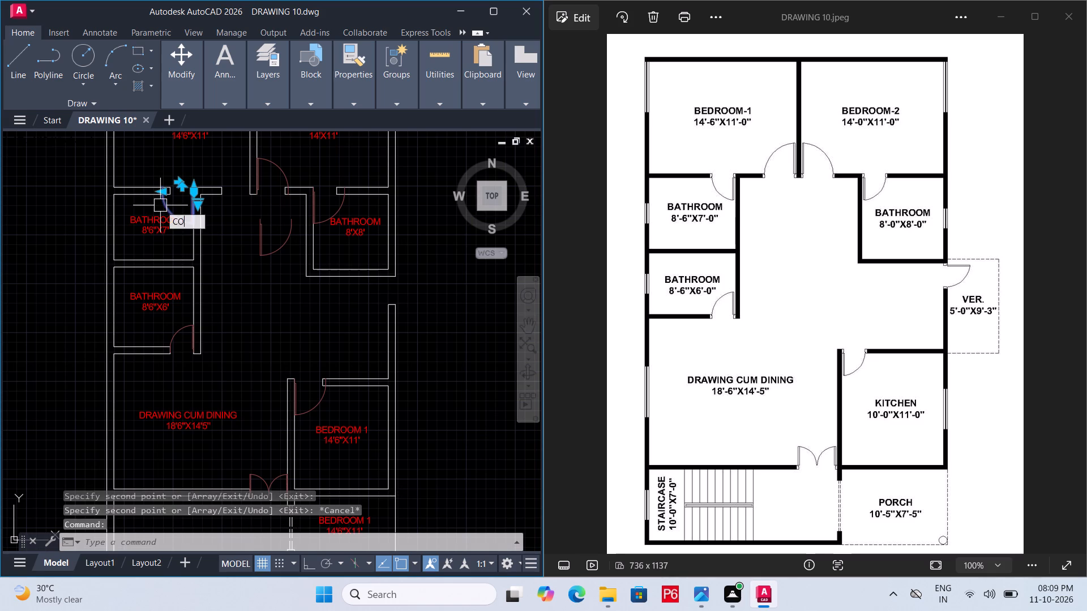
{"action": "key", "text": "space"}
{"action": "left_click", "coordinate": [160, 205]}
{"action": "left_click", "coordinate": [316, 313]}
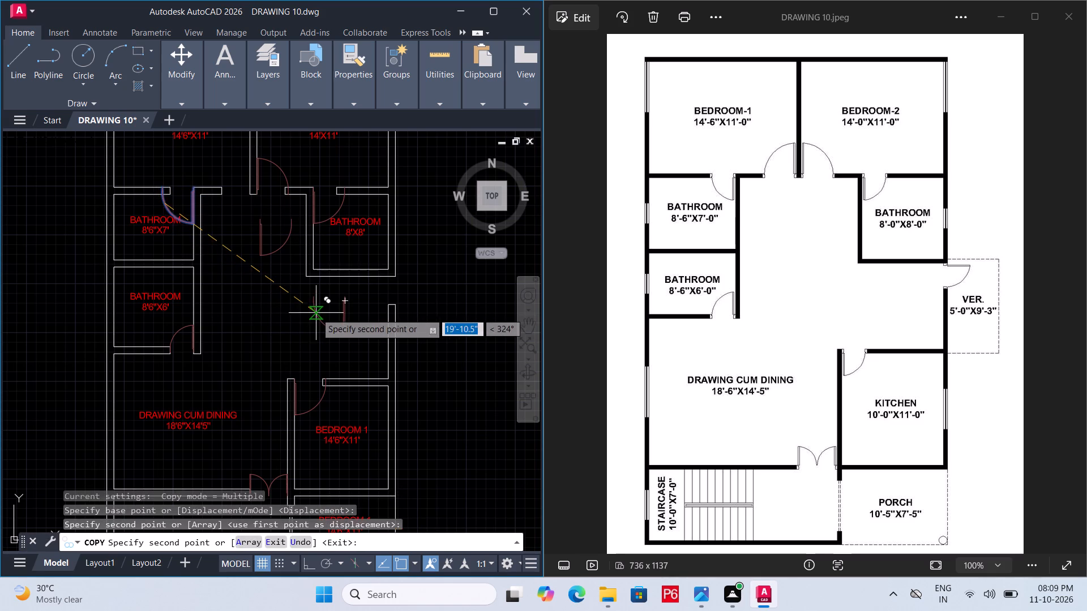
{"action": "key", "text": "Escape"}
{"action": "key", "text": "ctrl+s"}
{"action": "key", "text": "ctrl+s"}
{"action": "key", "text": "ctrl+s"}
Rotate the door copy below the 8'X8' bathroom 90 degrees counterclockwise about a point near its hinge.
{"action": "left_click", "coordinate": [321, 315]}
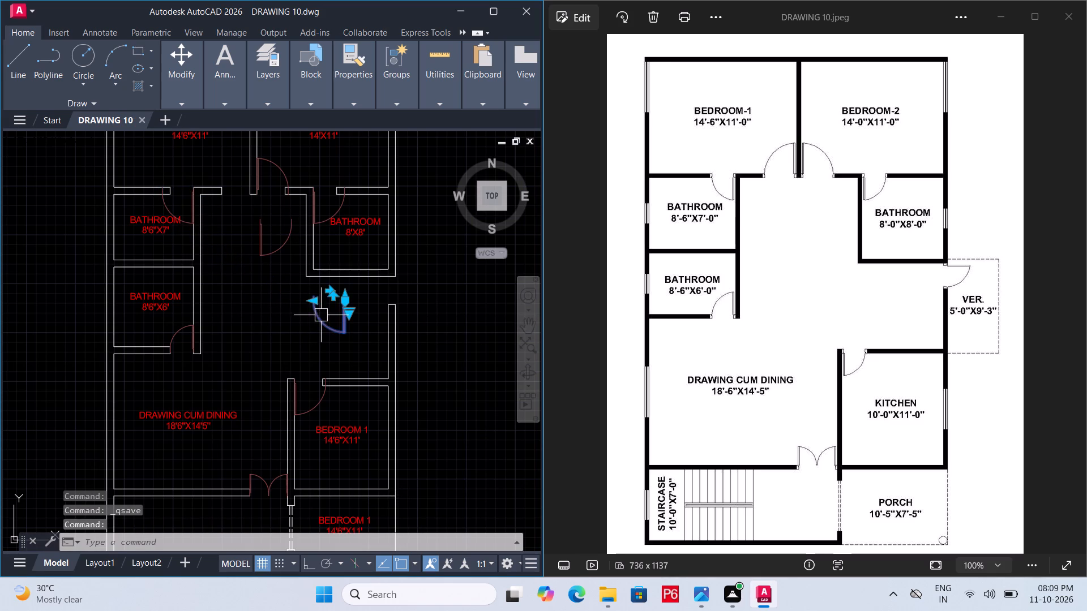
{"action": "scroll", "coordinate": [341, 308], "scroll_direction": "up", "scroll_amount": 3}
{"action": "middle_click_drag", "start_coordinate": [341, 308], "coordinate": [325, 288]}
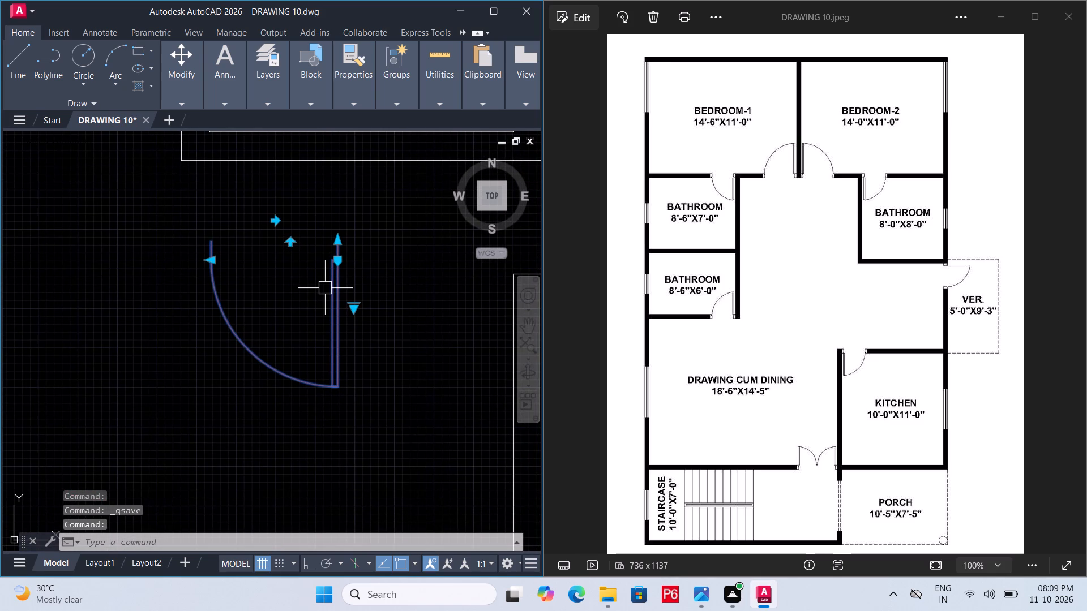
{"action": "type", "text": "RO"}
{"action": "key", "text": "space"}
{"action": "left_click", "coordinate": [331, 274]}
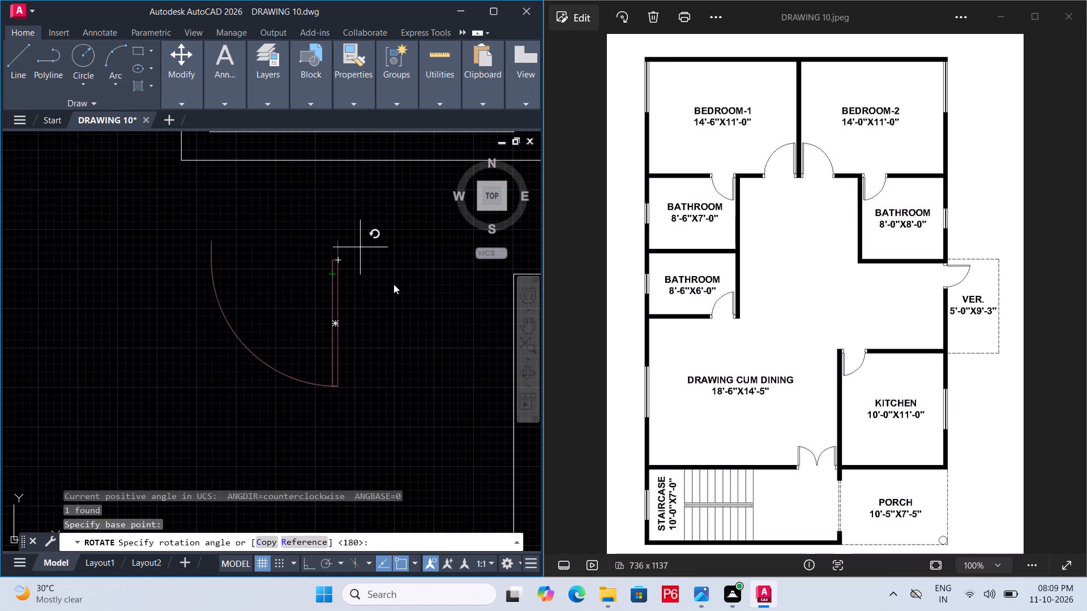
{"action": "key", "text": "F8"}
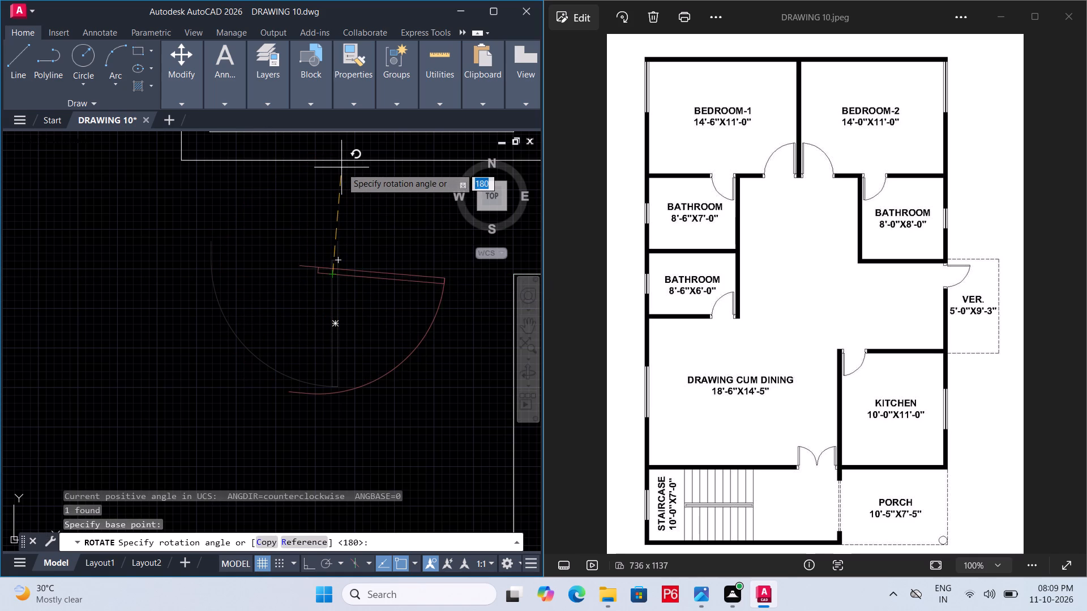
{"action": "left_click", "coordinate": [325, 218]}
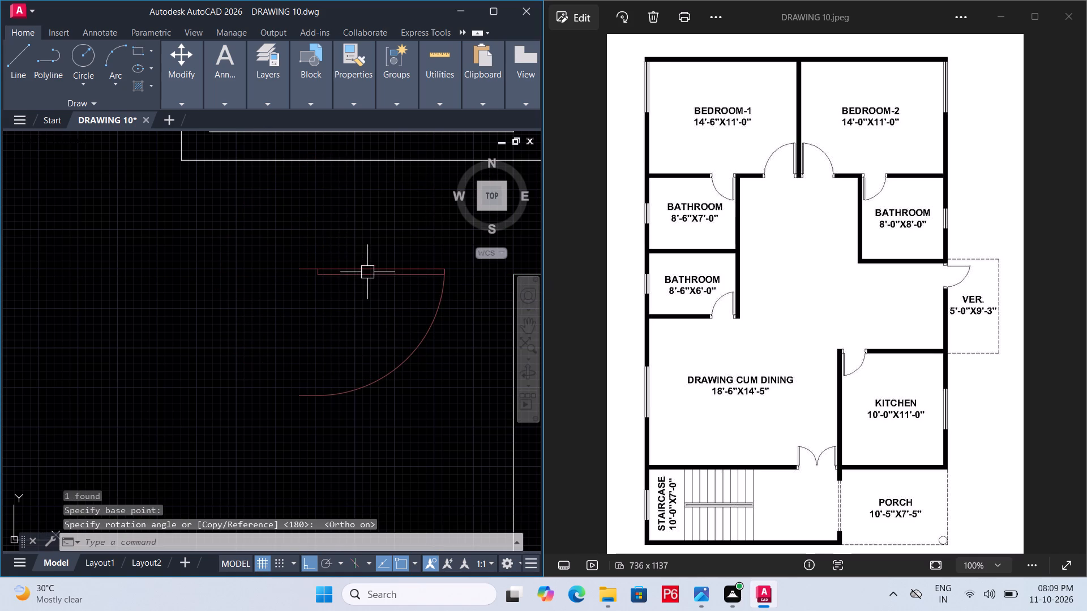
Move the rotated door into the verandah opening, hinged where the outer wall's inner face meets the 8'X8' bathroom's lower wall, and save.
{"action": "left_click", "coordinate": [368, 272]}
{"action": "middle_click_drag", "start_coordinate": [385, 328], "coordinate": [244, 307]}
{"action": "type", "text": "M"}
{"action": "key", "text": "space"}
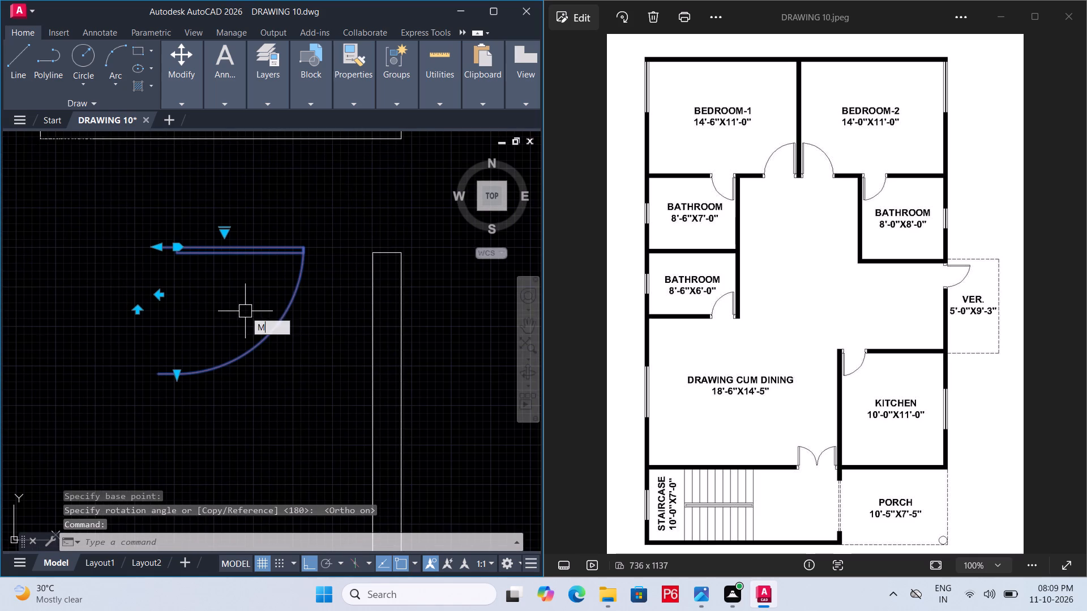
{"action": "left_click", "coordinate": [158, 251]}
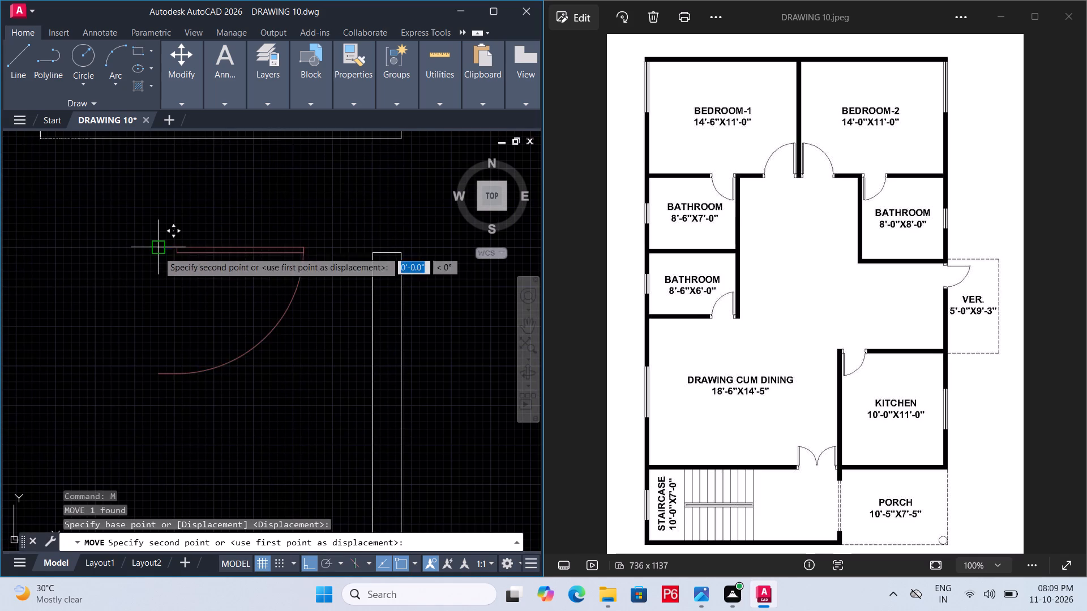
{"action": "middle_click_drag", "start_coordinate": [259, 218], "coordinate": [235, 378]}
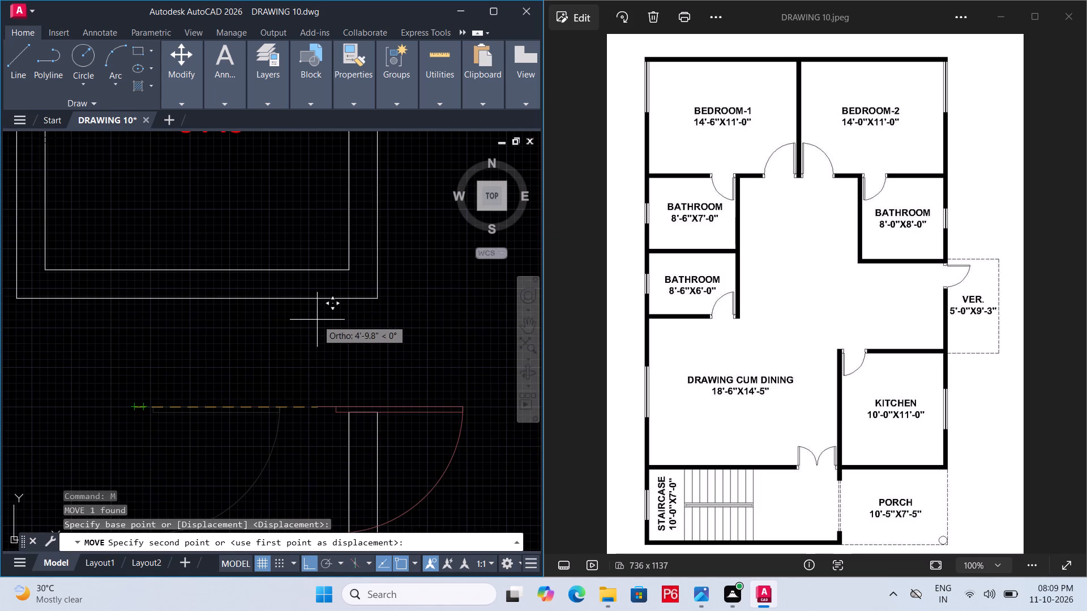
{"action": "key", "text": "F8"}
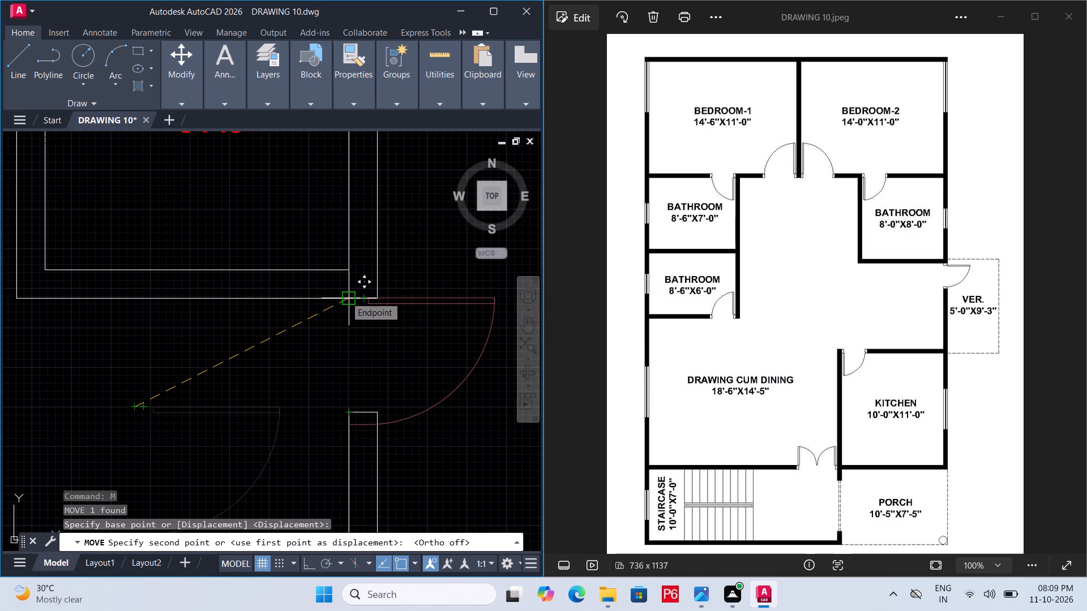
{"action": "left_click", "coordinate": [345, 296]}
{"action": "scroll", "coordinate": [297, 343], "scroll_direction": "down", "scroll_amount": 1}
{"action": "key", "text": "ctrl+s"}
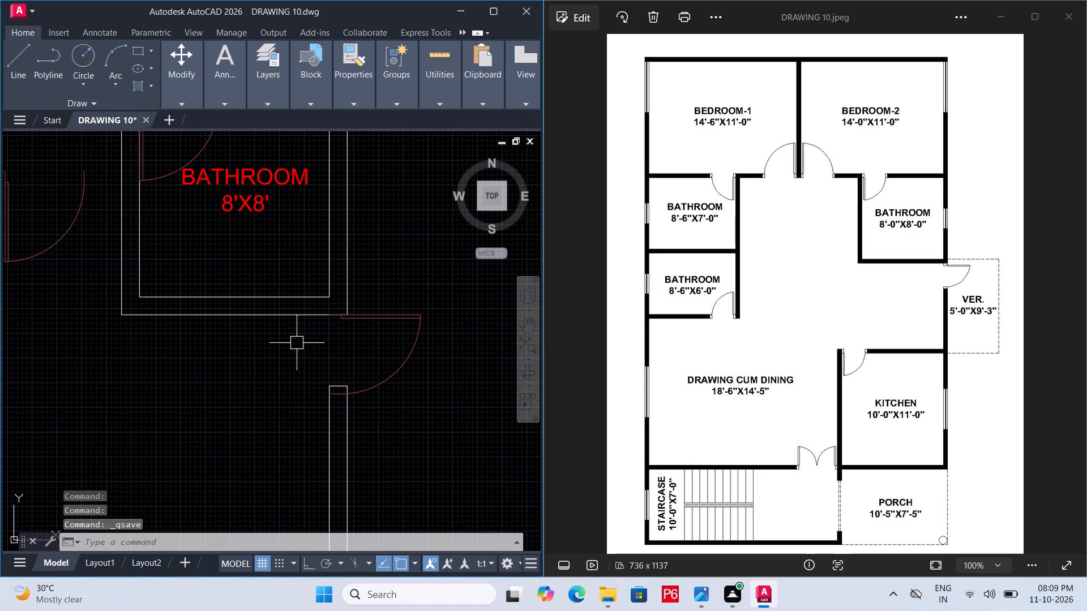
{"action": "key", "text": "ctrl+s"}
{"action": "key", "text": "ctrl+s"}
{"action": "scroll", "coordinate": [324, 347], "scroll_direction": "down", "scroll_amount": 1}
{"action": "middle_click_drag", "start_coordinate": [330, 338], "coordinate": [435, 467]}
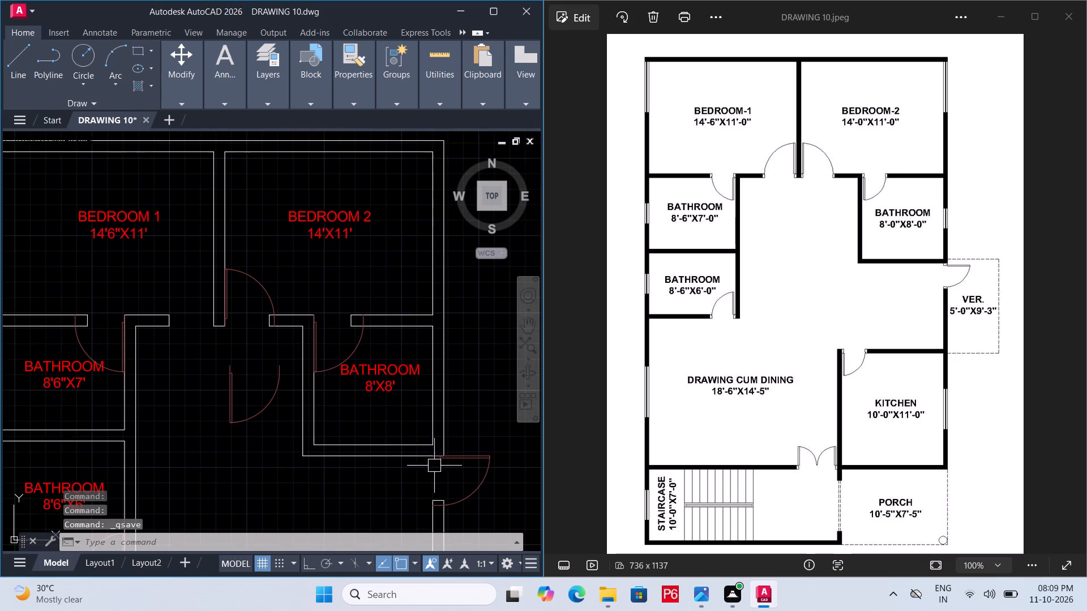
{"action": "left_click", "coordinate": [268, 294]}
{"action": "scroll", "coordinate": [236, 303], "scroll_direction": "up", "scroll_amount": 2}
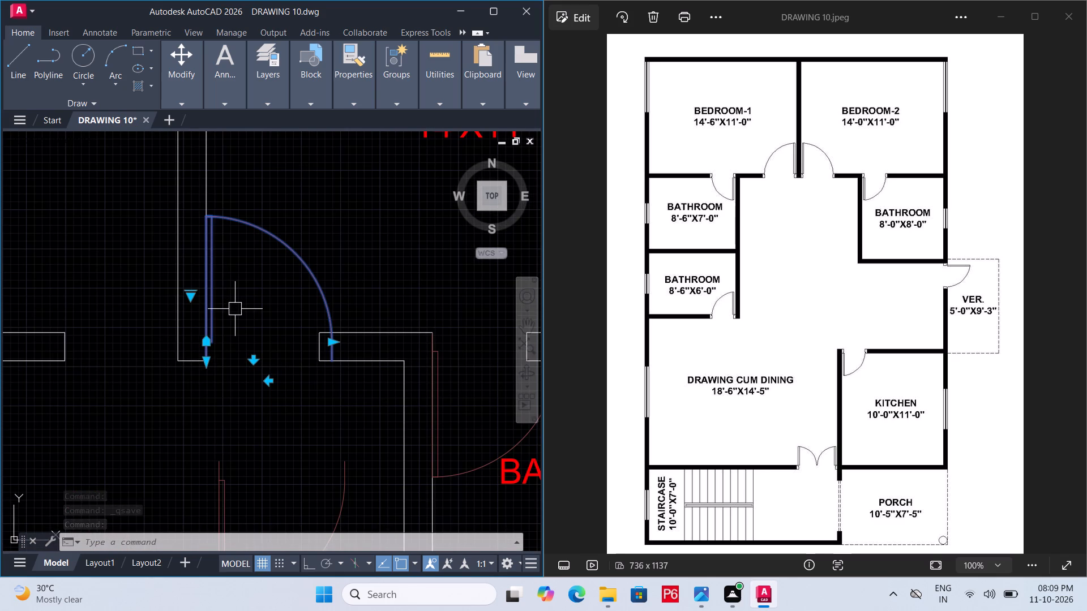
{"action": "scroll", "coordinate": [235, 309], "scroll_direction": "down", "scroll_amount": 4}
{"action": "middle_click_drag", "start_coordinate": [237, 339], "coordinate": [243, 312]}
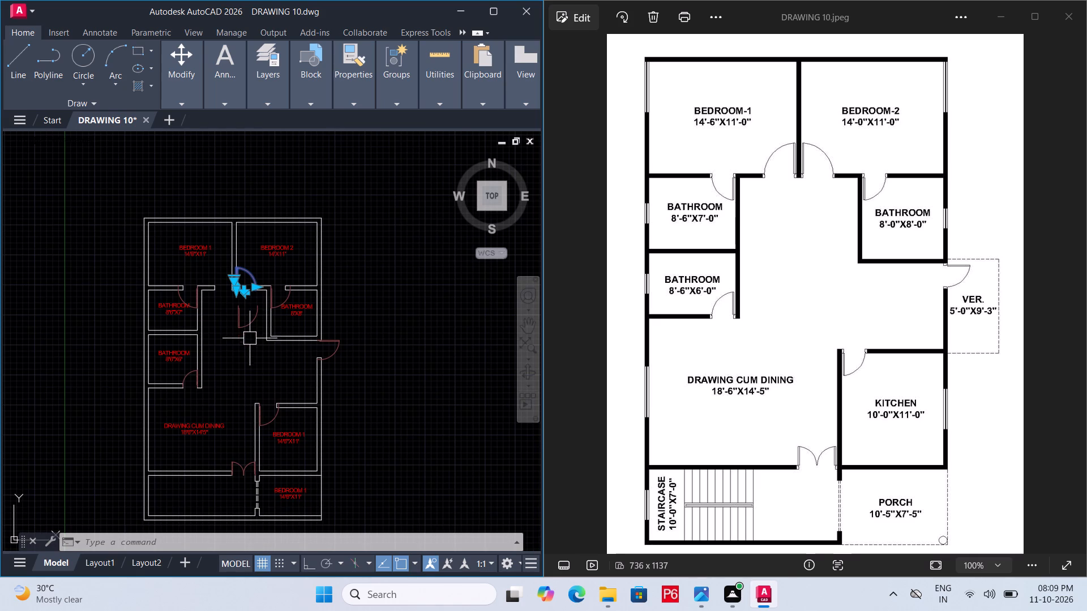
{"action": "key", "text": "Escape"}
Save the drawing.
{"action": "key", "text": "ctrl+s"}
{"action": "key", "text": "ctrl+s"}
{"action": "key", "text": "ctrl+s"}
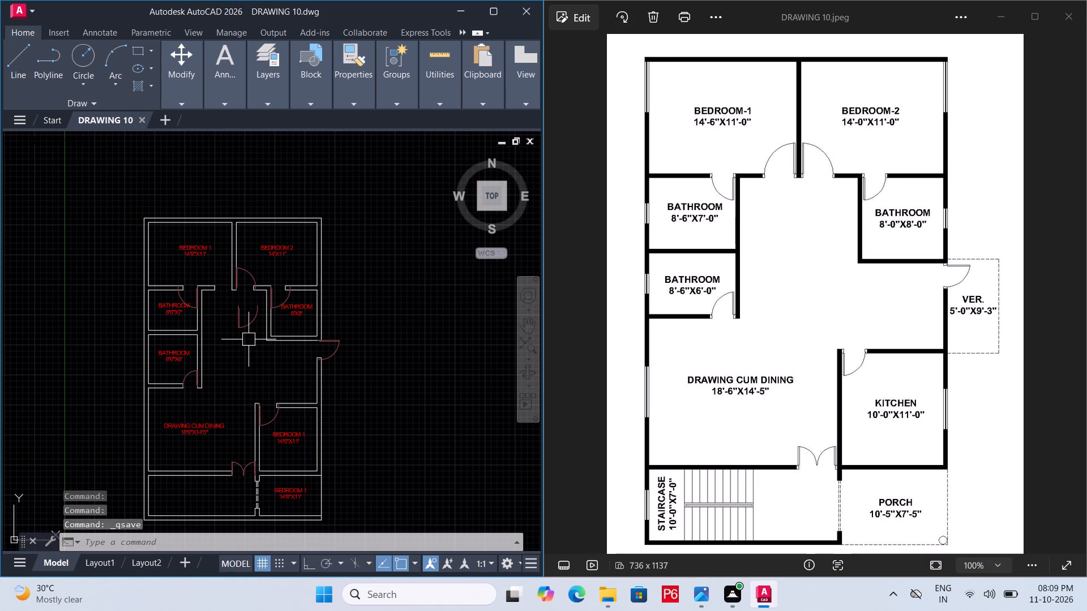
Mirror the BEDROOM 2 door across the vertical centreline of the wall between the bedrooms, keeping the original, and save the drawing.
{"action": "scroll", "coordinate": [243, 283], "scroll_direction": "up", "scroll_amount": 3}
{"action": "left_click", "coordinate": [252, 256]}
{"action": "left_click", "coordinate": [256, 249]}
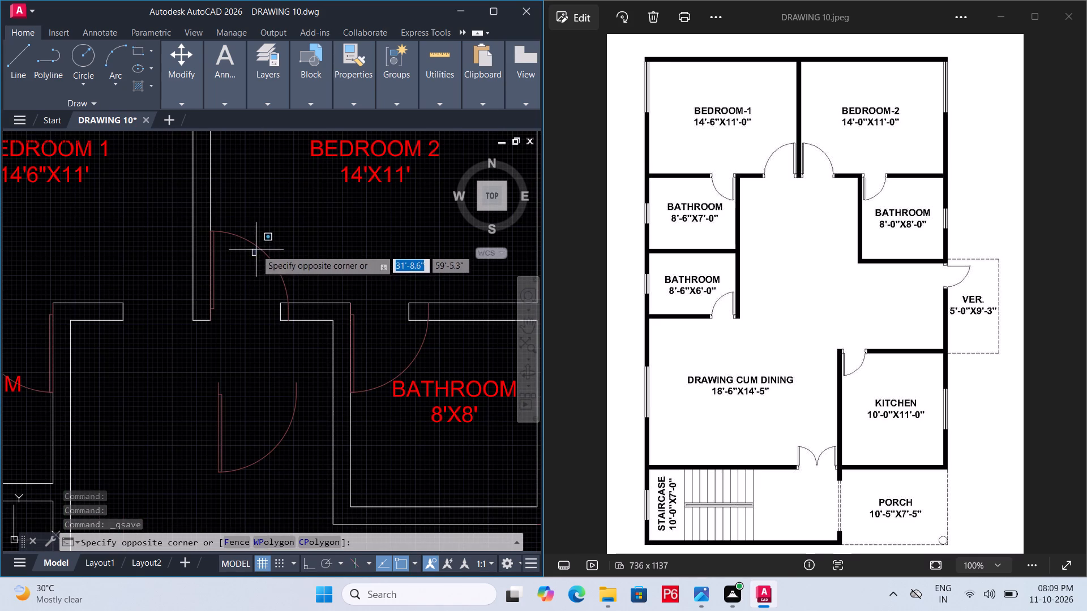
{"action": "left_click", "coordinate": [256, 246]}
{"action": "type", "text": "MI"}
{"action": "key", "text": "Return"}
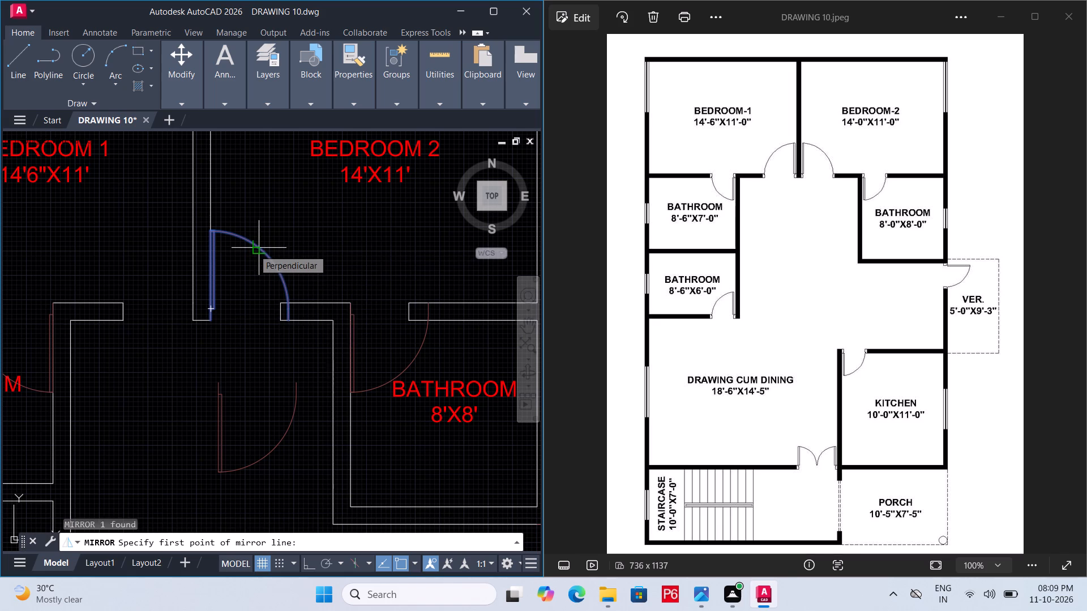
{"action": "left_click", "coordinate": [200, 324]}
{"action": "left_click", "coordinate": [205, 425]}
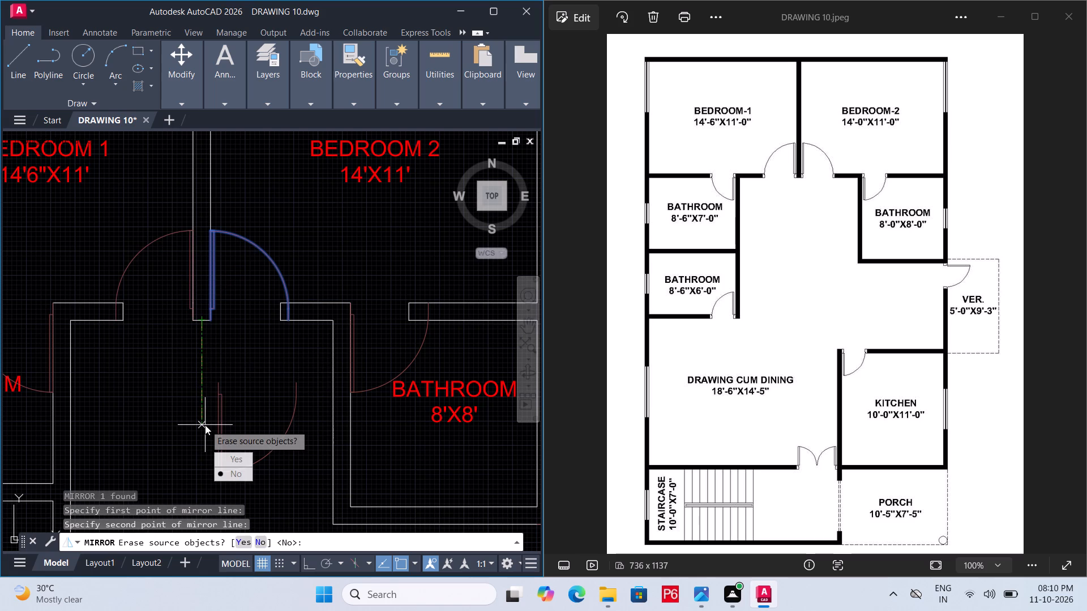
{"action": "left_click_drag", "start_coordinate": [228, 469], "coordinate": [205, 425]}
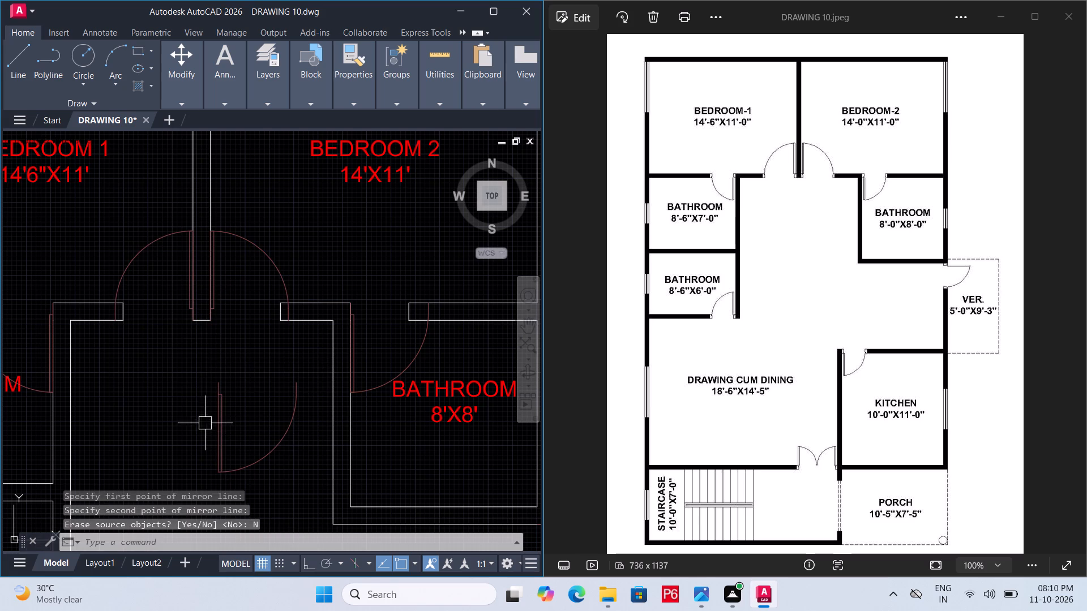
{"action": "key", "text": "ctrl+s"}
{"action": "key", "text": "ctrl+s"}
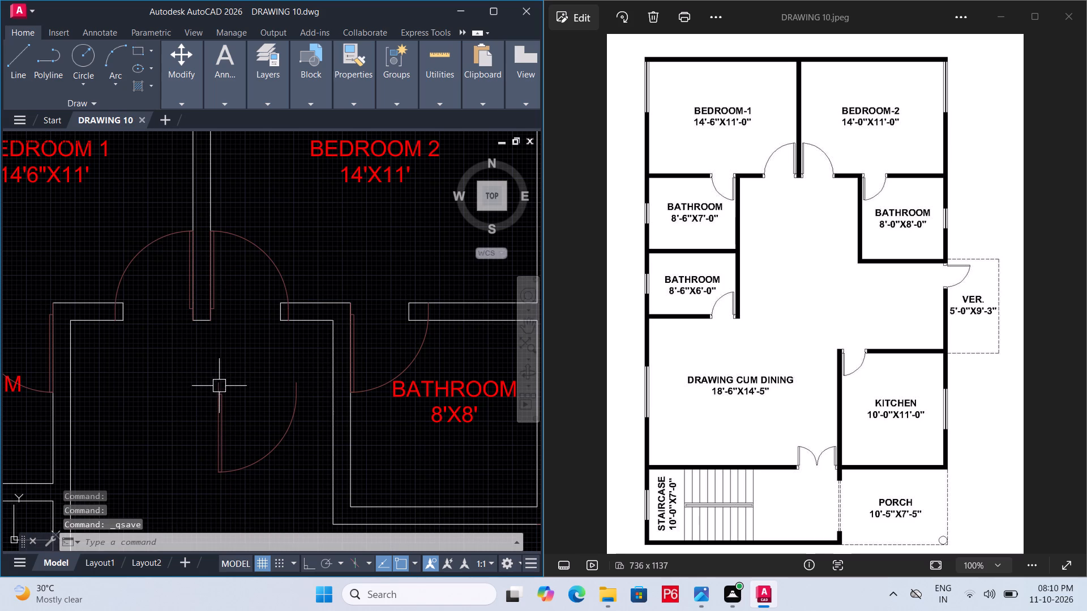
Delete the spare door copy in the open hall below the bedroom doors and save the drawing.
{"action": "left_click", "coordinate": [219, 395]}
{"action": "key", "text": "Delete"}
{"action": "scroll", "coordinate": [228, 389], "scroll_direction": "down", "scroll_amount": 3}
{"action": "middle_click_drag", "start_coordinate": [231, 373], "coordinate": [280, 234]}
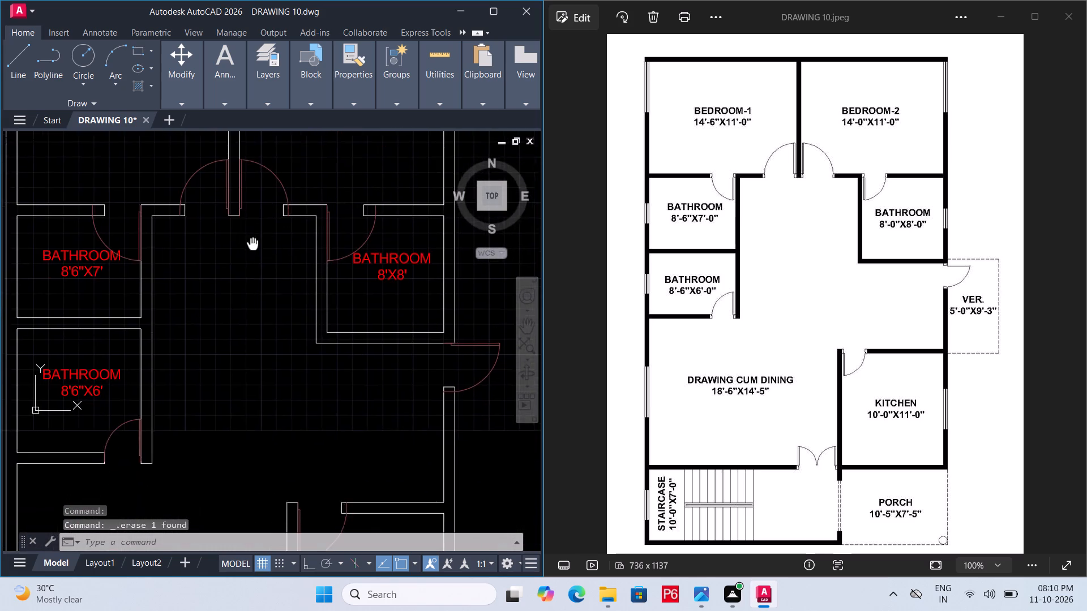
{"action": "middle_click_drag", "start_coordinate": [280, 234], "coordinate": [285, 232]}
{"action": "scroll", "coordinate": [285, 232], "scroll_direction": "down", "scroll_amount": 1}
{"action": "scroll", "coordinate": [256, 320], "scroll_direction": "down", "scroll_amount": 1}
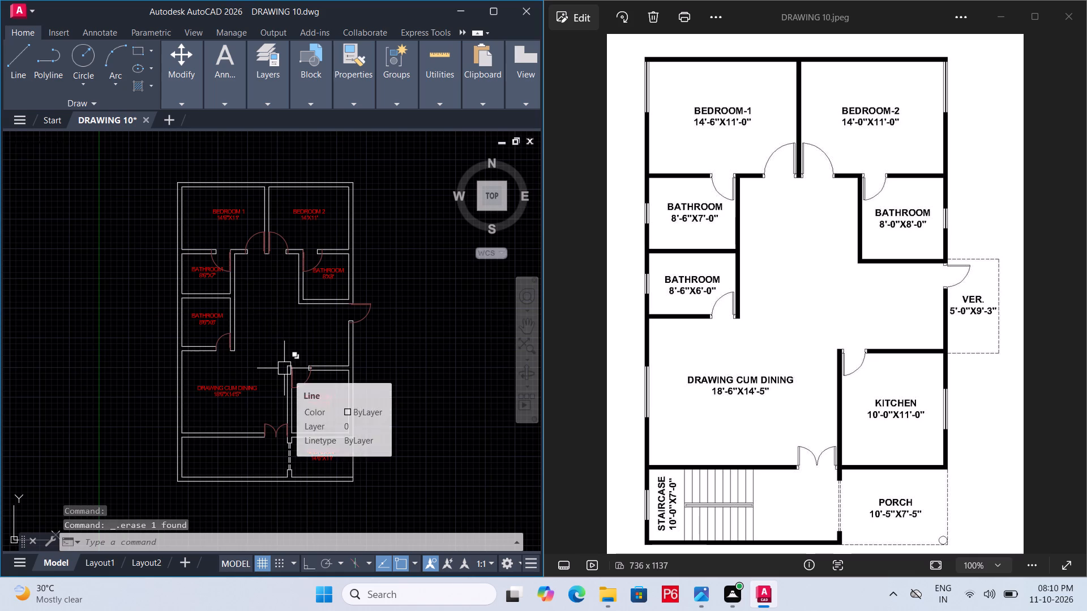
{"action": "key", "text": "ctrl+s"}
{"action": "key", "text": "ctrl+s"}
{"action": "key", "text": "ctrl+s"}
{"action": "key", "text": "ctrl+s"}
Scale the BEDROOM 1 door down from its hinge corner on the partition wall so its swing meets the opposite jamb.
{"action": "middle_click_drag", "start_coordinate": [284, 369], "coordinate": [355, 445]}
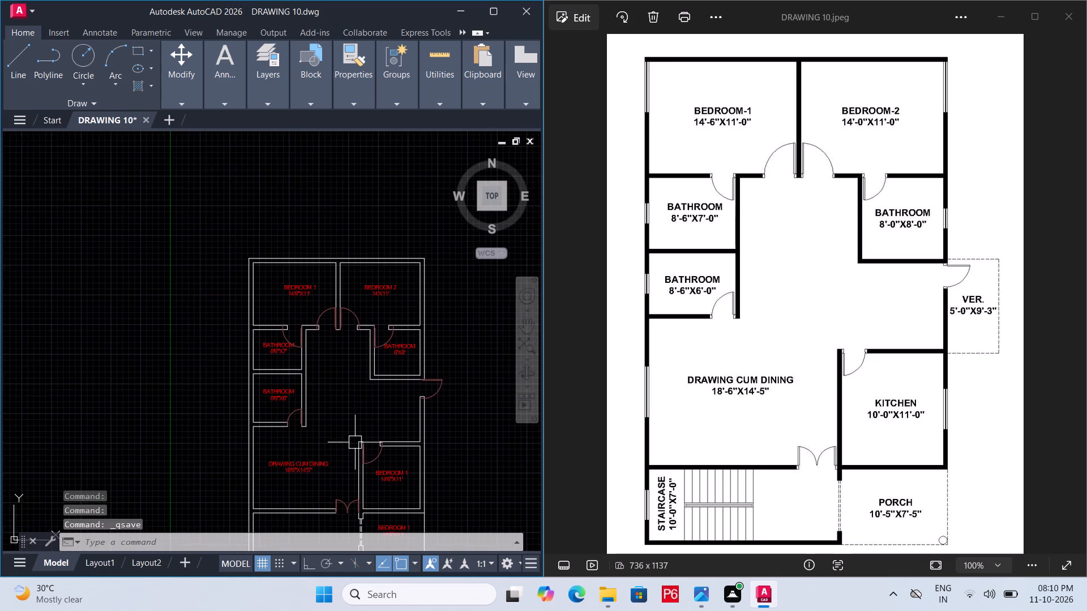
{"action": "scroll", "coordinate": [328, 335], "scroll_direction": "up", "scroll_amount": 3}
{"action": "left_click", "coordinate": [306, 253]}
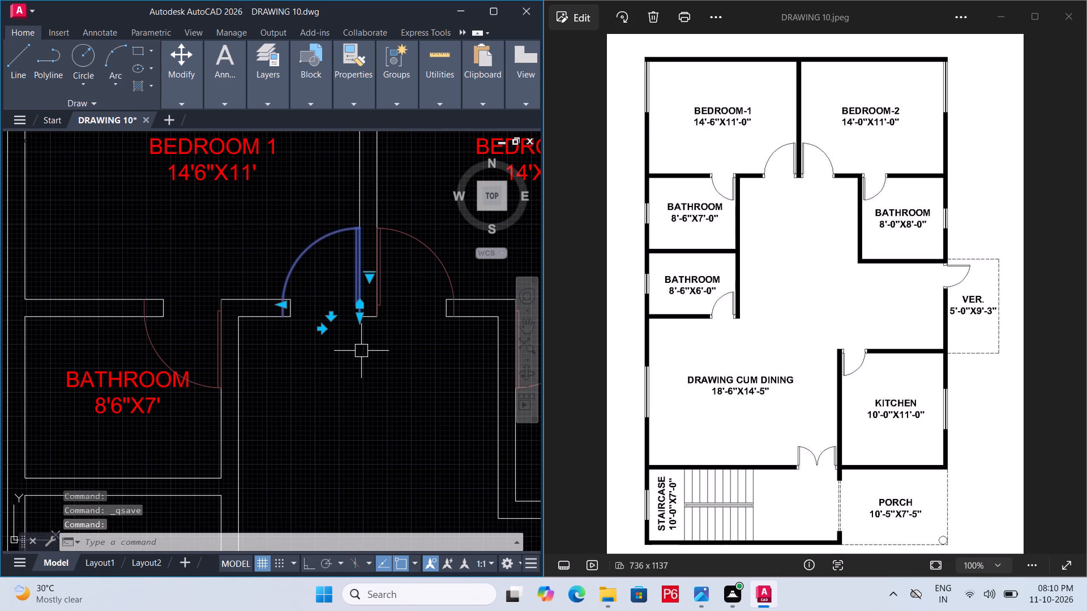
{"action": "type", "text": "SC"}
{"action": "key", "text": "space"}
{"action": "scroll", "coordinate": [375, 312], "scroll_direction": "up", "scroll_amount": 1}
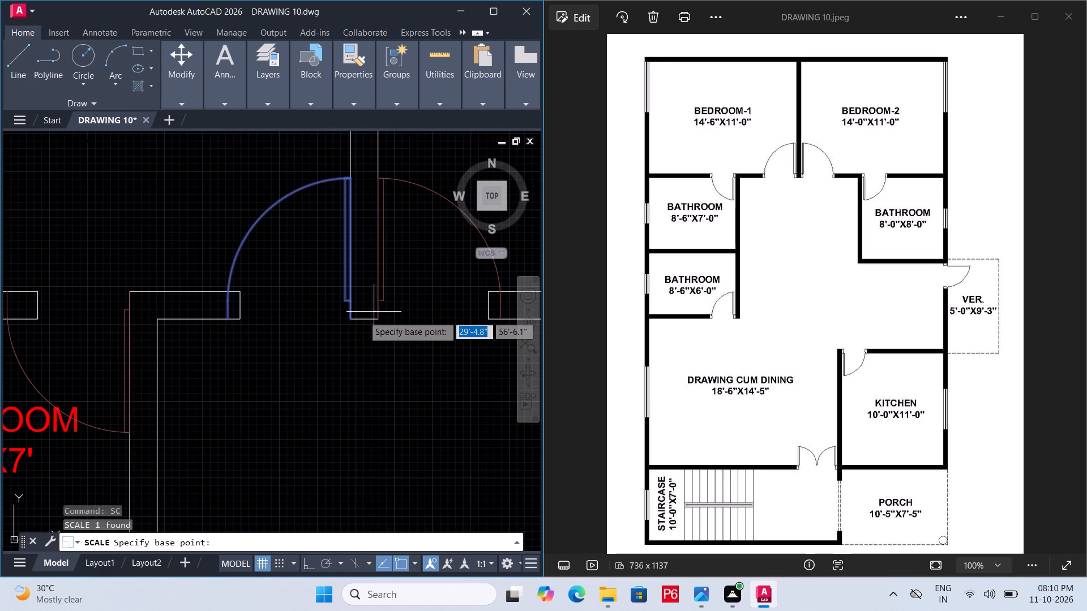
{"action": "left_click", "coordinate": [351, 317]}
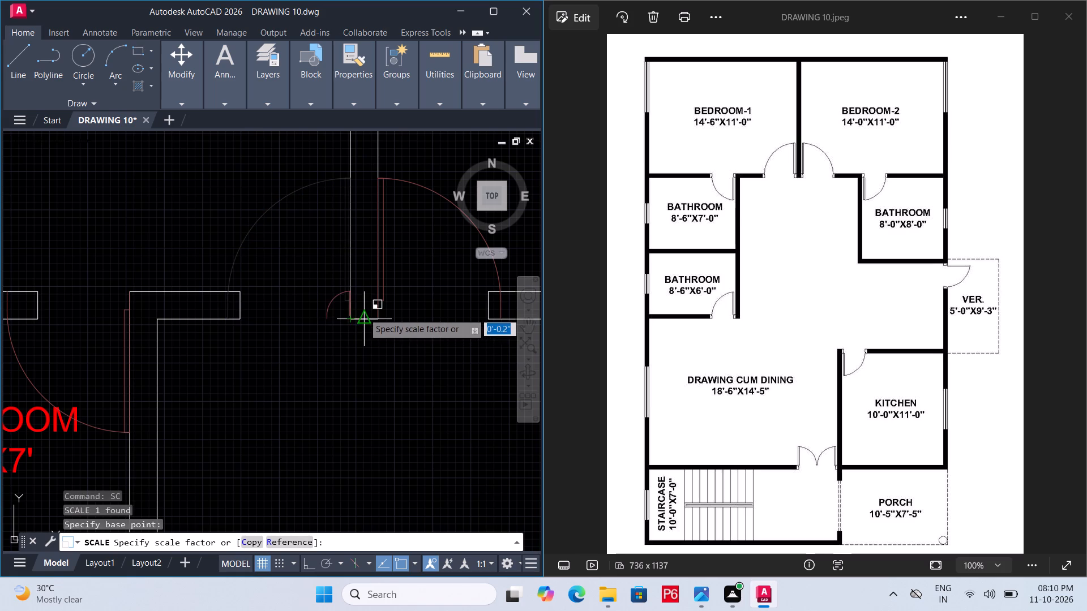
{"action": "left_click", "coordinate": [412, 301]}
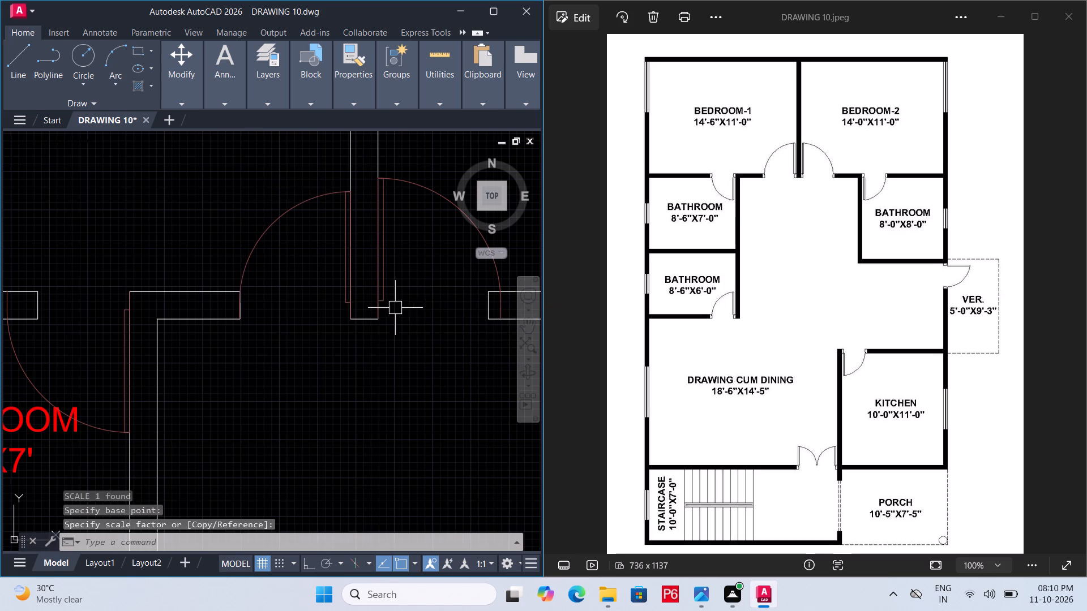
Scale the BEDROOM 2 door by about 0.9 from the partition wall's lower corner so its swing meets the opposite jamb.
{"action": "middle_click_drag", "start_coordinate": [343, 322], "coordinate": [202, 383]}
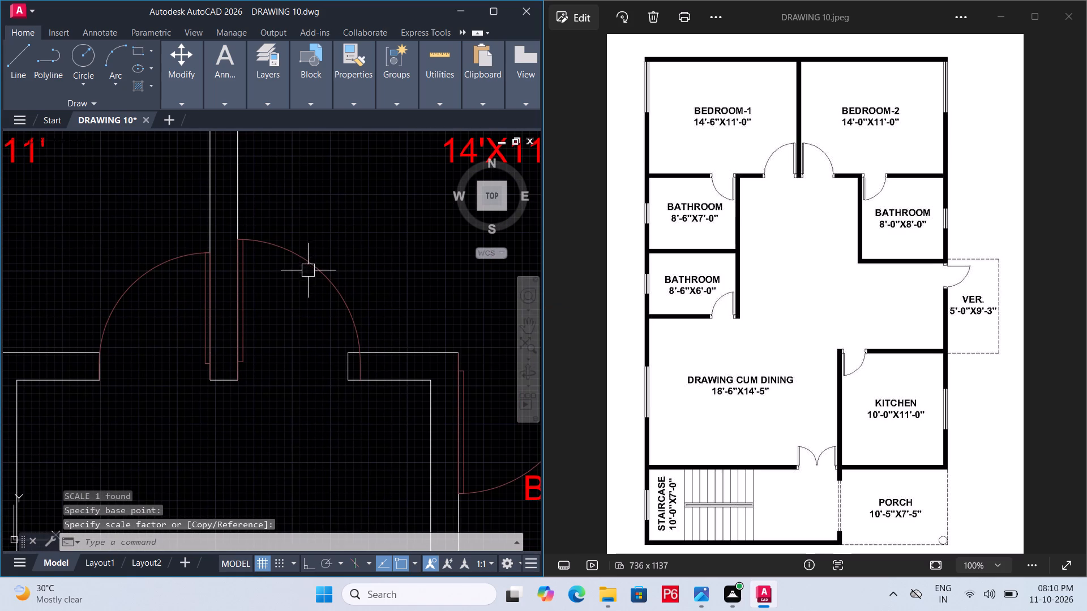
{"action": "left_click", "coordinate": [314, 261]}
{"action": "key", "text": "s"}
{"action": "key", "text": "c"}
{"action": "key", "text": "space"}
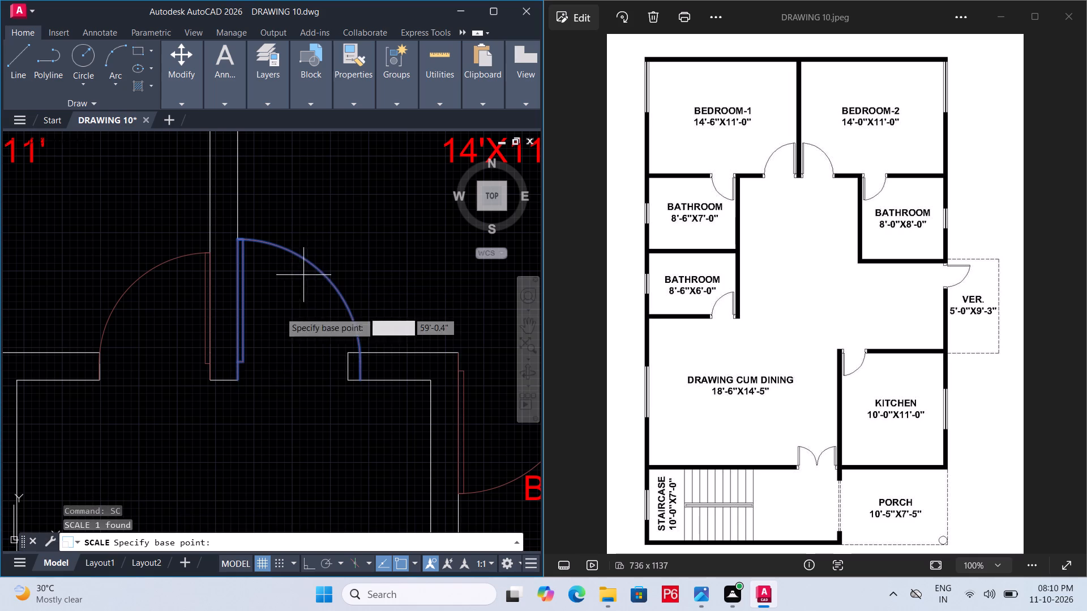
{"action": "left_click", "coordinate": [243, 380]}
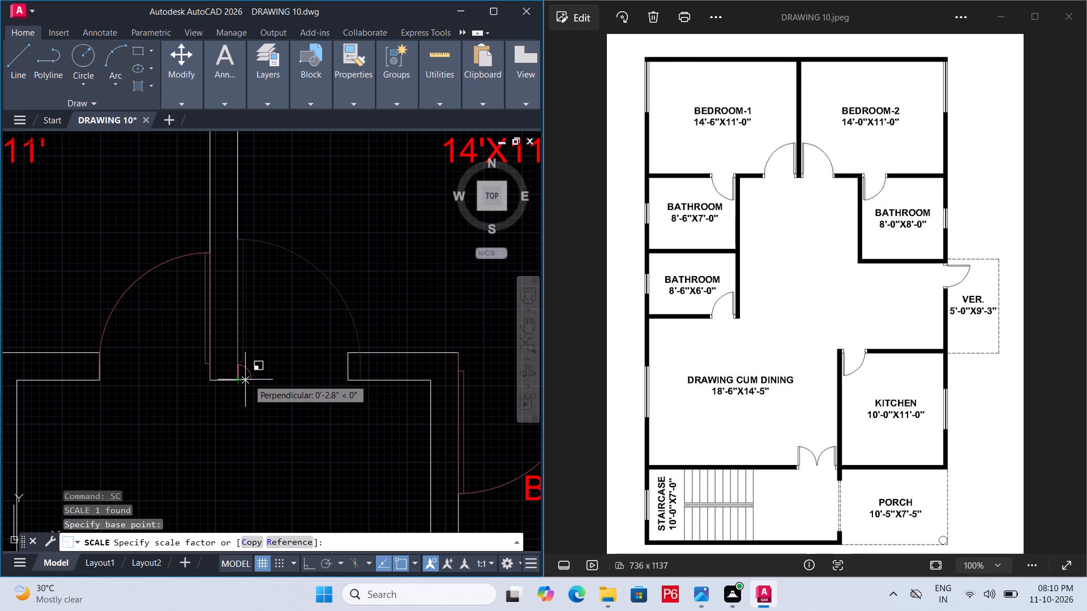
{"action": "scroll", "coordinate": [281, 404], "scroll_direction": "up", "scroll_amount": 2}
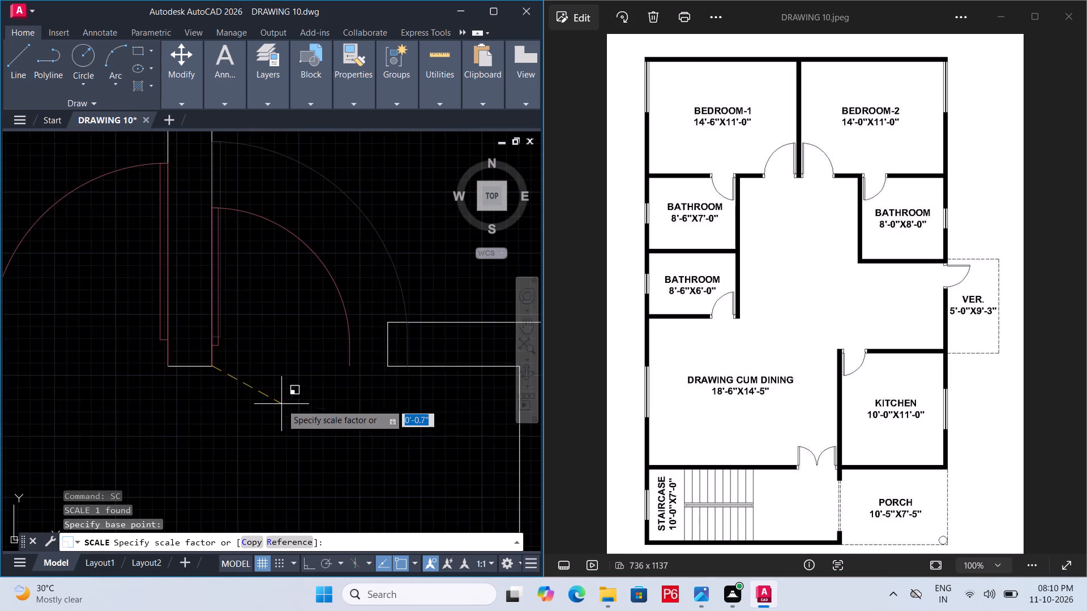
{"action": "left_click", "coordinate": [327, 385]}
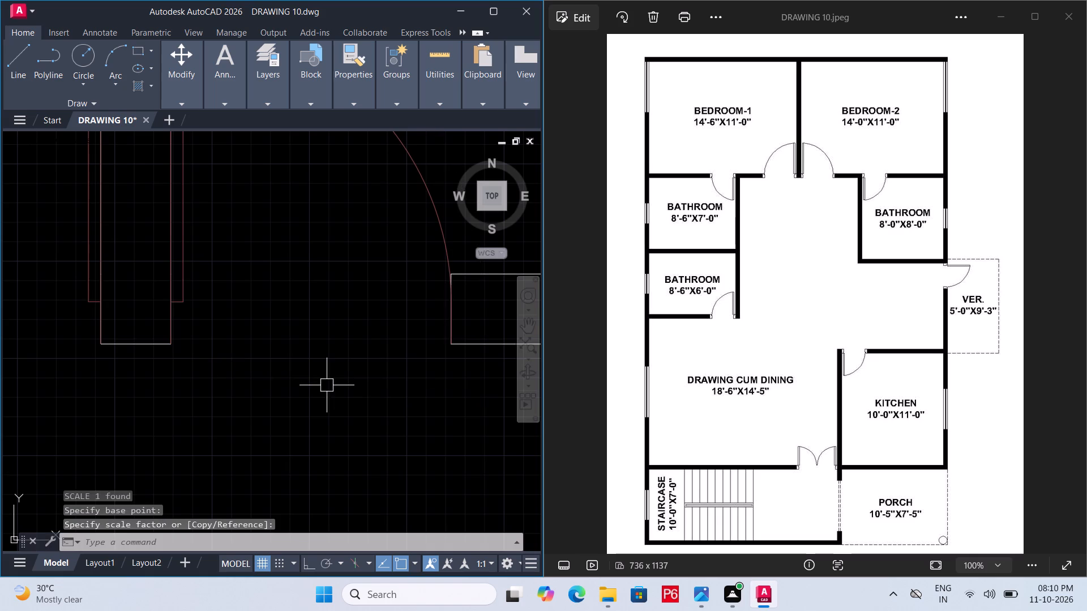
Scale the 8'X8' bathroom door by about 0.8 from its upper hinge corner to fit the doorway width.
{"action": "scroll", "coordinate": [229, 368], "scroll_direction": "down", "scroll_amount": 4}
{"action": "middle_click_drag", "start_coordinate": [229, 368], "coordinate": [254, 332]}
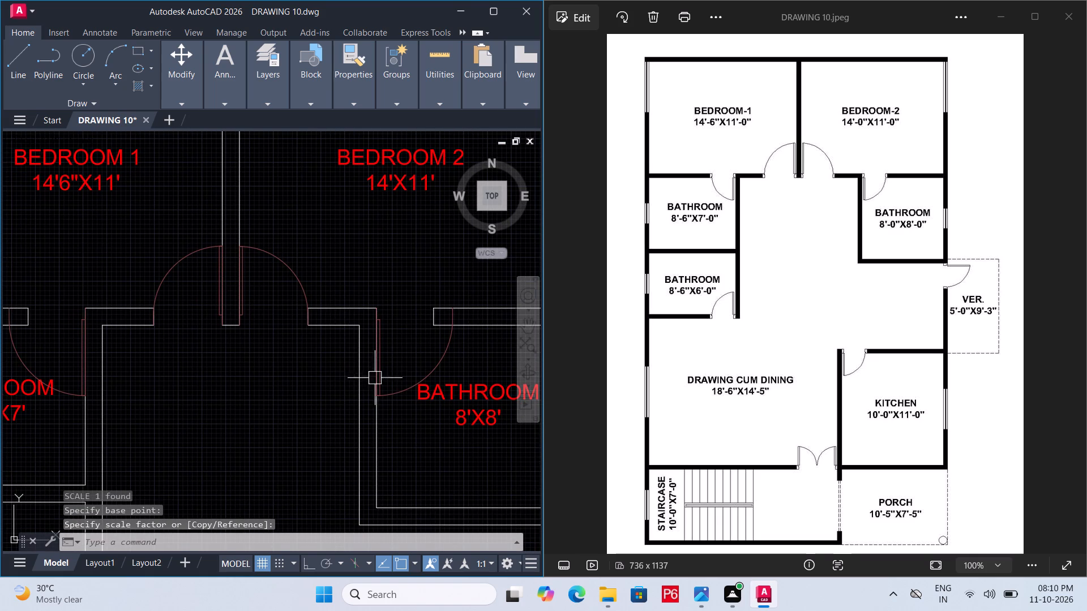
{"action": "left_click", "coordinate": [389, 393]}
{"action": "scroll", "coordinate": [410, 355], "scroll_direction": "up", "scroll_amount": 1}
{"action": "middle_click_drag", "start_coordinate": [410, 355], "coordinate": [220, 368]}
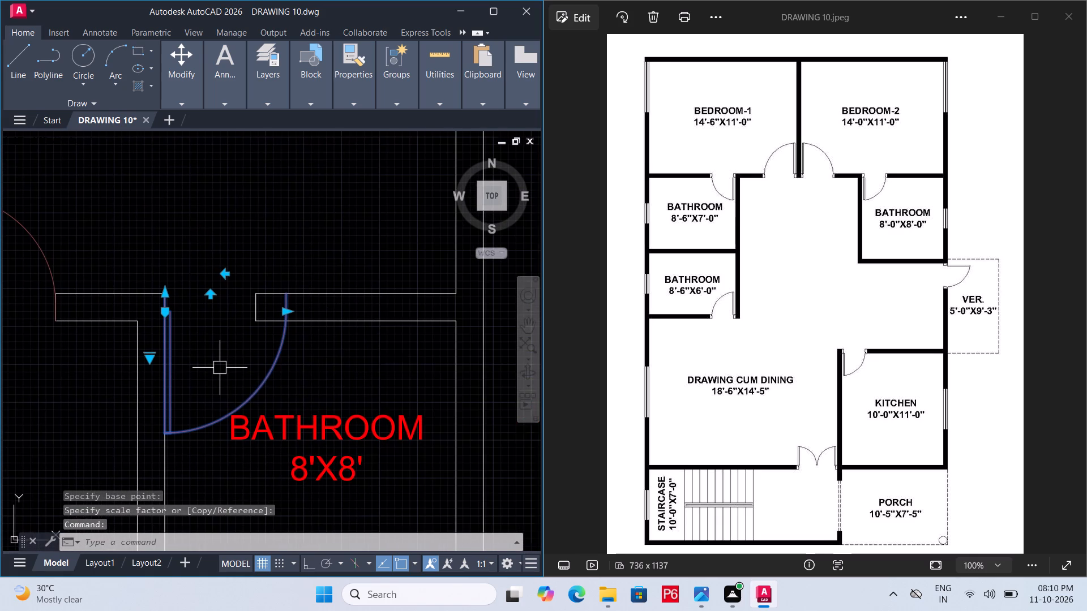
{"action": "type", "text": "SC"}
{"action": "key", "text": "space"}
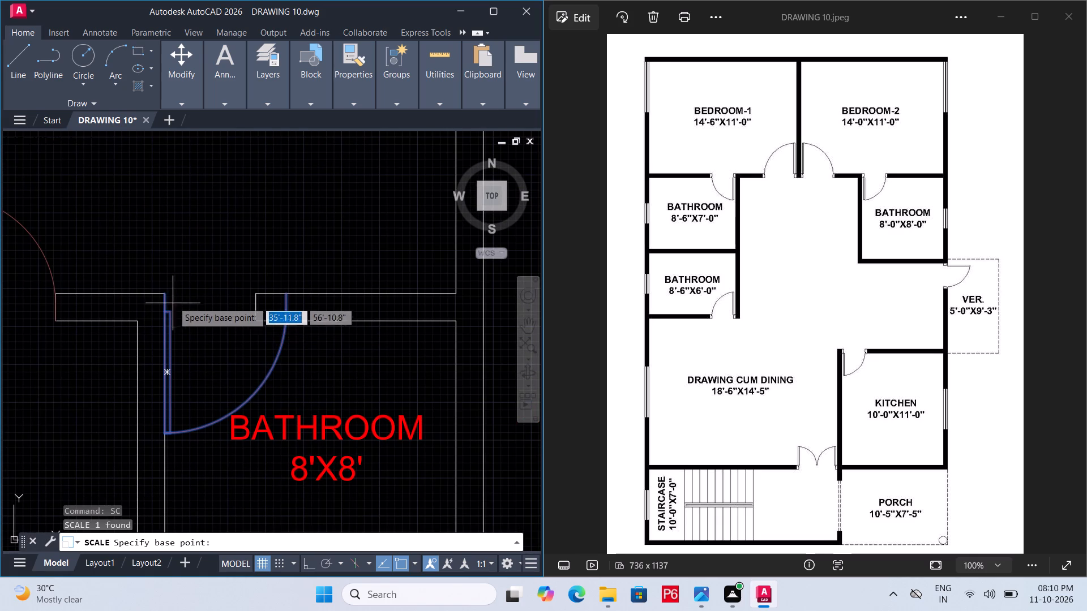
{"action": "left_click", "coordinate": [162, 290]}
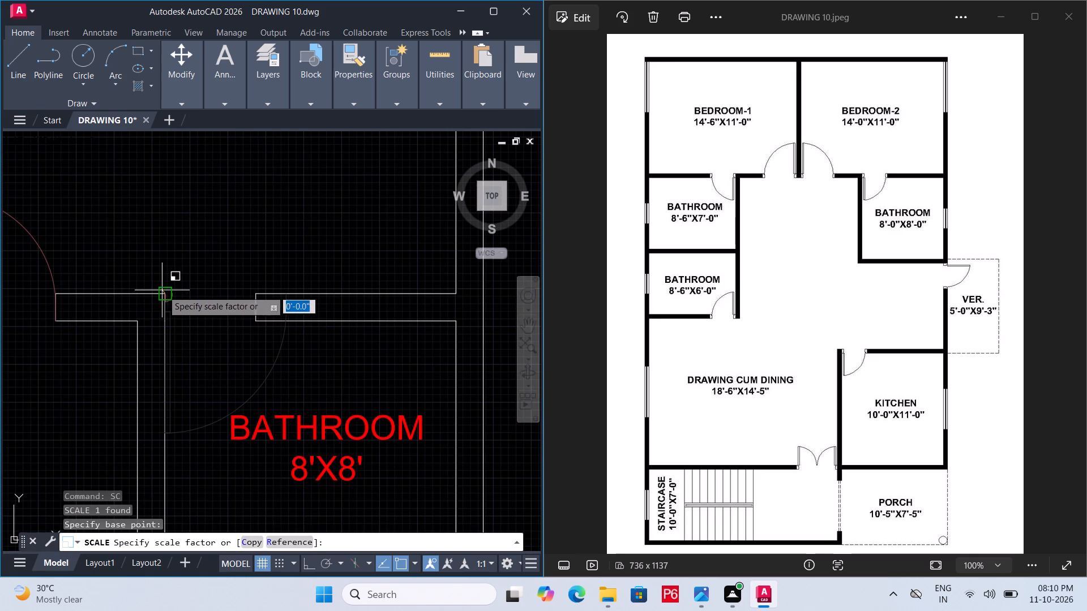
{"action": "left_click", "coordinate": [211, 317]}
Scale the 8'6"X7' bathroom door by about 0.8 from its upper hinge corner to fit the doorway, and save the drawing.
{"action": "scroll", "coordinate": [220, 278], "scroll_direction": "down", "scroll_amount": 3}
{"action": "scroll", "coordinate": [168, 377], "scroll_direction": "down", "scroll_amount": 1}
{"action": "middle_click_drag", "start_coordinate": [168, 377], "coordinate": [267, 375]}
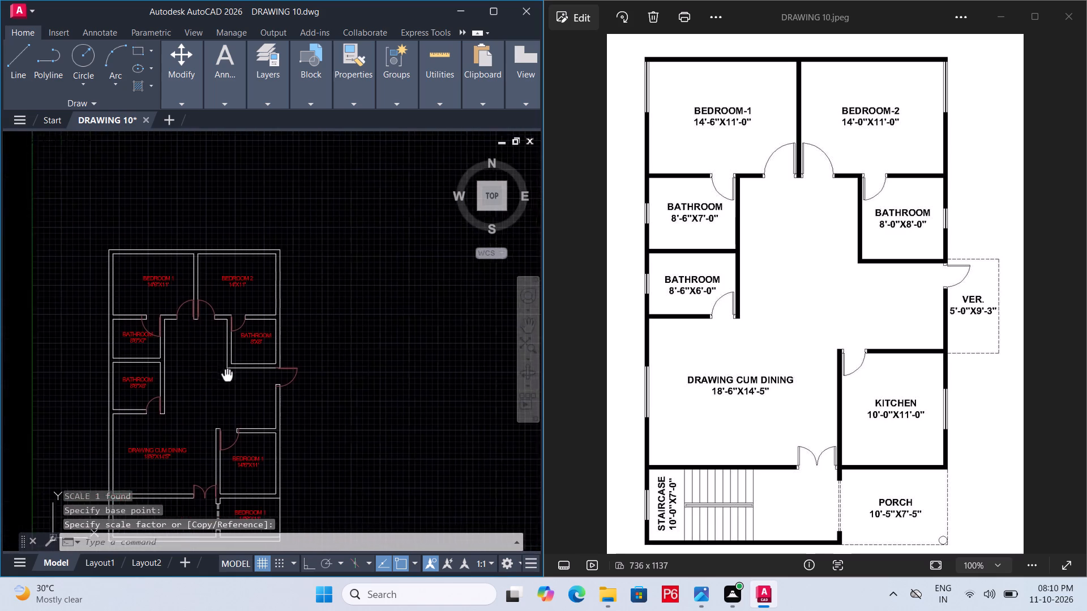
{"action": "middle_click_drag", "start_coordinate": [267, 375], "coordinate": [281, 378]}
{"action": "scroll", "coordinate": [216, 402], "scroll_direction": "up", "scroll_amount": 3}
{"action": "scroll", "coordinate": [212, 398], "scroll_direction": "down", "scroll_amount": 1}
{"action": "middle_click_drag", "start_coordinate": [212, 398], "coordinate": [195, 472]}
{"action": "scroll", "coordinate": [202, 296], "scroll_direction": "up", "scroll_amount": 2}
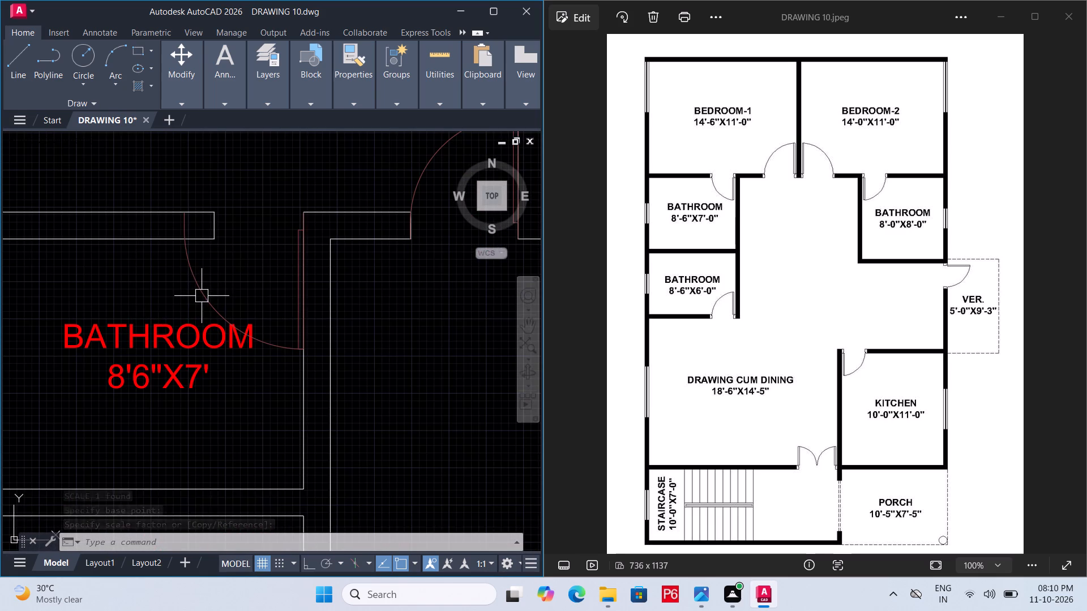
{"action": "left_click", "coordinate": [202, 296]}
{"action": "type", "text": "SC"}
{"action": "key", "text": "space"}
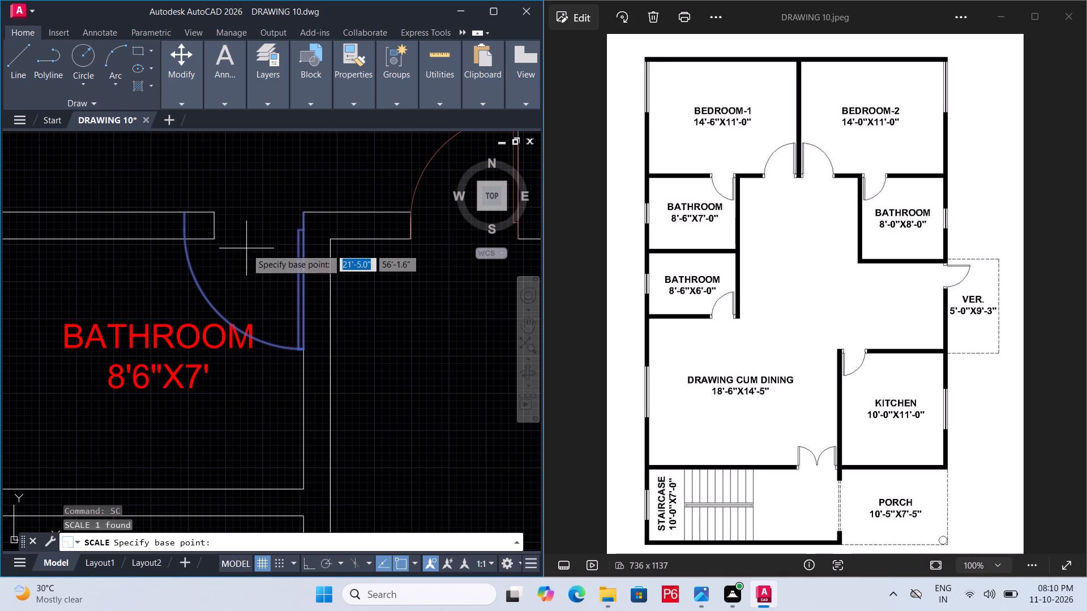
{"action": "left_click", "coordinate": [302, 213]}
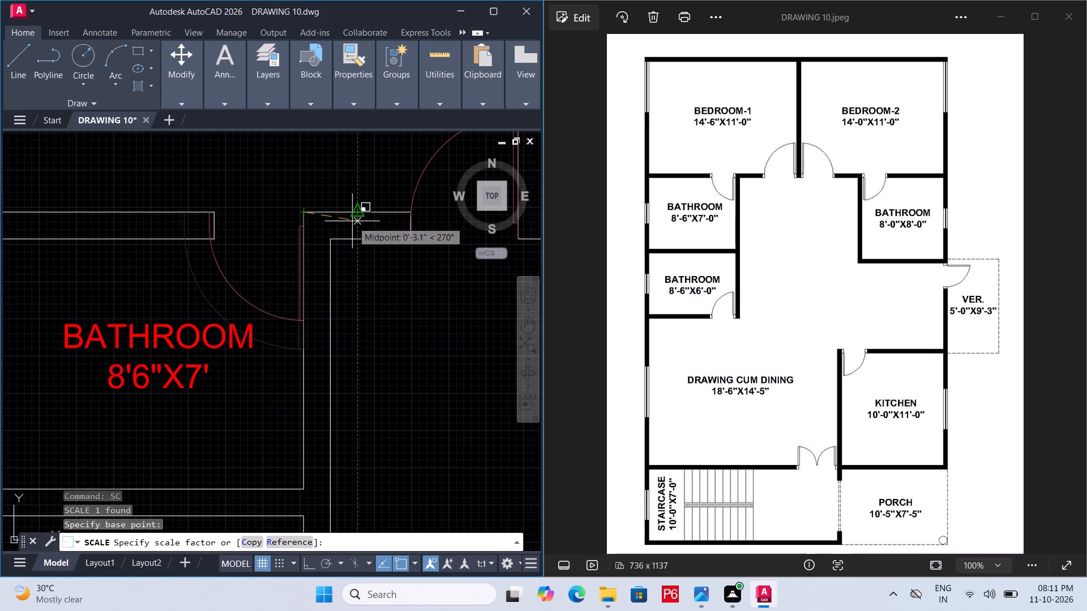
{"action": "scroll", "coordinate": [337, 209], "scroll_direction": "up", "scroll_amount": 2}
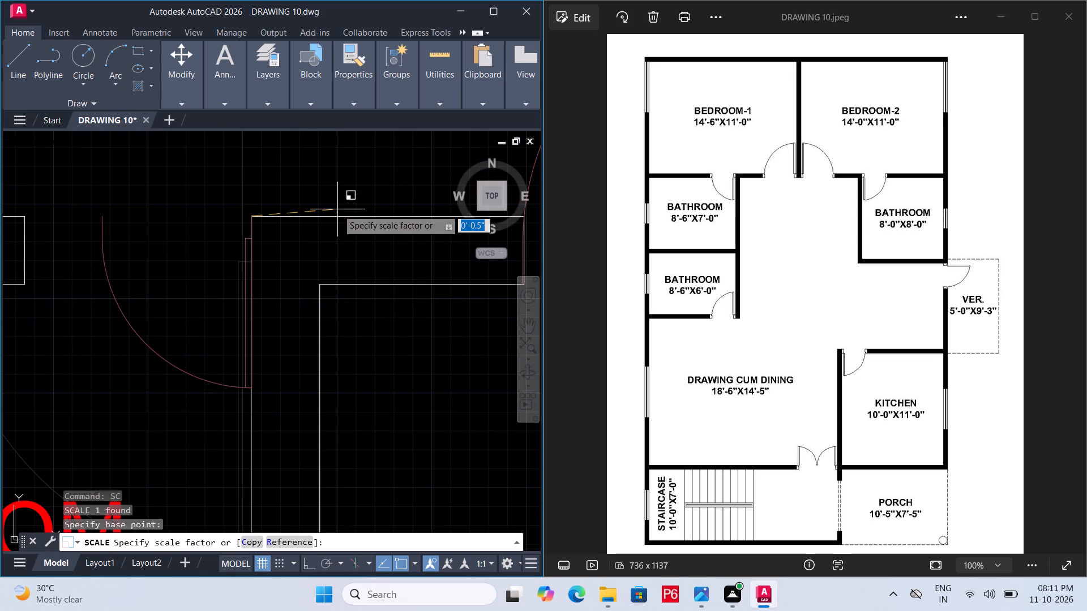
{"action": "middle_click_drag", "start_coordinate": [330, 220], "coordinate": [397, 251]}
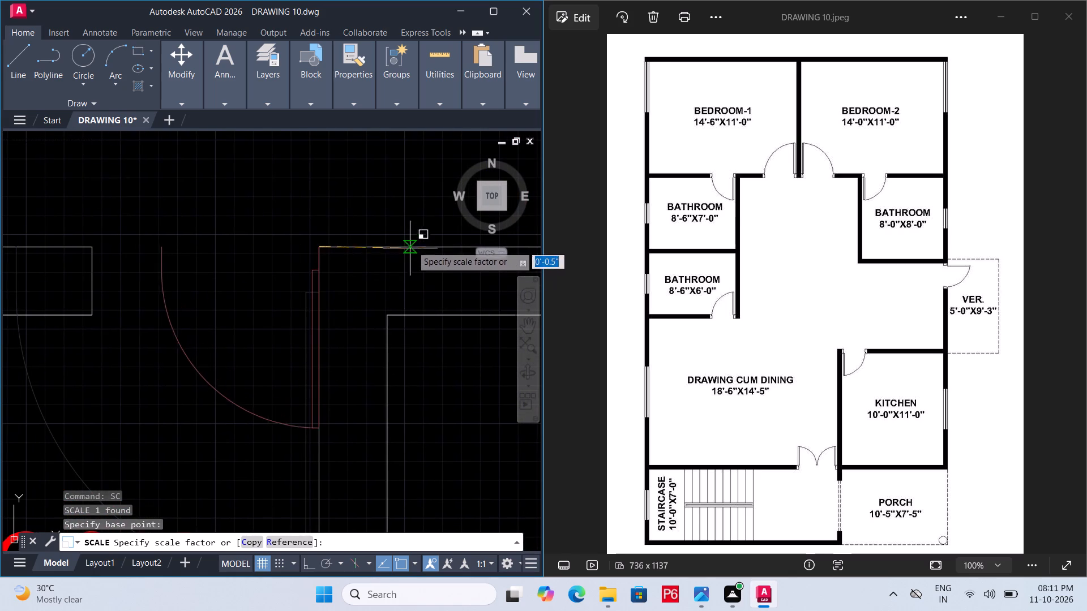
{"action": "left_click", "coordinate": [442, 204]}
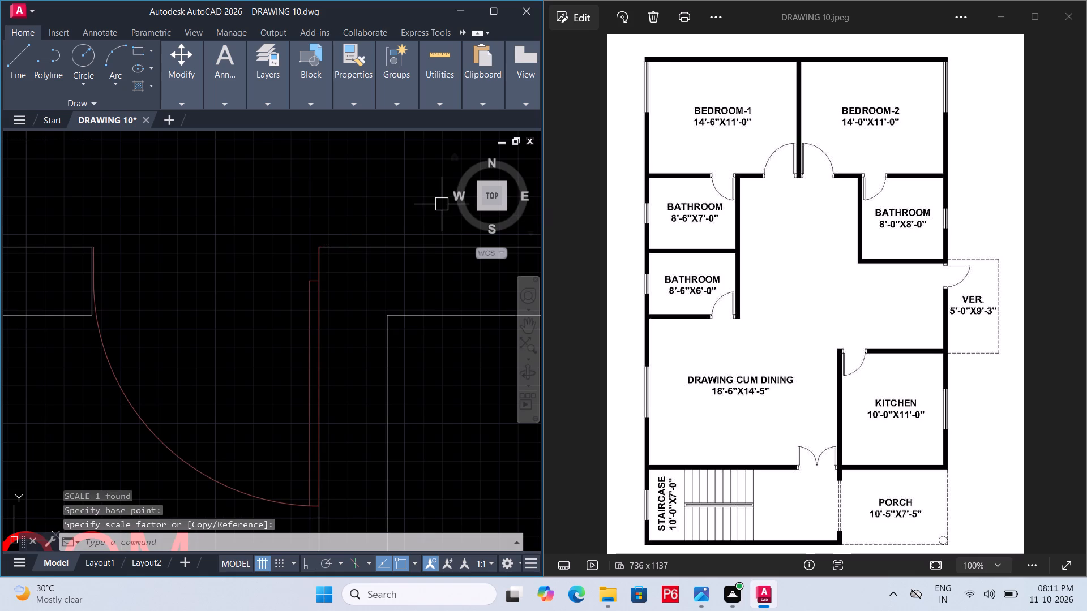
{"action": "scroll", "coordinate": [264, 331], "scroll_direction": "down", "scroll_amount": 1}
{"action": "middle_click_drag", "start_coordinate": [262, 331], "coordinate": [212, 294]}
{"action": "scroll", "coordinate": [217, 298], "scroll_direction": "down", "scroll_amount": 1}
{"action": "key", "text": "ctrl+s"}
{"action": "key", "text": "ctrl+s"}
{"action": "key", "text": "ctrl+s"}
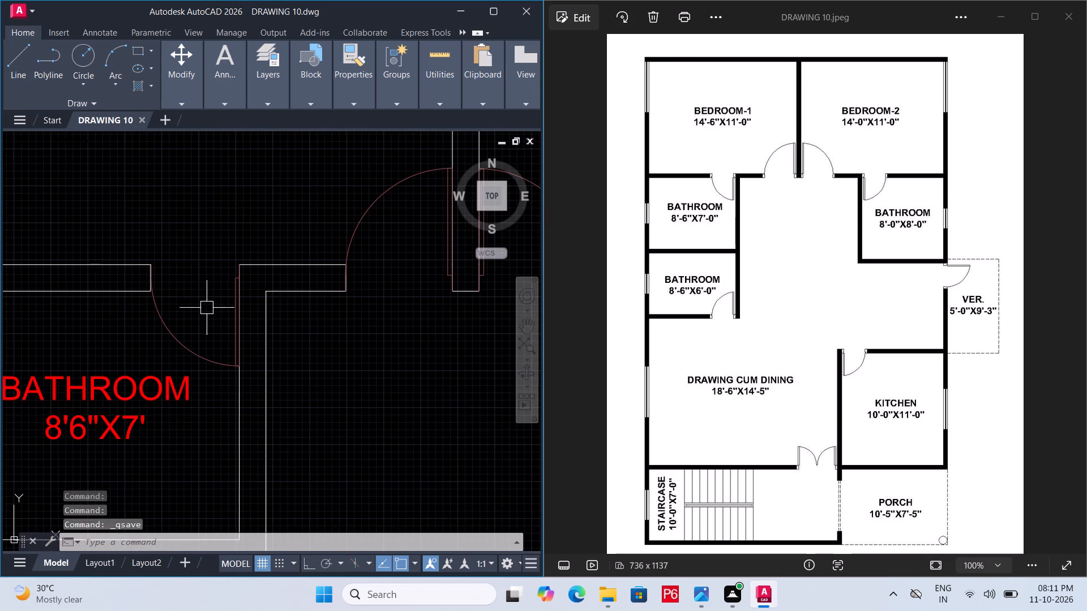
{"action": "key", "text": "ctrl+s"}
Scale the veranda (VER.) entrance door by about 0.9 from the opening's upper inner wall corner to fit the doorway, and save the drawing.
{"action": "scroll", "coordinate": [200, 316], "scroll_direction": "down", "scroll_amount": 2}
{"action": "middle_click_drag", "start_coordinate": [200, 316], "coordinate": [116, 276]}
{"action": "middle_click_drag", "start_coordinate": [186, 403], "coordinate": [164, 354]}
{"action": "left_click", "coordinate": [450, 359]}
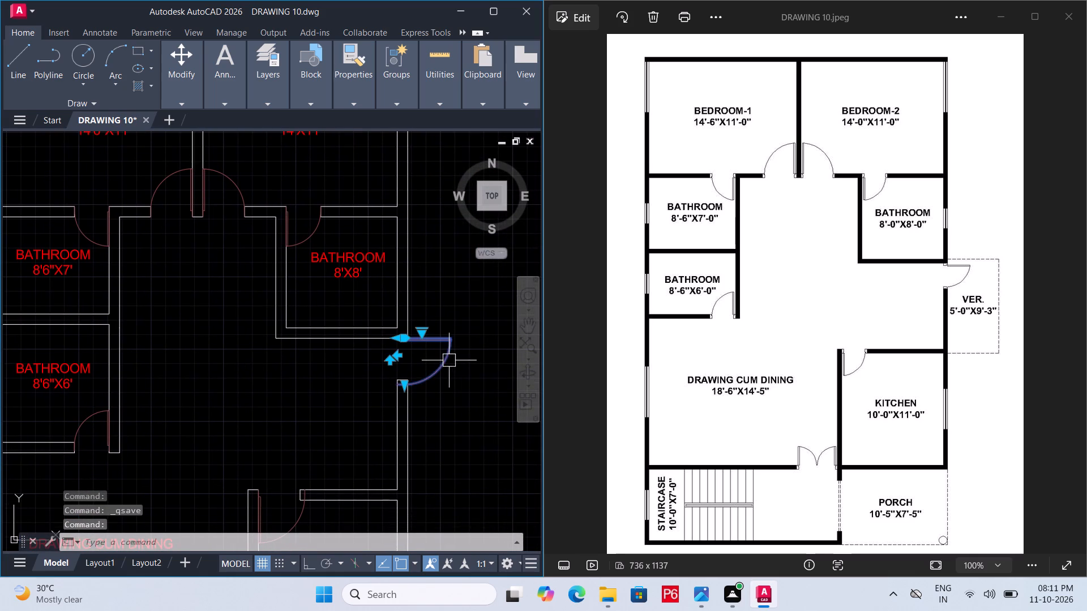
{"action": "scroll", "coordinate": [423, 372], "scroll_direction": "up", "scroll_amount": 2}
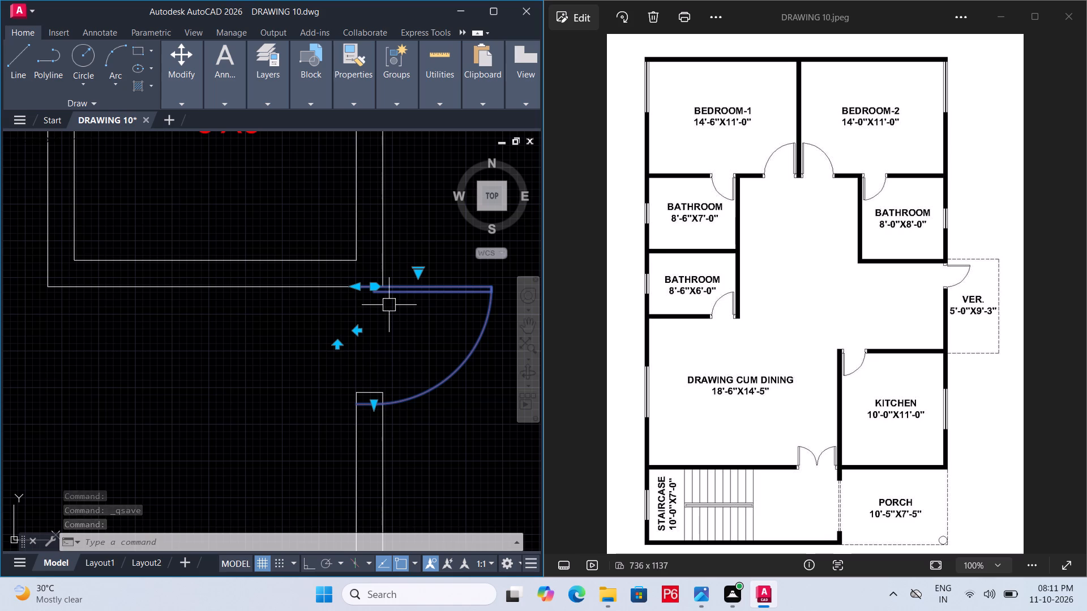
{"action": "type", "text": "SC"}
{"action": "key", "text": "space"}
{"action": "scroll", "coordinate": [368, 282], "scroll_direction": "up", "scroll_amount": 2}
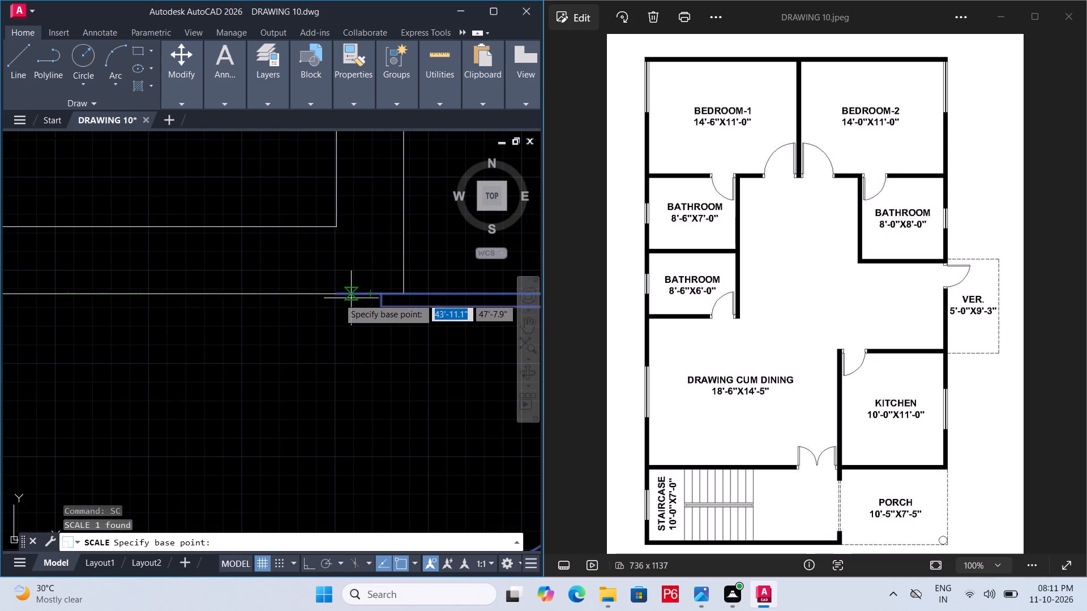
{"action": "left_click", "coordinate": [337, 298]}
{"action": "middle_click_drag", "start_coordinate": [320, 376], "coordinate": [319, 166]}
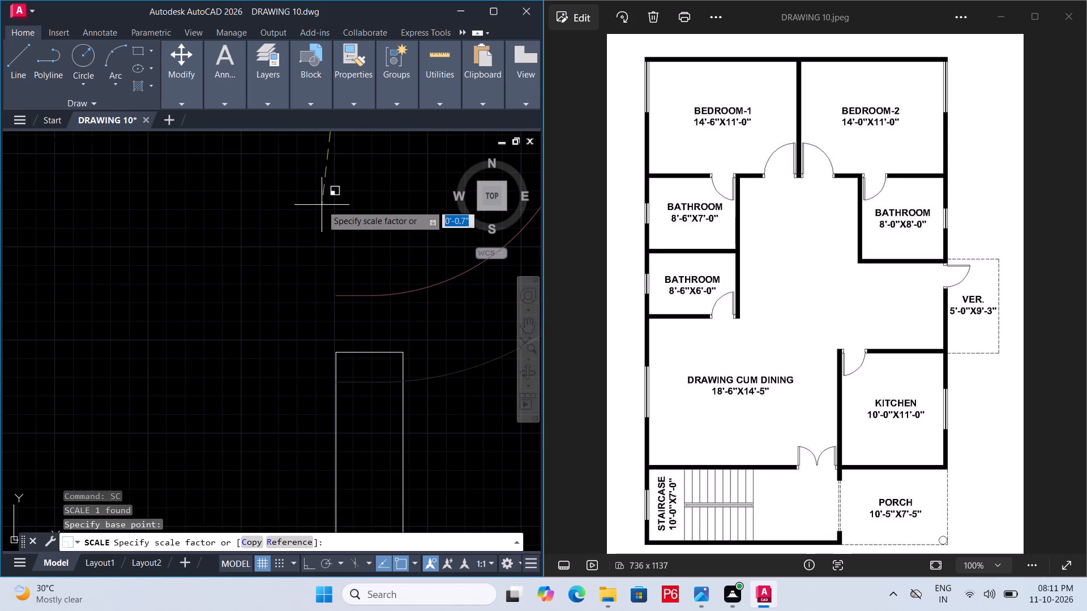
{"action": "left_click", "coordinate": [338, 238]}
{"action": "scroll", "coordinate": [339, 238], "scroll_direction": "down", "scroll_amount": 6}
{"action": "key", "text": "ctrl+s"}
{"action": "key", "text": "ctrl+s"}
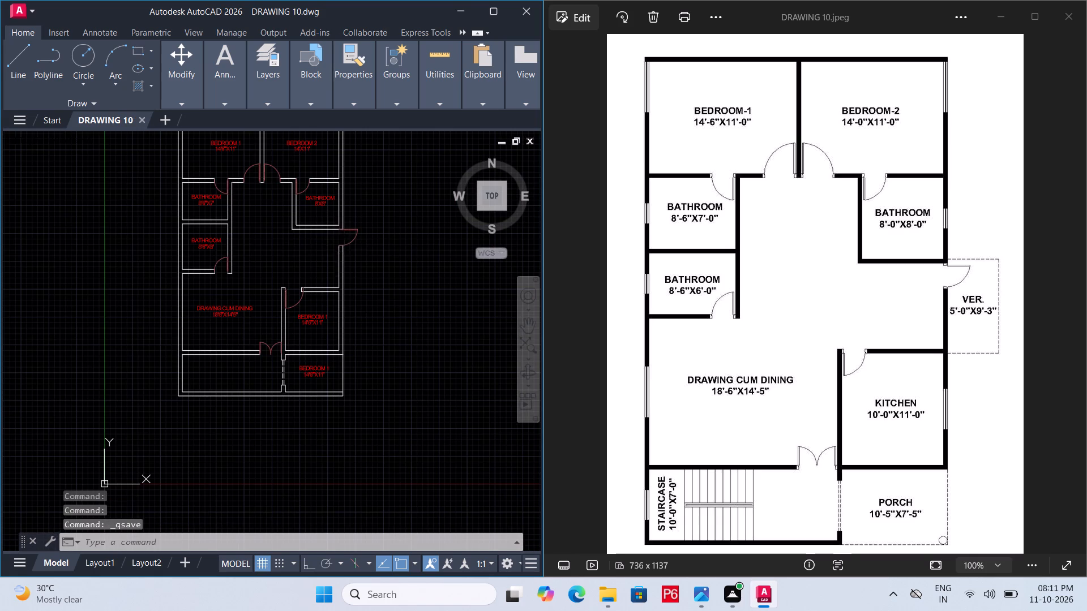
{"action": "key", "text": "ctrl+s"}
Scale the kitchen door by about 0.9 from its hinge-side wall's top corner to meet the opposite jamb, and save the drawing.
{"action": "scroll", "coordinate": [298, 318], "scroll_direction": "up", "scroll_amount": 3}
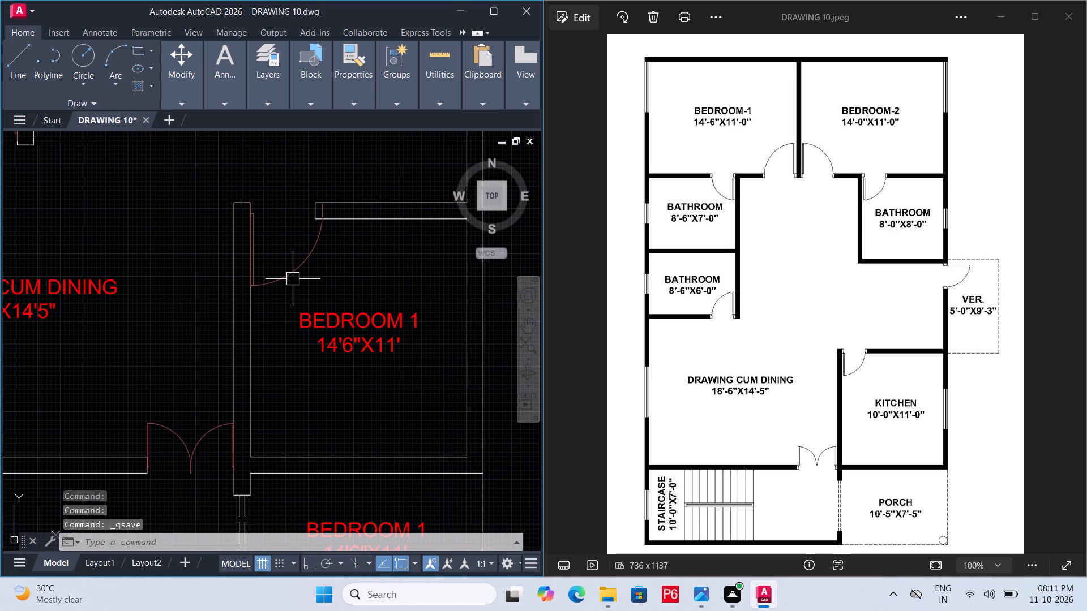
{"action": "left_click", "coordinate": [293, 276]}
{"action": "type", "text": "SC"}
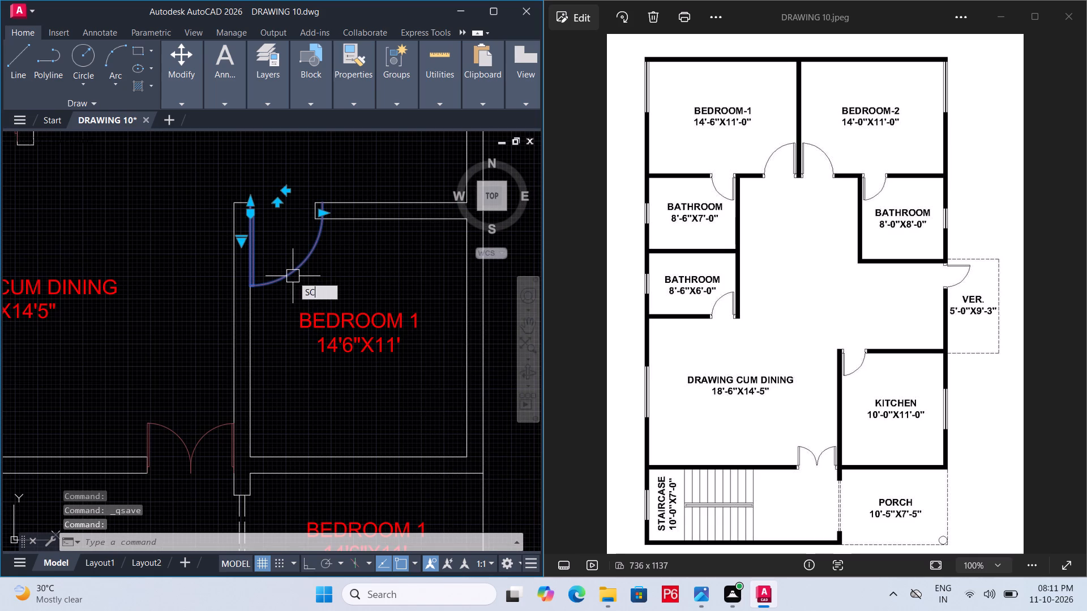
{"action": "key", "text": "space"}
{"action": "scroll", "coordinate": [246, 204], "scroll_direction": "up", "scroll_amount": 2}
{"action": "left_click", "coordinate": [250, 204]}
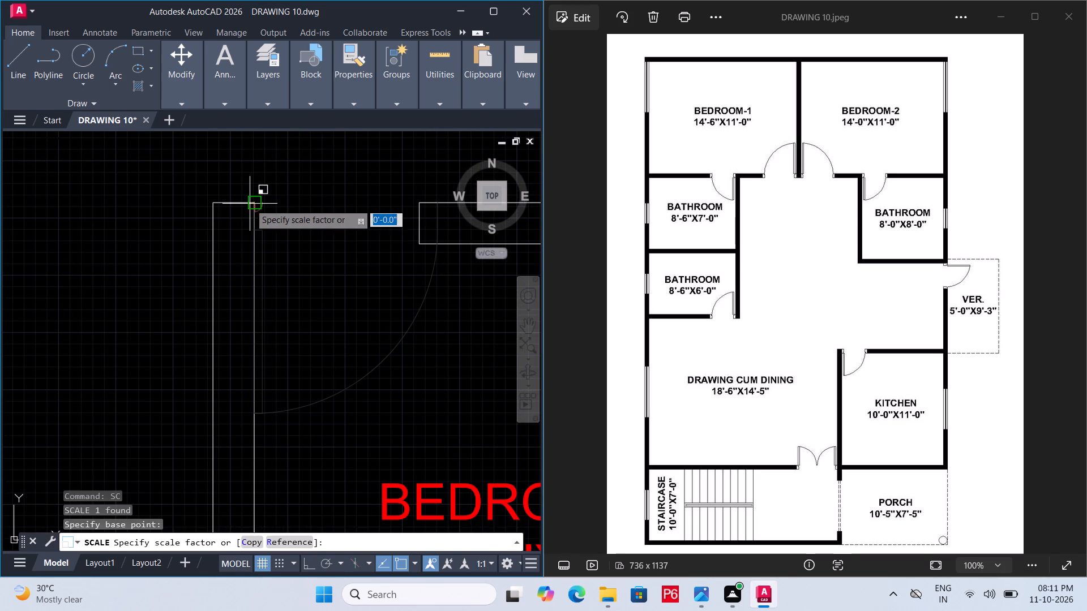
{"action": "left_click", "coordinate": [349, 212]}
{"action": "scroll", "coordinate": [307, 221], "scroll_direction": "down", "scroll_amount": 2}
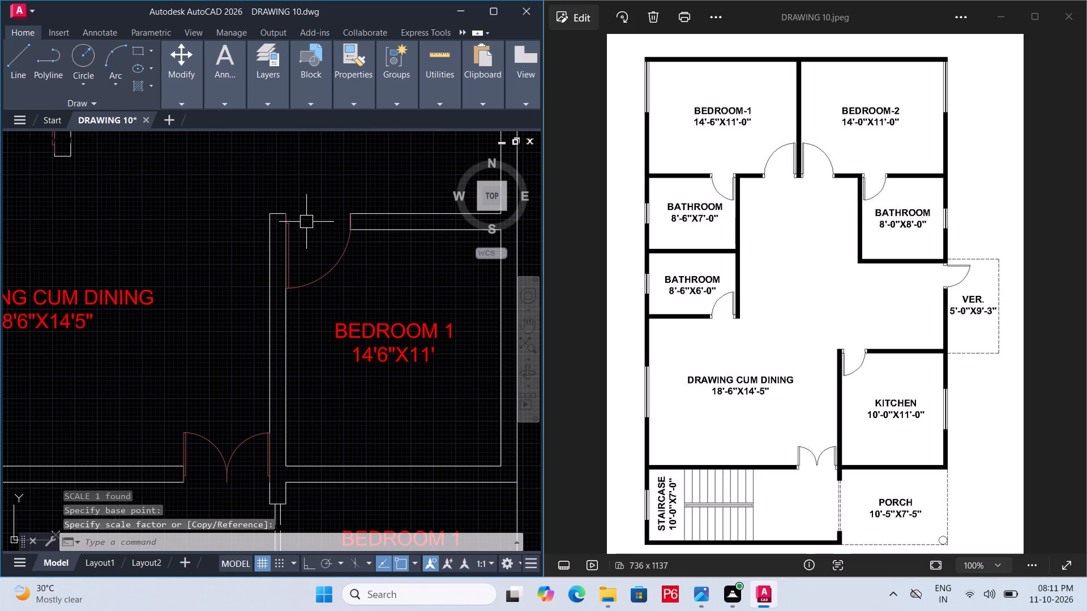
{"action": "middle_click_drag", "start_coordinate": [245, 206], "coordinate": [331, 345]}
{"action": "key", "text": "ctrl+s"}
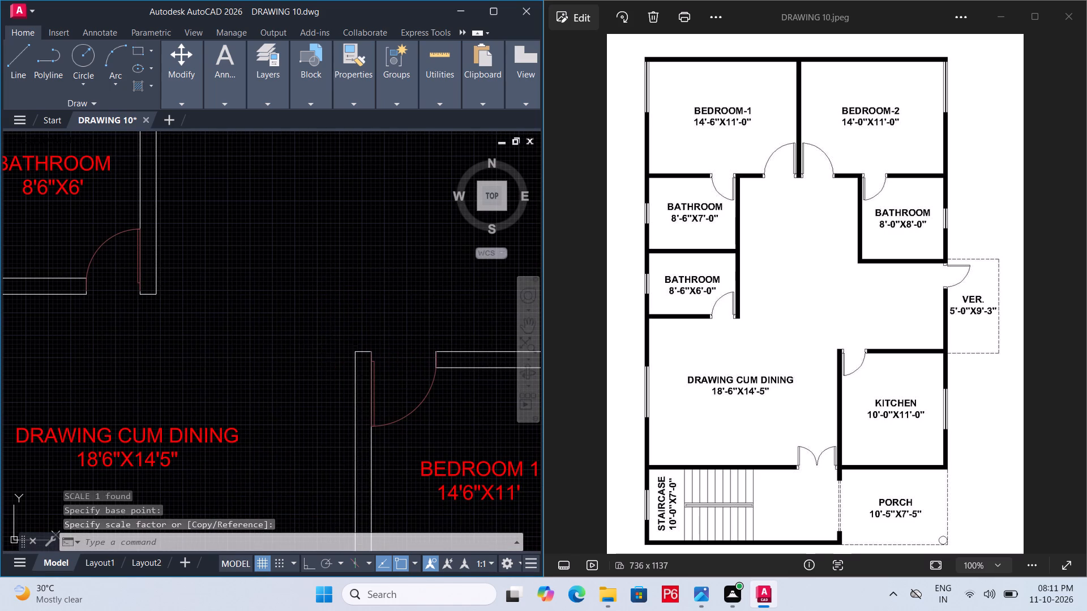
{"action": "key", "text": "ctrl+s"}
{"action": "key", "text": "ctrl+s"}
Review the resized doors across the whole floor plan against their openings and save the drawing.
{"action": "middle_click_drag", "start_coordinate": [320, 341], "coordinate": [311, 289]}
{"action": "scroll", "coordinate": [316, 324], "scroll_direction": "down", "scroll_amount": 1}
{"action": "middle_click_drag", "start_coordinate": [307, 287], "coordinate": [307, 287]}
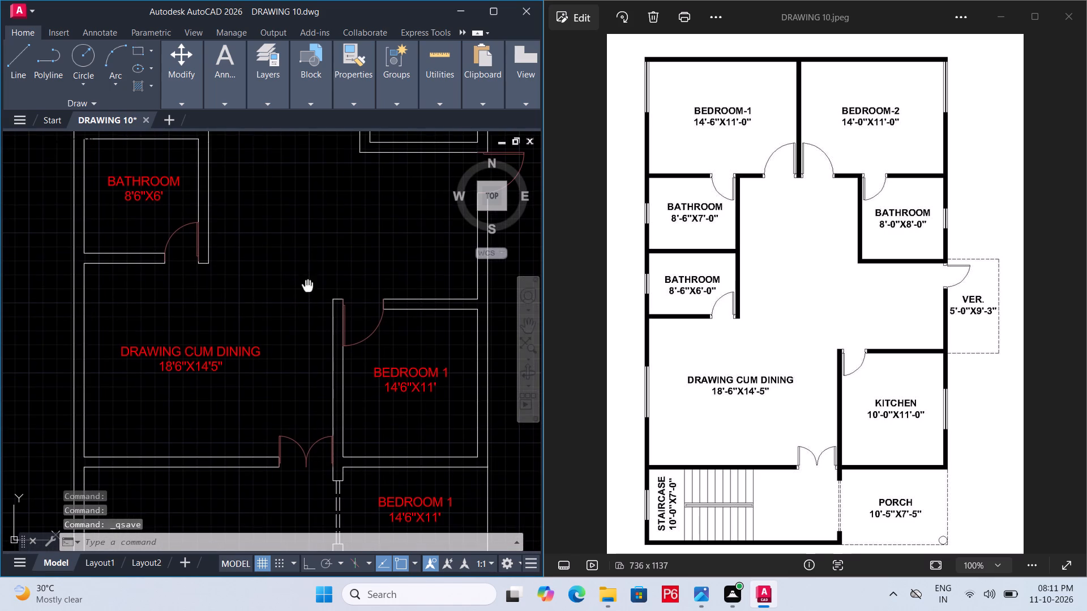
{"action": "middle_click_drag", "start_coordinate": [307, 287], "coordinate": [203, 450]}
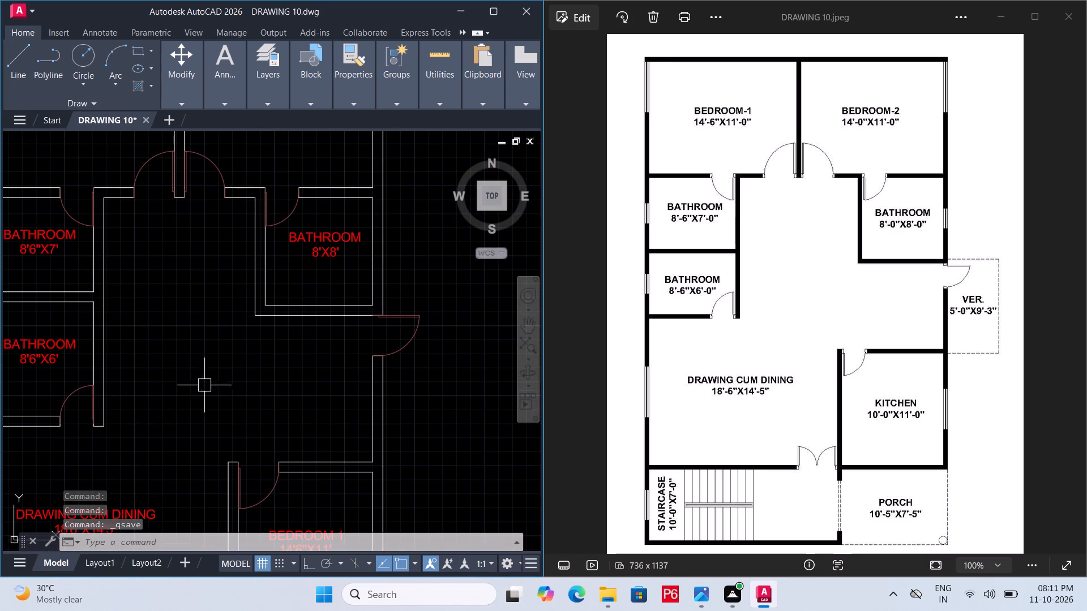
{"action": "middle_click_drag", "start_coordinate": [193, 343], "coordinate": [266, 375]}
{"action": "scroll", "coordinate": [267, 354], "scroll_direction": "down", "scroll_amount": 1}
{"action": "middle_click_drag", "start_coordinate": [266, 362], "coordinate": [246, 242]}
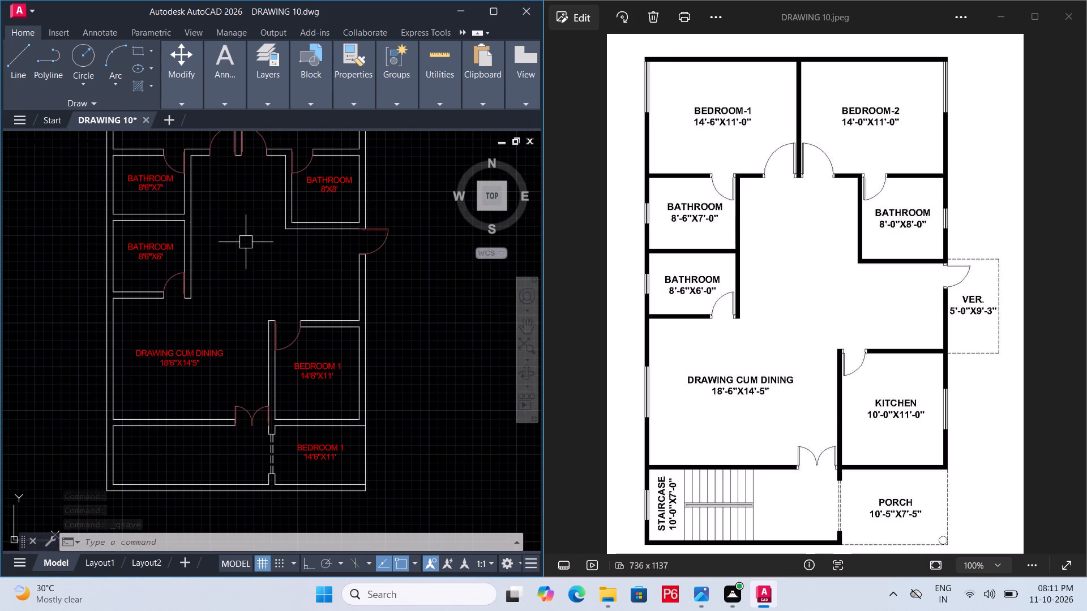
{"action": "key", "text": "ctrl+s"}
{"action": "key", "text": "ctrl+s"}
{"action": "key", "text": "ctrl+s"}
{"action": "key", "text": "ctrl+s"}
{"action": "key", "text": "ctrl+s"}
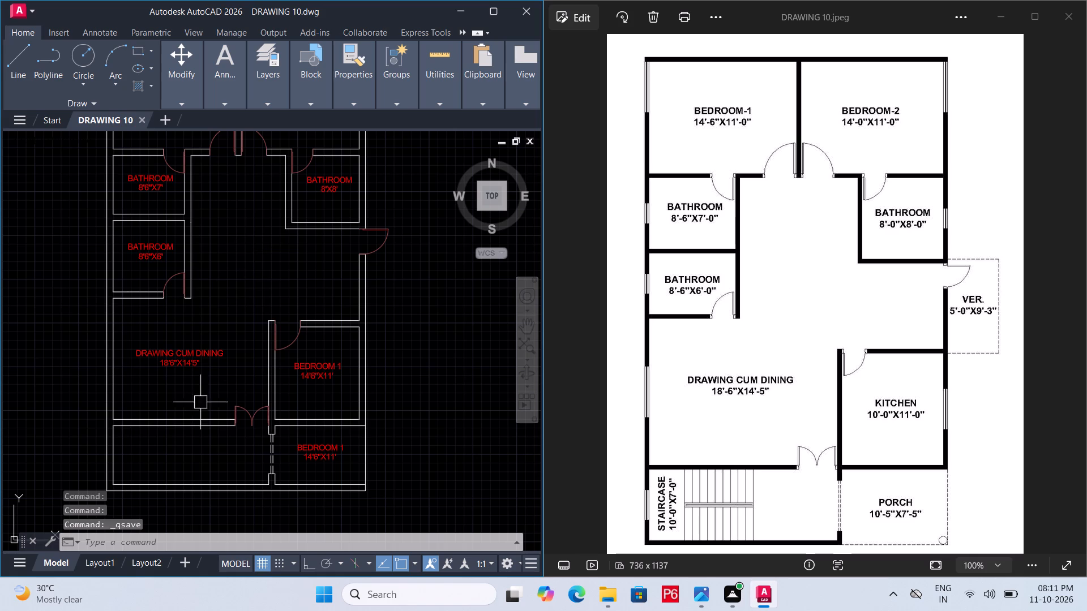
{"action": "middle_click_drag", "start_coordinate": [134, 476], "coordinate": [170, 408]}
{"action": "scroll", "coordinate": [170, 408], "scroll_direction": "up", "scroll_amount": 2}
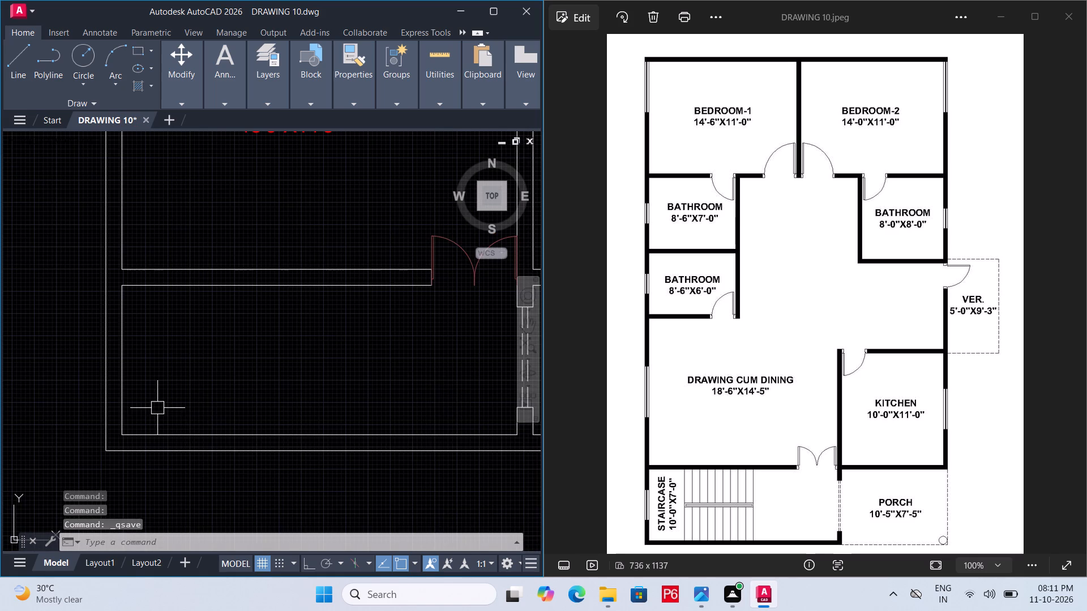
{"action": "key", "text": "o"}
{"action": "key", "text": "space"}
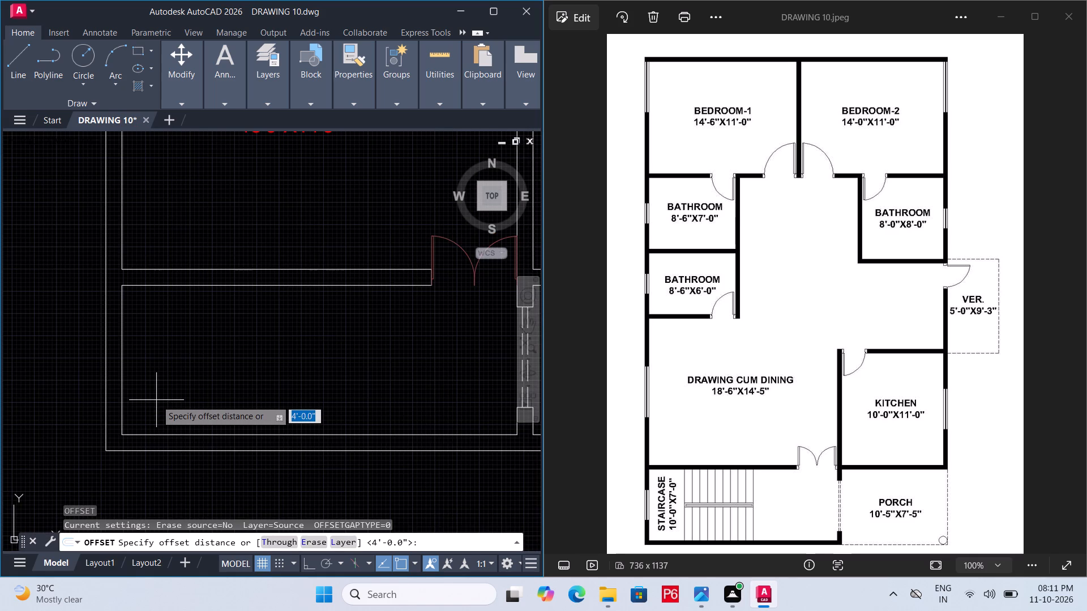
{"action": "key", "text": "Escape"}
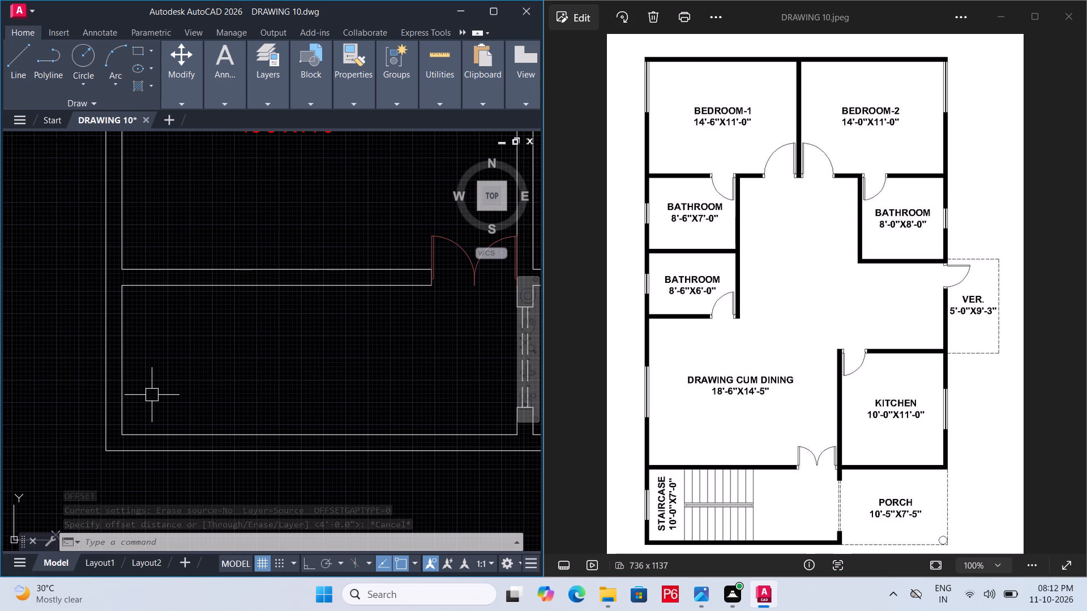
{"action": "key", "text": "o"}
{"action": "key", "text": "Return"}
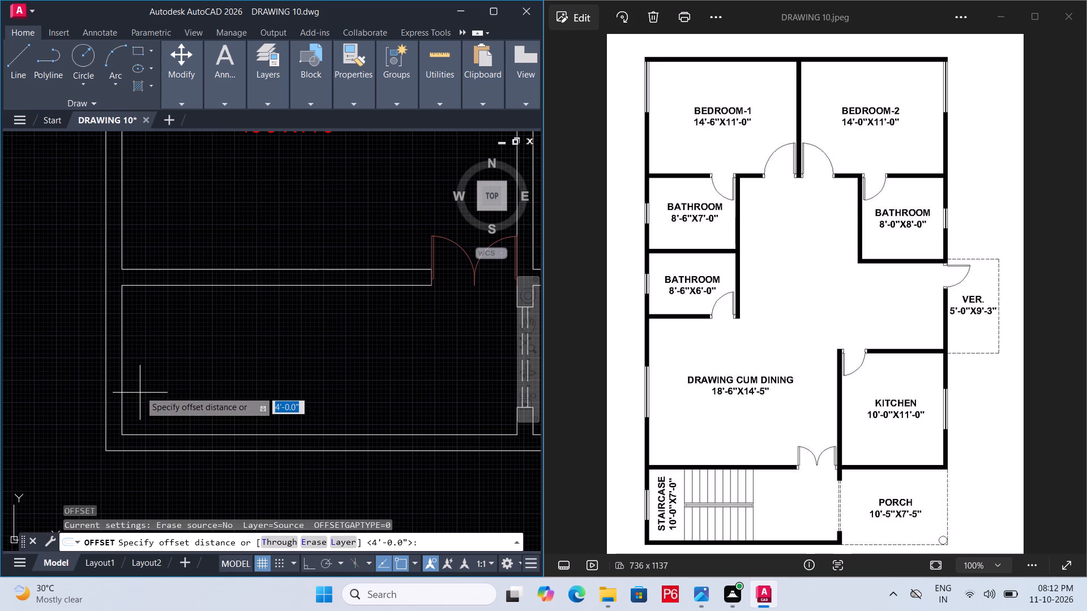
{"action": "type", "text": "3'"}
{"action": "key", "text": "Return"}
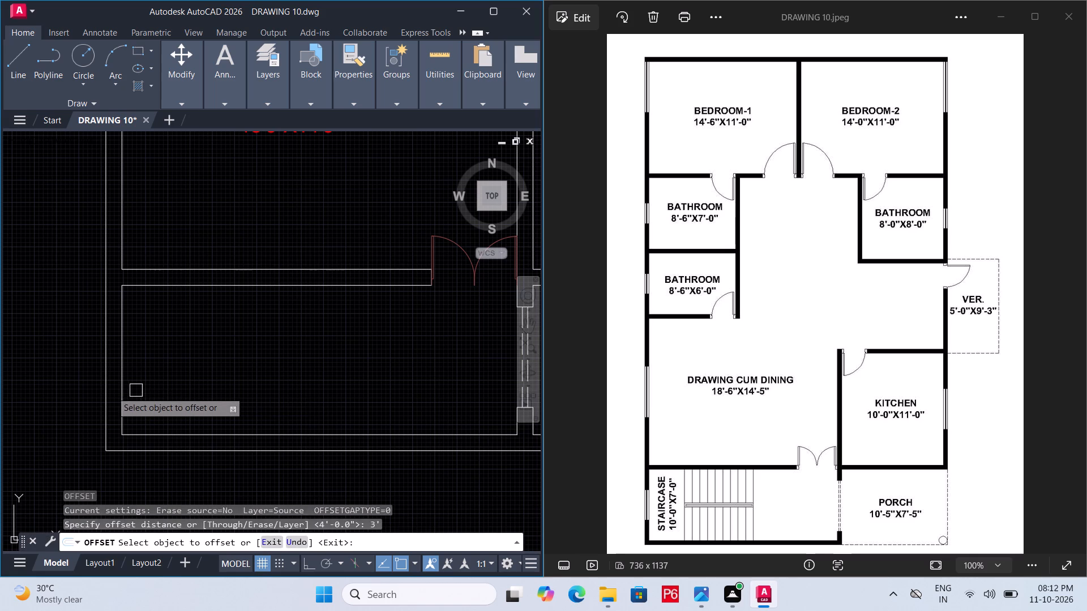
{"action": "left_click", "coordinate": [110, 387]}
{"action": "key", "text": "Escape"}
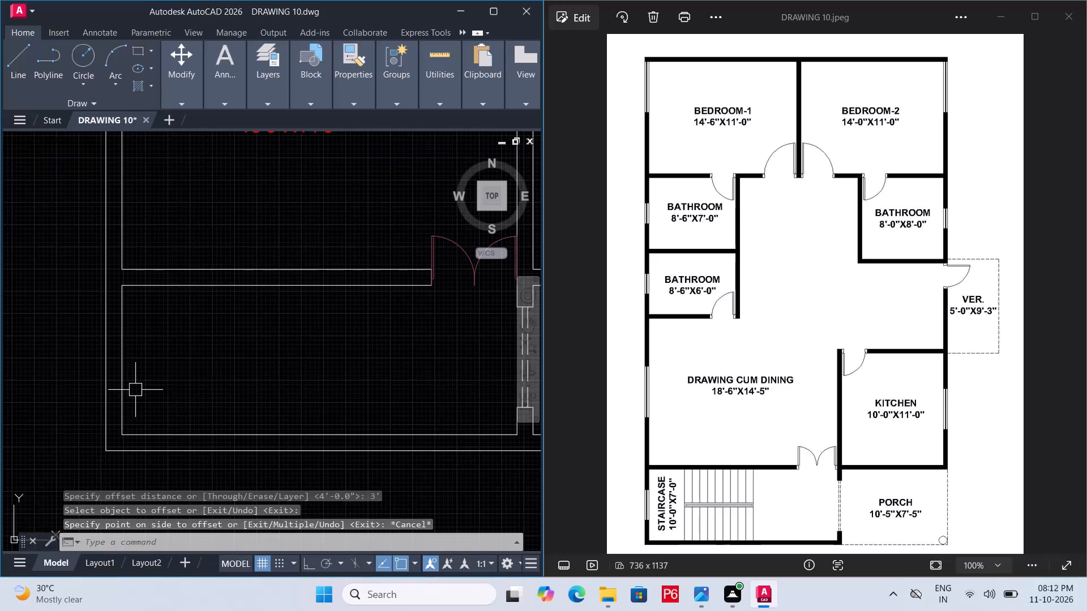
Offset the inner line of the staircase room's west wall by 3' into the room to start the stair flight.
{"action": "key", "text": "o"}
{"action": "key", "text": "Return"}
{"action": "key", "text": "3"}
{"action": "key", "text": "apostrophe"}
{"action": "key", "text": "Return"}
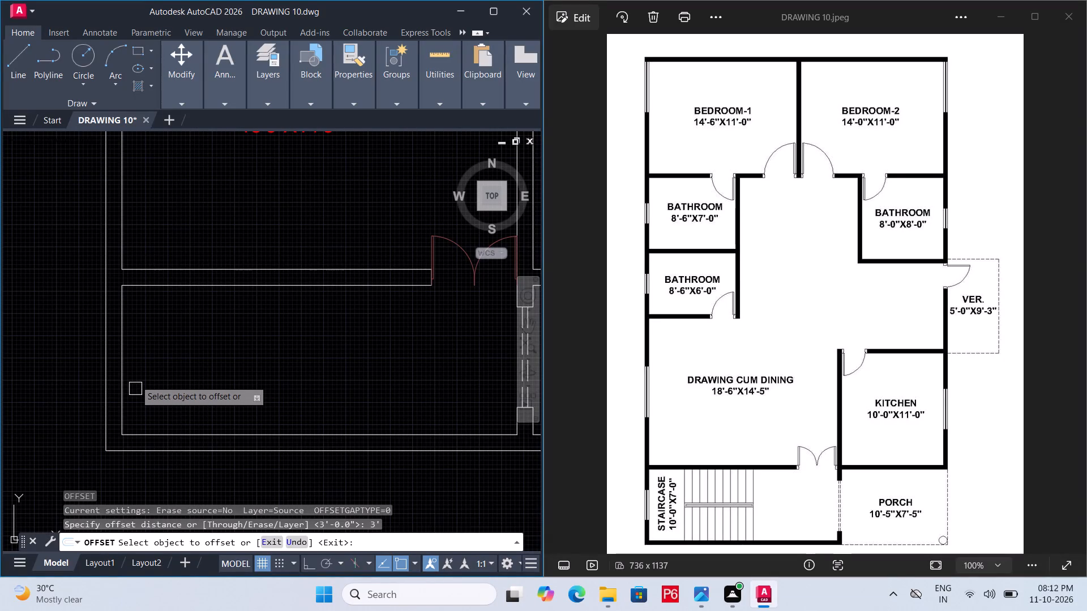
{"action": "left_click", "coordinate": [119, 373]}
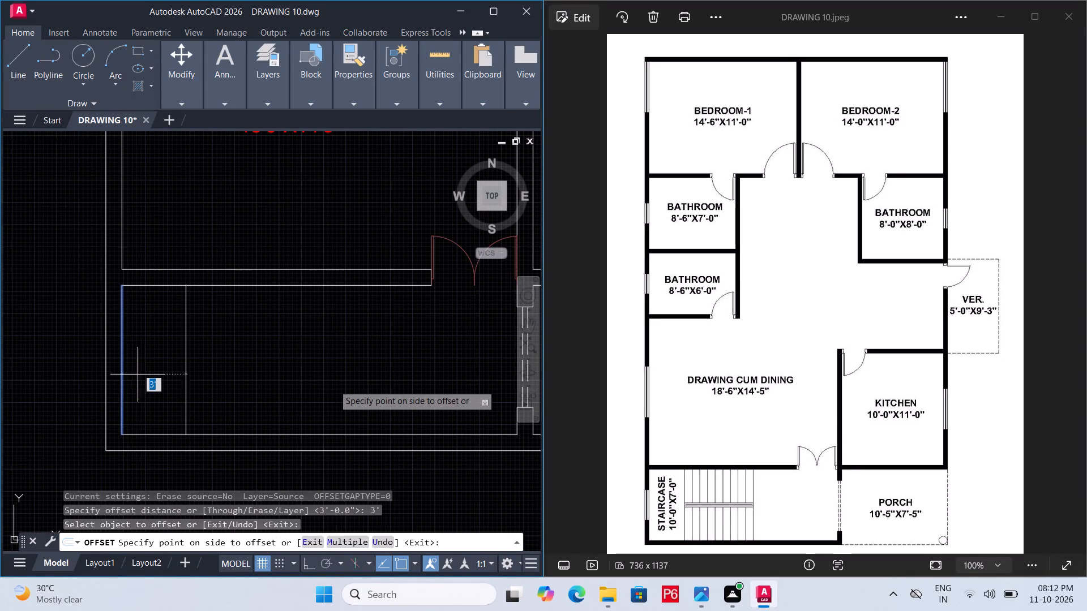
{"action": "left_click", "coordinate": [333, 385]}
{"action": "key", "text": "space"}
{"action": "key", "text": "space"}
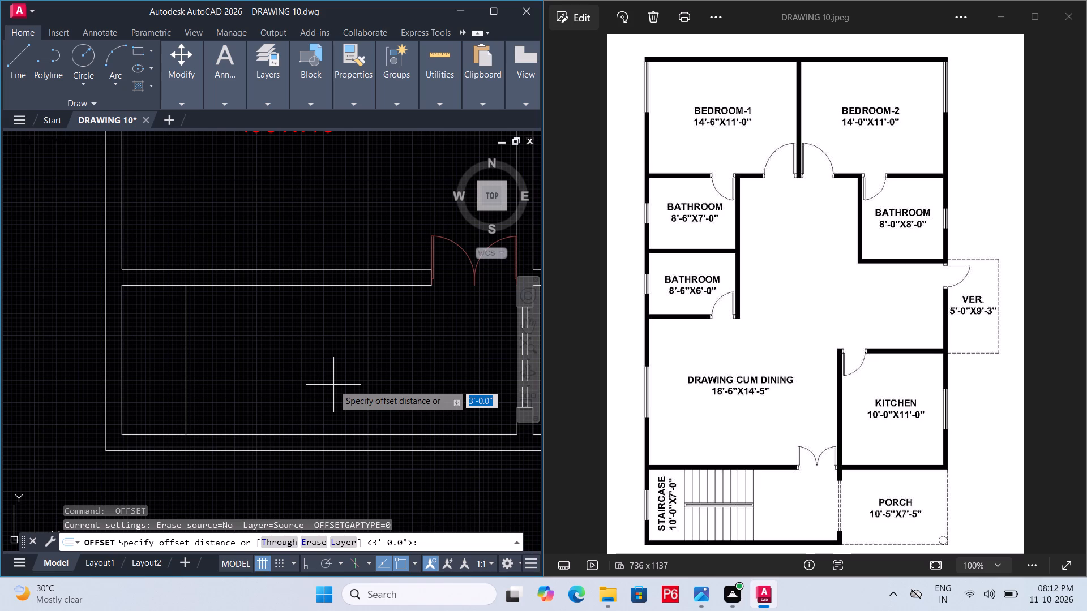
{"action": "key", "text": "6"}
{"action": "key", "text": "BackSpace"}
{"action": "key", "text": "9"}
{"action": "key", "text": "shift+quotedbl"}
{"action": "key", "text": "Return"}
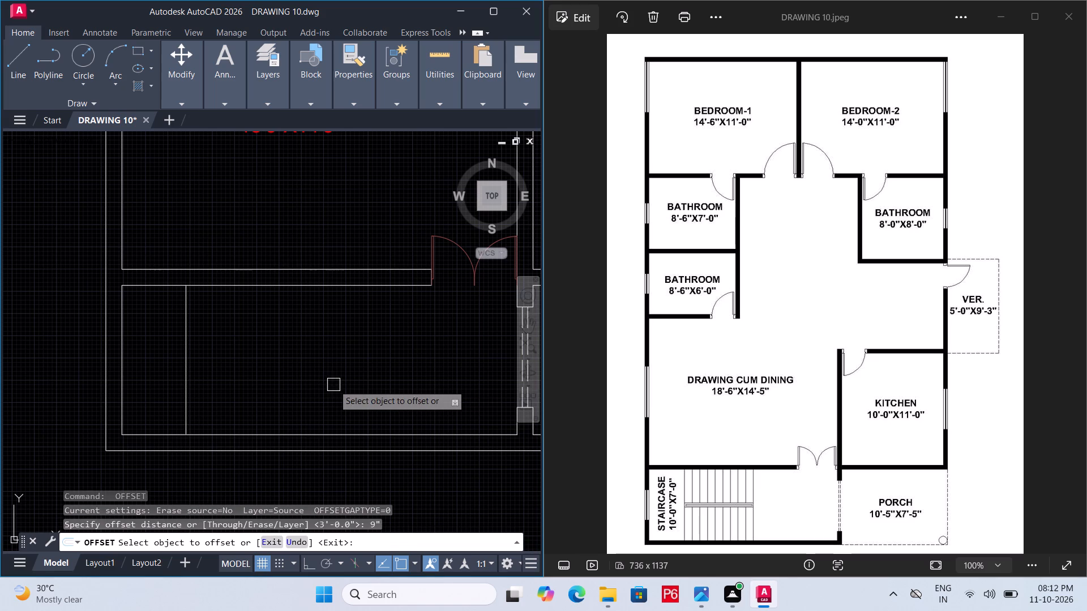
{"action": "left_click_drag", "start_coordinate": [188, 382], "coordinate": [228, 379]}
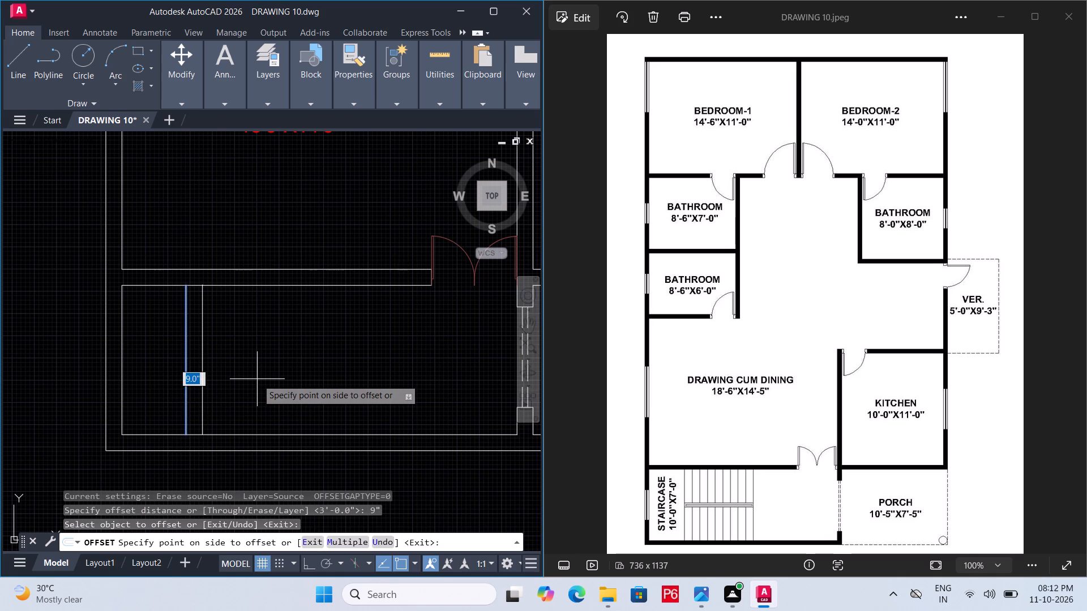
Save the drawing.
{"action": "key", "text": "ctrl+s"}
{"action": "key", "text": "ctrl+s"}
{"action": "key", "text": "ctrl+s"}
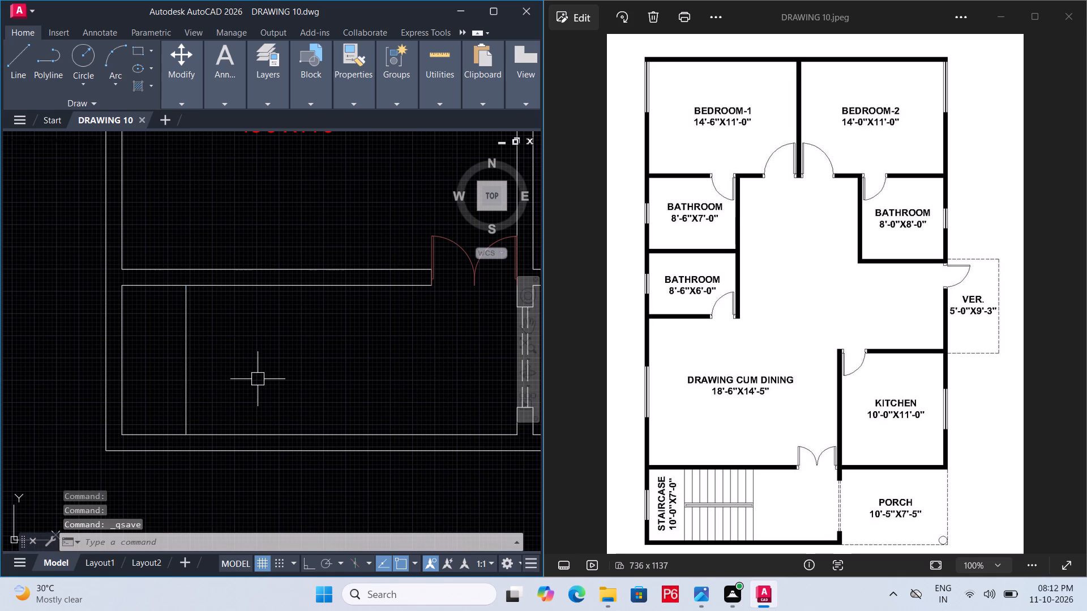
Offset the stair start line by 10" eastward into the staircase room to form the first tread.
{"action": "key", "text": "o"}
{"action": "key", "text": "Return"}
{"action": "key", "text": "1"}
{"action": "key", "text": "0"}
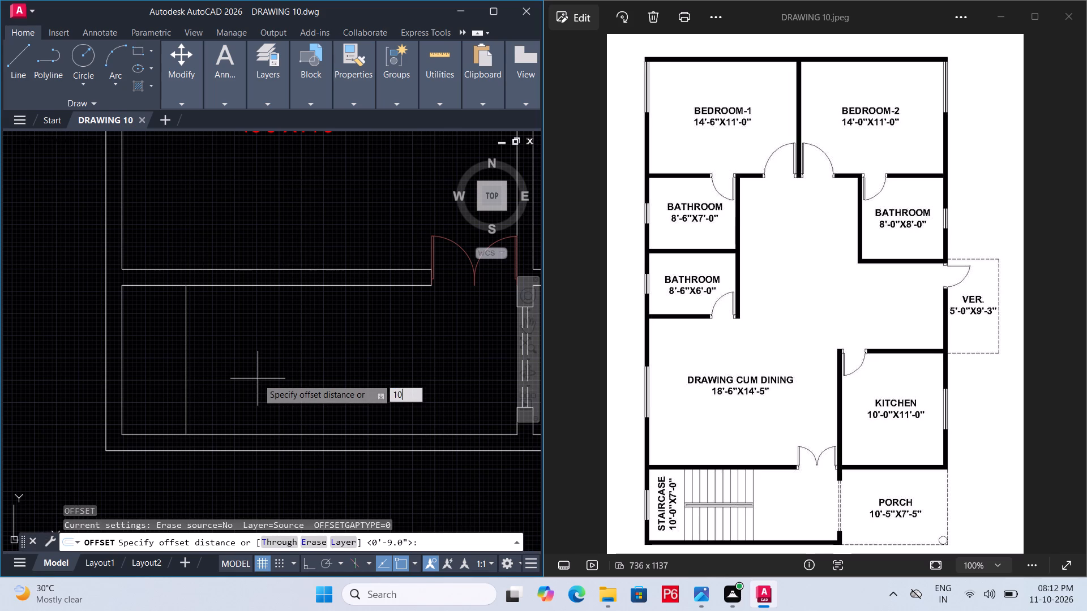
{"action": "key", "text": "Up"}
{"action": "key", "text": "shift+quotedbl"}
{"action": "key", "text": "BackSpace"}
{"action": "key", "text": "BackSpace"}
{"action": "key", "text": "BackSpace"}
{"action": "key", "text": "BackSpace"}
{"action": "key", "text": "BackSpace"}
{"action": "type", "text": "10\""}
{"action": "key", "text": "Return"}
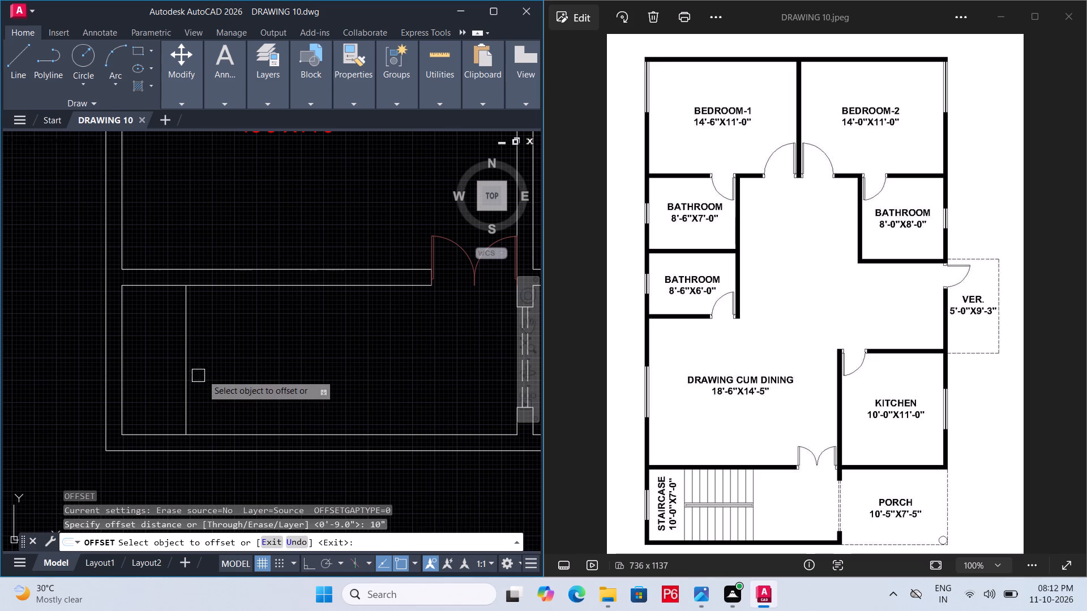
{"action": "left_click", "coordinate": [186, 379]}
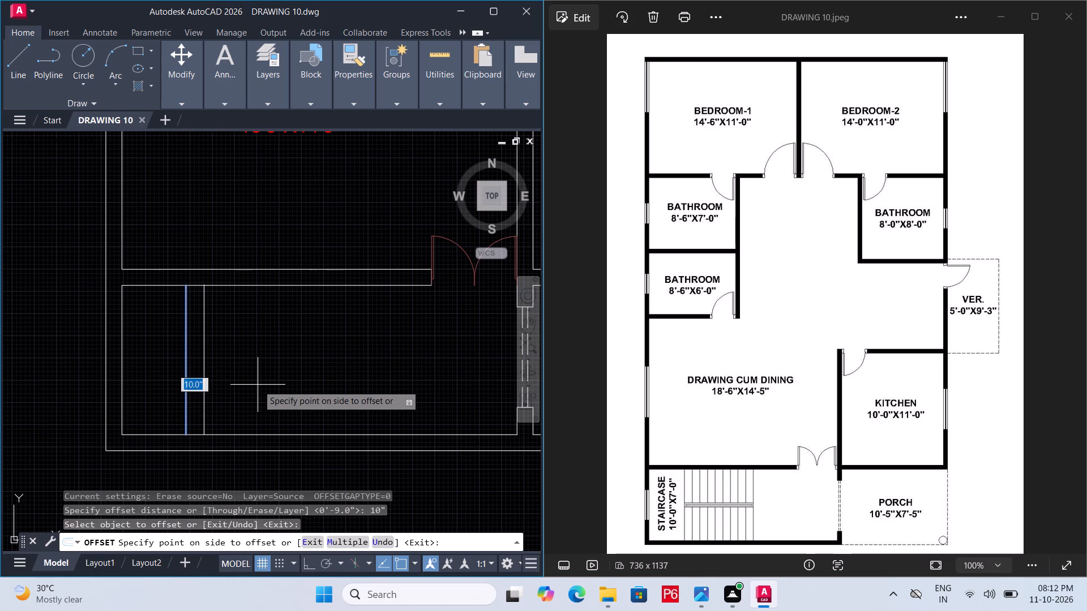
{"action": "left_click", "coordinate": [258, 385]}
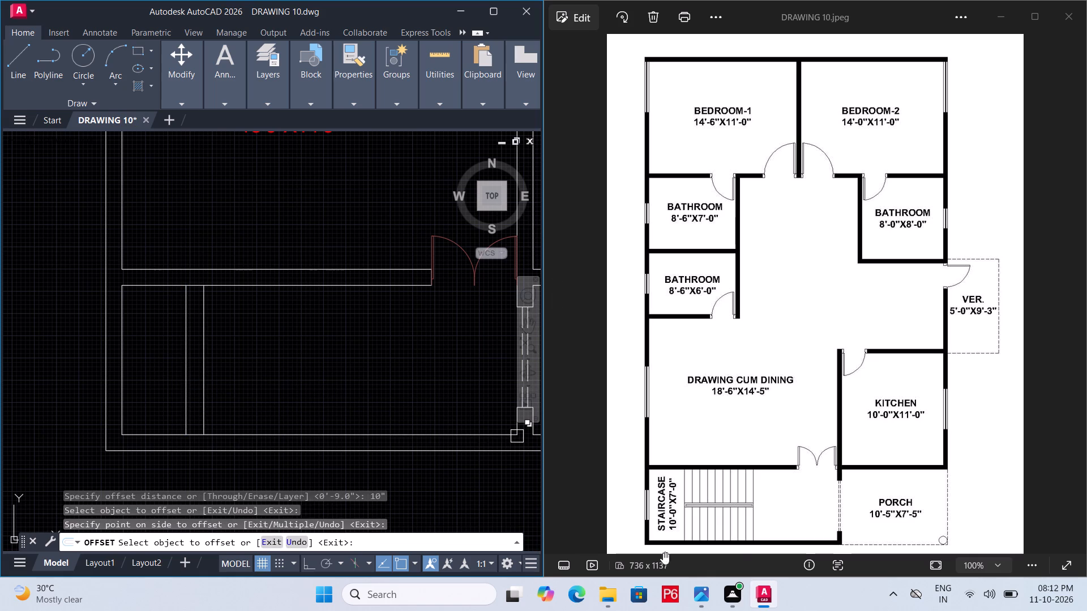
Add eight more tread lines to the stair flight by repeatedly offsetting eastward at 10" spacing, and save the drawing.
{"action": "scroll", "coordinate": [698, 527], "scroll_direction": "up", "scroll_amount": 4}
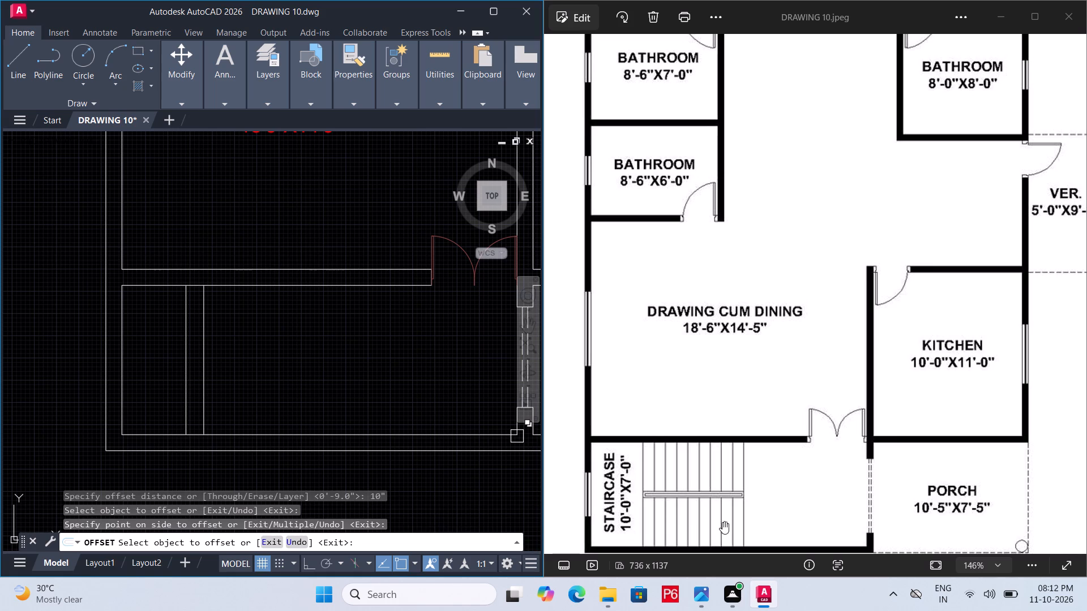
{"action": "scroll", "coordinate": [159, 325], "scroll_direction": "down", "scroll_amount": 2}
{"action": "scroll", "coordinate": [175, 371], "scroll_direction": "up", "scroll_amount": 2}
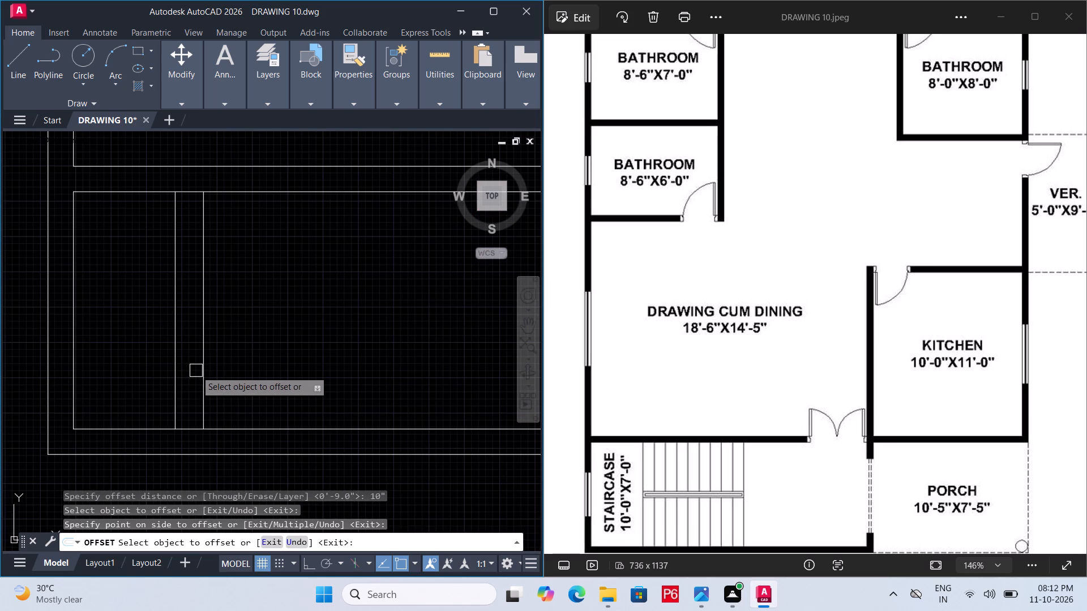
{"action": "left_click", "coordinate": [200, 374]}
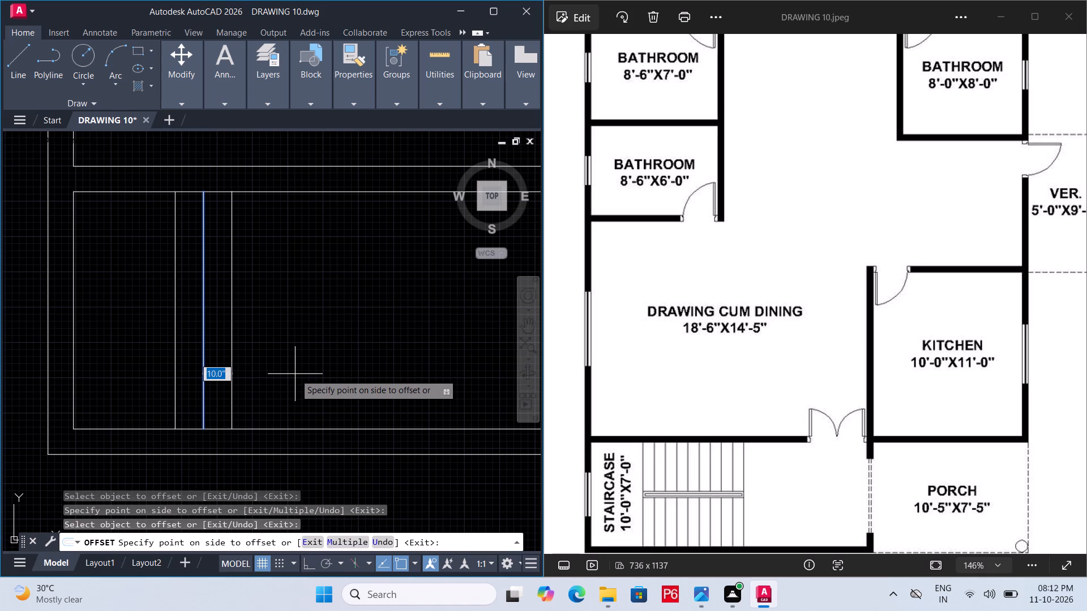
{"action": "left_click", "coordinate": [295, 374]}
{"action": "left_click", "coordinate": [230, 383]}
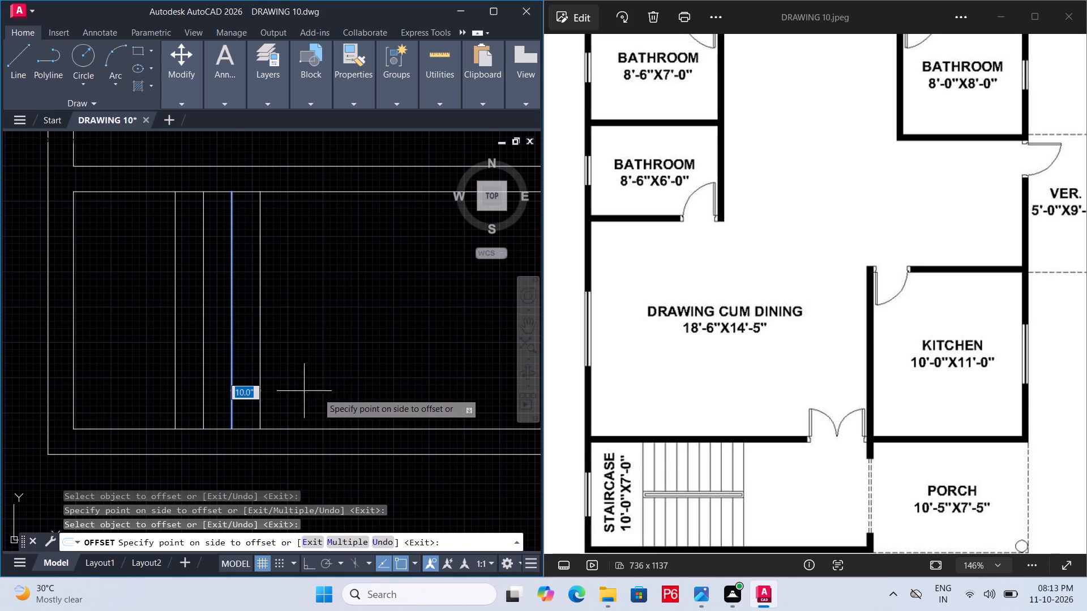
{"action": "type", "text": "M"}
{"action": "key", "text": "space"}
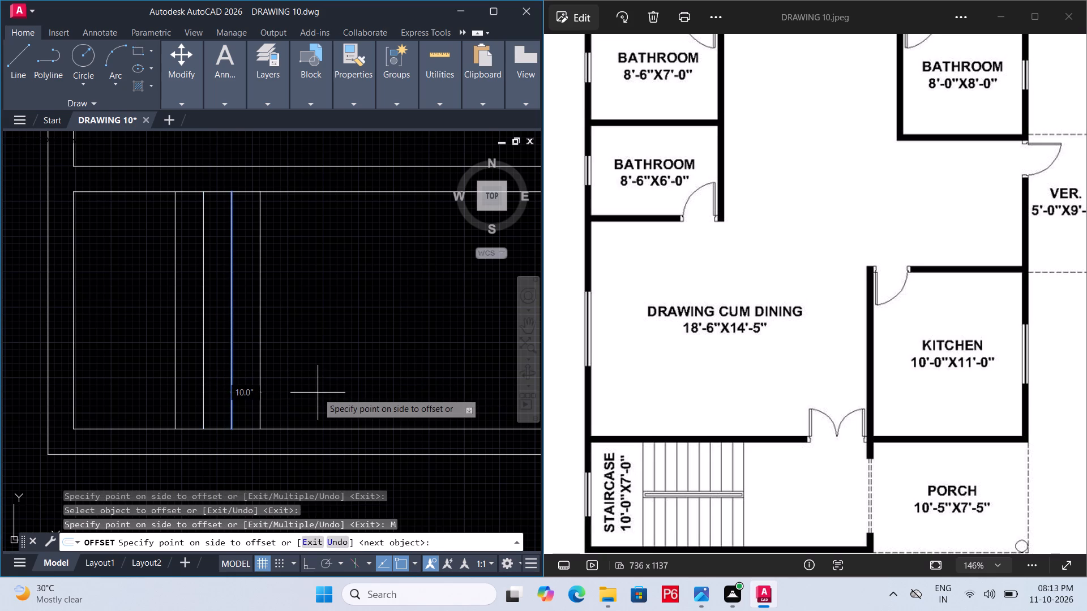
{"action": "left_click", "coordinate": [318, 393]}
{"action": "middle_click_drag", "start_coordinate": [331, 384], "coordinate": [162, 379]}
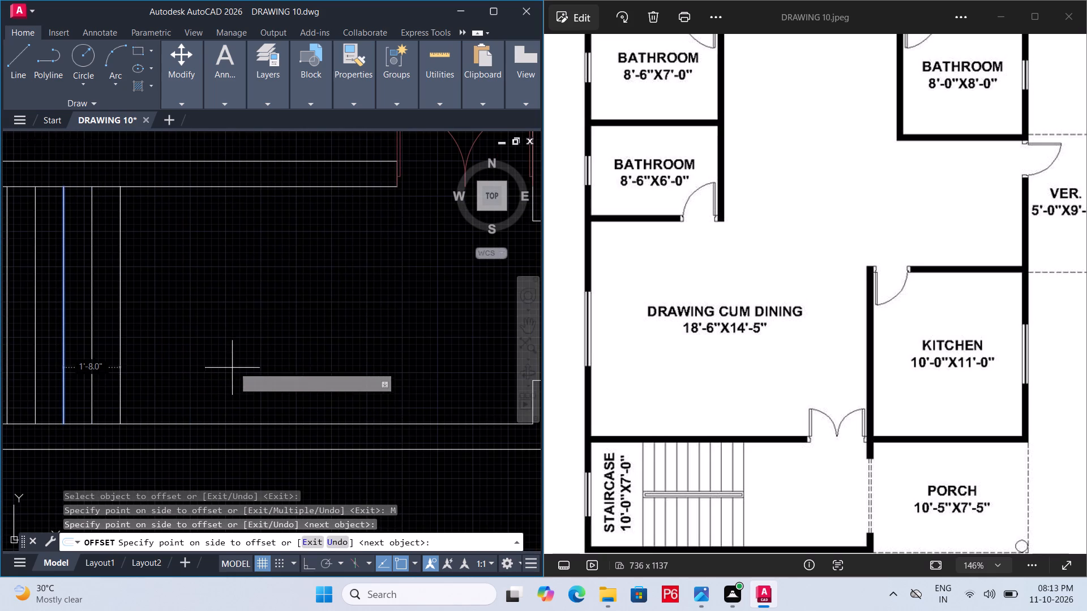
{"action": "middle_click_drag", "start_coordinate": [303, 360], "coordinate": [367, 364]}
{"action": "left_click", "coordinate": [343, 363]}
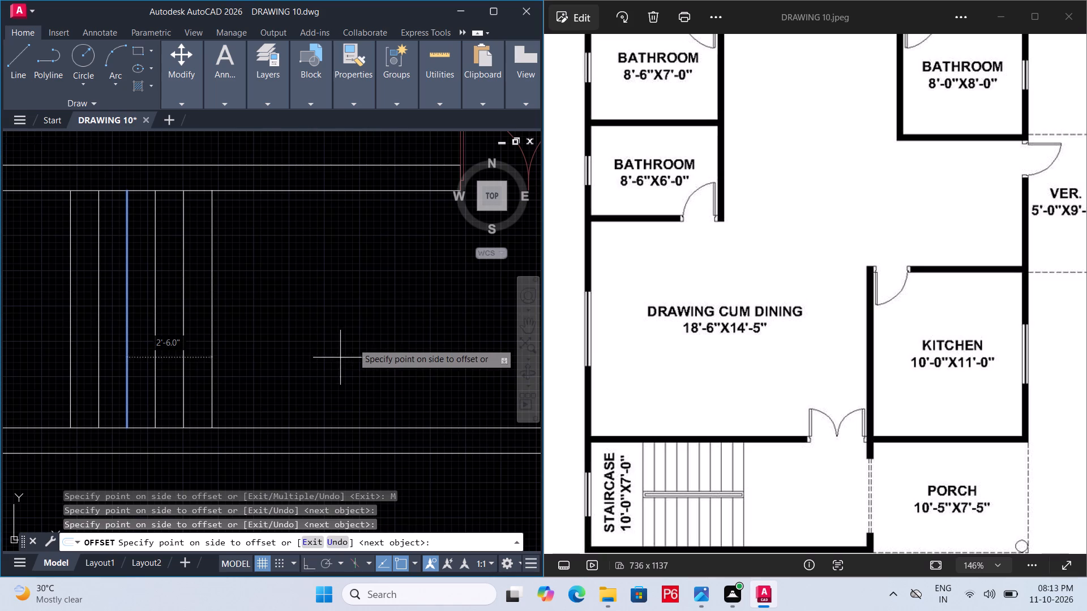
{"action": "left_click", "coordinate": [353, 342]}
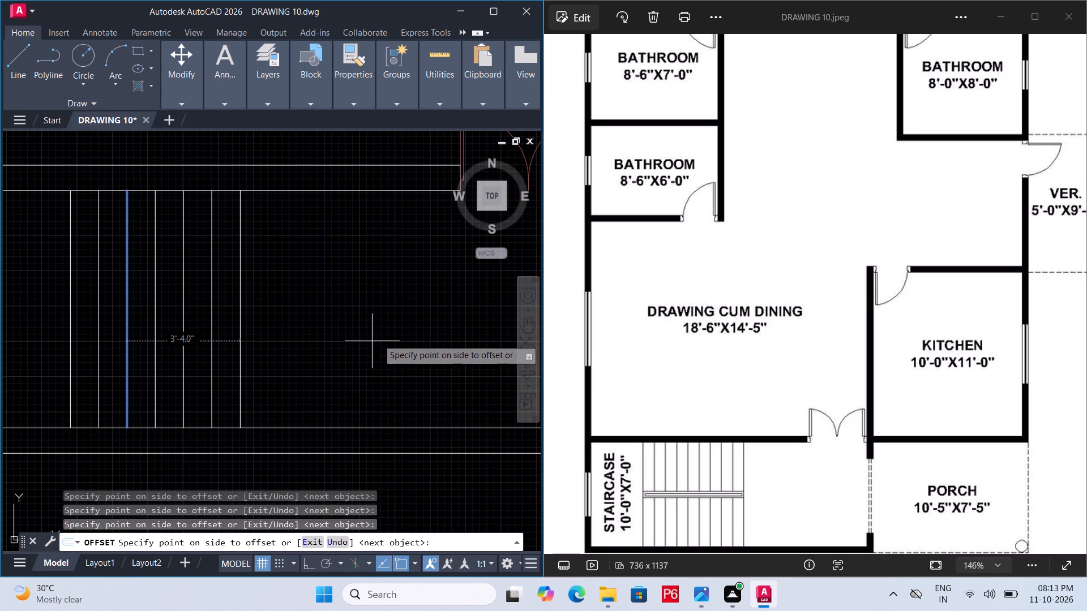
{"action": "left_click", "coordinate": [378, 339]}
{"action": "left_click", "coordinate": [387, 354]}
{"action": "left_click", "coordinate": [395, 369]}
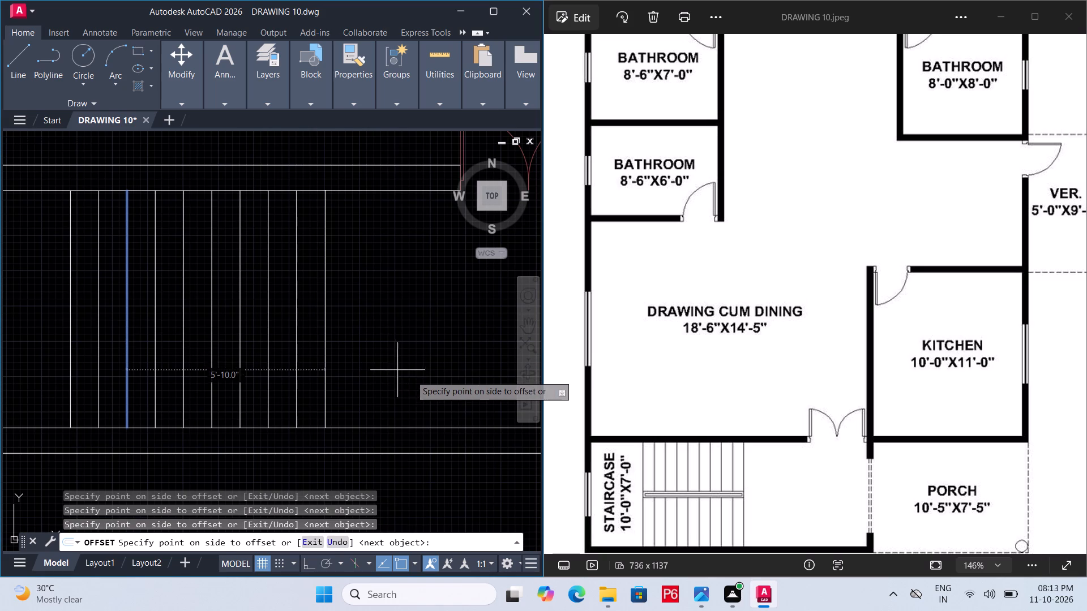
{"action": "left_click", "coordinate": [410, 375]}
{"action": "key", "text": "ctrl+s"}
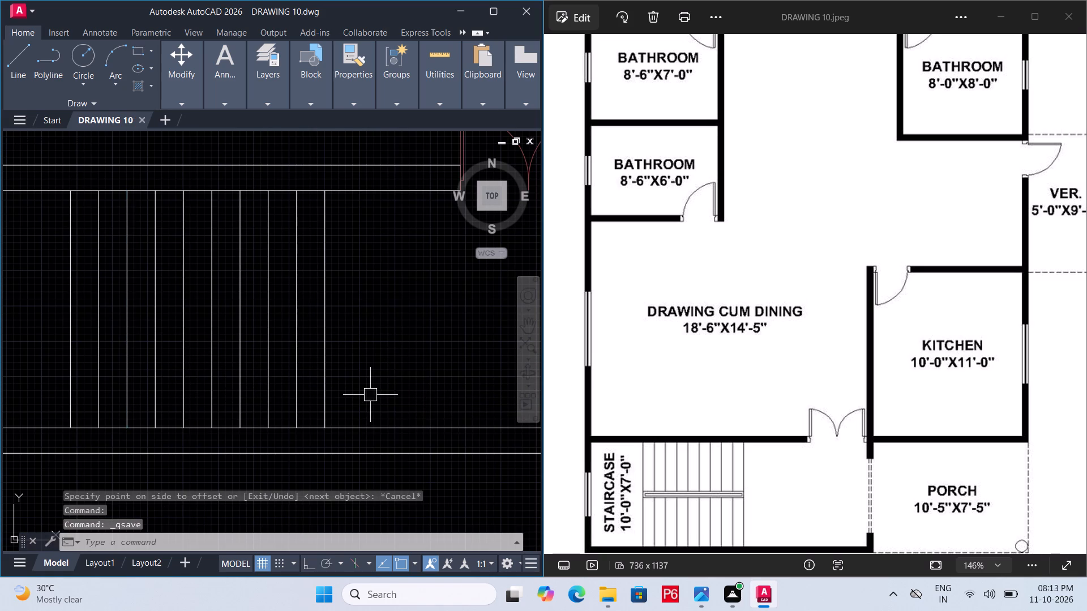
Draw a 7'-6" horizontal centre line from the midpoint of the stair start line to the last tread's midpoint, and save.
{"action": "middle_click_drag", "start_coordinate": [346, 383], "coordinate": [357, 410]}
{"action": "scroll", "coordinate": [347, 385], "scroll_direction": "down", "scroll_amount": 1}
{"action": "type", "text": "L"}
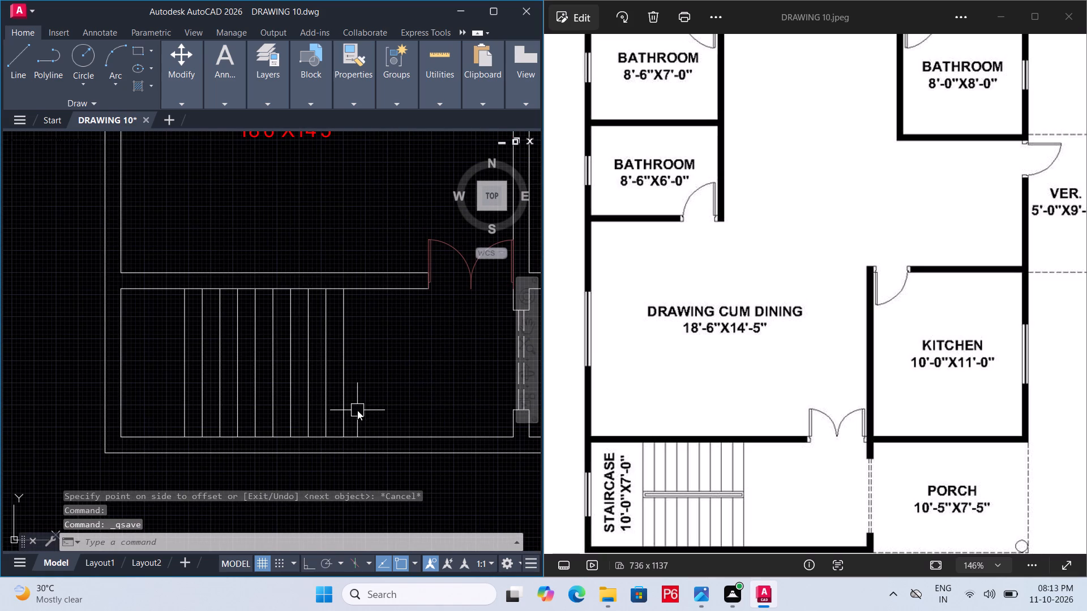
{"action": "key", "text": "space"}
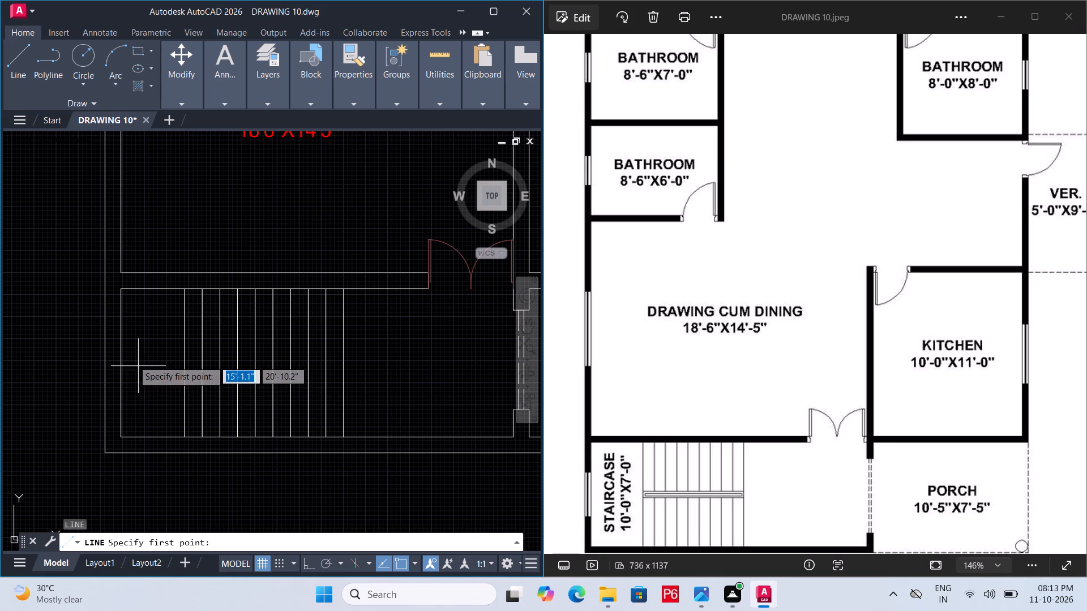
{"action": "left_click", "coordinate": [186, 365]}
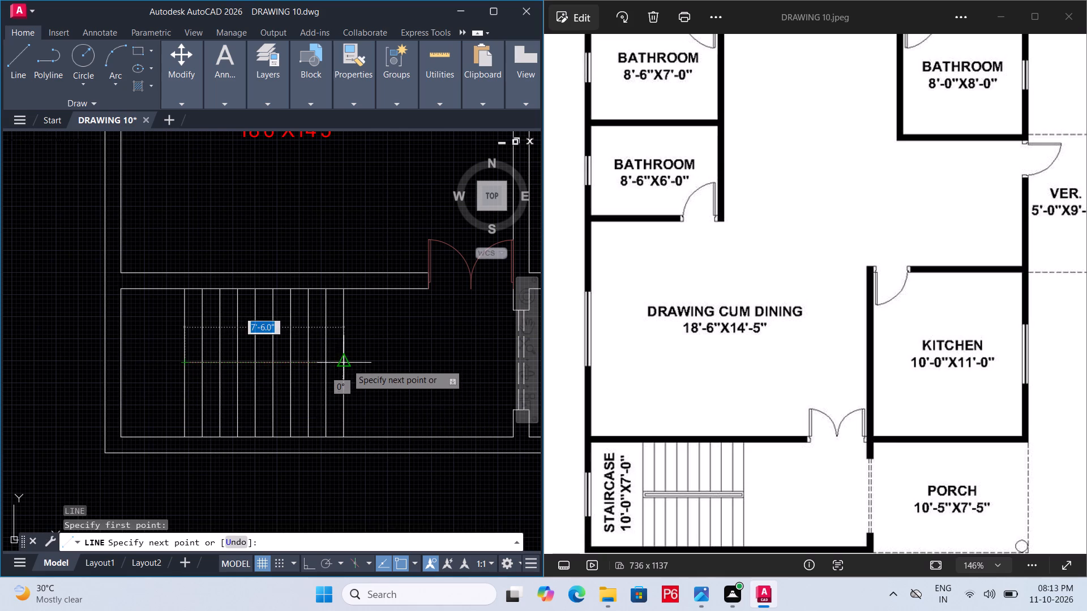
{"action": "left_click", "coordinate": [343, 364]}
{"action": "key", "text": "ctrl+s"}
{"action": "key", "text": "ctrl+s"}
{"action": "key", "text": "ctrl+s"}
Offset the staircase's horizontal centre line 3" to its north side.
{"action": "scroll", "coordinate": [286, 359], "scroll_direction": "up", "scroll_amount": 2}
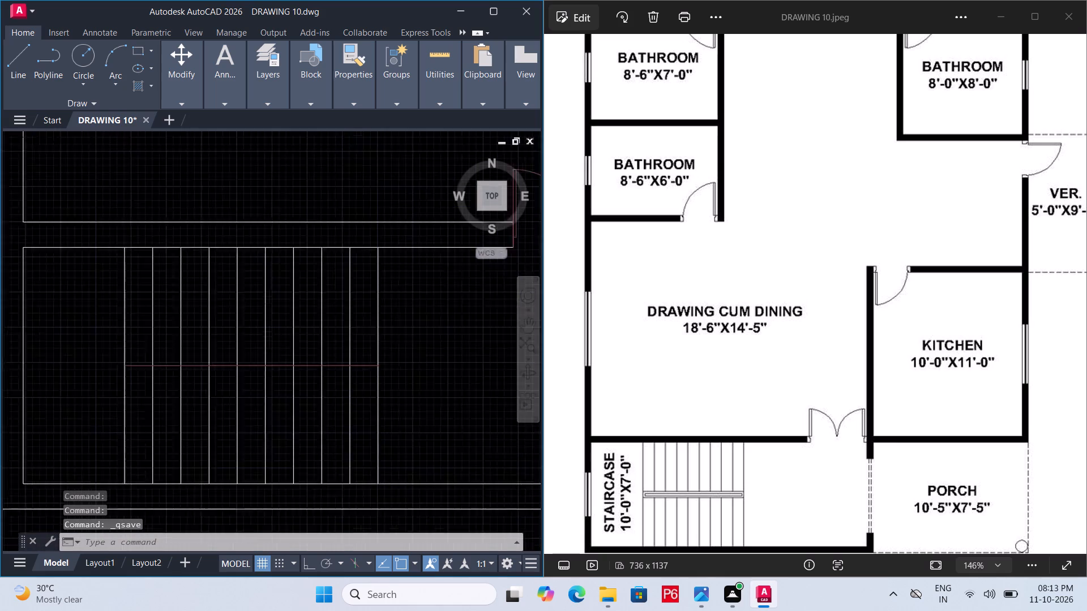
{"action": "left_click", "coordinate": [257, 369]}
{"action": "key", "text": "o"}
{"action": "key", "text": "Return"}
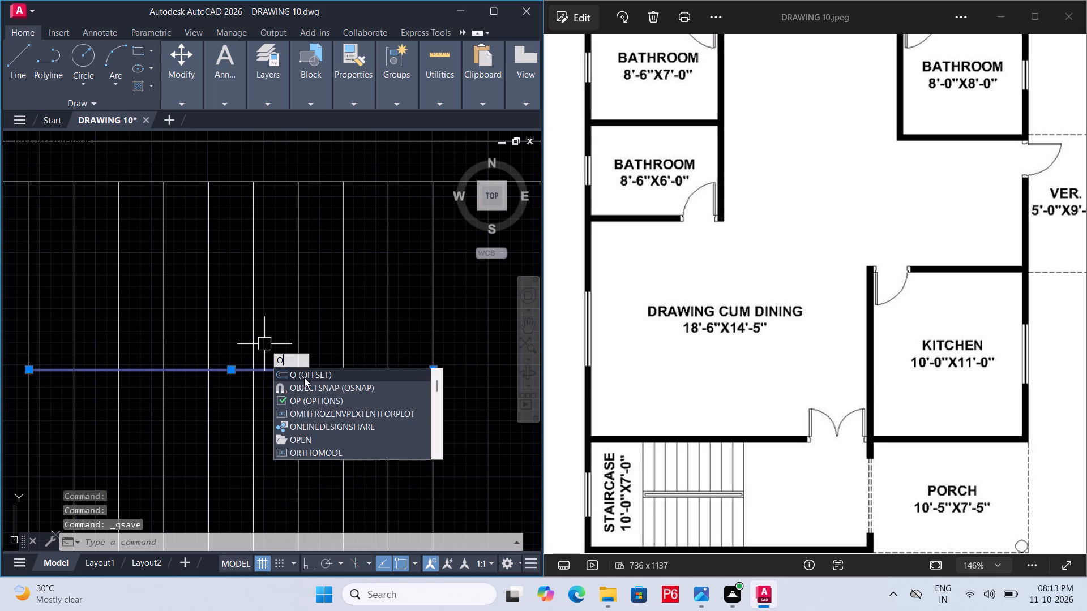
{"action": "left_click", "coordinate": [304, 377]}
{"action": "scroll", "coordinate": [298, 343], "scroll_direction": "down", "scroll_amount": 1}
{"action": "middle_click_drag", "start_coordinate": [298, 343], "coordinate": [307, 337]}
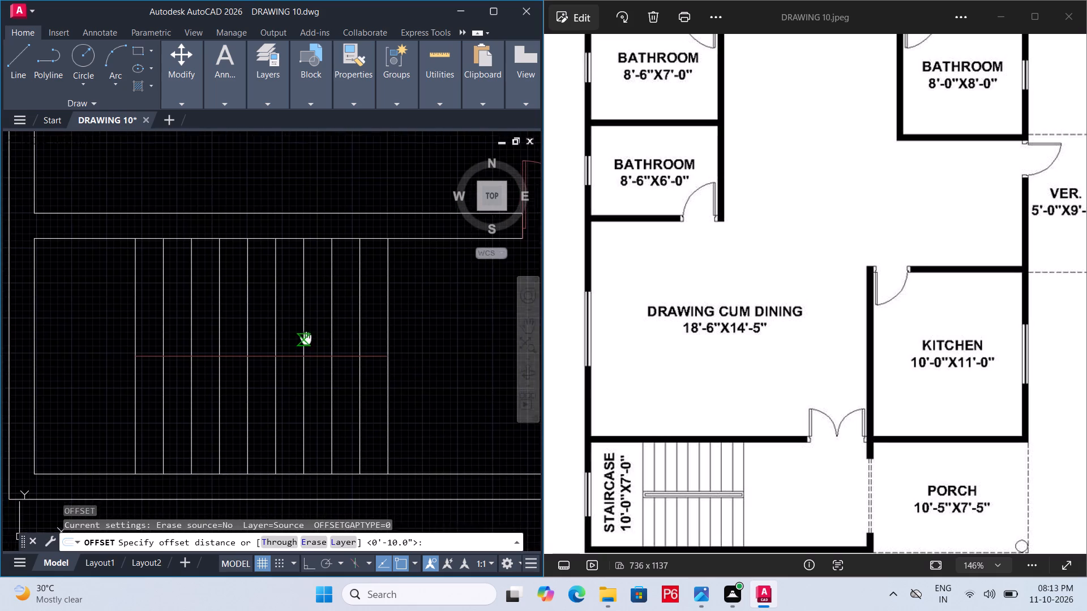
{"action": "middle_click_drag", "start_coordinate": [307, 337], "coordinate": [307, 337]}
{"action": "key", "text": "3"}
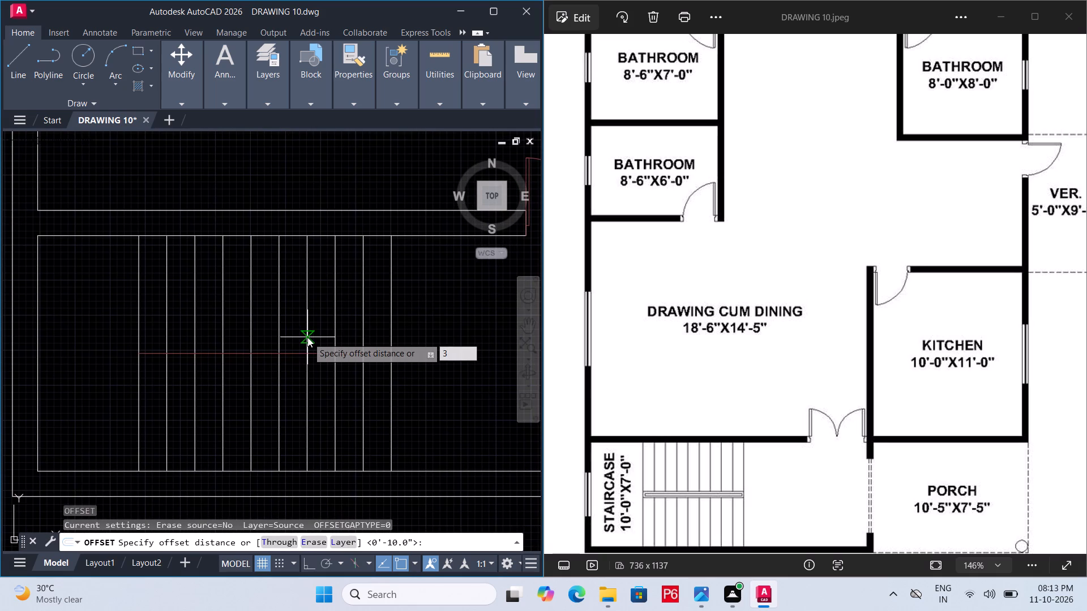
{"action": "key", "text": "shift+quotedbl"}
{"action": "key", "text": "Return"}
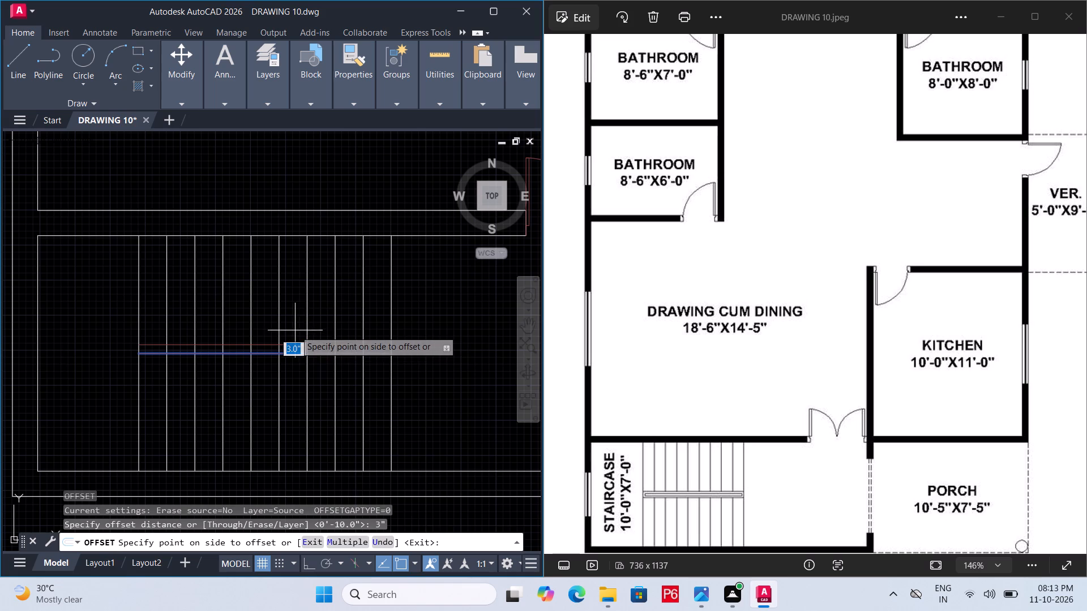
{"action": "scroll", "coordinate": [295, 330], "scroll_direction": "up", "scroll_amount": 1}
{"action": "left_click", "coordinate": [295, 330]}
{"action": "key", "text": "space"}
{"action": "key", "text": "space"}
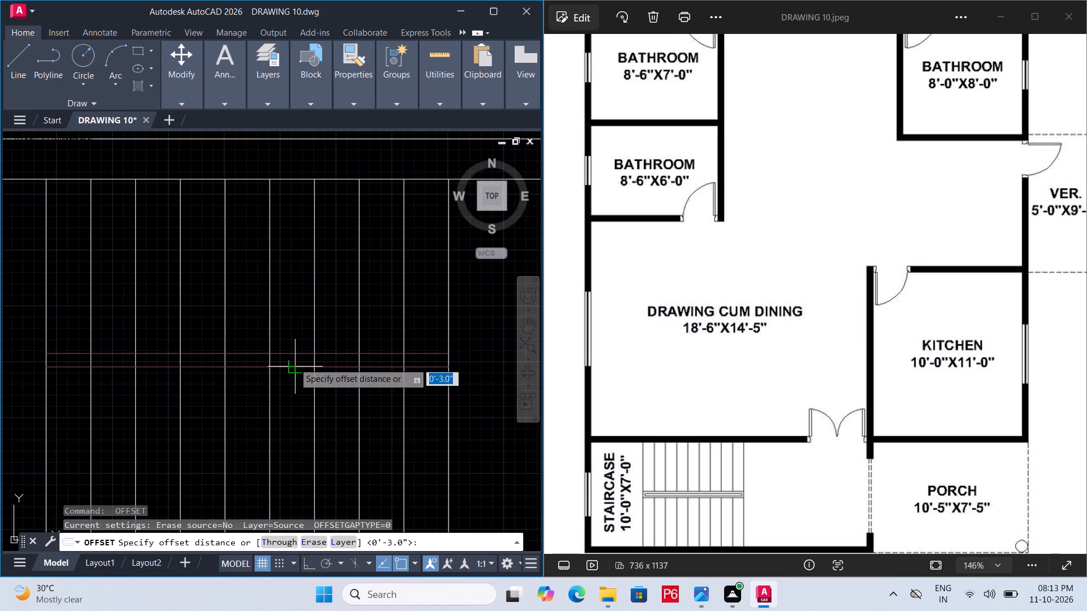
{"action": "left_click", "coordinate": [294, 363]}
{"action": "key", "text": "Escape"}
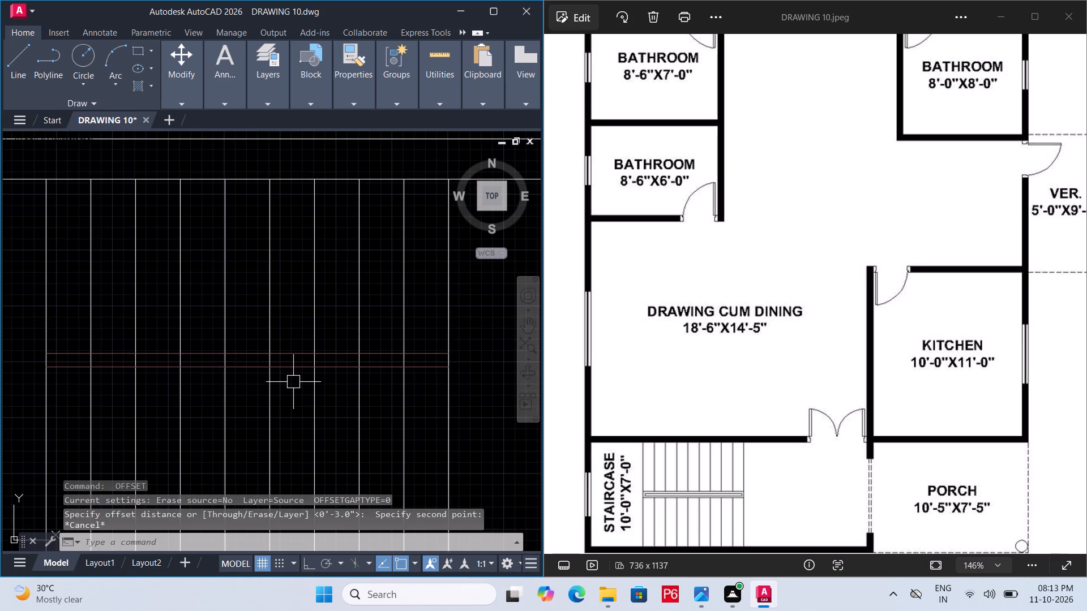
Offset the staircase's horizontal centre line 3" to its south side and save the drawing.
{"action": "key", "text": "o"}
{"action": "key", "text": "Return"}
{"action": "key", "text": "3"}
{"action": "key", "text": "shift+quotedbl"}
{"action": "key", "text": "Return"}
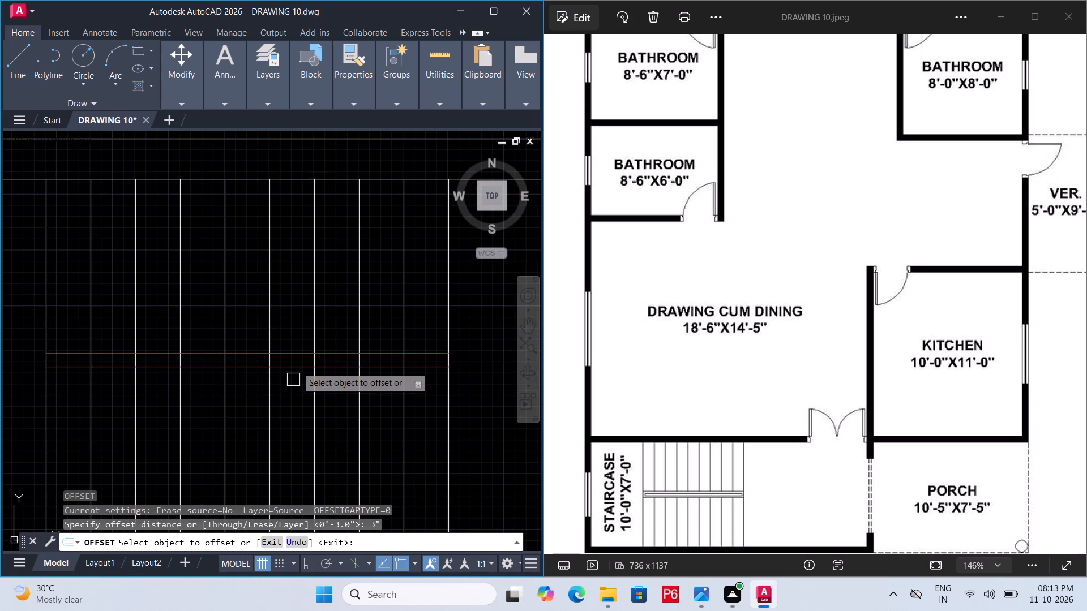
{"action": "left_click", "coordinate": [298, 365]}
{"action": "left_click", "coordinate": [288, 403]}
{"action": "key", "text": "ctrl+s"}
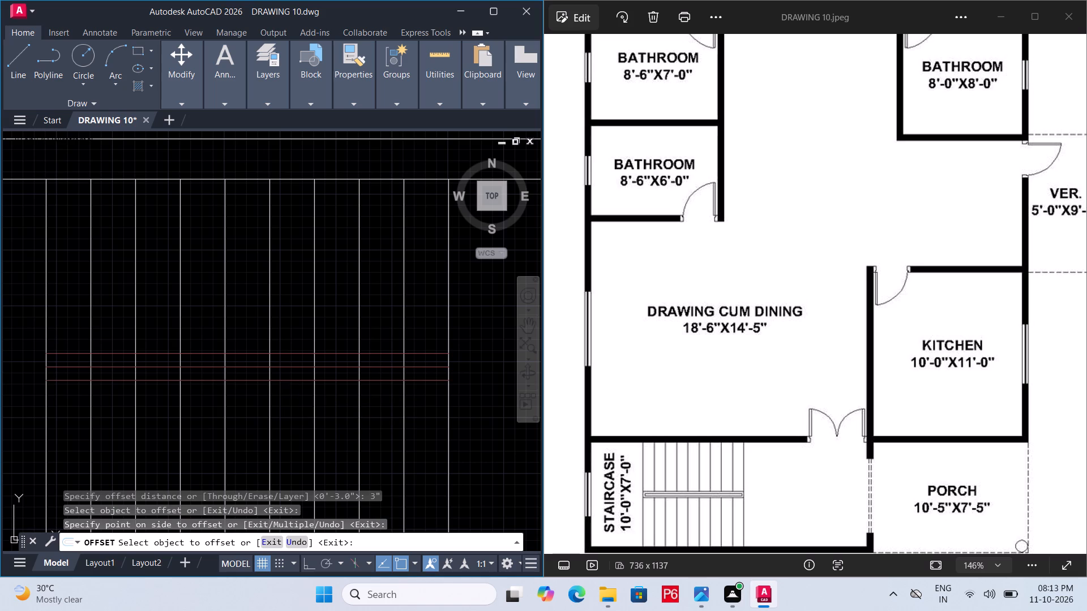
{"action": "key", "text": "ctrl+s"}
{"action": "key", "text": "ctrl+s"}
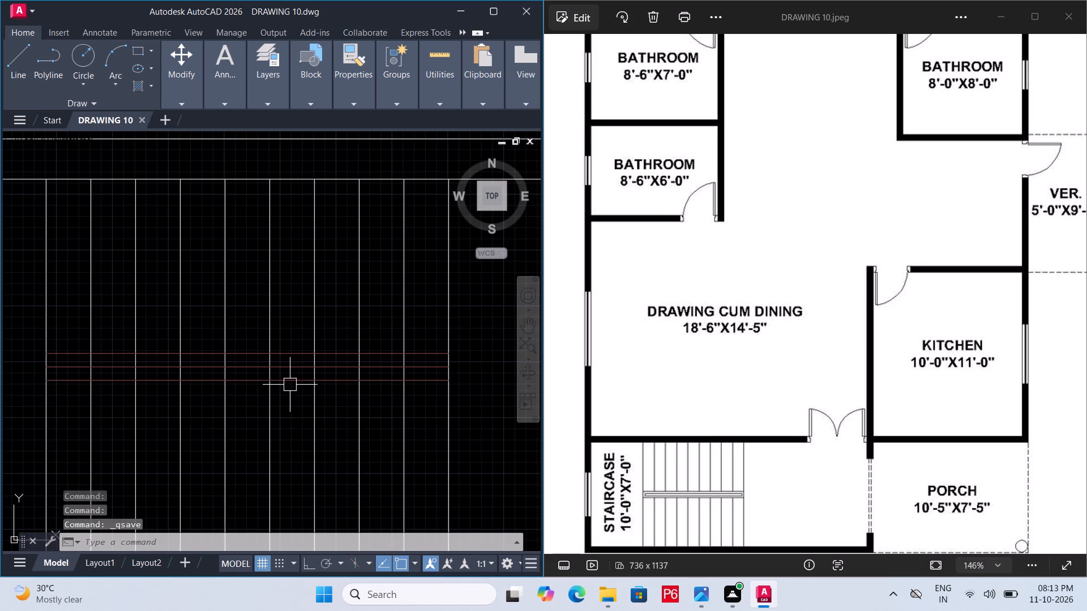
Offset the staircase's horizontal centre line 1" to both its north and south sides.
{"action": "middle_click_drag", "start_coordinate": [254, 379], "coordinate": [286, 381]}
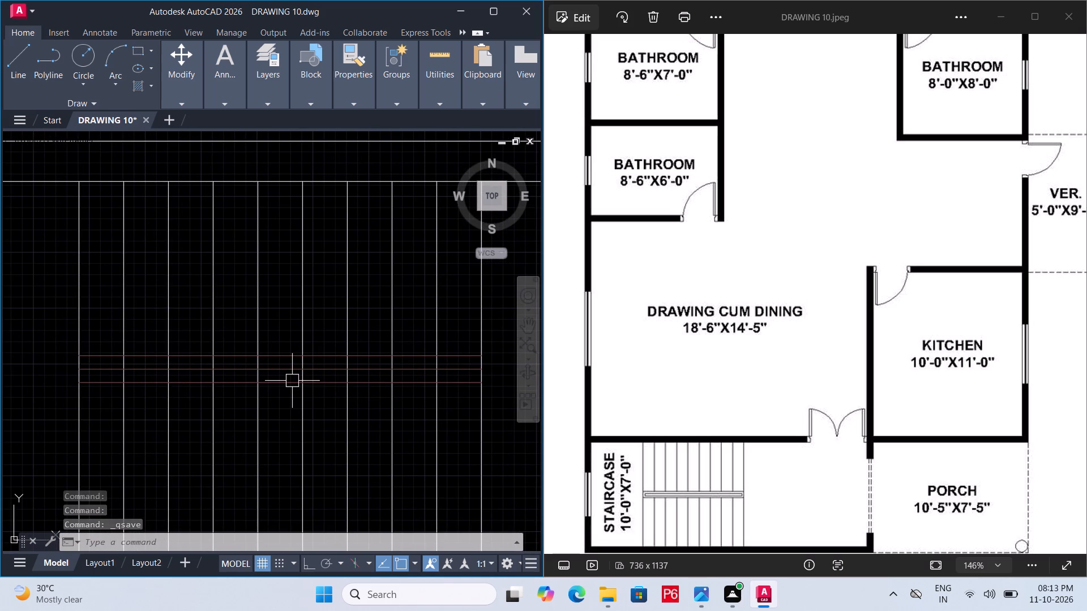
{"action": "scroll", "coordinate": [218, 362], "scroll_direction": "up", "scroll_amount": 2}
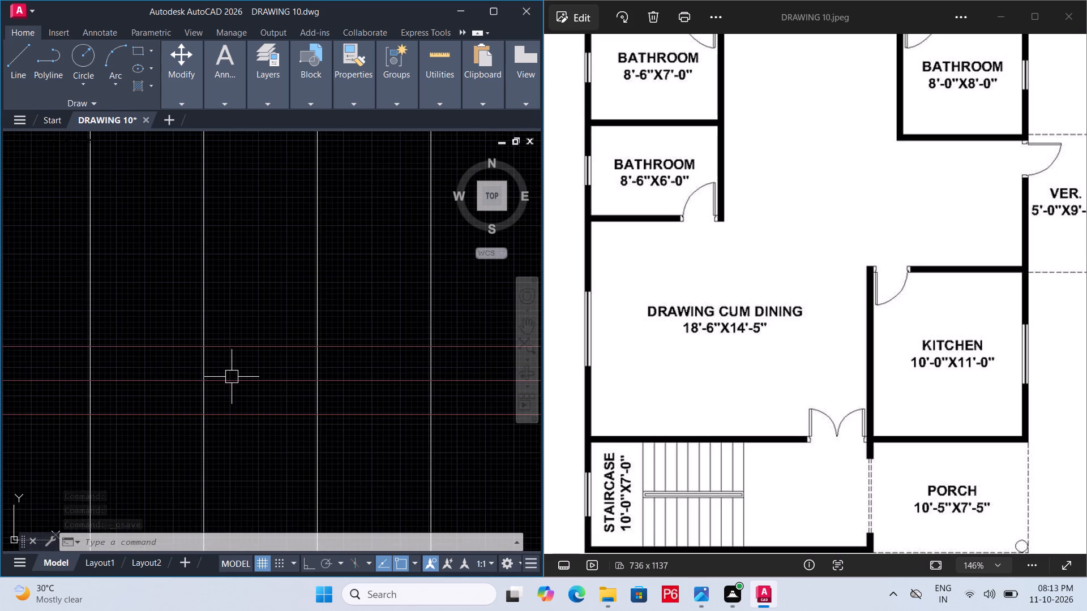
{"action": "scroll", "coordinate": [232, 377], "scroll_direction": "down", "scroll_amount": 1}
{"action": "key", "text": "o"}
{"action": "key", "text": "Return"}
{"action": "key", "text": "1"}
{"action": "key", "text": "shift+quotedbl"}
{"action": "key", "text": "Return"}
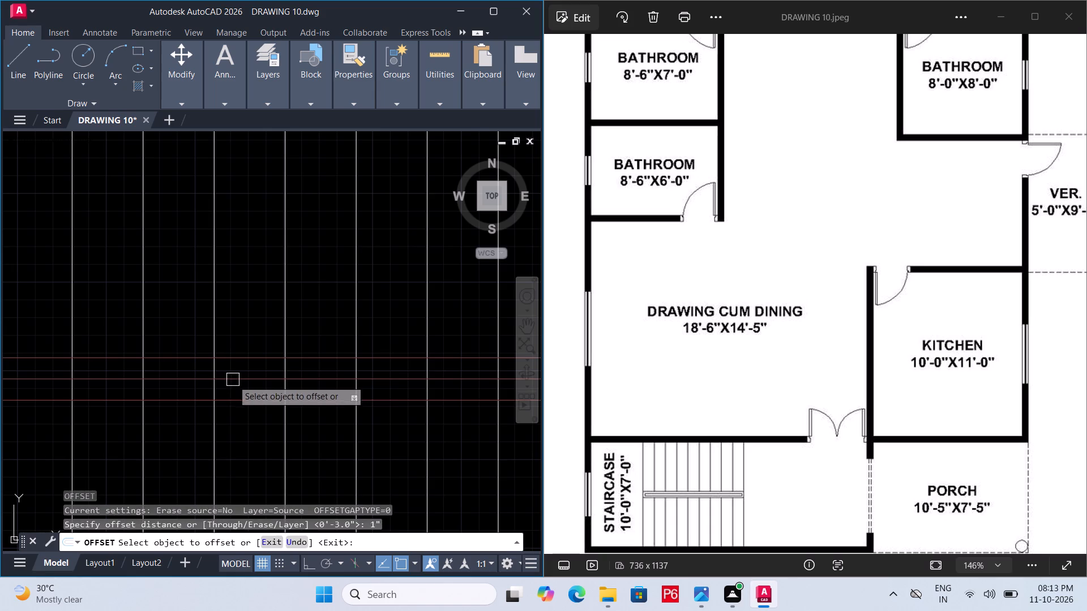
{"action": "left_click", "coordinate": [233, 381]}
{"action": "left_click", "coordinate": [238, 367]}
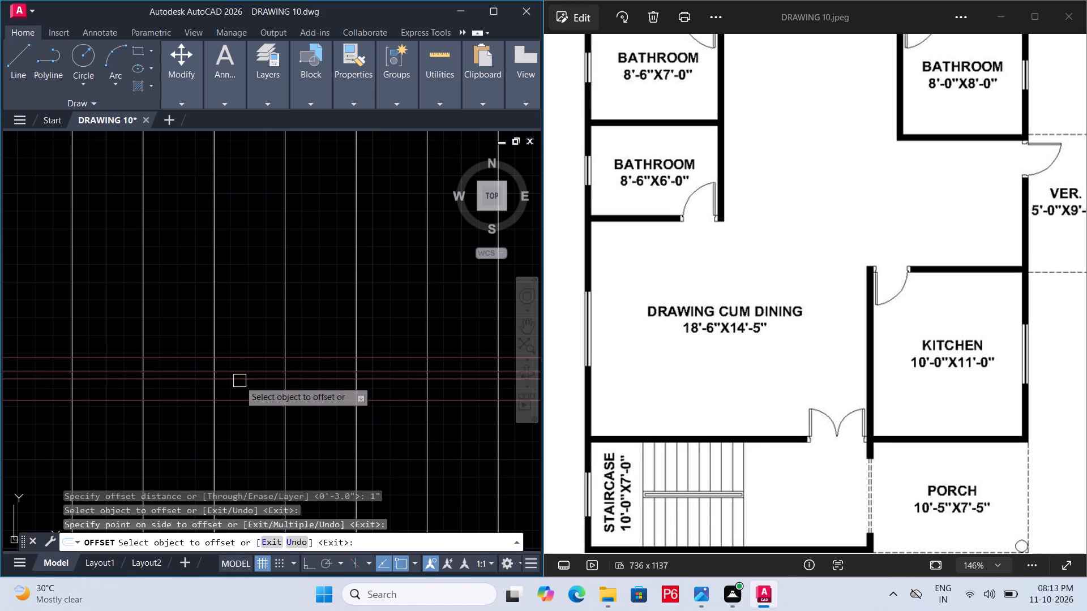
{"action": "left_click", "coordinate": [239, 381]}
{"action": "double_click", "coordinate": [241, 391]}
{"action": "key", "text": "Escape"}
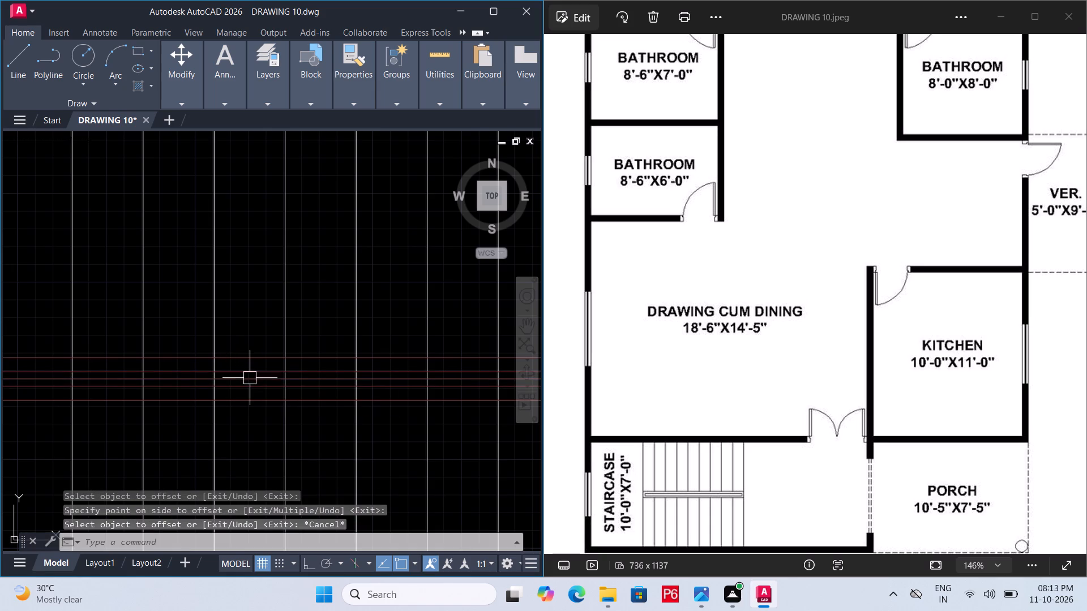
Delete the original horizontal centre line of the staircase.
{"action": "left_click", "coordinate": [250, 379]}
{"action": "key", "text": "Delete"}
Trim the staircase tread lines between the two inner horizontal lines of the central divider.
{"action": "middle_click_drag", "start_coordinate": [250, 380], "coordinate": [217, 377]}
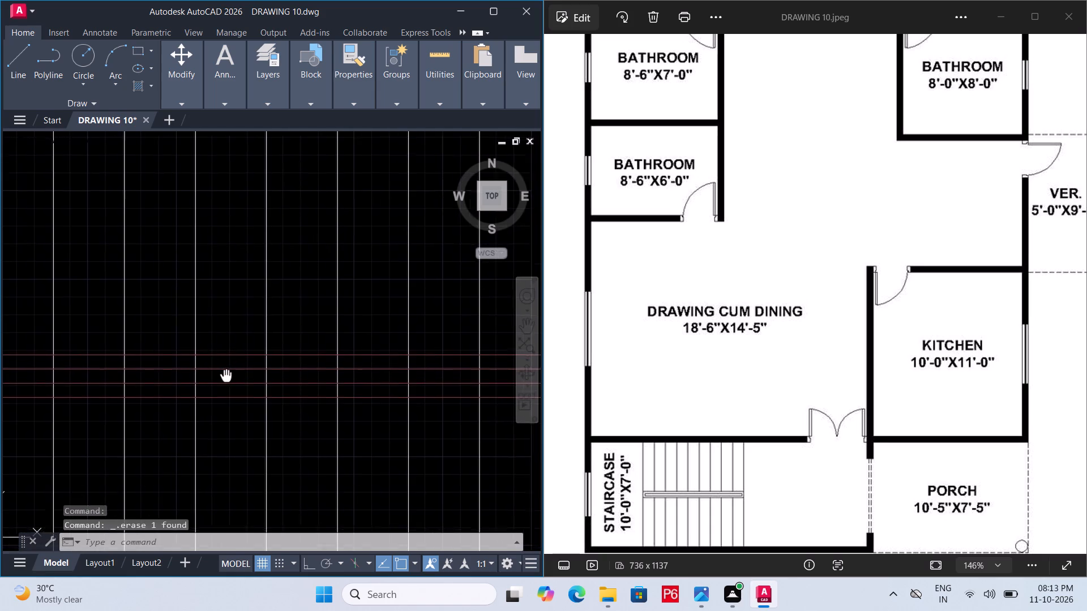
{"action": "middle_click_drag", "start_coordinate": [217, 377], "coordinate": [212, 377]}
{"action": "scroll", "coordinate": [209, 377], "scroll_direction": "down", "scroll_amount": 2}
{"action": "scroll", "coordinate": [281, 371], "scroll_direction": "up", "scroll_amount": 3}
{"action": "middle_click_drag", "start_coordinate": [382, 395], "coordinate": [198, 395]}
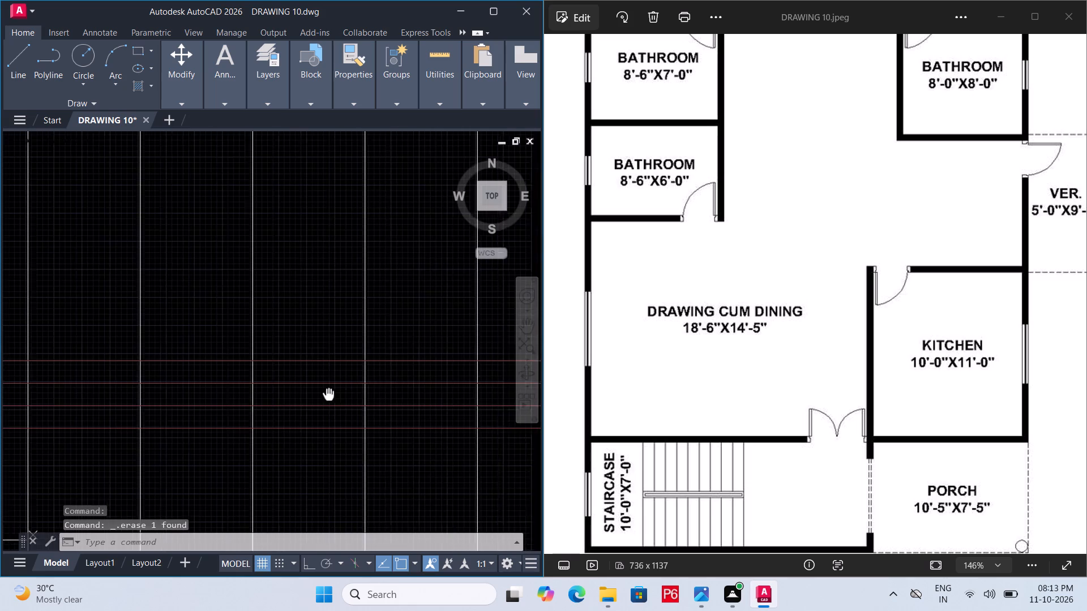
{"action": "middle_click_drag", "start_coordinate": [198, 395], "coordinate": [191, 395]}
{"action": "type", "text": "TR"}
{"action": "key", "text": "space"}
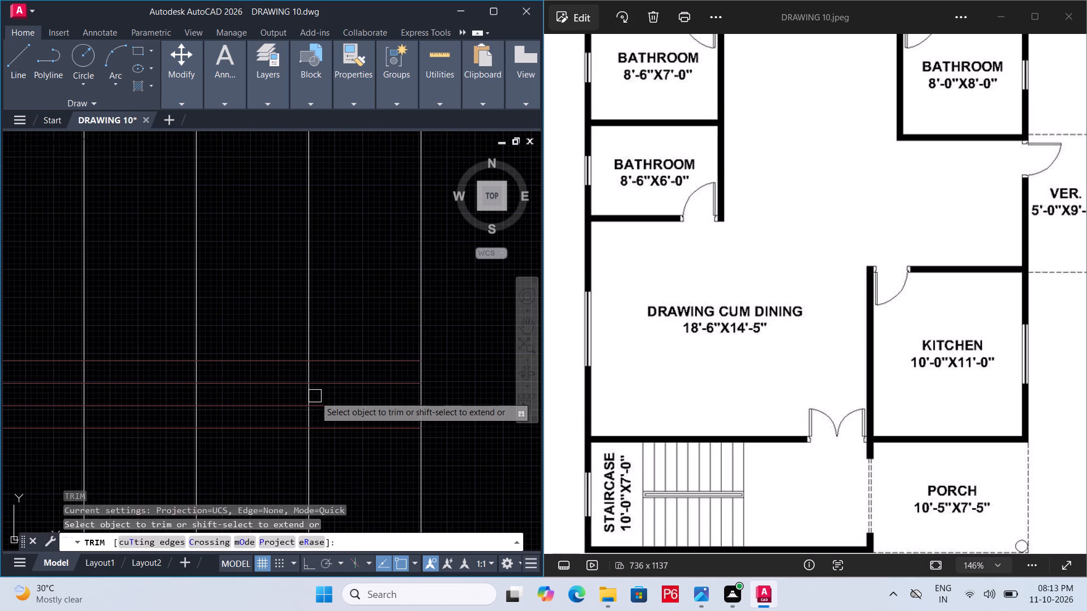
{"action": "key", "text": "space"}
{"action": "scroll", "coordinate": [315, 396], "scroll_direction": "up", "scroll_amount": 2}
{"action": "left_click", "coordinate": [380, 389]}
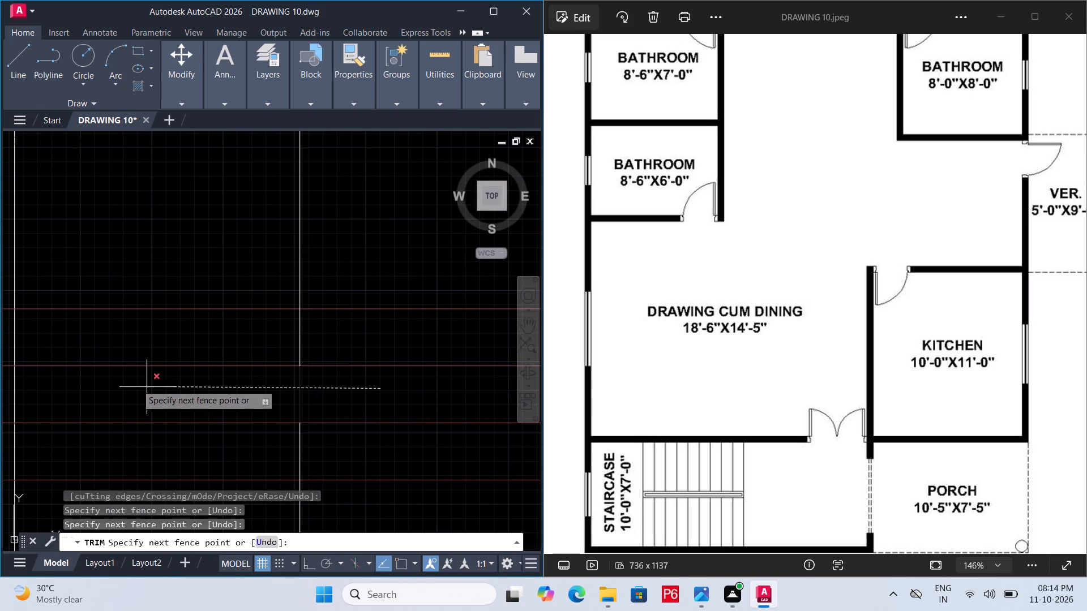
{"action": "middle_click_drag", "start_coordinate": [136, 384], "coordinate": [334, 401]}
{"action": "scroll", "coordinate": [283, 391], "scroll_direction": "down", "scroll_amount": 2}
{"action": "scroll", "coordinate": [354, 401], "scroll_direction": "down", "scroll_amount": 3}
{"action": "scroll", "coordinate": [151, 399], "scroll_direction": "up", "scroll_amount": 1}
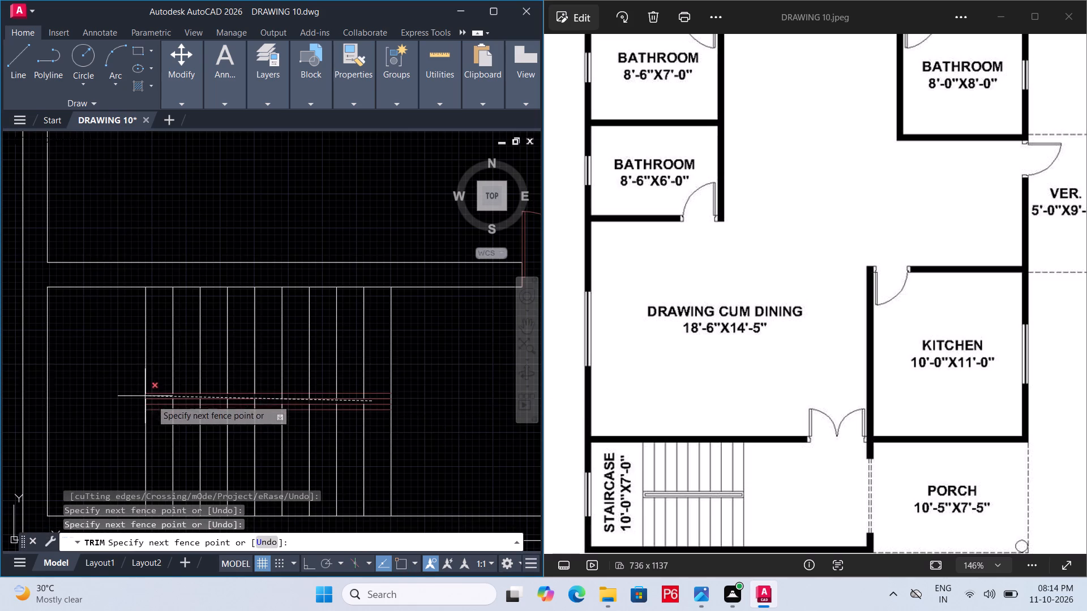
{"action": "scroll", "coordinate": [155, 401], "scroll_direction": "up", "scroll_amount": 3}
{"action": "left_click", "coordinate": [169, 410]}
Trim the staircase tread lines between the divider's northern outer and inner horizontal lines.
{"action": "scroll", "coordinate": [131, 398], "scroll_direction": "down", "scroll_amount": 3}
{"action": "middle_click_drag", "start_coordinate": [112, 397], "coordinate": [88, 397]}
{"action": "middle_click_drag", "start_coordinate": [255, 400], "coordinate": [189, 417]}
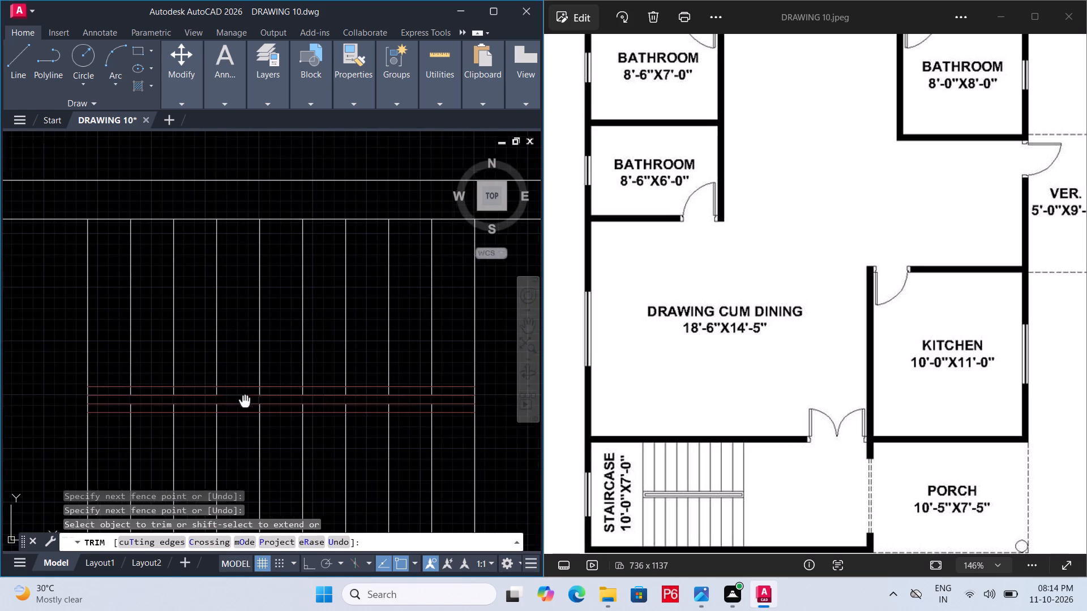
{"action": "middle_click_drag", "start_coordinate": [189, 417], "coordinate": [151, 434]}
{"action": "scroll", "coordinate": [260, 427], "scroll_direction": "up", "scroll_amount": 3}
{"action": "middle_click_drag", "start_coordinate": [470, 445], "coordinate": [236, 439]}
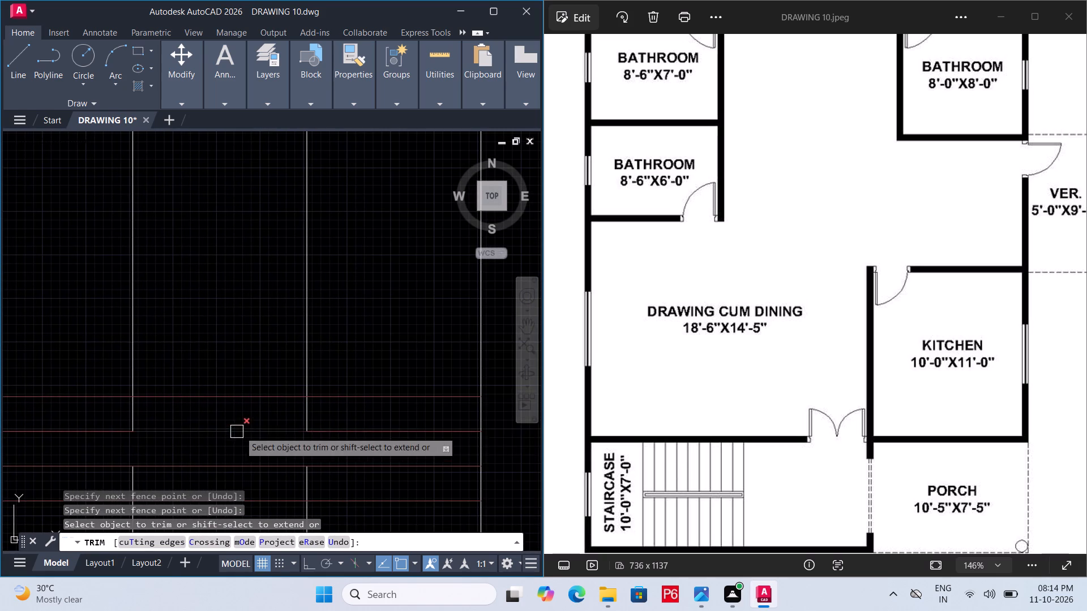
{"action": "left_click", "coordinate": [357, 412]}
{"action": "middle_click_drag", "start_coordinate": [131, 407], "coordinate": [504, 410]}
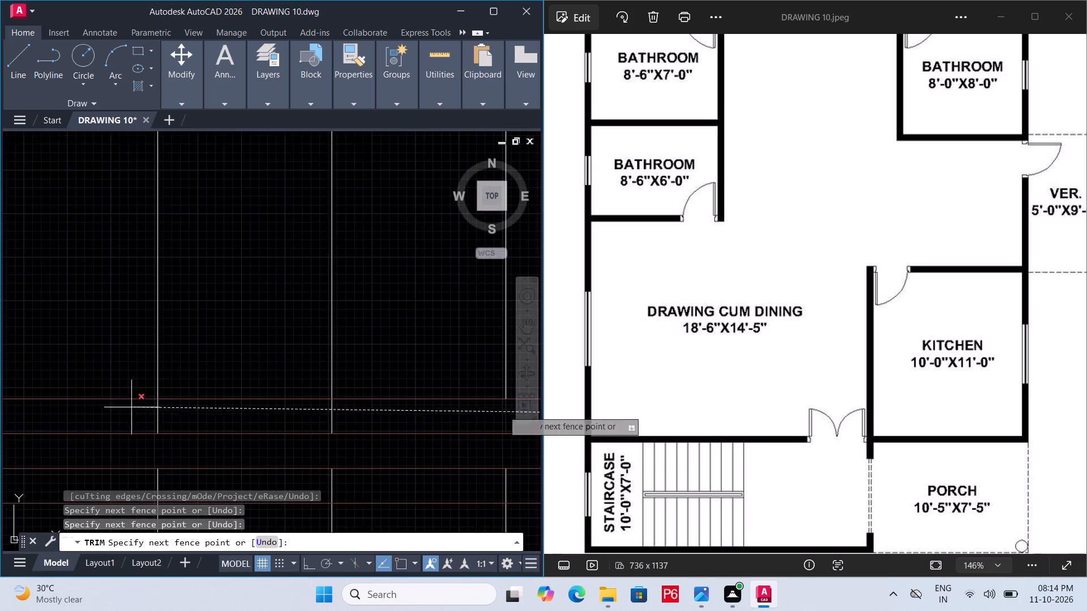
{"action": "scroll", "coordinate": [376, 410], "scroll_direction": "down", "scroll_amount": 4}
{"action": "scroll", "coordinate": [223, 411], "scroll_direction": "up", "scroll_amount": 3}
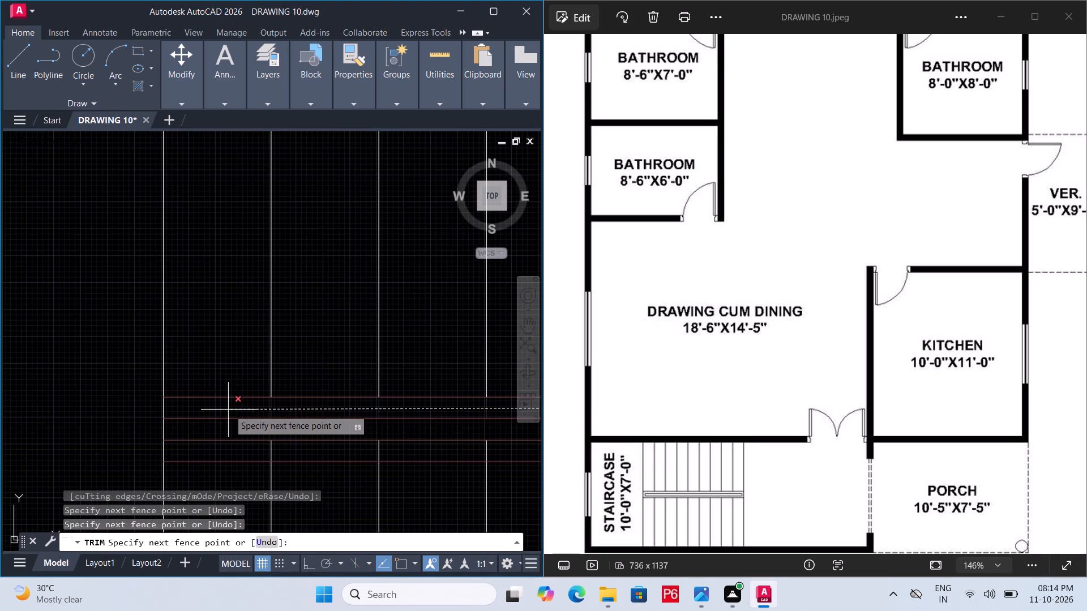
{"action": "left_click", "coordinate": [229, 410]}
Trim the staircase tread lines between the divider's southern inner and outer horizontal lines and save the drawing.
{"action": "middle_click_drag", "start_coordinate": [339, 442], "coordinate": [159, 322]}
{"action": "middle_click_drag", "start_coordinate": [340, 391], "coordinate": [229, 397]}
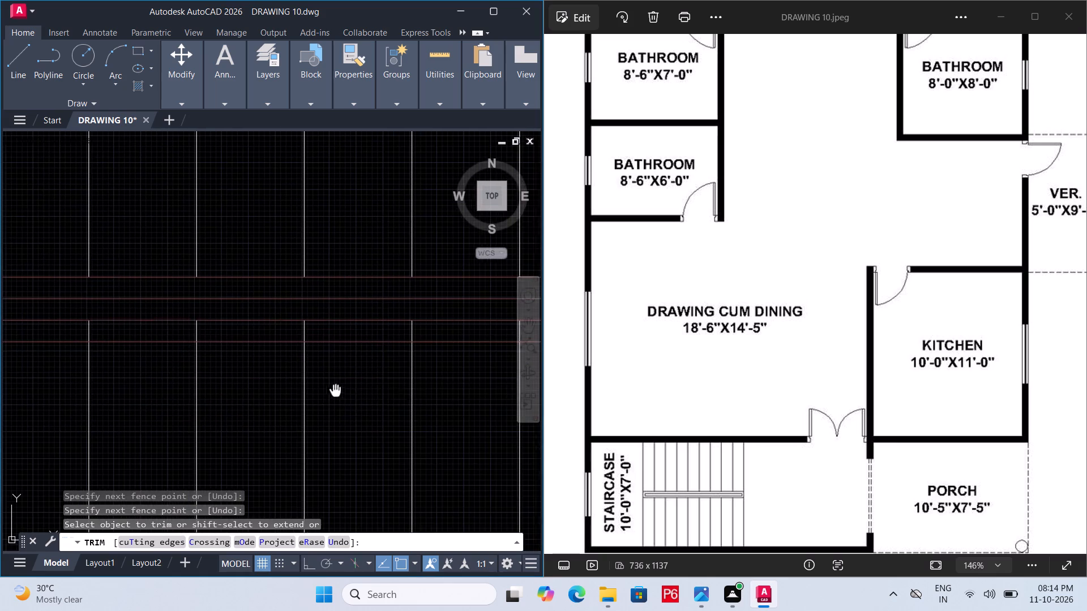
{"action": "middle_click_drag", "start_coordinate": [229, 397], "coordinate": [76, 416]}
{"action": "middle_click_drag", "start_coordinate": [388, 403], "coordinate": [121, 398]}
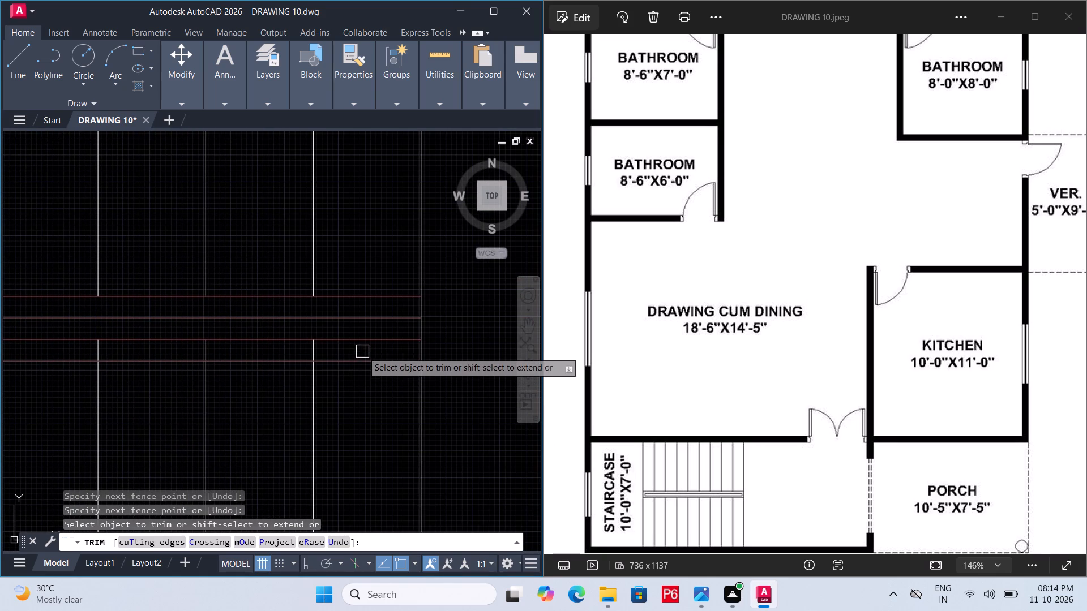
{"action": "left_click", "coordinate": [363, 350]}
{"action": "middle_click_drag", "start_coordinate": [186, 351], "coordinate": [739, 431]}
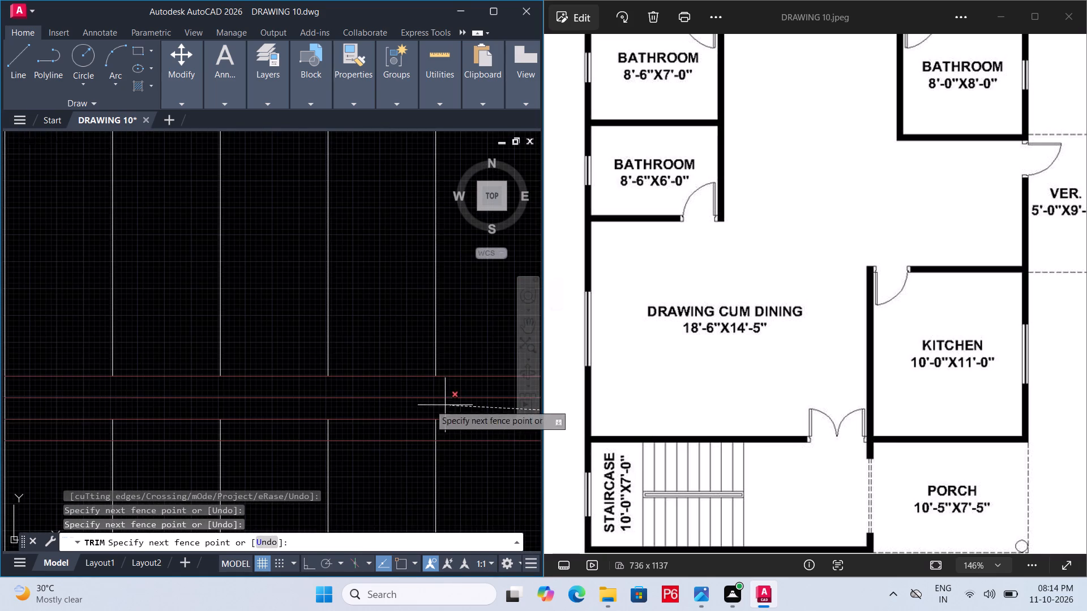
{"action": "scroll", "coordinate": [403, 403], "scroll_direction": "down", "scroll_amount": 4}
{"action": "scroll", "coordinate": [375, 410], "scroll_direction": "up", "scroll_amount": 3}
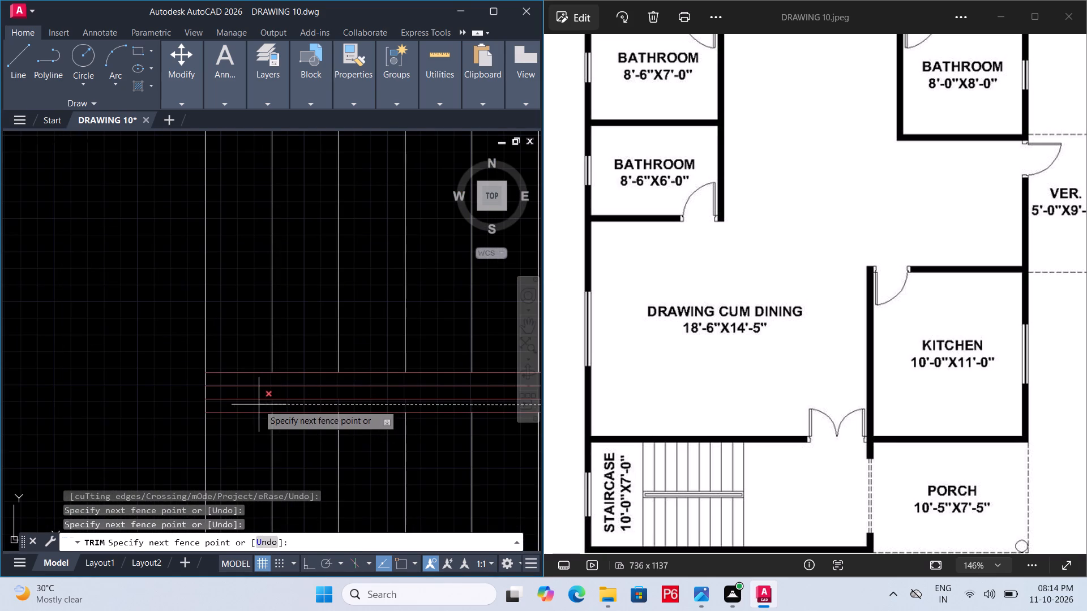
{"action": "left_click", "coordinate": [258, 405]}
{"action": "key", "text": "ctrl+s"}
{"action": "key", "text": "ctrl+s"}
{"action": "key", "text": "ctrl+s"}
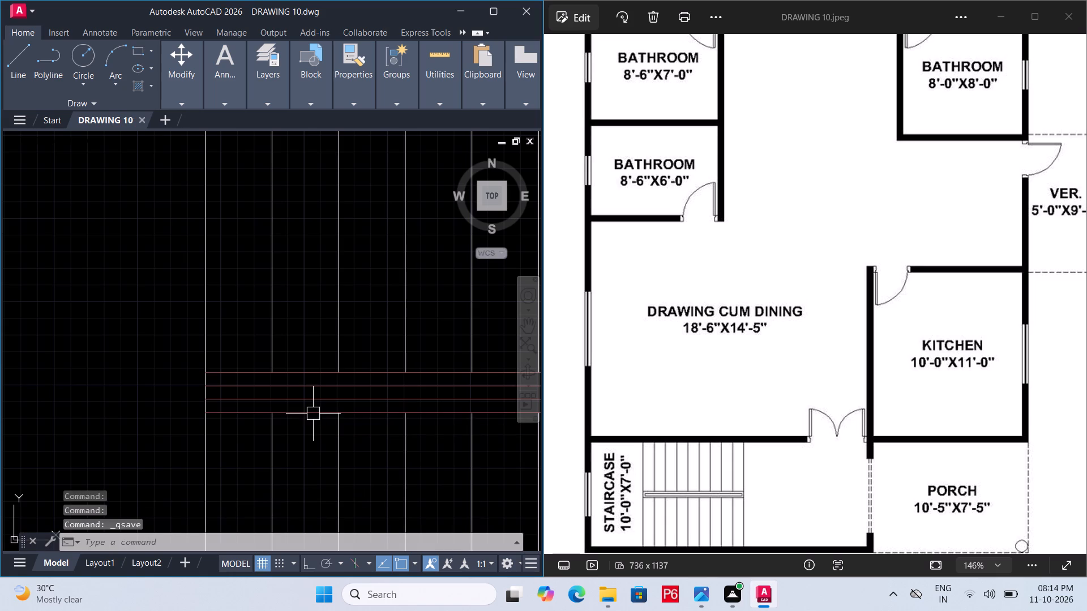
Draw a vertical 2" line joining the divider's two inner lines just inside its west end, and save.
{"action": "scroll", "coordinate": [308, 402], "scroll_direction": "up", "scroll_amount": 3}
{"action": "middle_click_drag", "start_coordinate": [174, 386], "coordinate": [395, 429]}
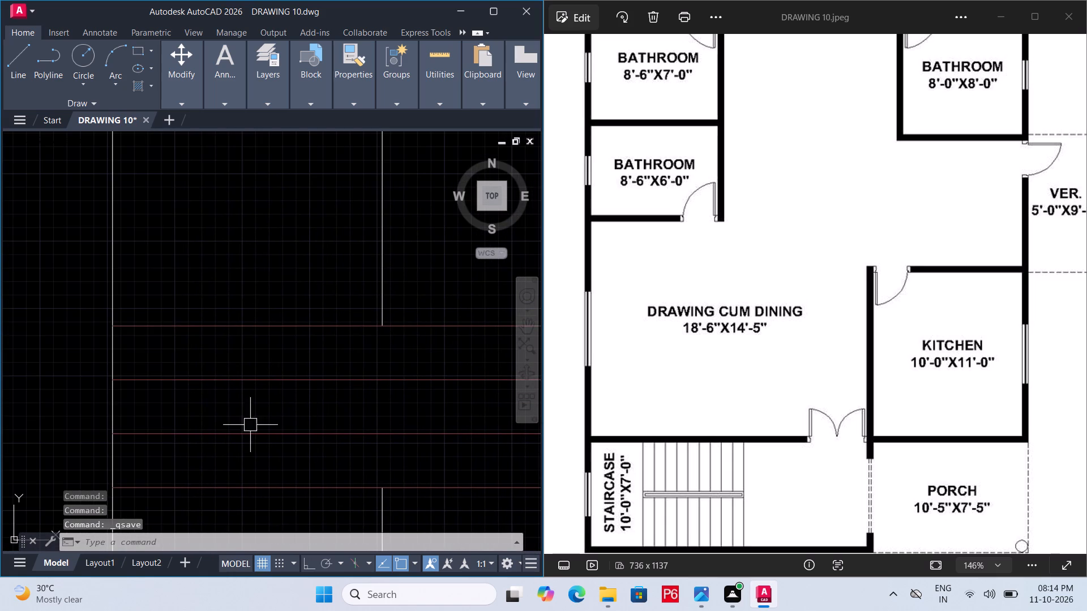
{"action": "key", "text": "Escape"}
{"action": "type", "text": "L"}
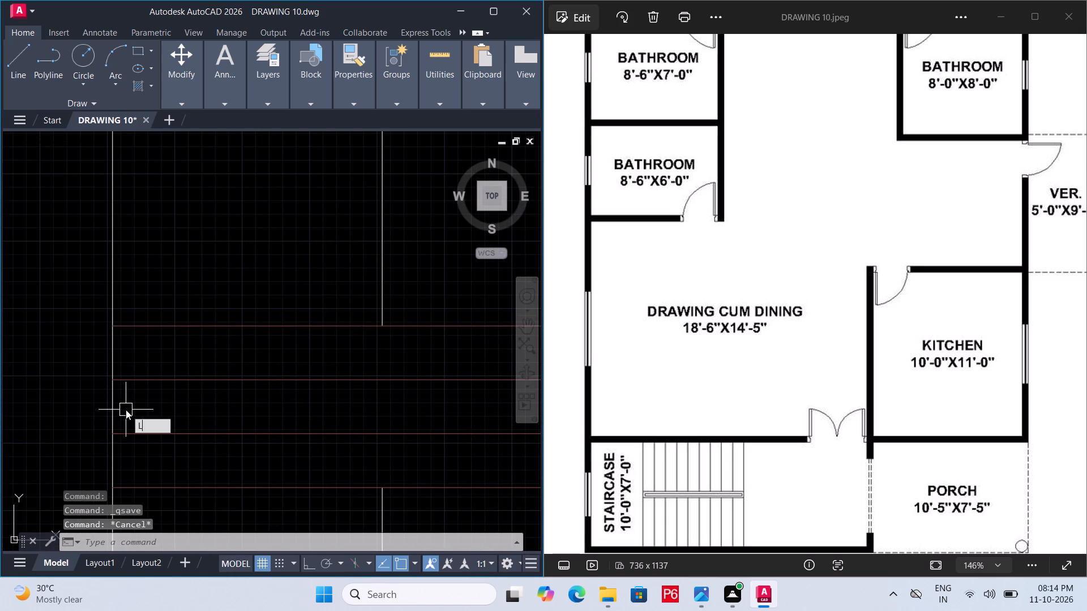
{"action": "key", "text": "space"}
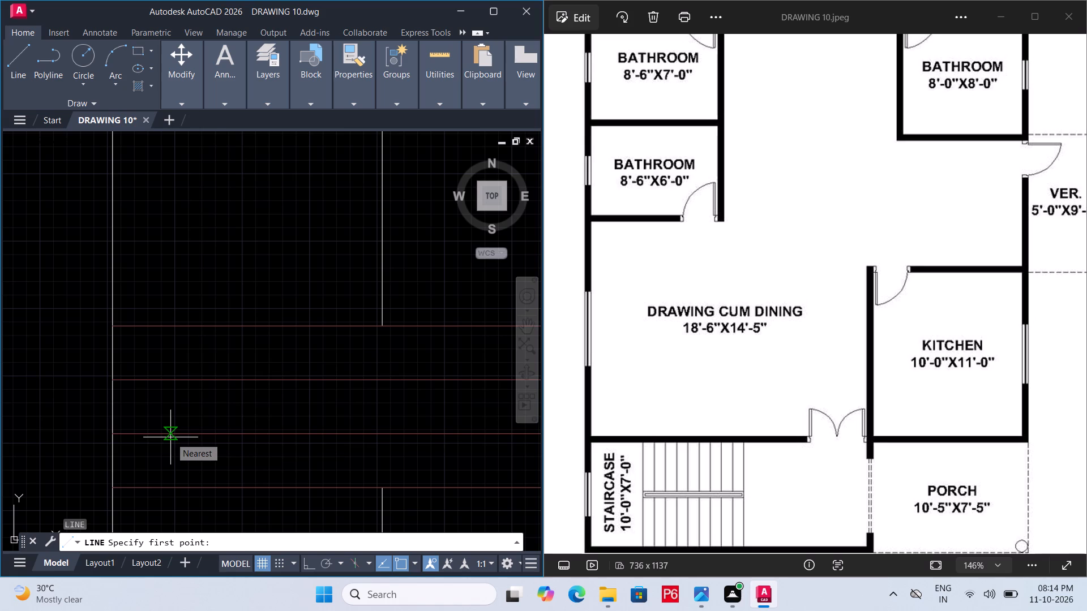
{"action": "left_click_drag", "start_coordinate": [170, 437], "coordinate": [173, 425]}
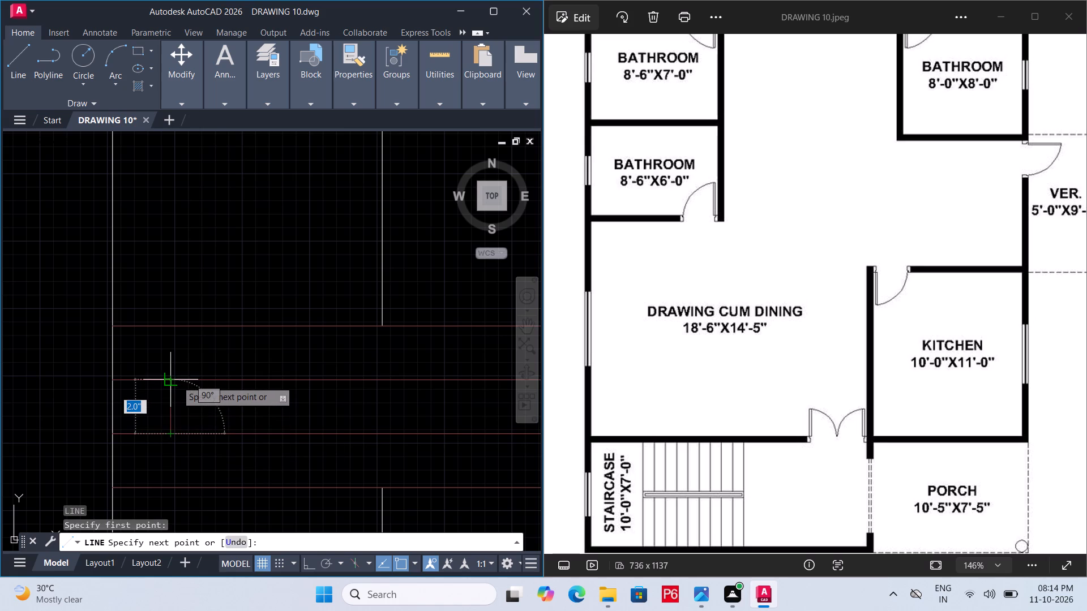
{"action": "key", "text": "F8"}
{"action": "left_click", "coordinate": [176, 378]}
{"action": "key", "text": "Escape"}
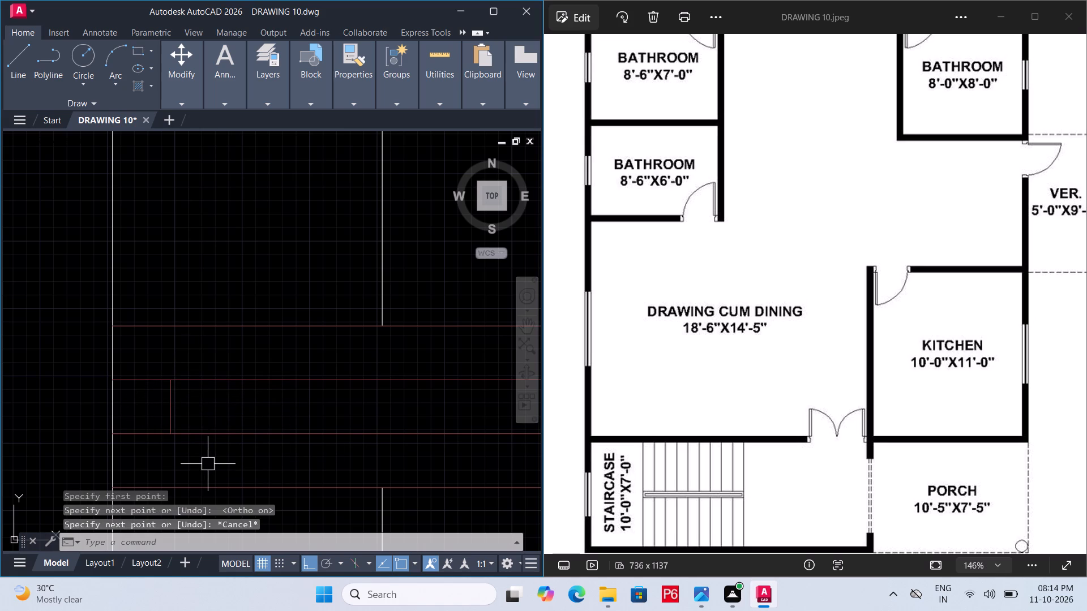
{"action": "key", "text": "ctrl+s"}
{"action": "key", "text": "ctrl+s"}
{"action": "key", "text": "ctrl+s"}
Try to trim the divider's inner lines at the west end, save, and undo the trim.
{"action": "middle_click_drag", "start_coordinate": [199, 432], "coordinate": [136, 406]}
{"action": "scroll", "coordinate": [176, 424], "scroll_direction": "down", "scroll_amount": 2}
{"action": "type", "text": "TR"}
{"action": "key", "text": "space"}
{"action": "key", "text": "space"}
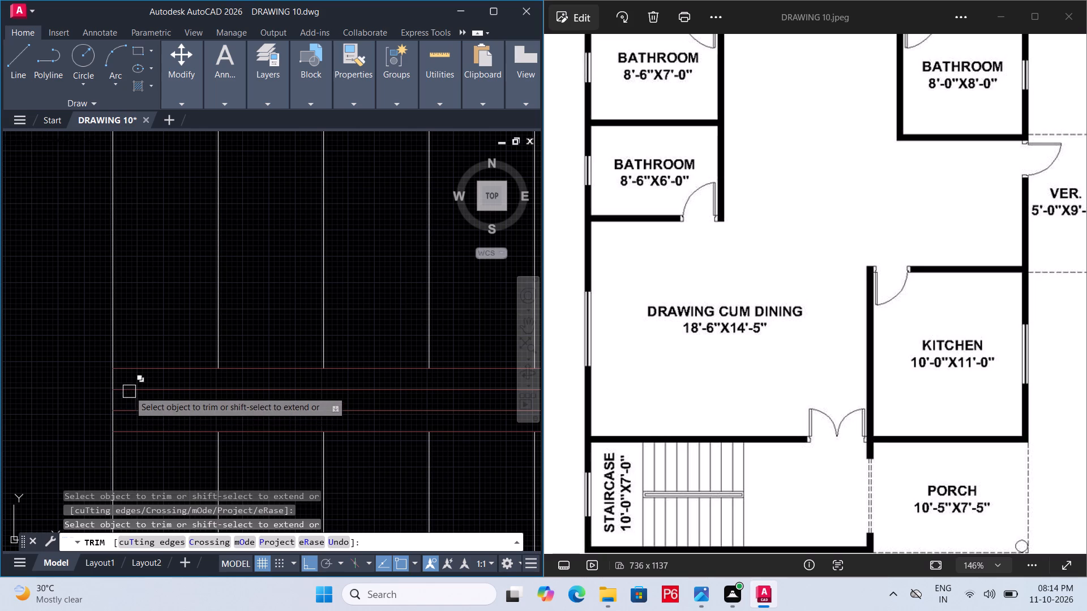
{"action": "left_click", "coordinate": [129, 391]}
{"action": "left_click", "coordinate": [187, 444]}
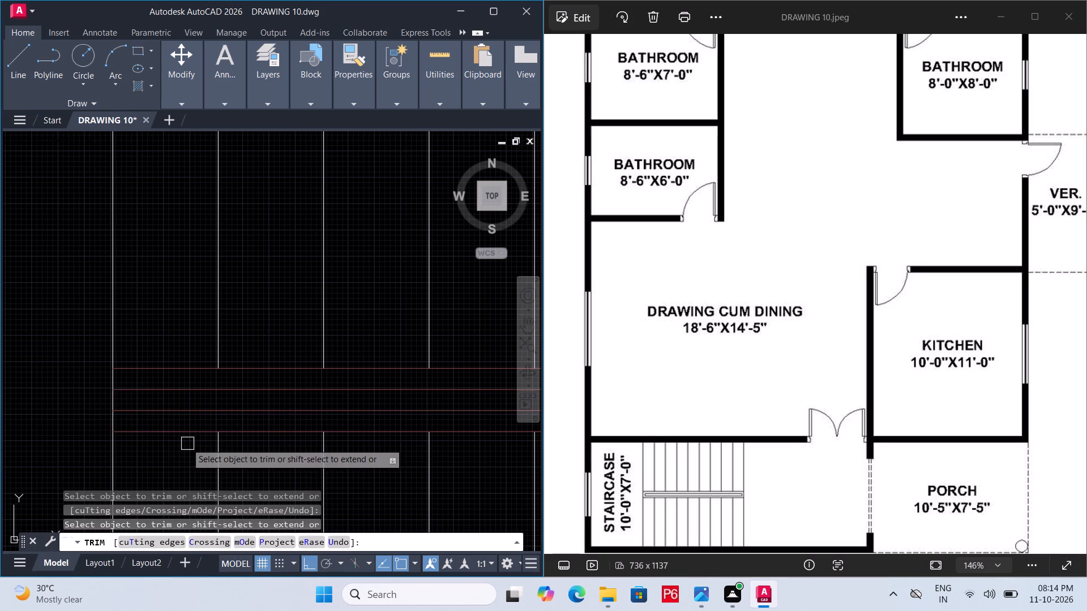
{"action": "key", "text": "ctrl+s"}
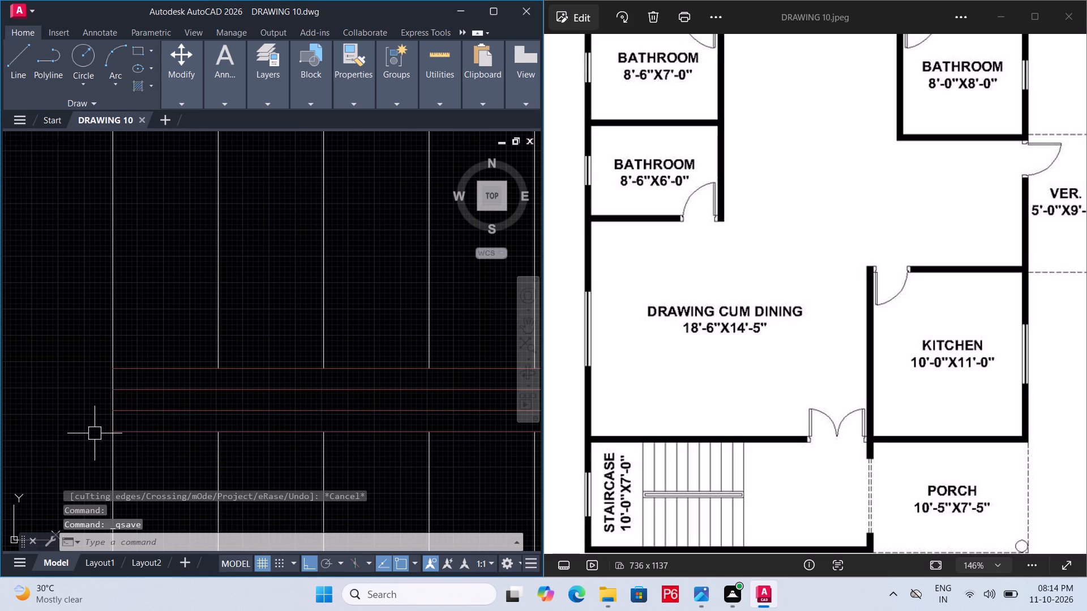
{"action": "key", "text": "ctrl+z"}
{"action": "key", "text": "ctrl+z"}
Trim both inner divider lines west of the short vertical closing line and save the drawing.
{"action": "scroll", "coordinate": [119, 399], "scroll_direction": "up", "scroll_amount": 2}
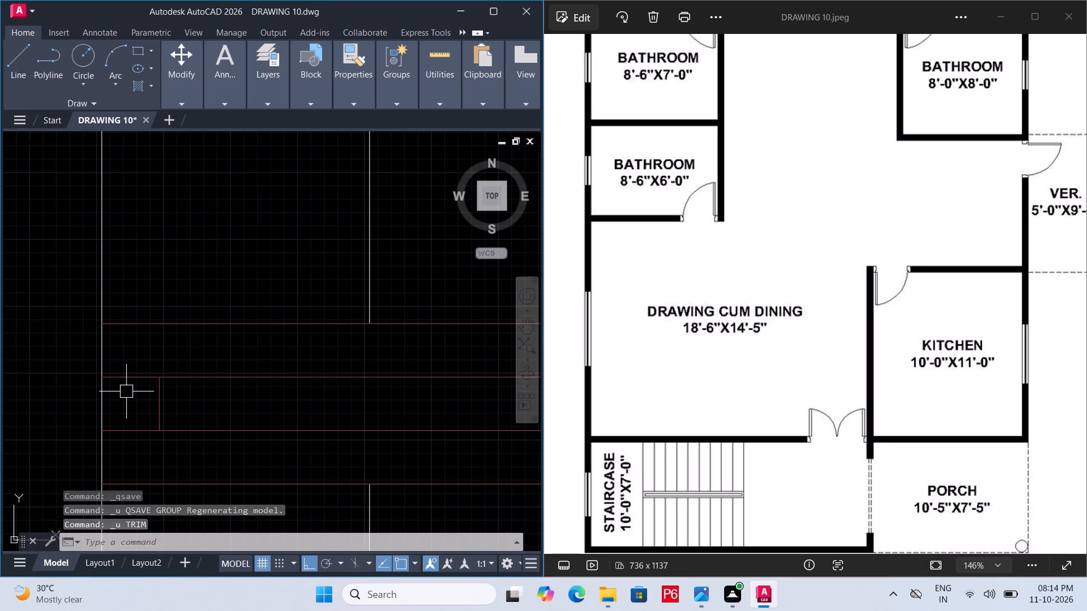
{"action": "key", "text": "Escape"}
{"action": "type", "text": "TR"}
{"action": "key", "text": "space"}
{"action": "key", "text": "space"}
{"action": "left_click", "coordinate": [126, 380]}
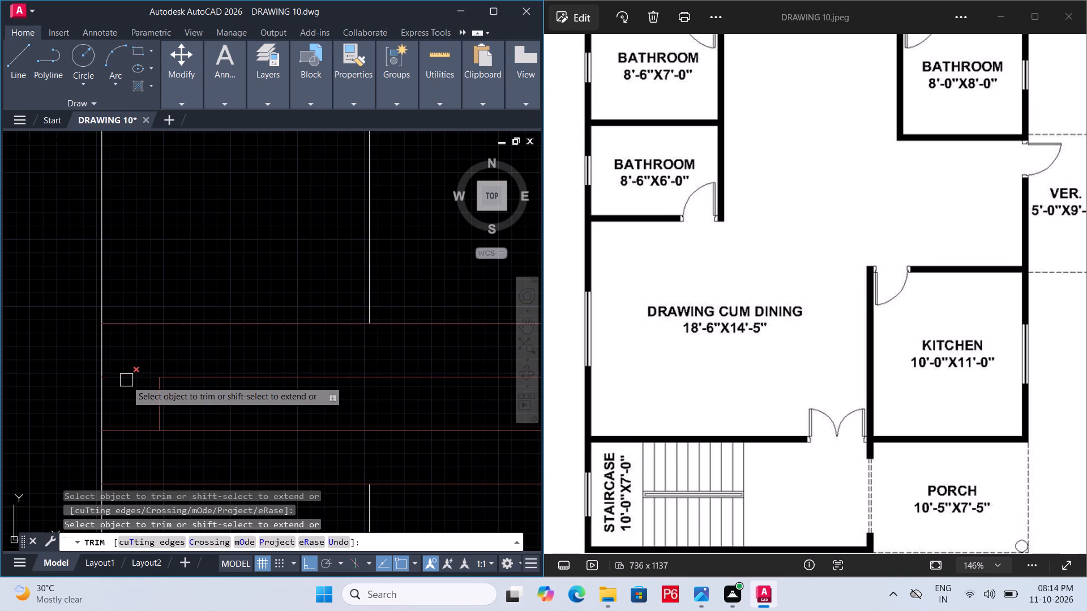
{"action": "left_click", "coordinate": [142, 431]}
{"action": "scroll", "coordinate": [132, 416], "scroll_direction": "down", "scroll_amount": 3}
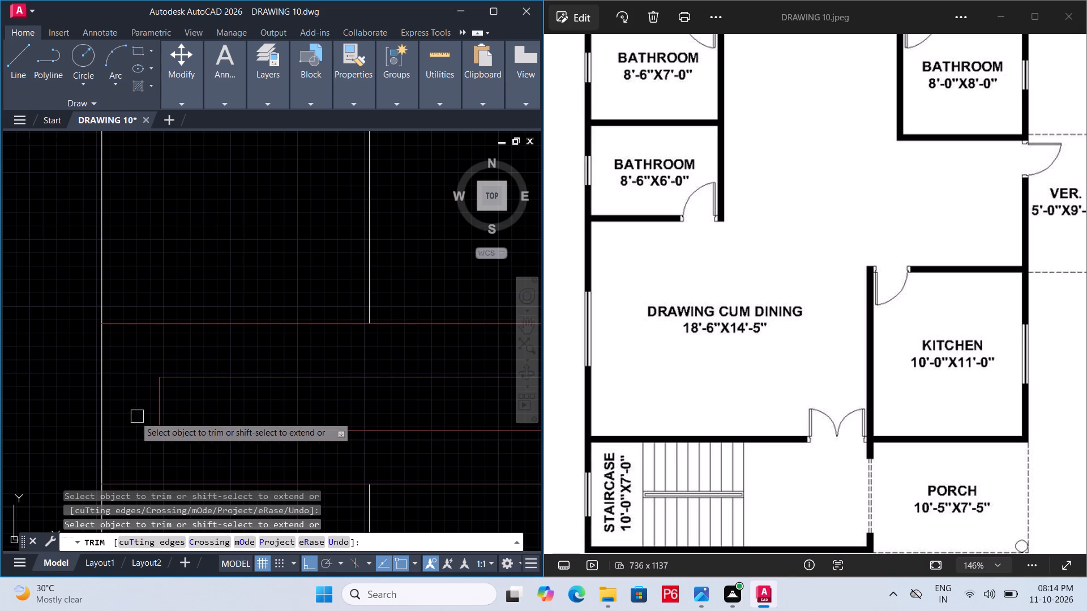
{"action": "key", "text": "ctrl+s"}
{"action": "key", "text": "ctrl+s"}
{"action": "key", "text": "ctrl+s"}
{"action": "key", "text": "ctrl+s"}
{"action": "key", "text": "ctrl+s"}
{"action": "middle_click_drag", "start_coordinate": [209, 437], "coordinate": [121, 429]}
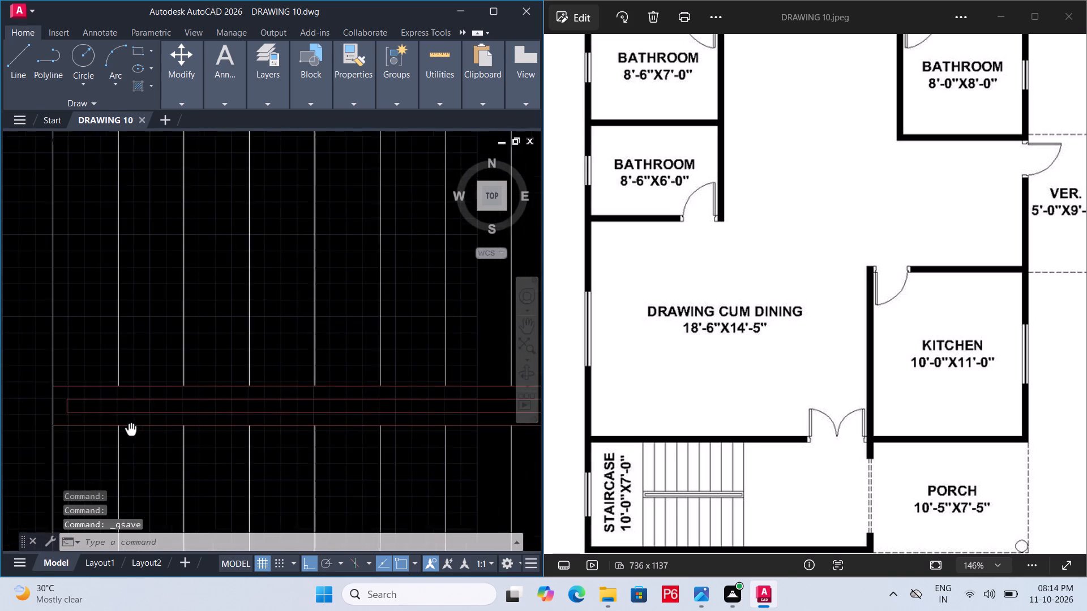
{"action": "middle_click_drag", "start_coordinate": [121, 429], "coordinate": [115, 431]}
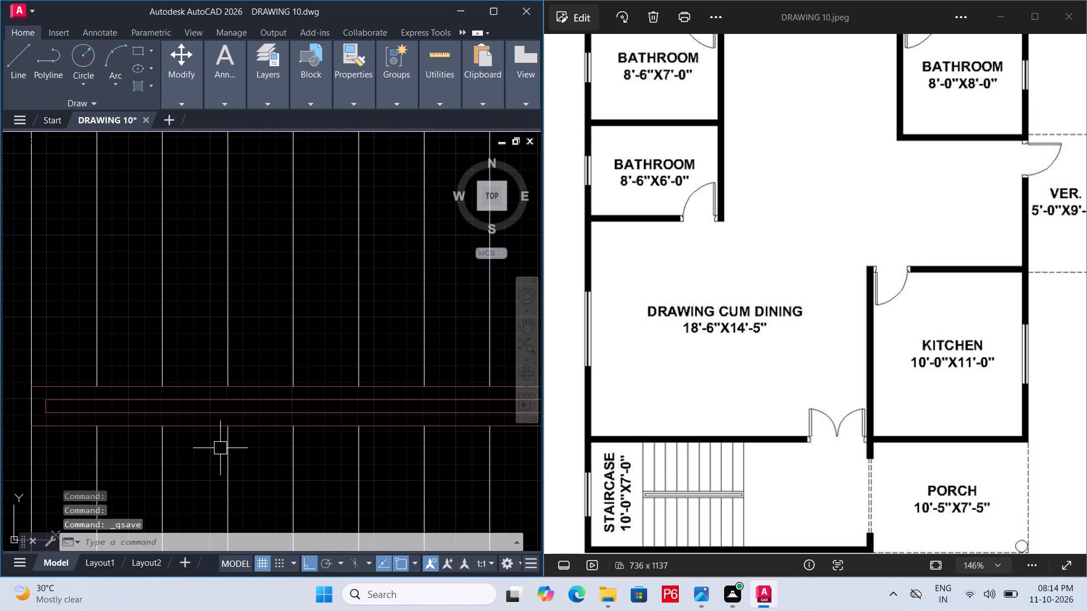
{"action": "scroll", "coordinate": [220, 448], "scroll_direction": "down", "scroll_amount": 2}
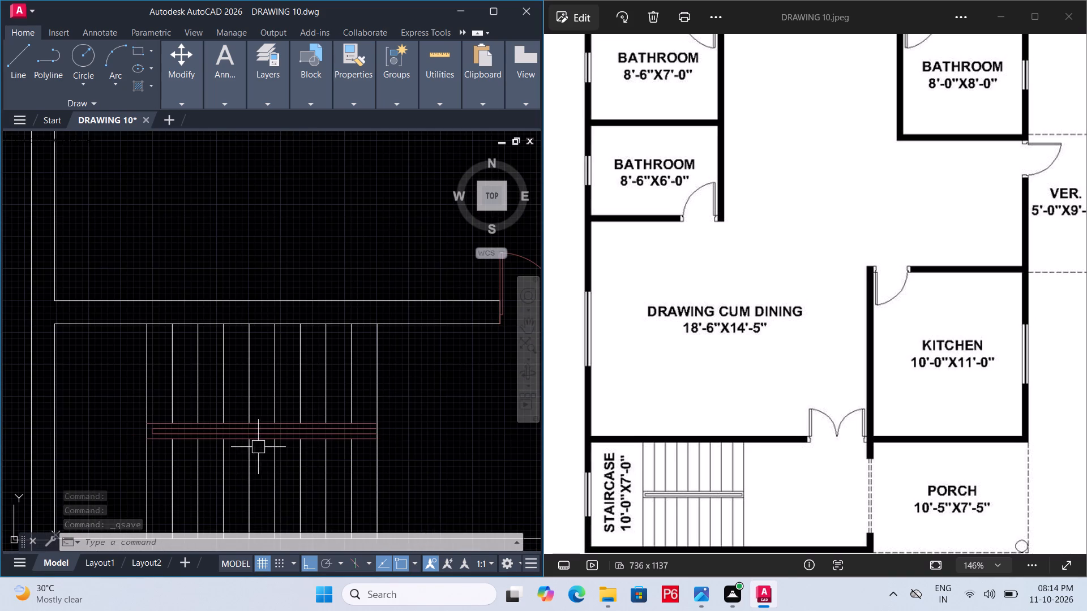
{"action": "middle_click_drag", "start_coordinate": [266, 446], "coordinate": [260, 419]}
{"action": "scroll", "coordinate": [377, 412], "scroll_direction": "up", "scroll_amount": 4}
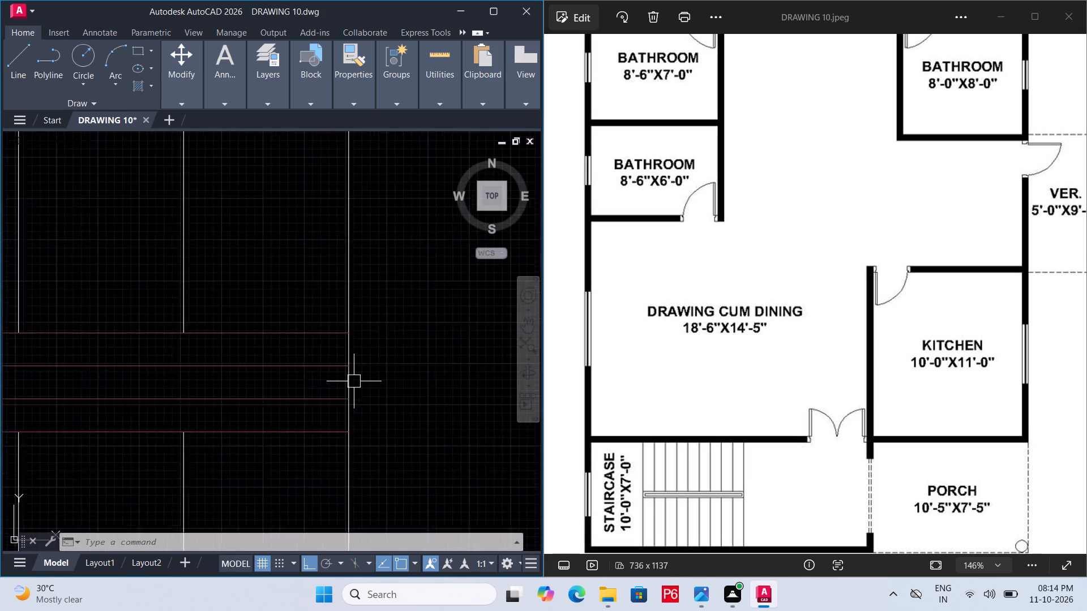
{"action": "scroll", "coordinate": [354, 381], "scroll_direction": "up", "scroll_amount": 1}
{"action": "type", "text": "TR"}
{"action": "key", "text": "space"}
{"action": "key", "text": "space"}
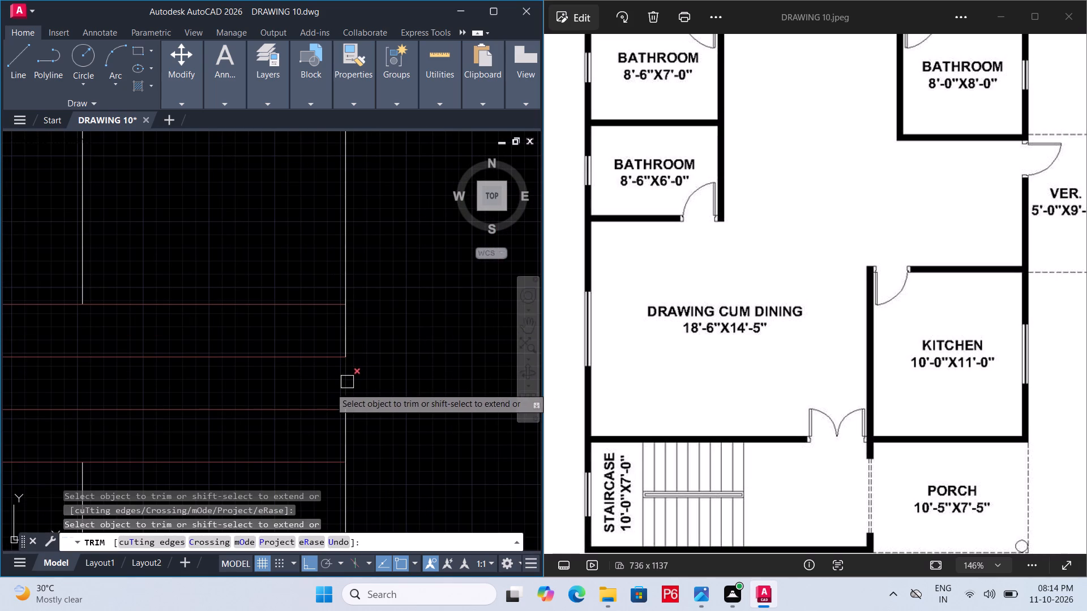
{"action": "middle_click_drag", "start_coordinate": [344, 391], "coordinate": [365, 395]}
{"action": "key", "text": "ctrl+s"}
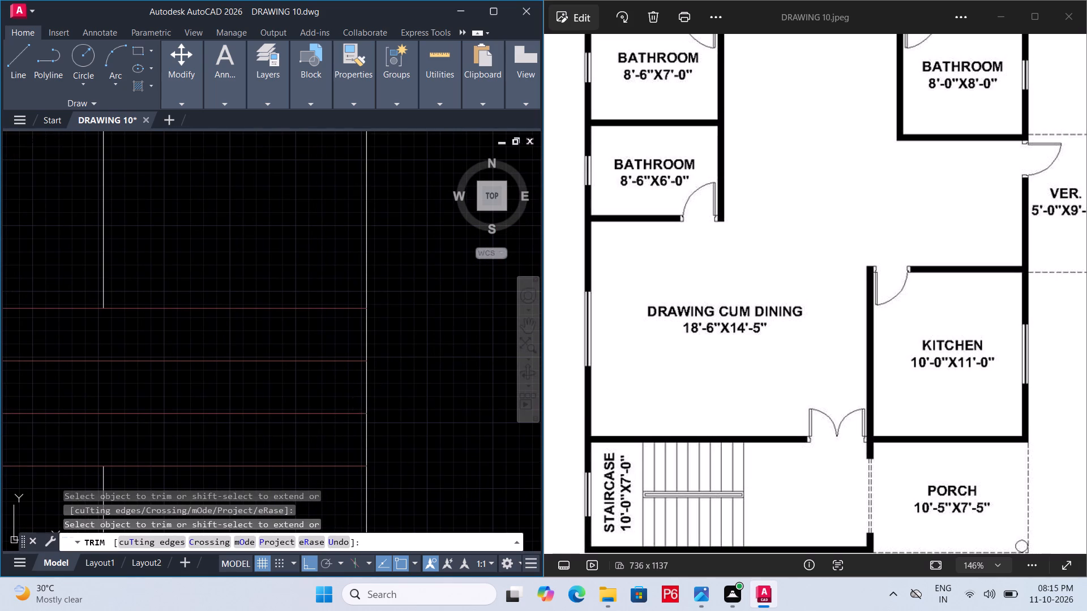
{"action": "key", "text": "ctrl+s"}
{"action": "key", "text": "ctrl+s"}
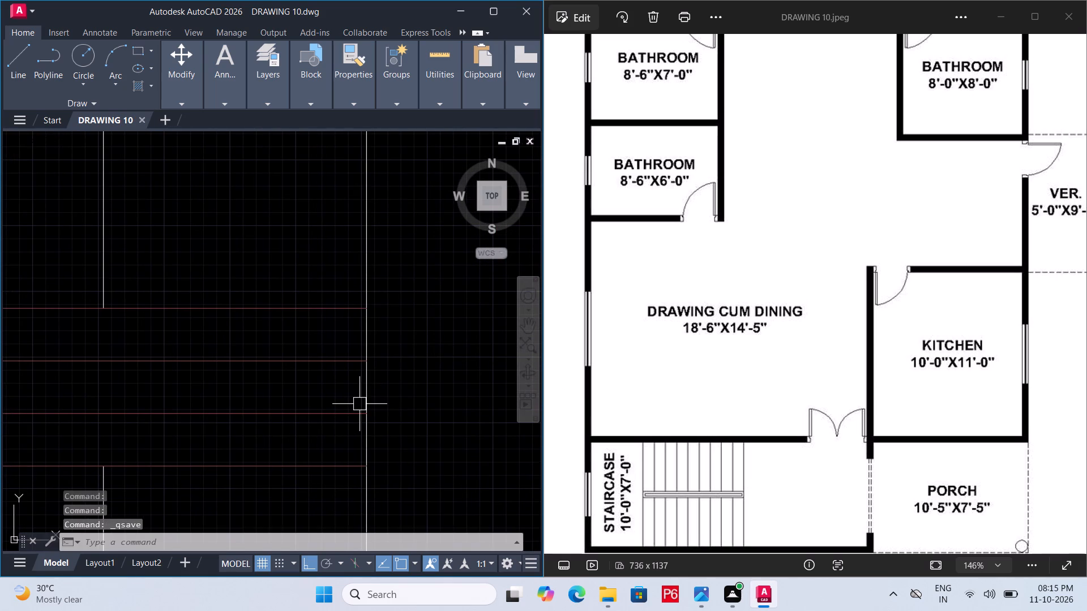
Draw a short vertical line joining the divider's two inner lines just inside its east end.
{"action": "type", "text": "L"}
{"action": "key", "text": "space"}
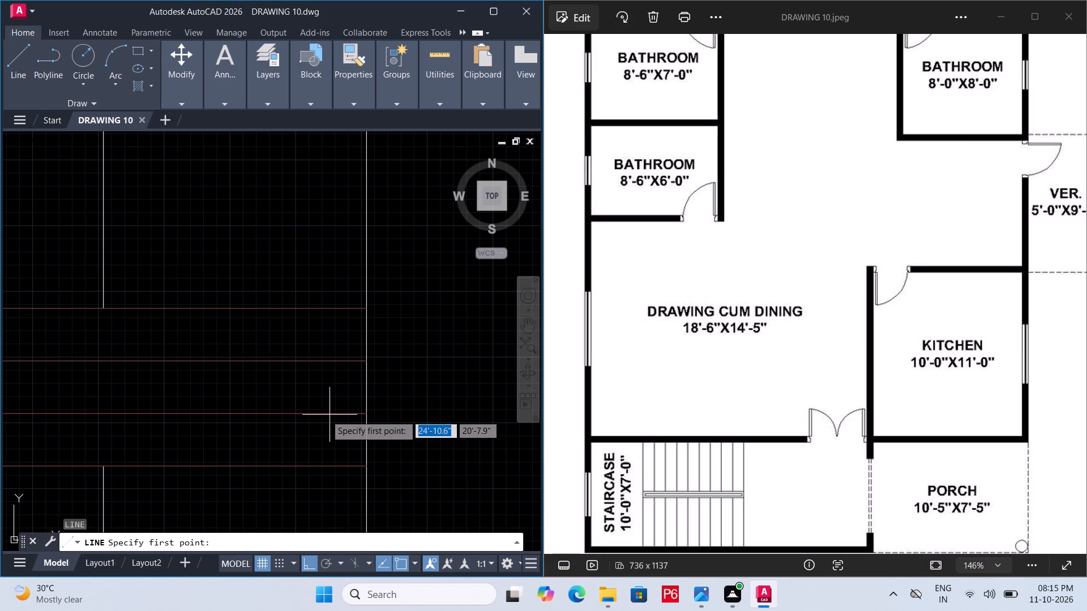
{"action": "left_click", "coordinate": [326, 415]}
{"action": "left_click", "coordinate": [331, 359]}
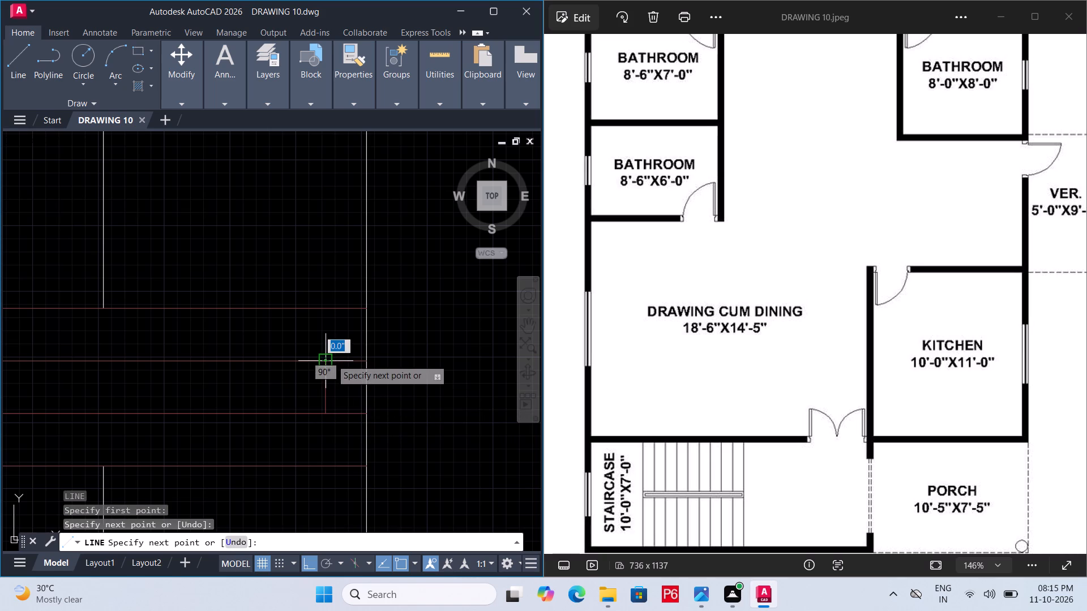
{"action": "key", "text": "Escape"}
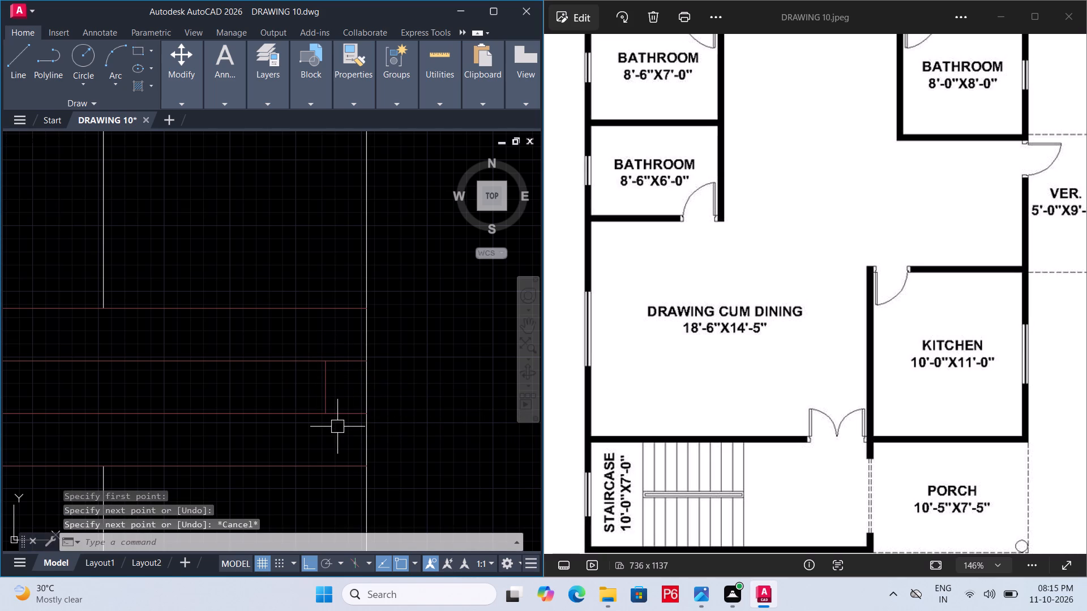
Trim both inner divider lines east of the short vertical closing line and save the drawing.
{"action": "type", "text": "TR"}
{"action": "key", "text": "space"}
{"action": "key", "text": "space"}
{"action": "left_click", "coordinate": [348, 414]}
{"action": "left_click", "coordinate": [349, 362]}
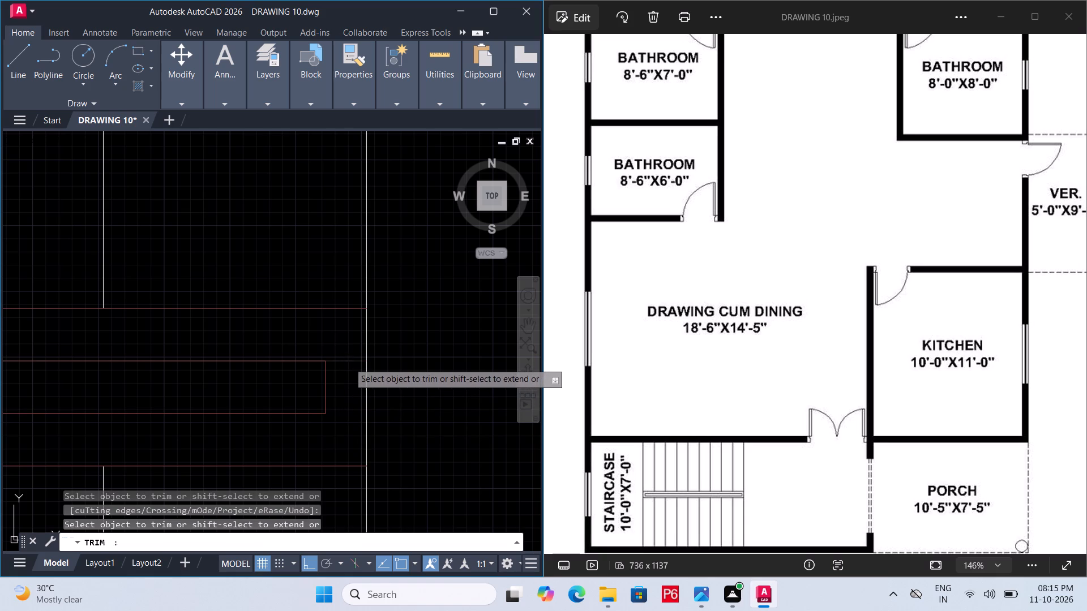
{"action": "scroll", "coordinate": [392, 424], "scroll_direction": "down", "scroll_amount": 1}
{"action": "key", "text": "ctrl+s"}
{"action": "key", "text": "ctrl+s"}
{"action": "scroll", "coordinate": [393, 424], "scroll_direction": "down", "scroll_amount": 1, "text": "ctrl"}
{"action": "key", "text": "ctrl+s"}
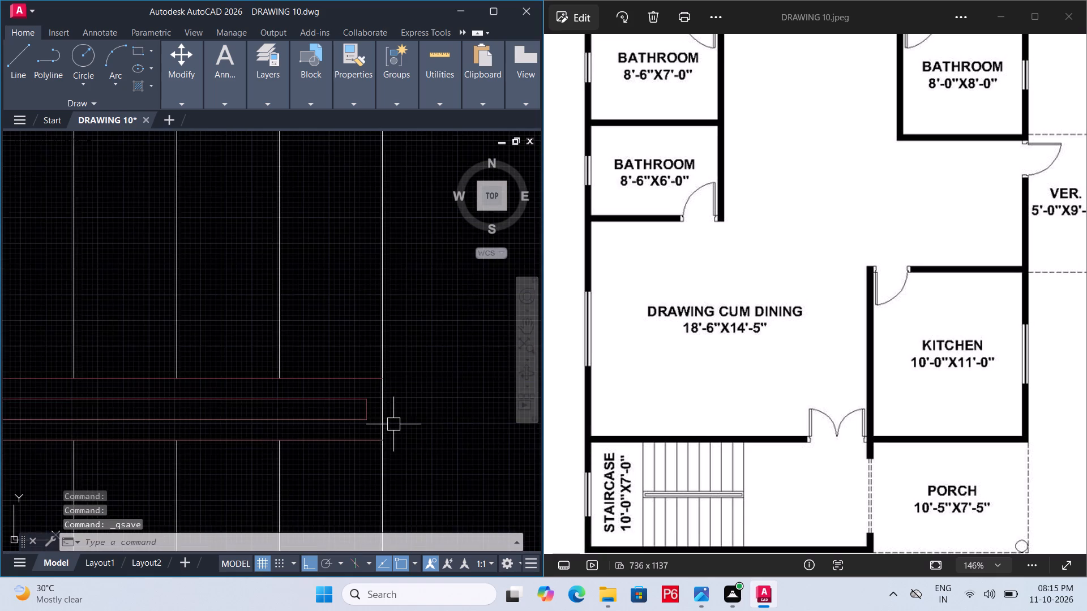
Move all the staircase's central divider lines, including both short end lines, to layer 0 and save the drawing.
{"action": "scroll", "coordinate": [393, 424], "scroll_direction": "down", "scroll_amount": 1, "text": "ctrl"}
{"action": "scroll", "coordinate": [380, 418], "scroll_direction": "down", "scroll_amount": 1}
{"action": "left_click", "coordinate": [365, 385]}
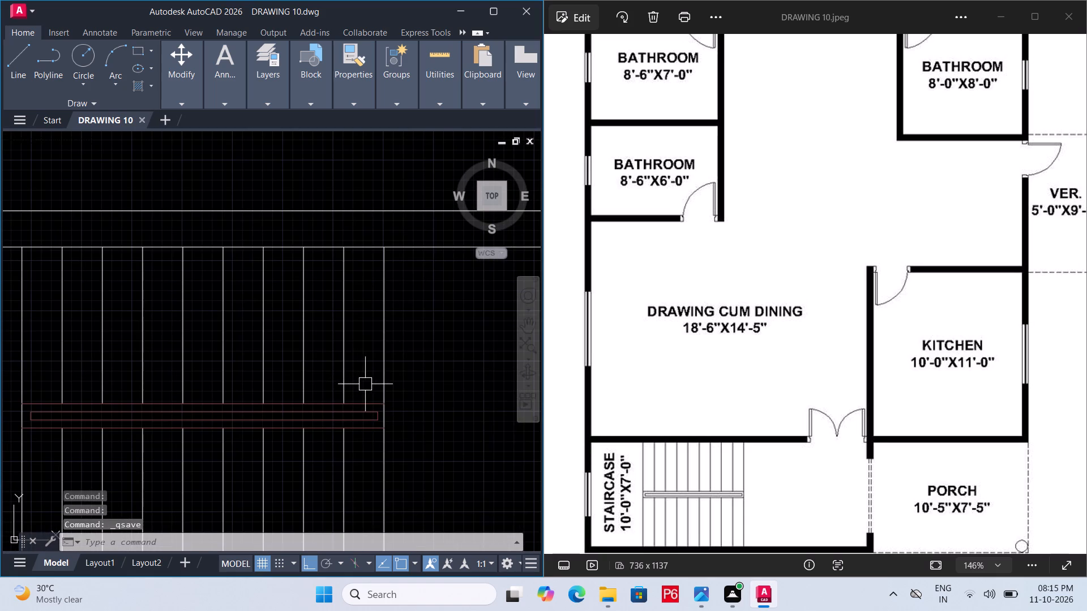
{"action": "left_click", "coordinate": [357, 455]}
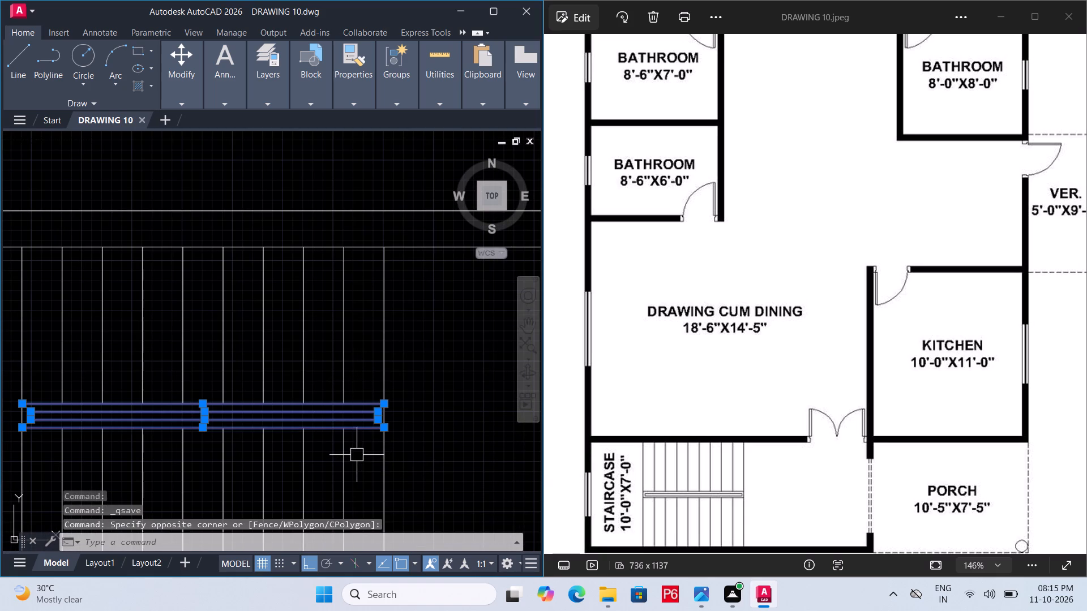
{"action": "scroll", "coordinate": [378, 426], "scroll_direction": "up", "scroll_amount": 4}
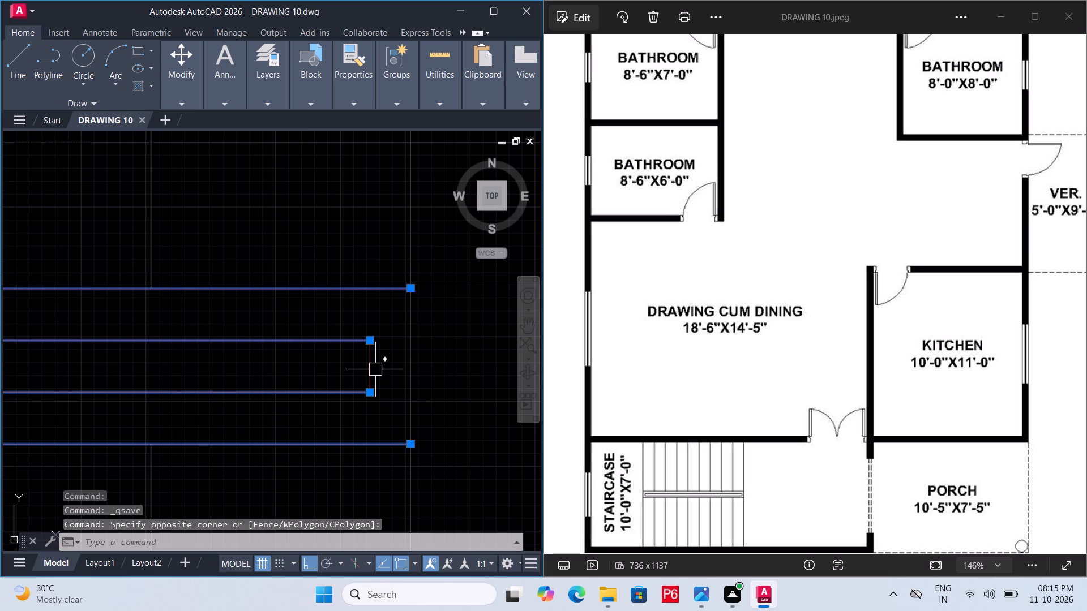
{"action": "left_click", "coordinate": [373, 369]}
{"action": "scroll", "coordinate": [390, 389], "scroll_direction": "down", "scroll_amount": 5}
{"action": "middle_click_drag", "start_coordinate": [110, 407], "coordinate": [110, 407]}
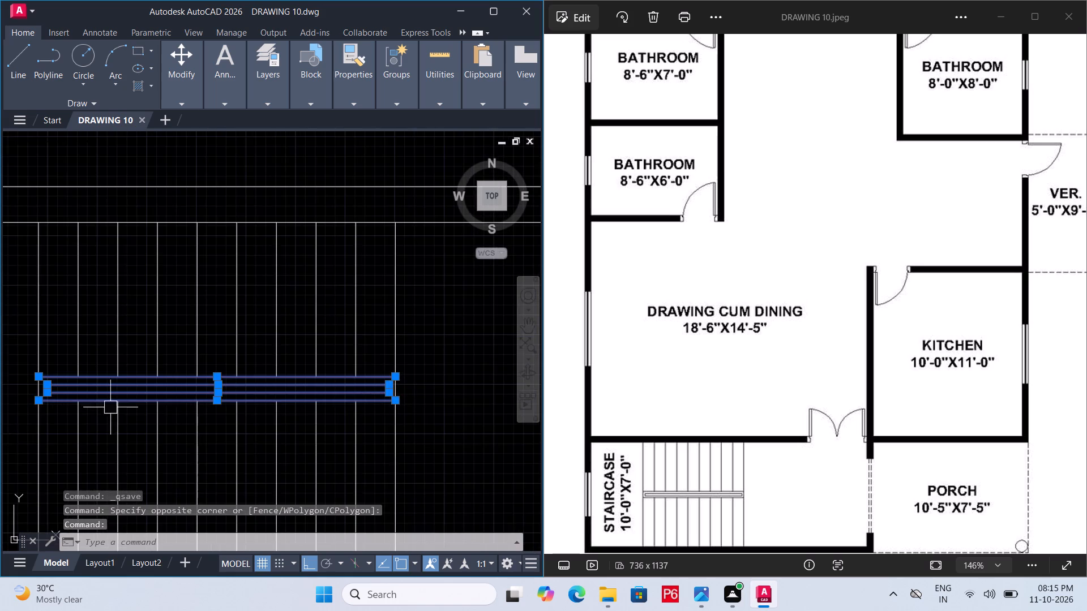
{"action": "middle_click_drag", "start_coordinate": [110, 407], "coordinate": [371, 406]}
{"action": "scroll", "coordinate": [278, 380], "scroll_direction": "up", "scroll_amount": 4}
{"action": "middle_click_drag", "start_coordinate": [425, 410], "coordinate": [276, 401]}
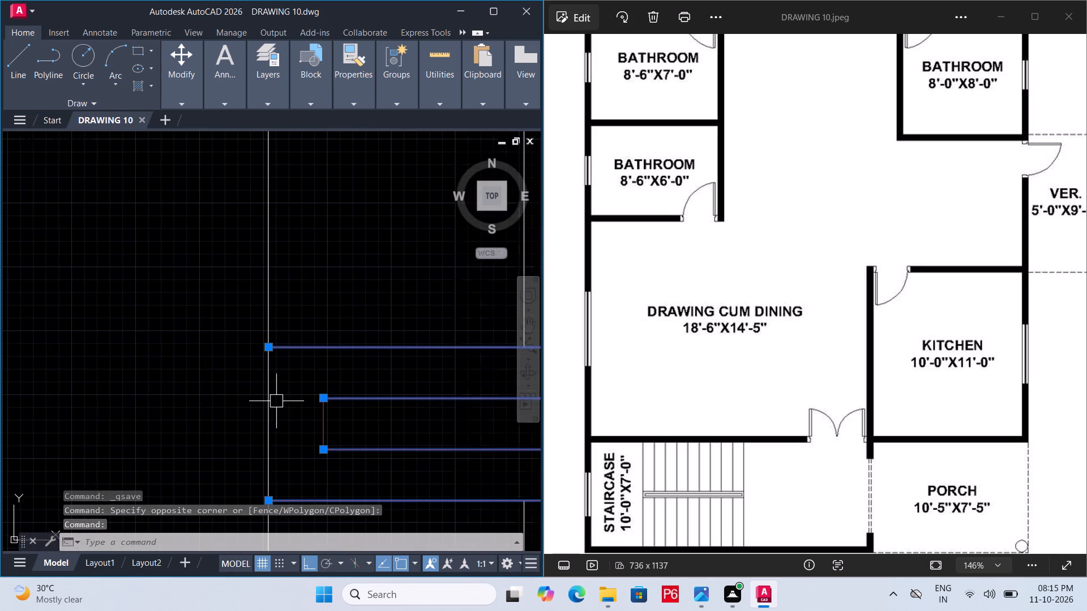
{"action": "left_click", "coordinate": [318, 412]}
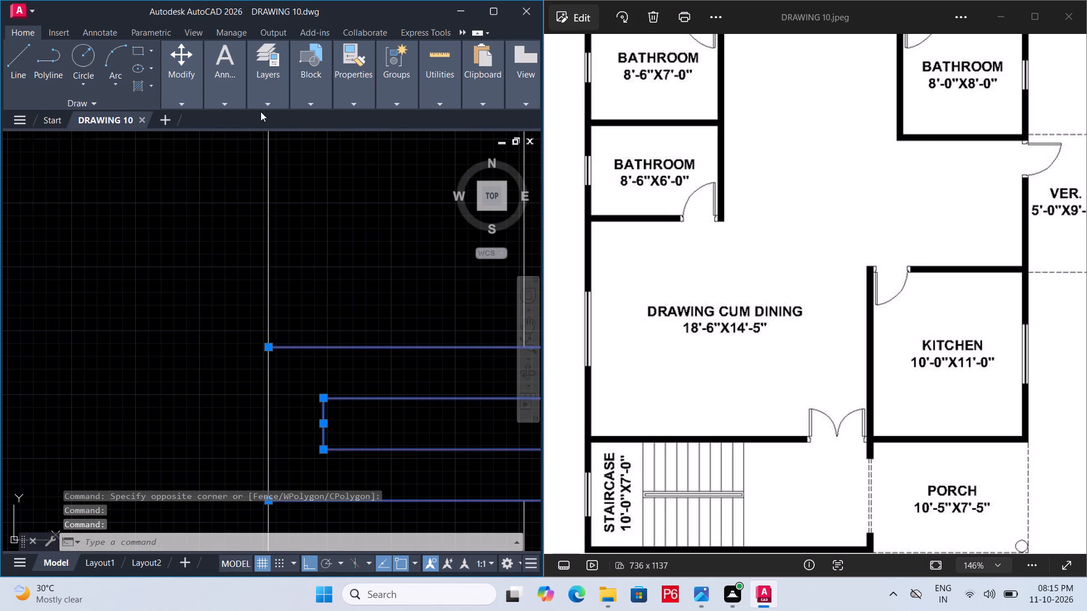
{"action": "left_click", "coordinate": [266, 96]}
{"action": "left_click", "coordinate": [353, 115]}
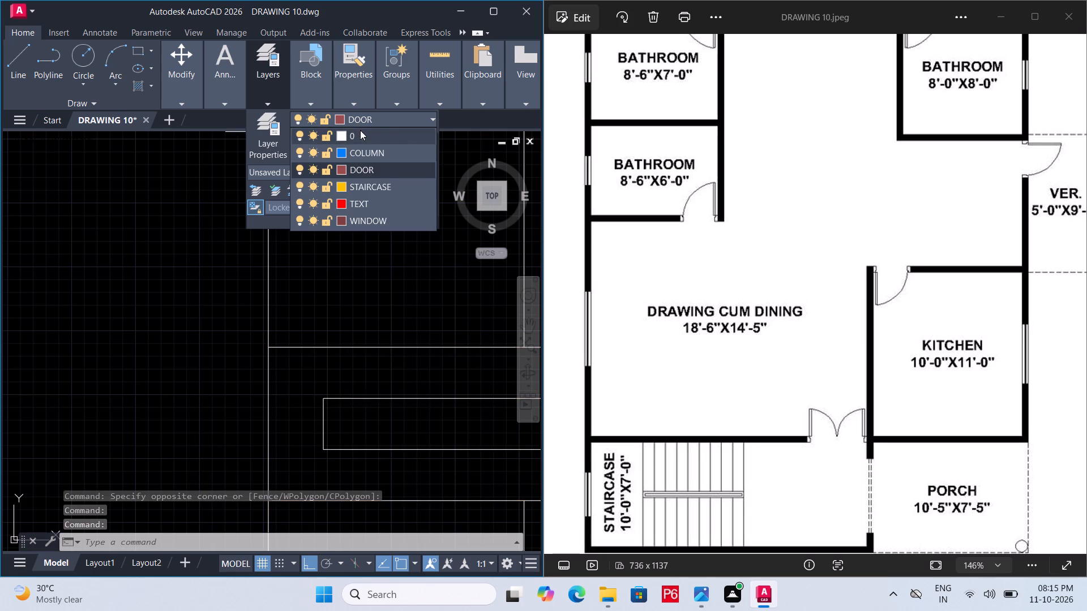
{"action": "left_click", "coordinate": [360, 130]}
{"action": "left_click", "coordinate": [179, 338]}
{"action": "key", "text": "Escape"}
{"action": "key", "text": "ctrl+s"}
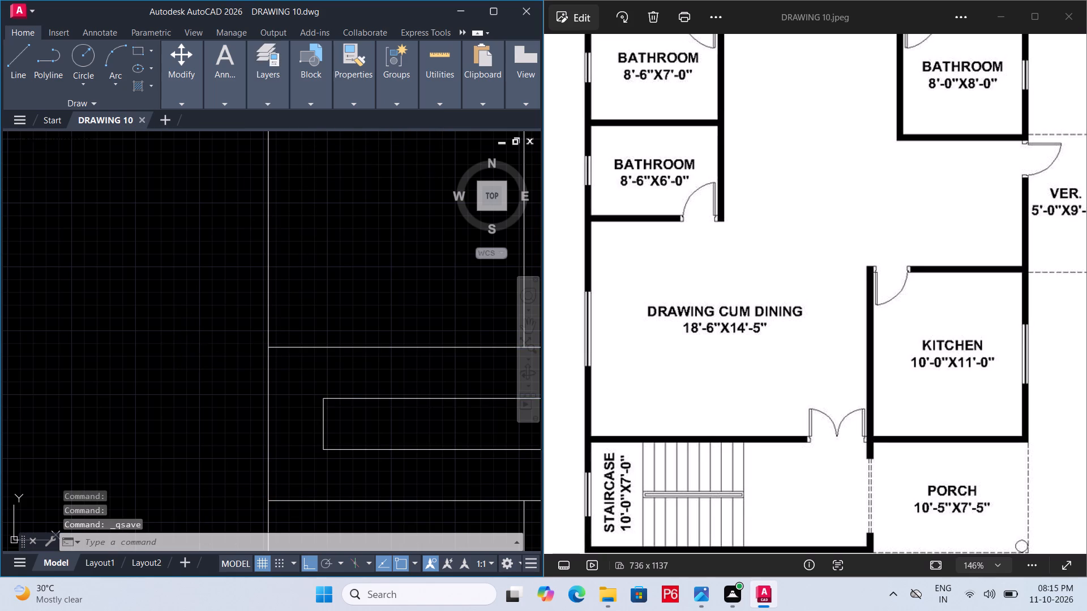
{"action": "key", "text": "ctrl+s"}
{"action": "key", "text": "ctrl+s"}
{"action": "scroll", "coordinate": [177, 341], "scroll_direction": "down", "scroll_amount": 4, "text": "ctrl"}
{"action": "key", "text": "ctrl+s"}
Move all the vertical stair tread lines on both sides of the divider to the STAIRCASE layer and save the drawing.
{"action": "scroll", "coordinate": [146, 347], "scroll_direction": "down", "scroll_amount": 3}
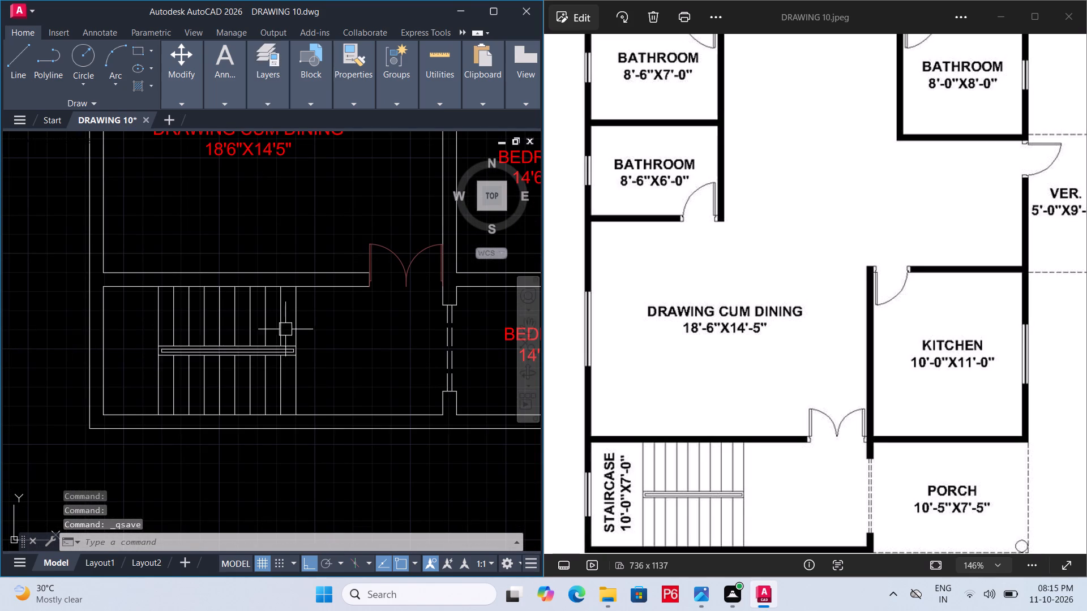
{"action": "left_click", "coordinate": [340, 308]}
{"action": "left_click", "coordinate": [145, 321]}
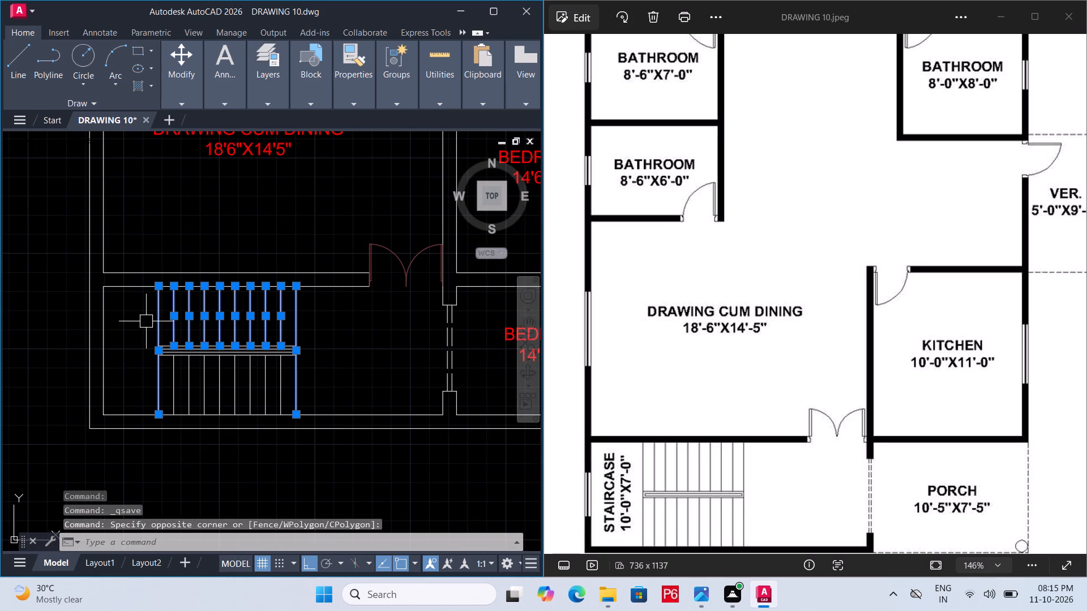
{"action": "scroll", "coordinate": [282, 381], "scroll_direction": "up", "scroll_amount": 2}
{"action": "middle_click_drag", "start_coordinate": [282, 381], "coordinate": [316, 381]}
{"action": "scroll", "coordinate": [281, 381], "scroll_direction": "down", "scroll_amount": 1}
{"action": "scroll", "coordinate": [316, 381], "scroll_direction": "up", "scroll_amount": 2}
{"action": "scroll", "coordinate": [316, 381], "scroll_direction": "down", "scroll_amount": 1}
{"action": "middle_click_drag", "start_coordinate": [325, 380], "coordinate": [381, 379]}
{"action": "left_click_drag", "start_coordinate": [383, 378], "coordinate": [373, 375]}
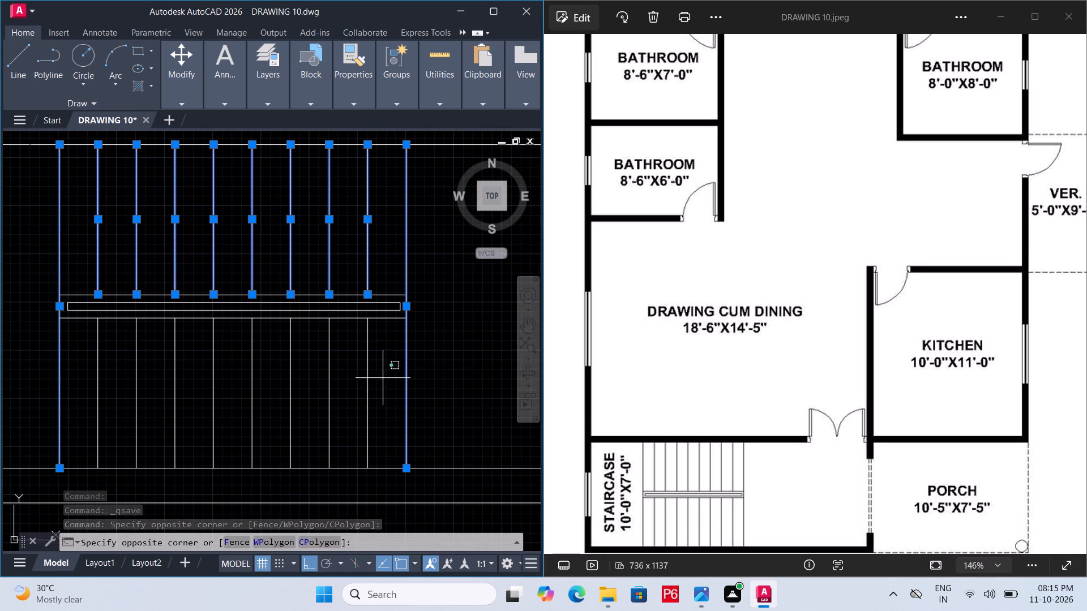
{"action": "left_click", "coordinate": [76, 405]}
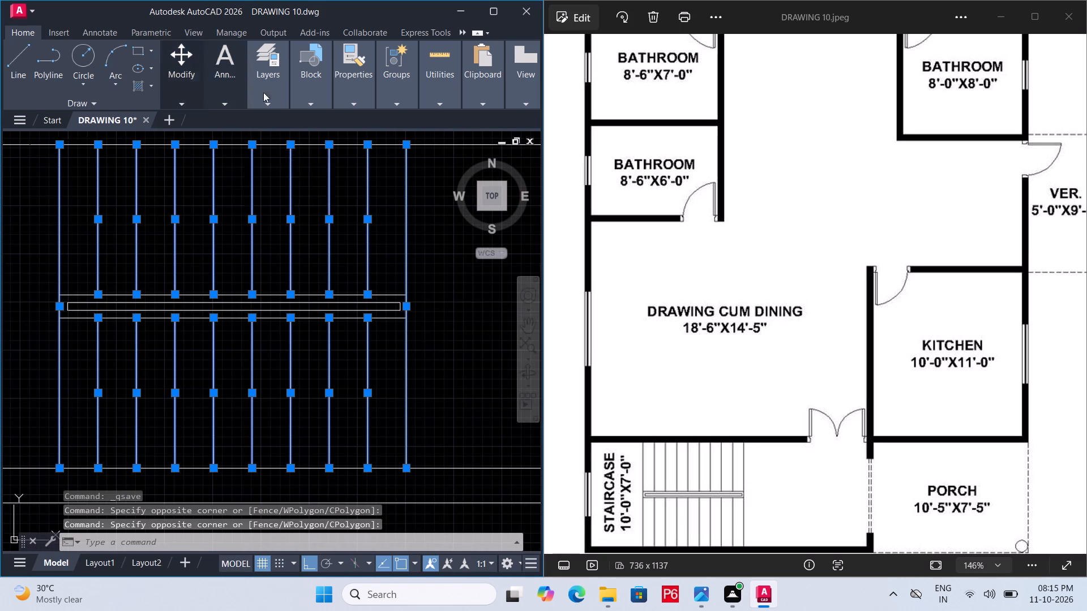
{"action": "left_click", "coordinate": [276, 92]}
{"action": "left_click", "coordinate": [342, 120]}
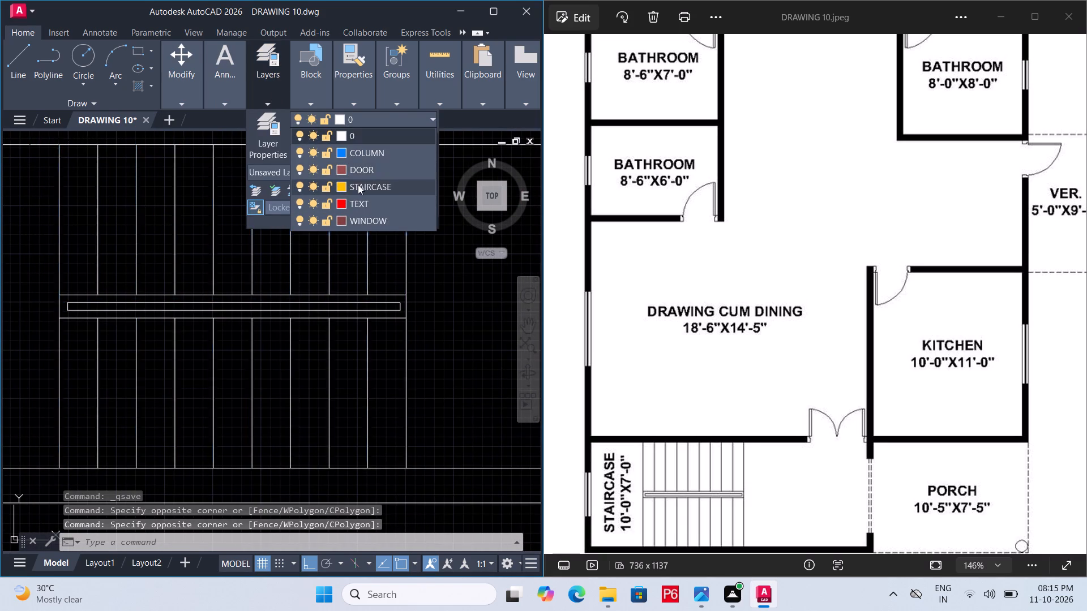
{"action": "left_click", "coordinate": [359, 184]}
{"action": "scroll", "coordinate": [344, 362], "scroll_direction": "down", "scroll_amount": 2}
{"action": "key", "text": "Escape"}
{"action": "key", "text": "ctrl+s"}
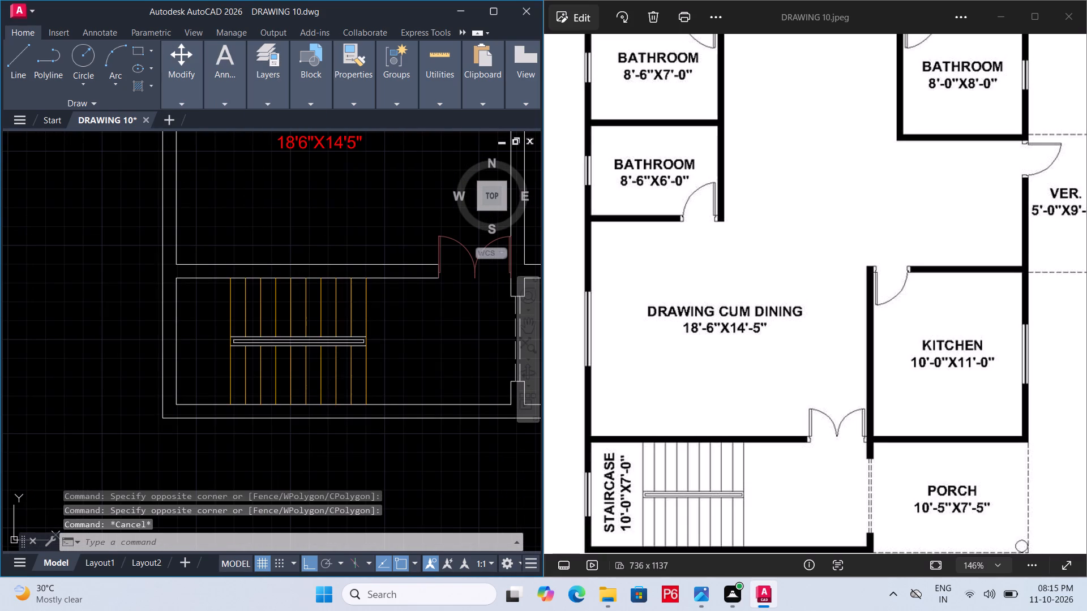
{"action": "key", "text": "ctrl+s"}
{"action": "key", "text": "ctrl+s"}
{"action": "key", "text": "ctrl+s"}
{"action": "key", "text": "ctrl+s"}
{"action": "key", "text": "ctrl+s"}
Replace the copied BEDROOM 1 label in the room east of DRAWING CUM DINING with "KITCHEN" over "10'X11'".
{"action": "middle_click_drag", "start_coordinate": [392, 372], "coordinate": [384, 378]}
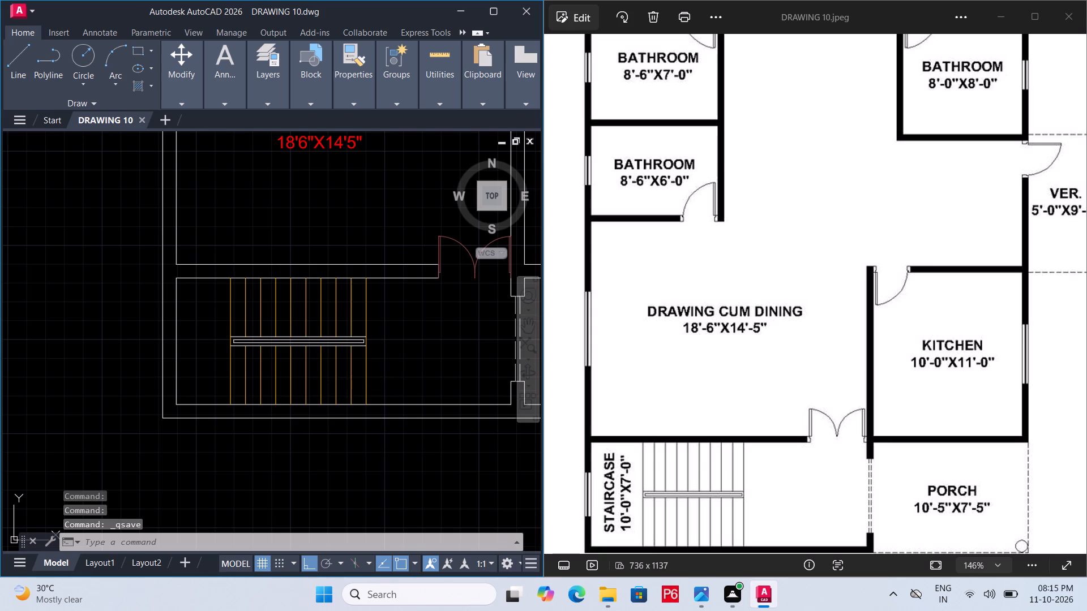
{"action": "middle_click_drag", "start_coordinate": [384, 378], "coordinate": [288, 425]}
{"action": "scroll", "coordinate": [267, 416], "scroll_direction": "down", "scroll_amount": 1}
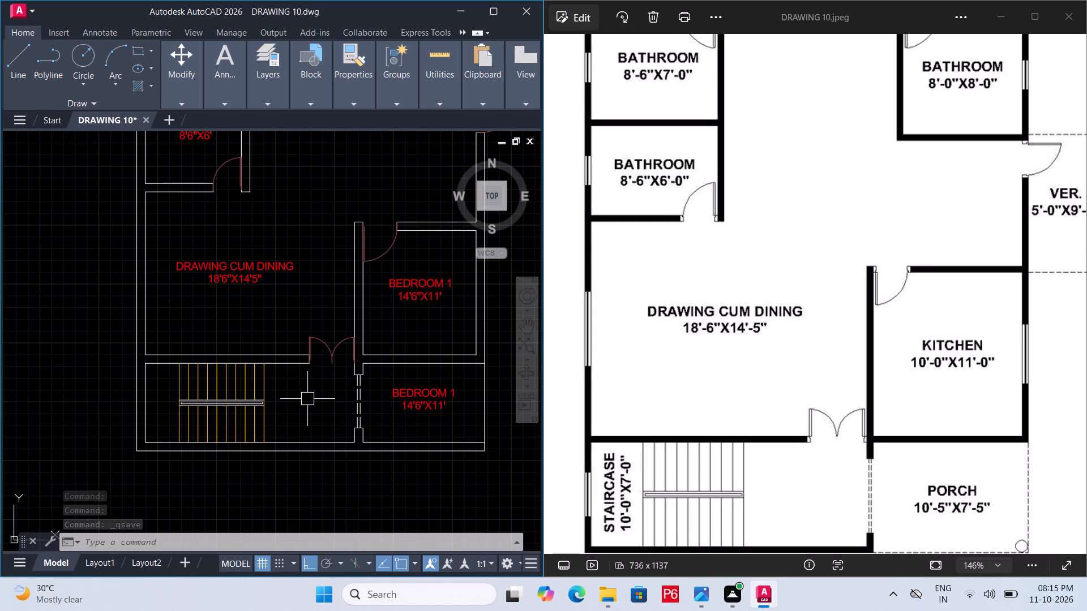
{"action": "middle_click_drag", "start_coordinate": [313, 391], "coordinate": [267, 413]}
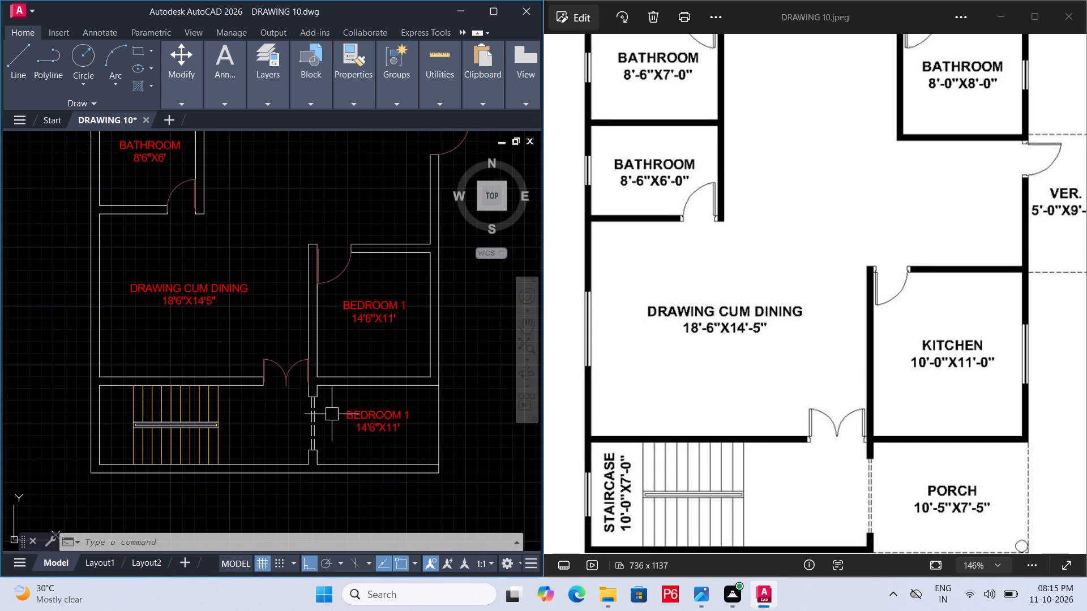
{"action": "middle_click_drag", "start_coordinate": [326, 331], "coordinate": [304, 355]}
{"action": "double_click", "coordinate": [346, 330]}
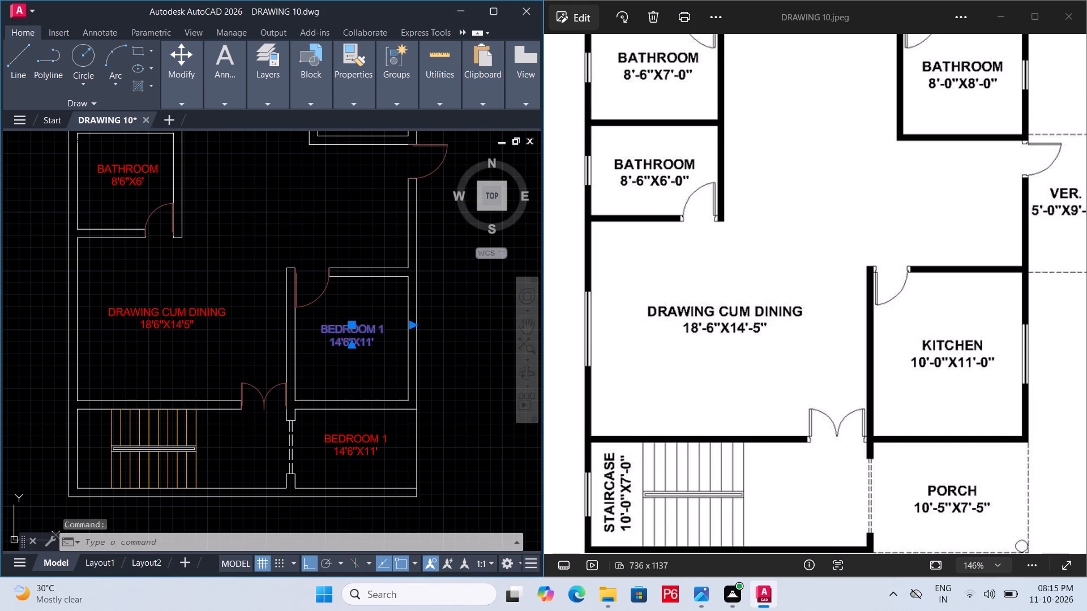
{"action": "left_click", "coordinate": [378, 342]}
{"action": "key", "text": "BackSpace"}
{"action": "key", "text": "BackSpace"}
{"action": "key", "text": "BackSpace"}
{"action": "key", "text": "BackSpace"}
{"action": "key", "text": "BackSpace"}
{"action": "key", "text": "BackSpace"}
{"action": "key", "text": "BackSpace"}
{"action": "key", "text": "BackSpace"}
{"action": "key", "text": "BackSpace"}
{"action": "key", "text": "BackSpace"}
{"action": "key", "text": "BackSpace"}
{"action": "key", "text": "BackSpace"}
{"action": "key", "text": "BackSpace"}
{"action": "key", "text": "BackSpace"}
{"action": "key", "text": "BackSpace"}
{"action": "key", "text": "BackSpace"}
{"action": "key", "text": "BackSpace"}
{"action": "key", "text": "BackSpace"}
{"action": "key", "text": "BackSpace"}
{"action": "key", "text": "BackSpace"}
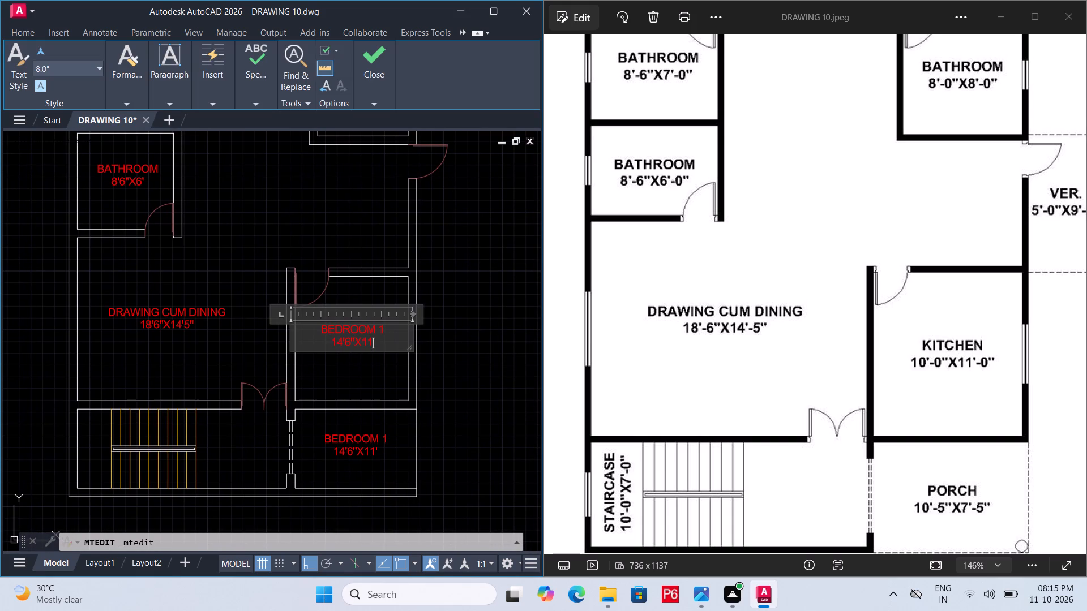
{"action": "type", "text": "KIT"}
{"action": "type", "text": "CHEN"}
{"action": "key", "text": "Return"}
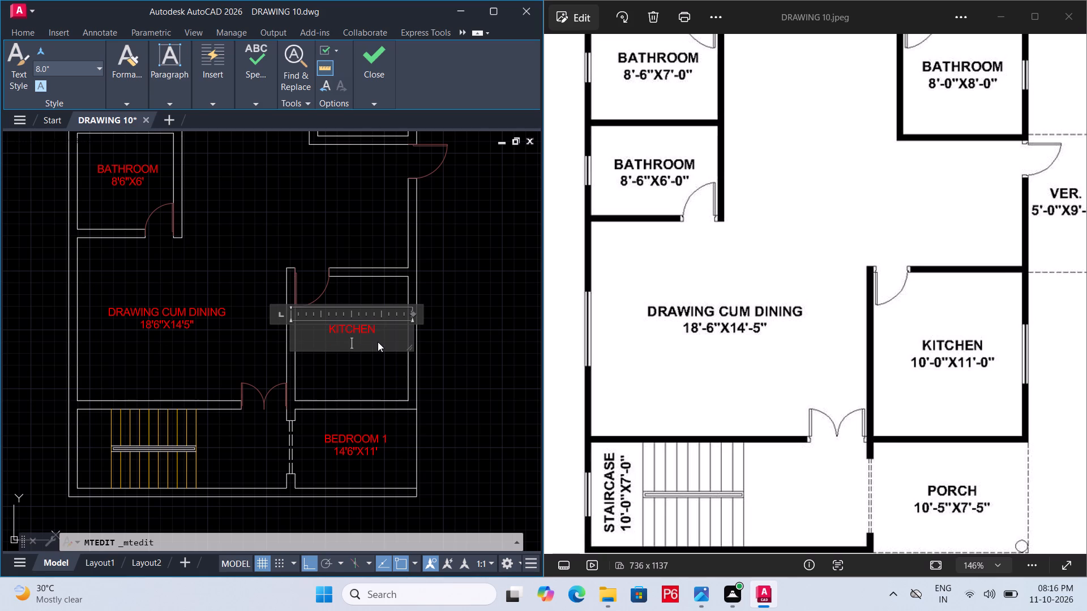
{"action": "type", "text": "10'"}
{"action": "key", "text": "x"}
{"action": "type", "text": "11'"}
{"action": "left_click", "coordinate": [373, 373]}
Replace the copied BEDROOM 1 label in the space south of the kitchen with "PORCH" over "10'5"X7'5"".
{"action": "double_click", "coordinate": [355, 448]}
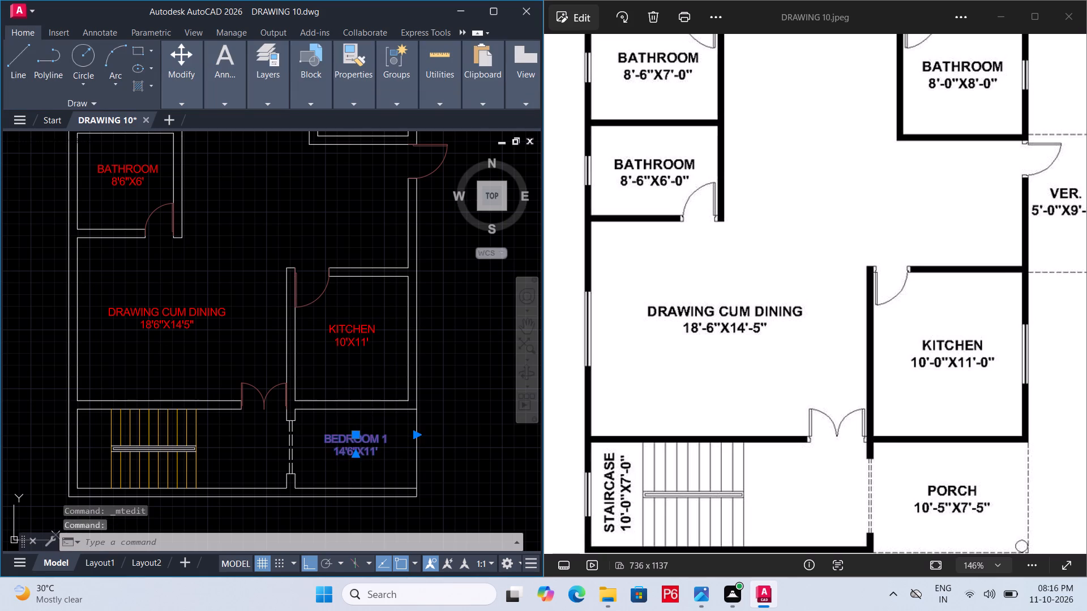
{"action": "left_click", "coordinate": [392, 450]}
{"action": "key", "text": "BackSpace"}
{"action": "key", "text": "BackSpace"}
{"action": "key", "text": "BackSpace"}
{"action": "key", "text": "BackSpace"}
{"action": "key", "text": "BackSpace"}
{"action": "key", "text": "BackSpace"}
{"action": "key", "text": "BackSpace"}
{"action": "key", "text": "BackSpace"}
{"action": "key", "text": "BackSpace"}
{"action": "key", "text": "BackSpace"}
{"action": "key", "text": "BackSpace"}
{"action": "key", "text": "BackSpace"}
{"action": "key", "text": "BackSpace"}
{"action": "key", "text": "BackSpace"}
{"action": "key", "text": "BackSpace"}
{"action": "key", "text": "BackSpace"}
{"action": "key", "text": "BackSpace"}
{"action": "key", "text": "BackSpace"}
{"action": "key", "text": "BackSpace"}
{"action": "key", "text": "BackSpace"}
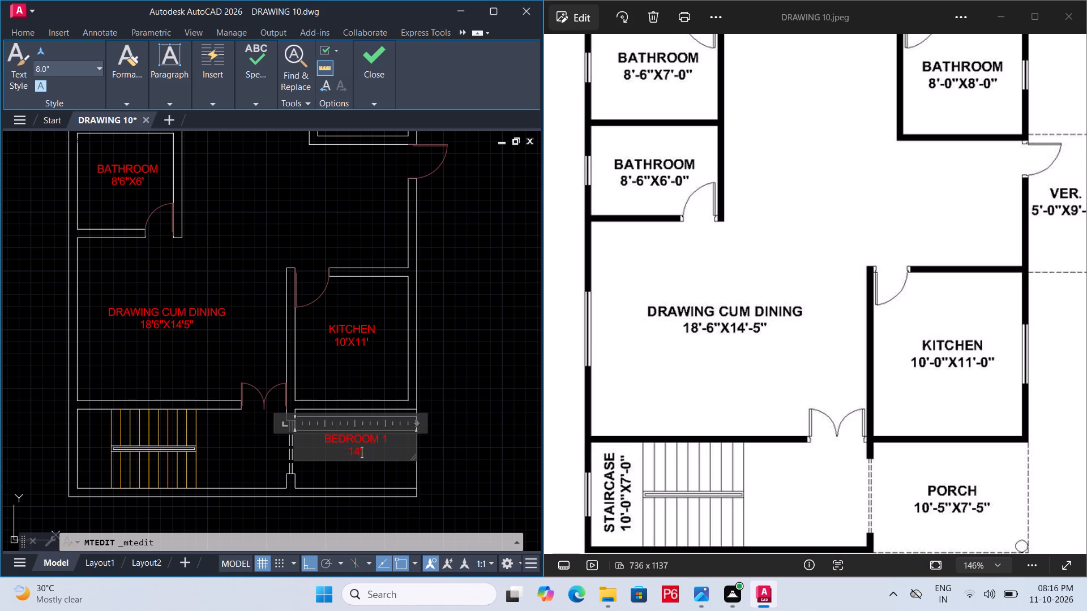
{"action": "type", "text": "PORCH"}
{"action": "key", "text": "Return"}
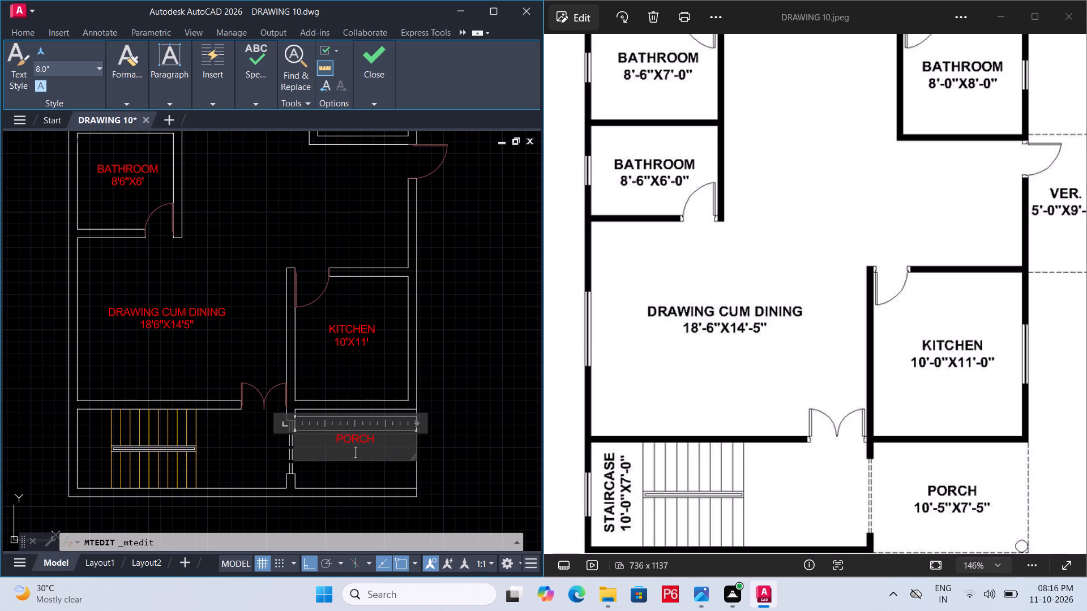
{"action": "type", "text": "10'5\""}
{"action": "key", "text": "x"}
{"action": "type", "text": "7;"}
{"action": "key", "text": "BackSpace"}
{"action": "type", "text": "'5\""}
{"action": "key", "text": "Return"}
{"action": "key", "text": "BackSpace"}
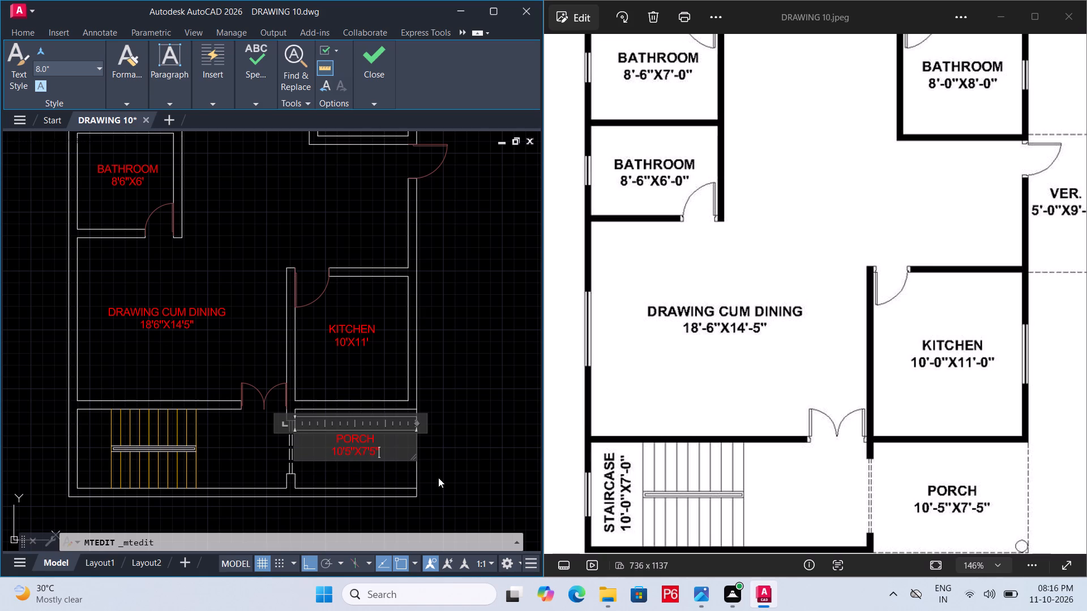
{"action": "left_click", "coordinate": [472, 480]}
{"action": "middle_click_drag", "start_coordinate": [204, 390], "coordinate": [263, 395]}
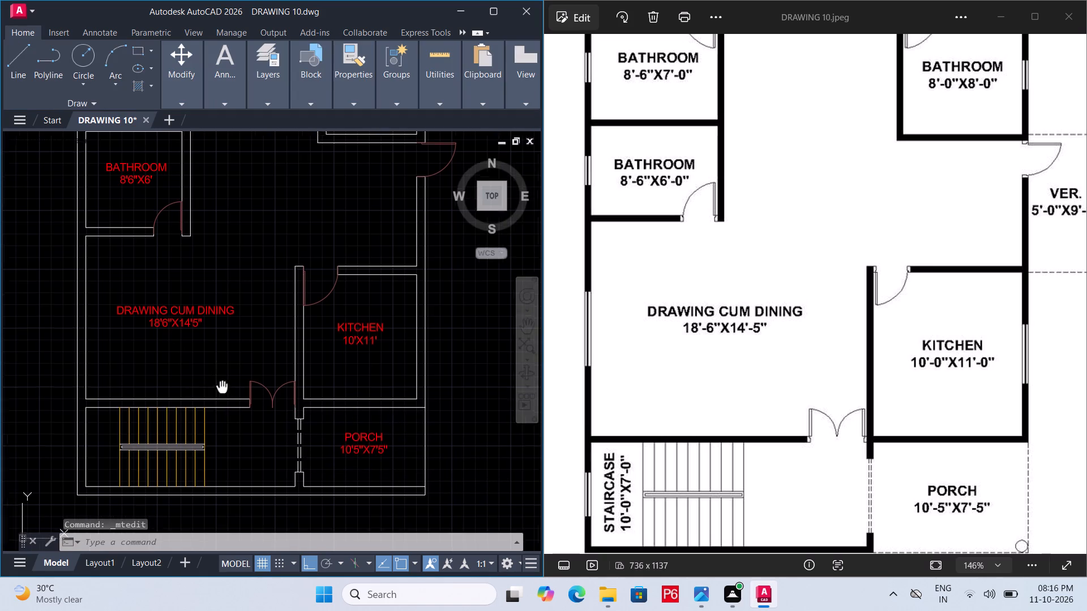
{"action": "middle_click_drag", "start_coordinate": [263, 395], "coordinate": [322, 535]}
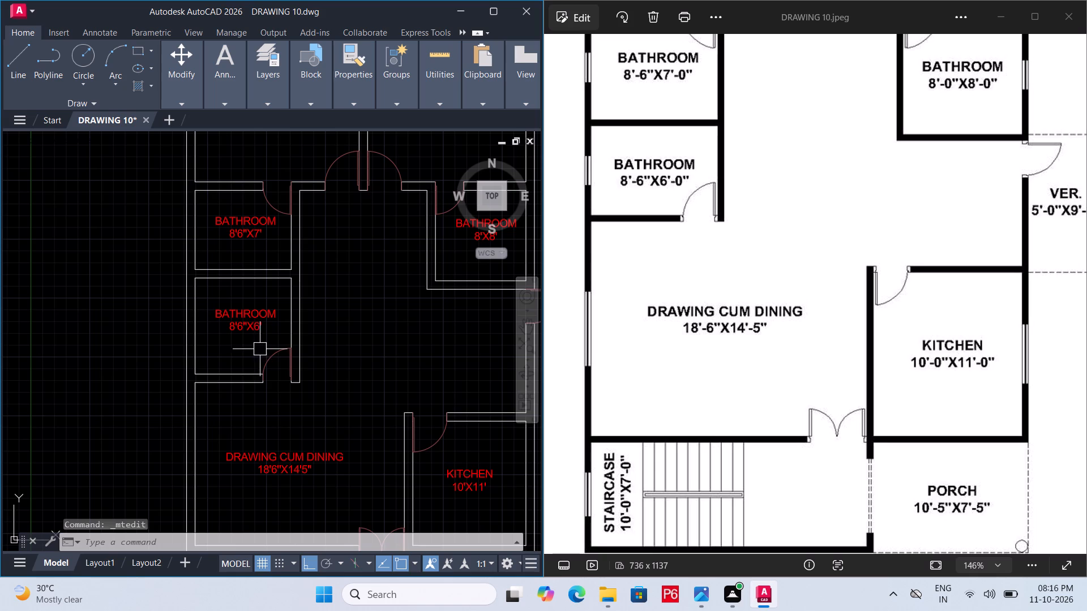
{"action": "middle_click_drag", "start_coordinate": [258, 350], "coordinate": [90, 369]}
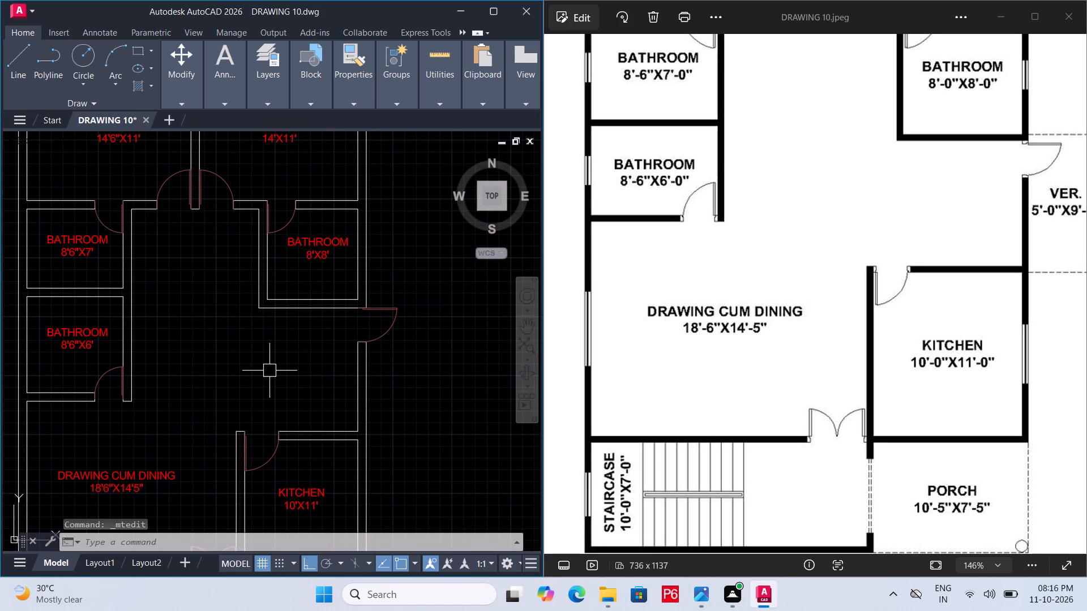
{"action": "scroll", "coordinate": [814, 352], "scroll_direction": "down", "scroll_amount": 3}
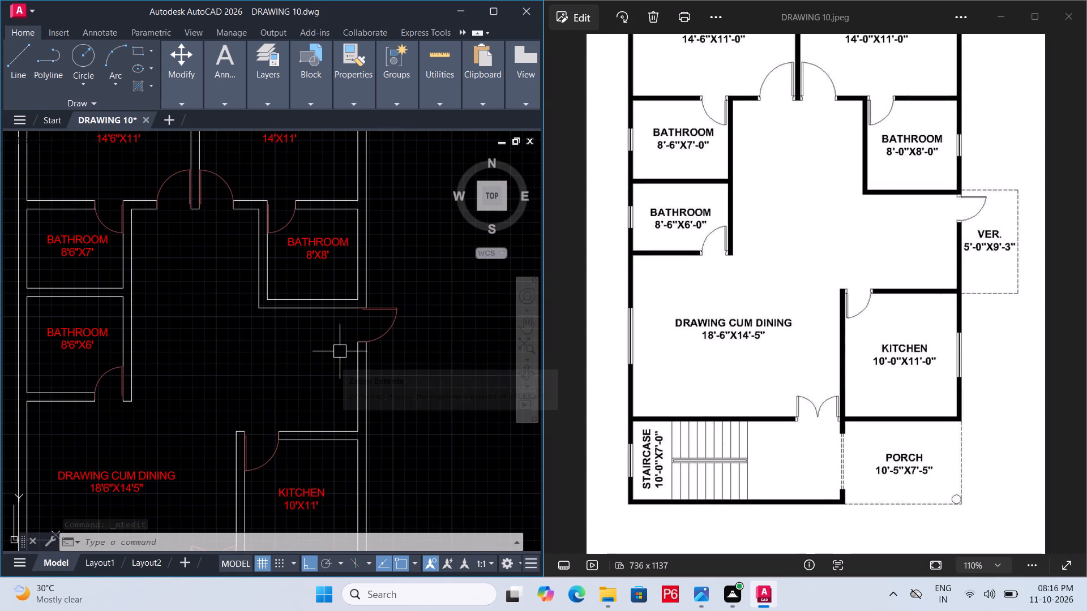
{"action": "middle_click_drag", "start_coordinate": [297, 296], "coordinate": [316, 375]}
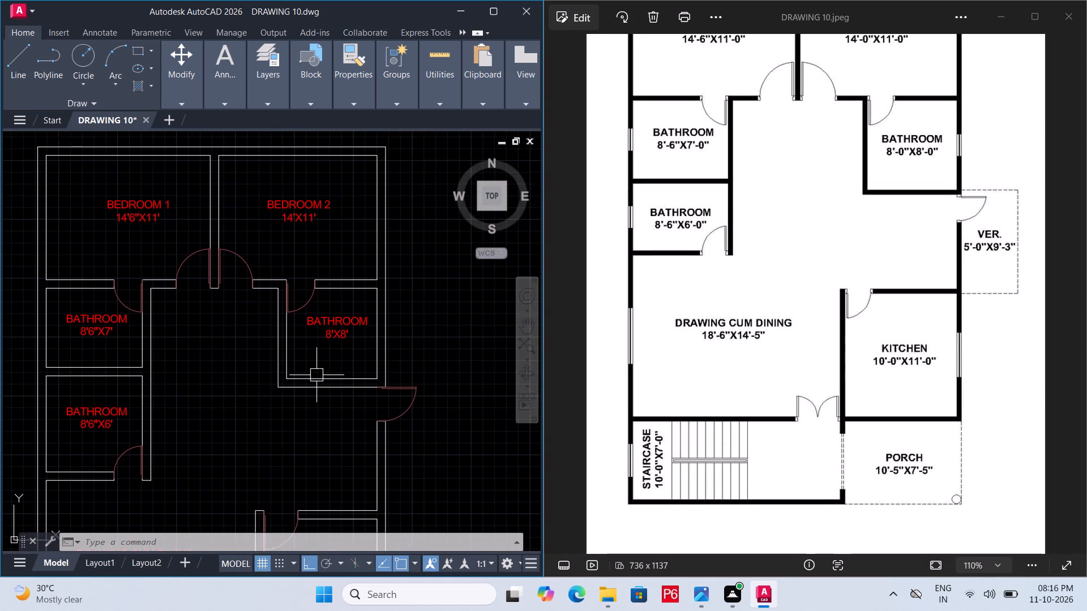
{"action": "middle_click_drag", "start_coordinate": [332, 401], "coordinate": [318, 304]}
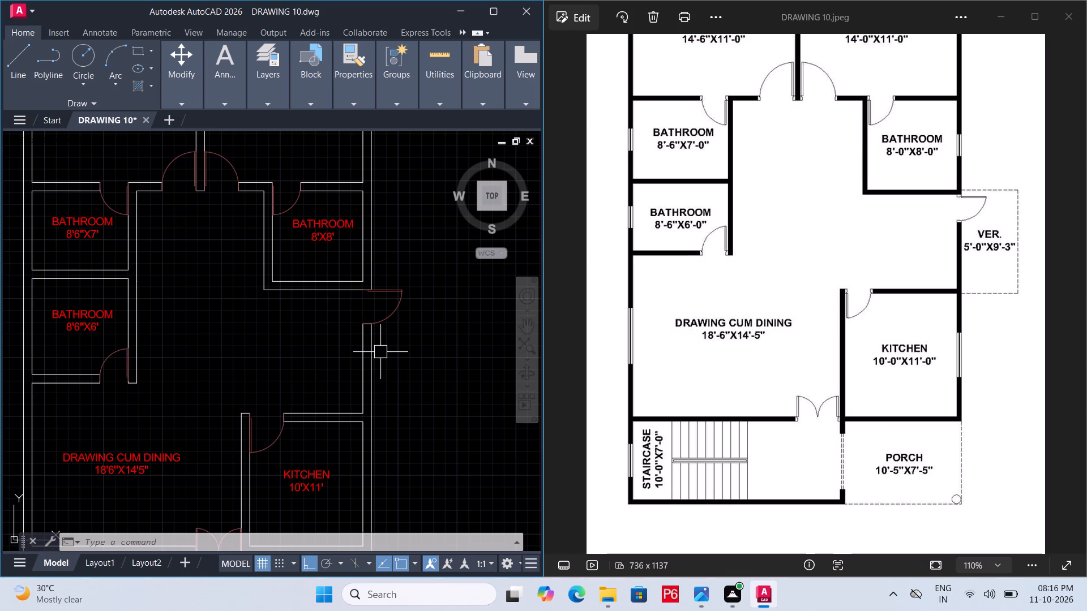
Draw the verandah outline off the outer east wall around the east door, 5' wide and 9'3" long, closing to the wall, and save.
{"action": "type", "text": "L"}
{"action": "key", "text": "space"}
{"action": "scroll", "coordinate": [410, 288], "scroll_direction": "up", "scroll_amount": 1}
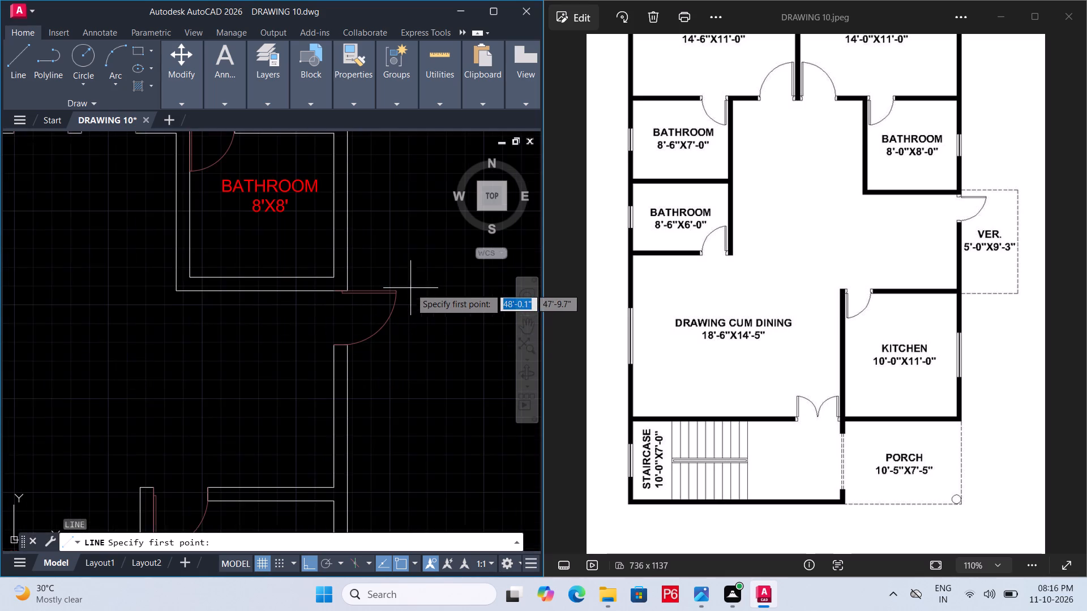
{"action": "middle_click_drag", "start_coordinate": [410, 288], "coordinate": [356, 271]}
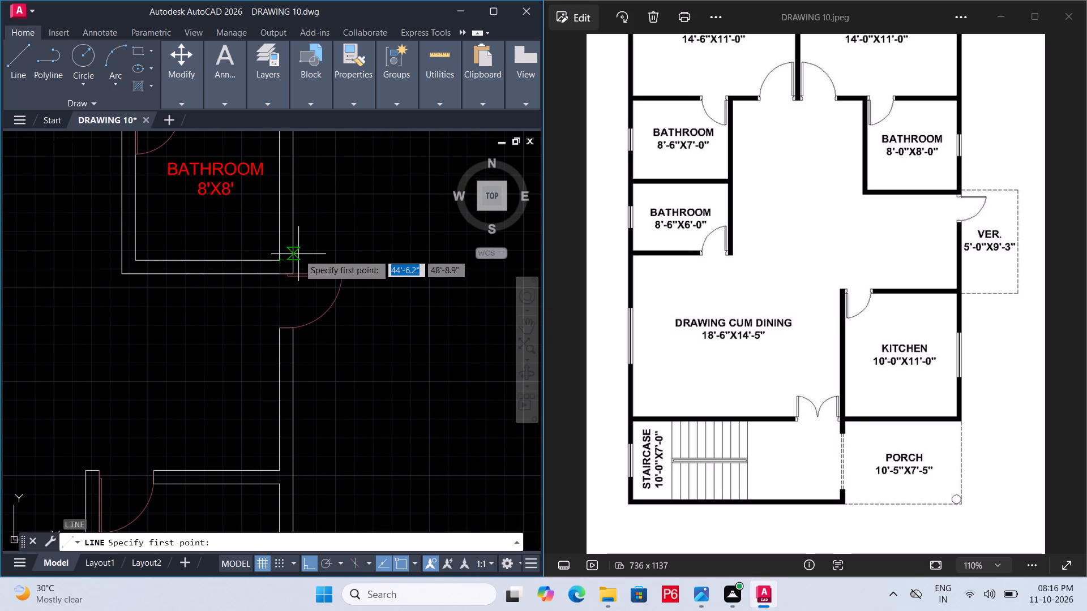
{"action": "left_click", "coordinate": [294, 257]}
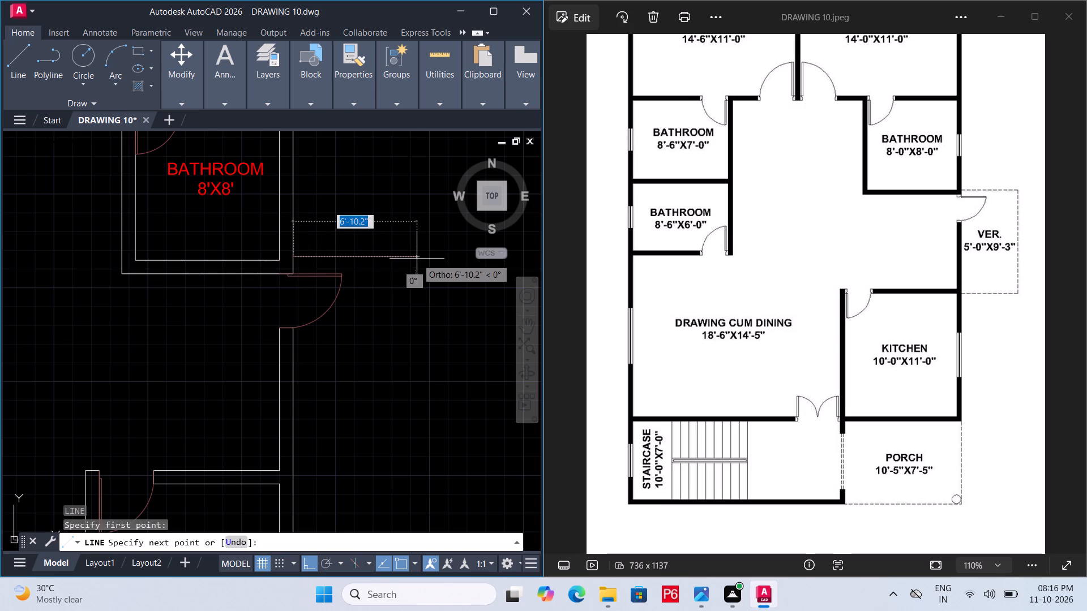
{"action": "type", "text": "5'"}
{"action": "key", "text": "Return"}
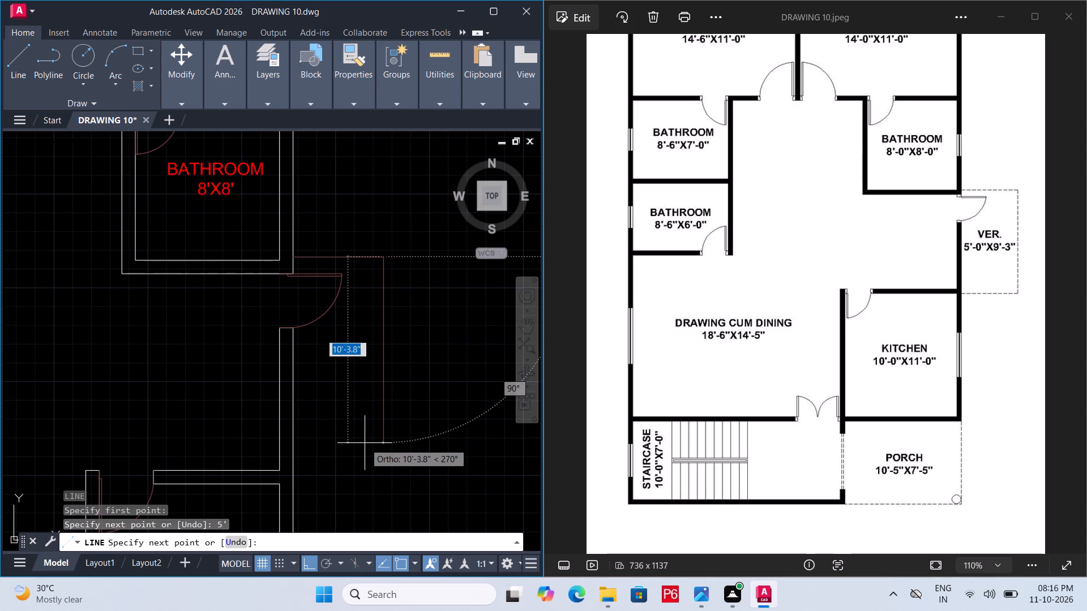
{"action": "type", "text": "9'"}
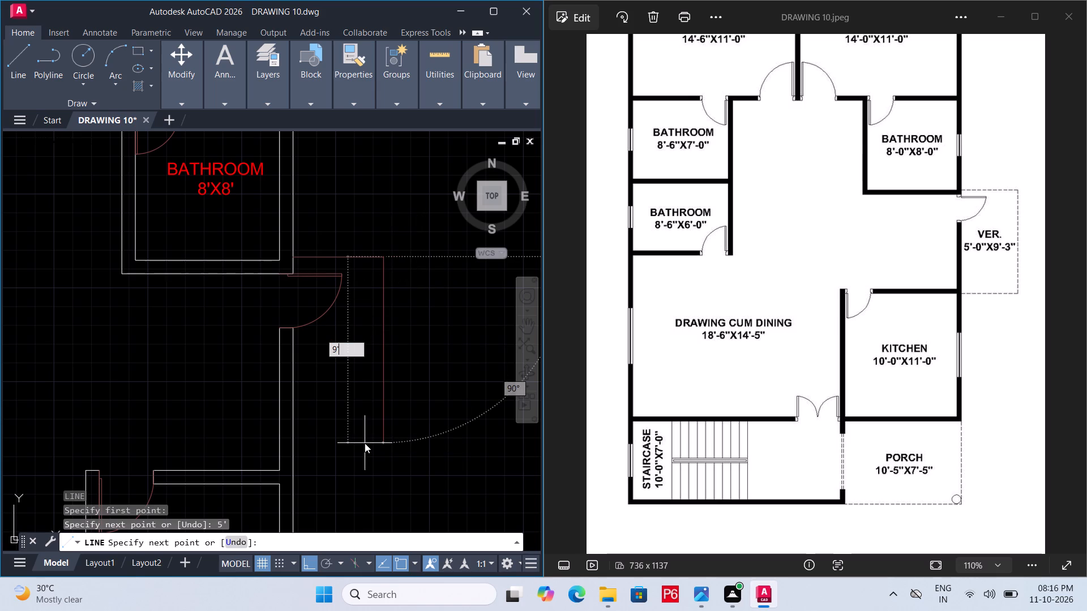
{"action": "key", "text": "3"}
{"action": "key", "text": "shift+quotedbl"}
{"action": "key", "text": "Return"}
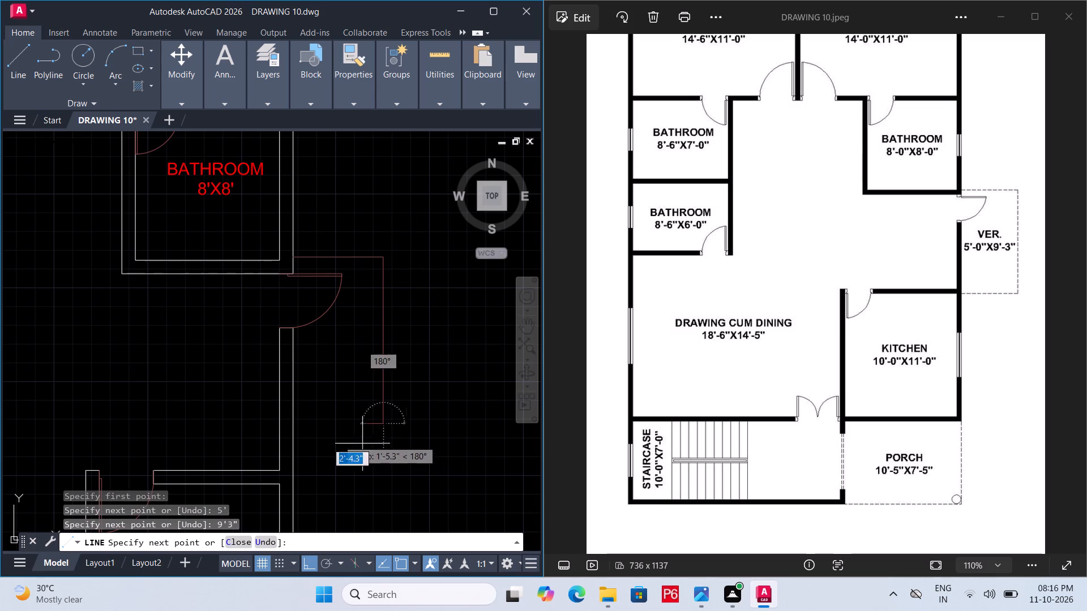
{"action": "left_click", "coordinate": [294, 428]}
{"action": "key", "text": "Escape"}
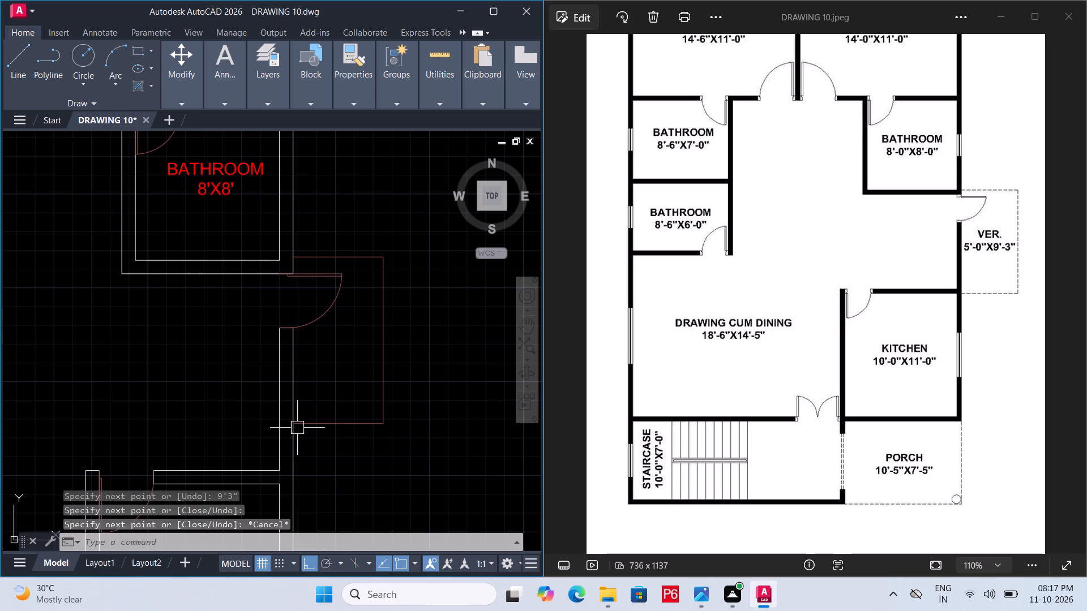
{"action": "key", "text": "ctrl+s"}
Move the three verandah outline lines to layer 0 and save the drawing.
{"action": "left_click", "coordinate": [331, 427]}
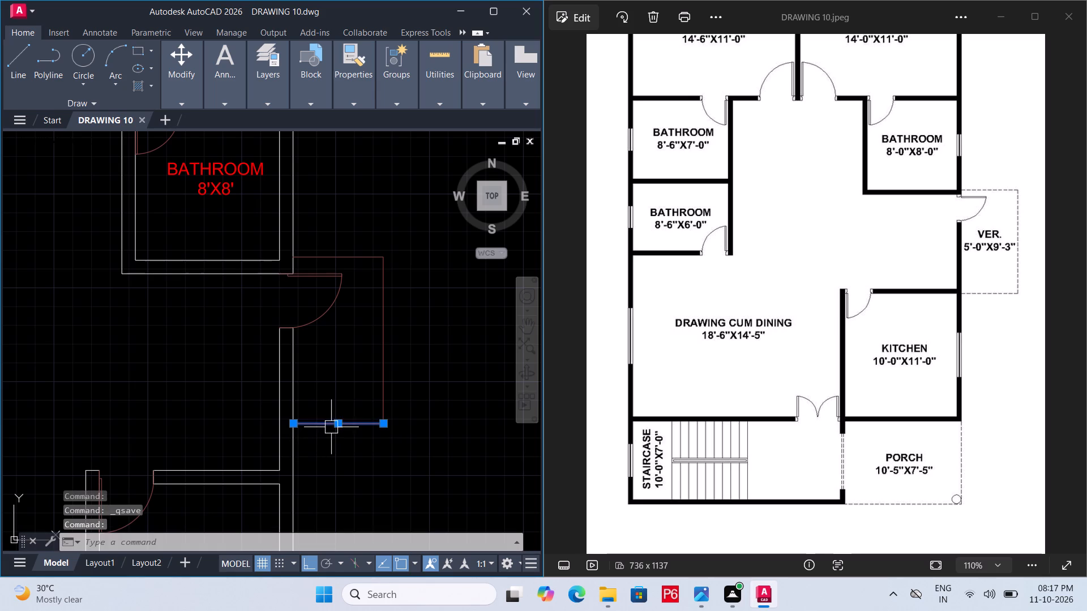
{"action": "left_click", "coordinate": [384, 379]}
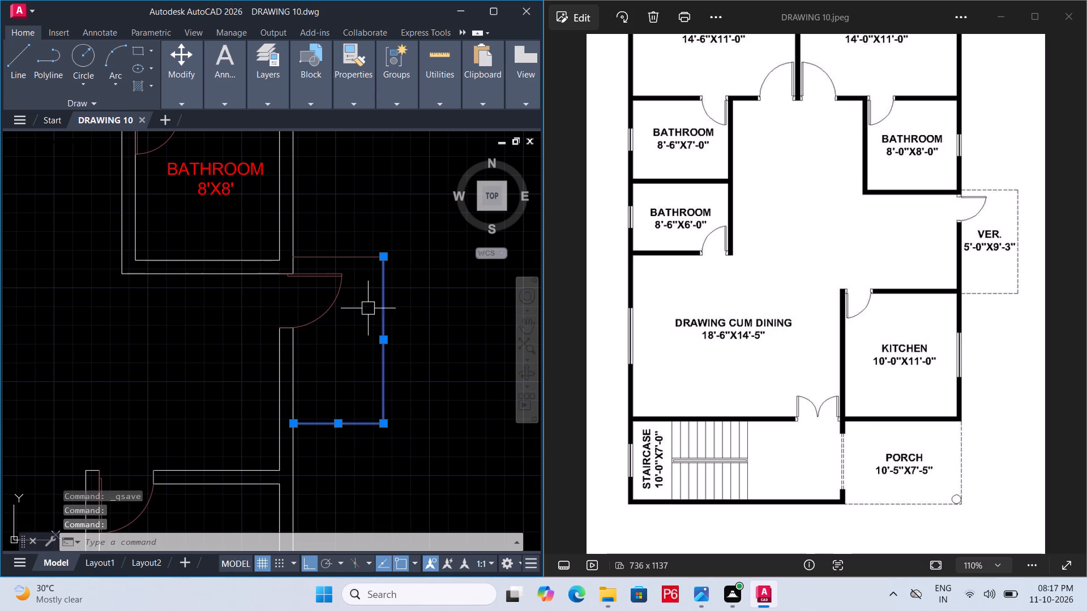
{"action": "left_click", "coordinate": [352, 255]}
{"action": "left_click", "coordinate": [283, 87]}
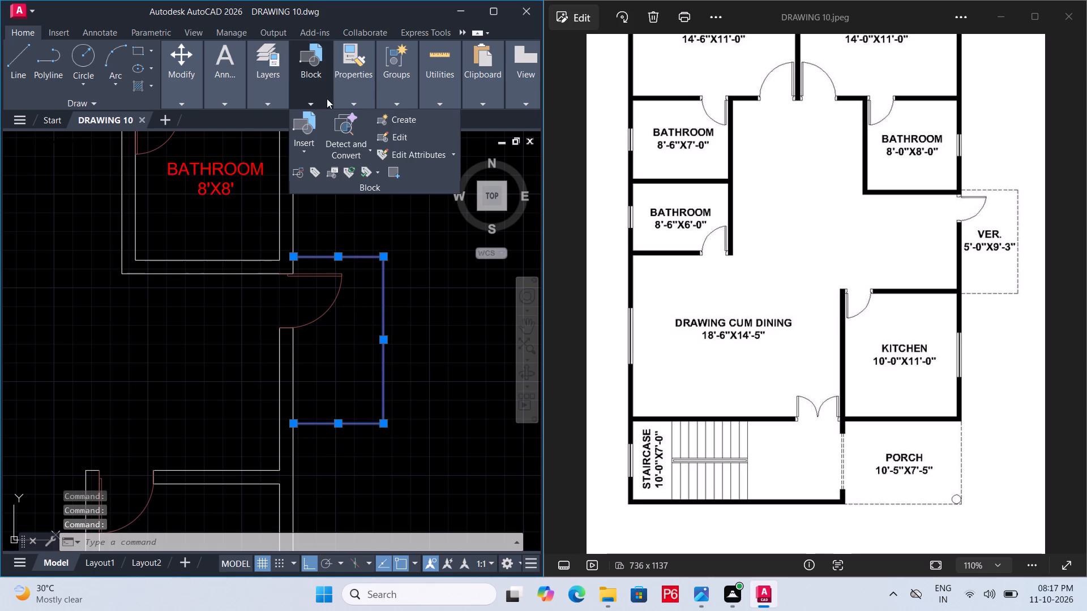
{"action": "left_click", "coordinate": [287, 99]}
{"action": "left_click", "coordinate": [358, 119]}
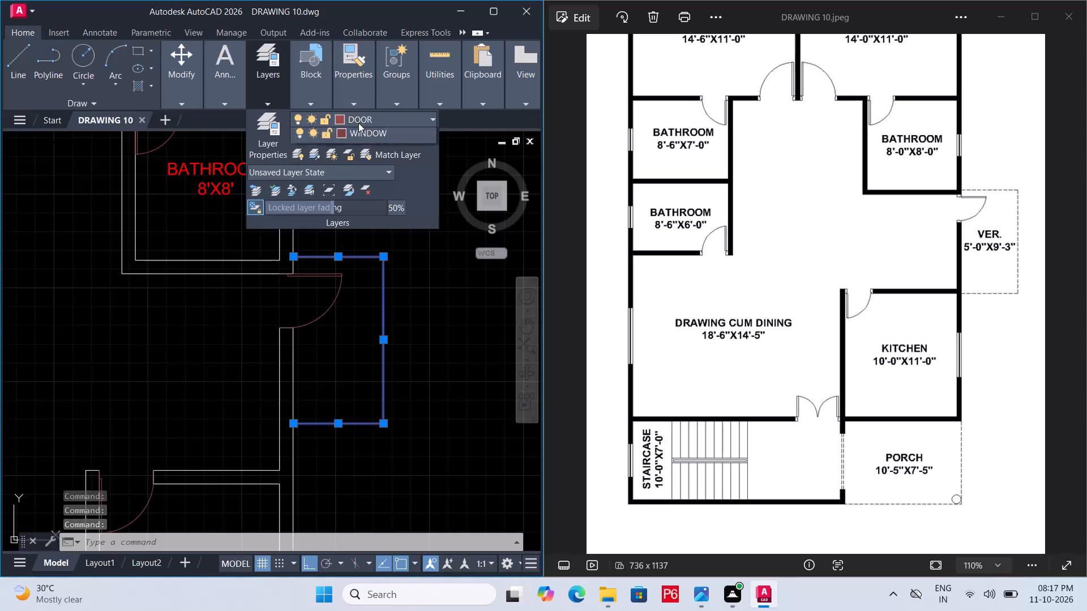
{"action": "left_click", "coordinate": [358, 136]}
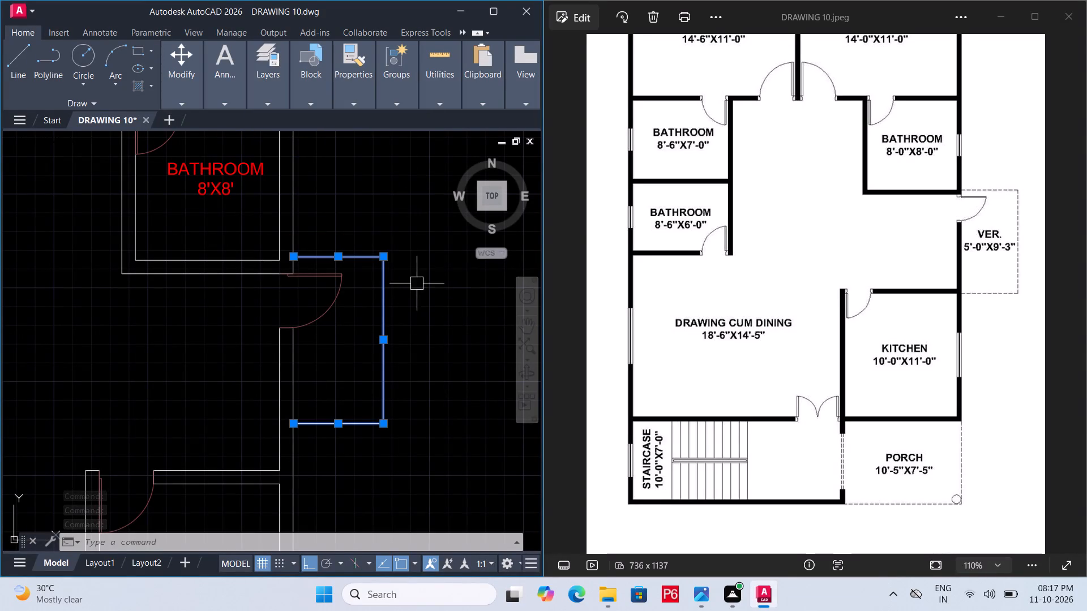
{"action": "key", "text": "space"}
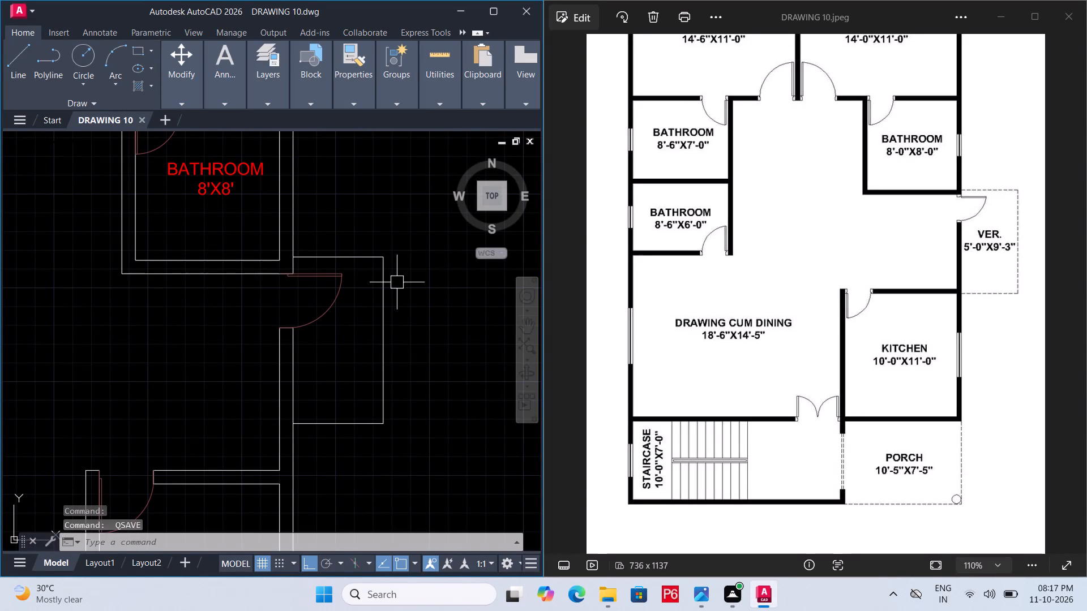
Set the linetype of the three verandah outline lines to the dashed ACAD_ISO02W100 and save the drawing.
{"action": "left_click", "coordinate": [371, 254]}
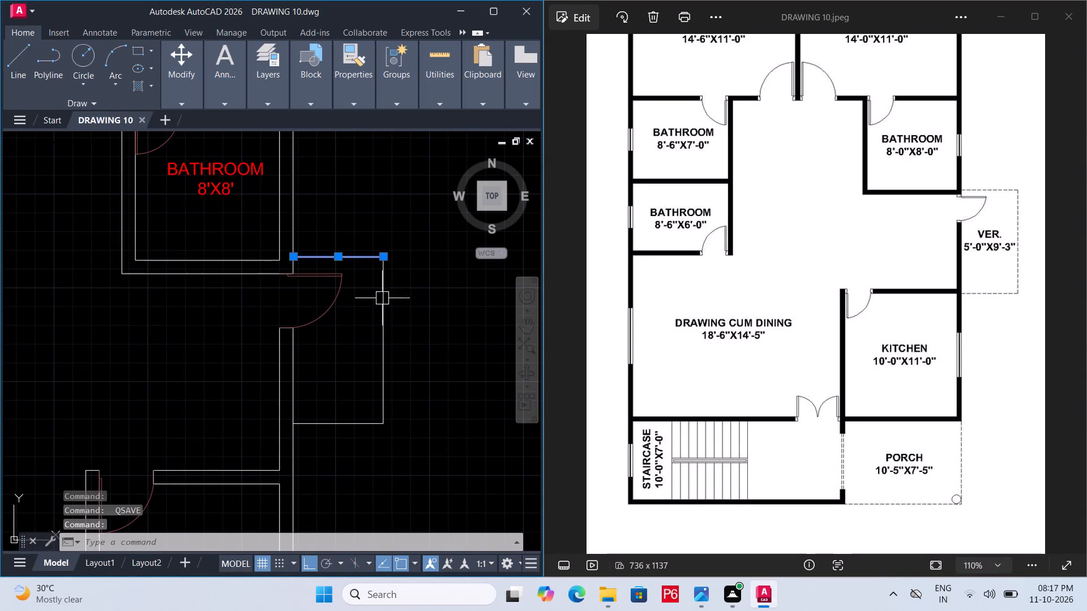
{"action": "left_click", "coordinate": [377, 303]}
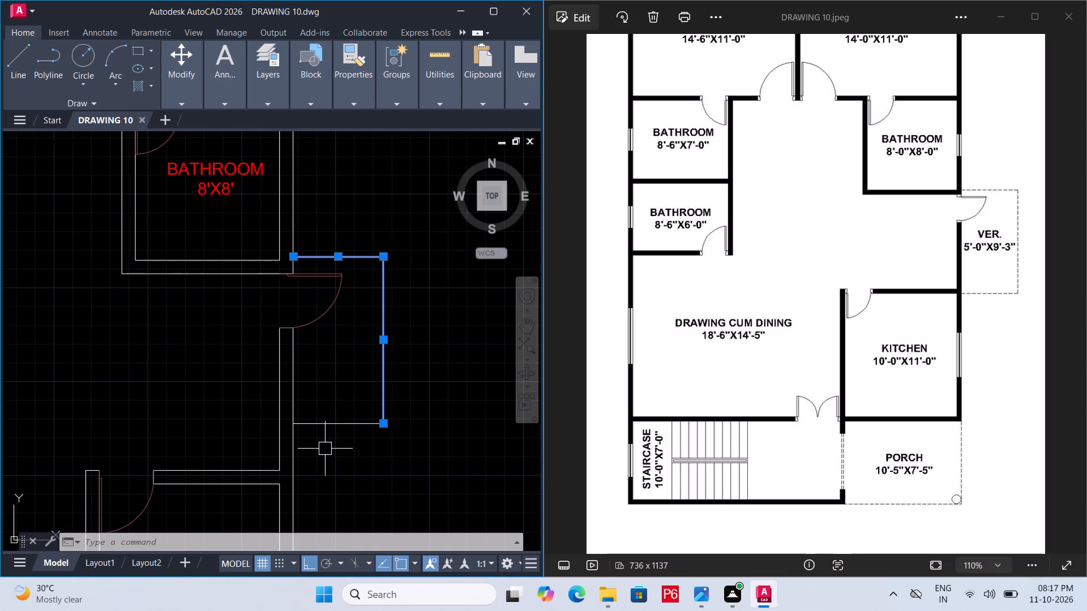
{"action": "left_click", "coordinate": [341, 421]}
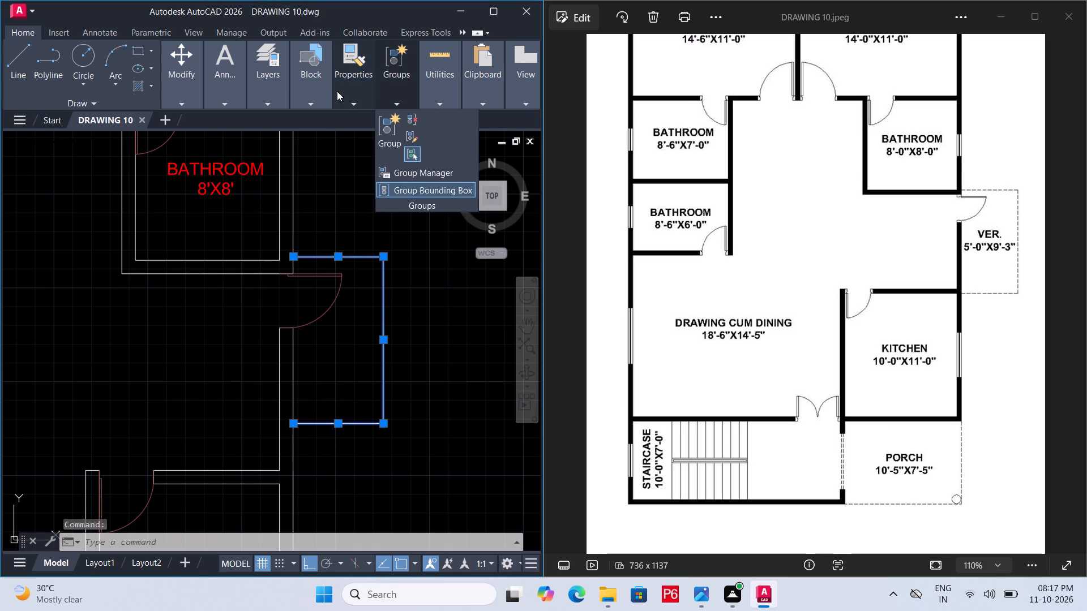
{"action": "left_click", "coordinate": [274, 97]}
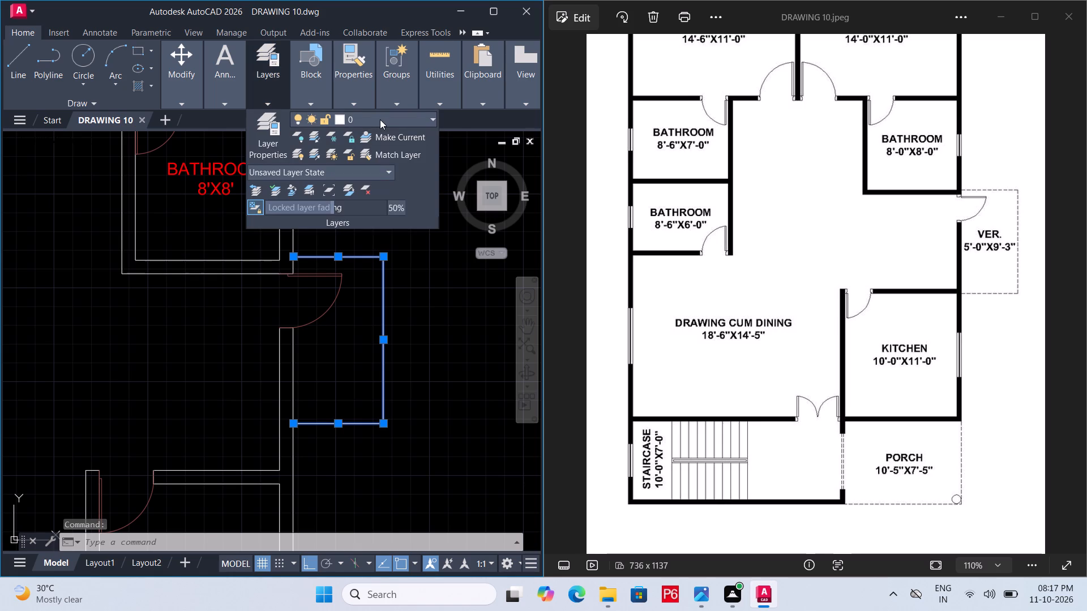
{"action": "left_click", "coordinate": [380, 119]}
{"action": "left_click", "coordinate": [361, 91]}
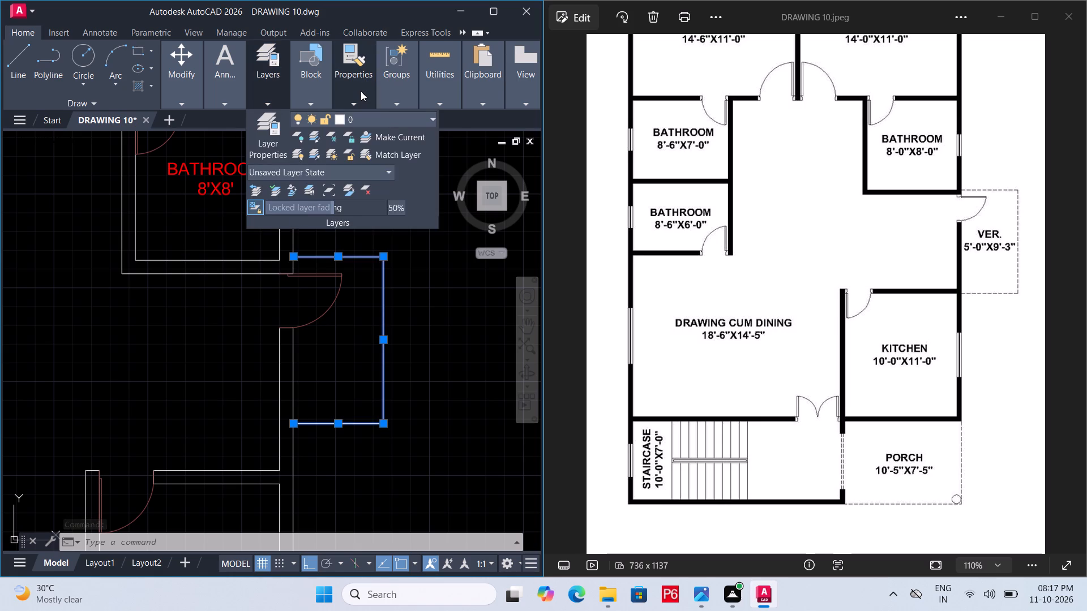
{"action": "left_click", "coordinate": [361, 91]}
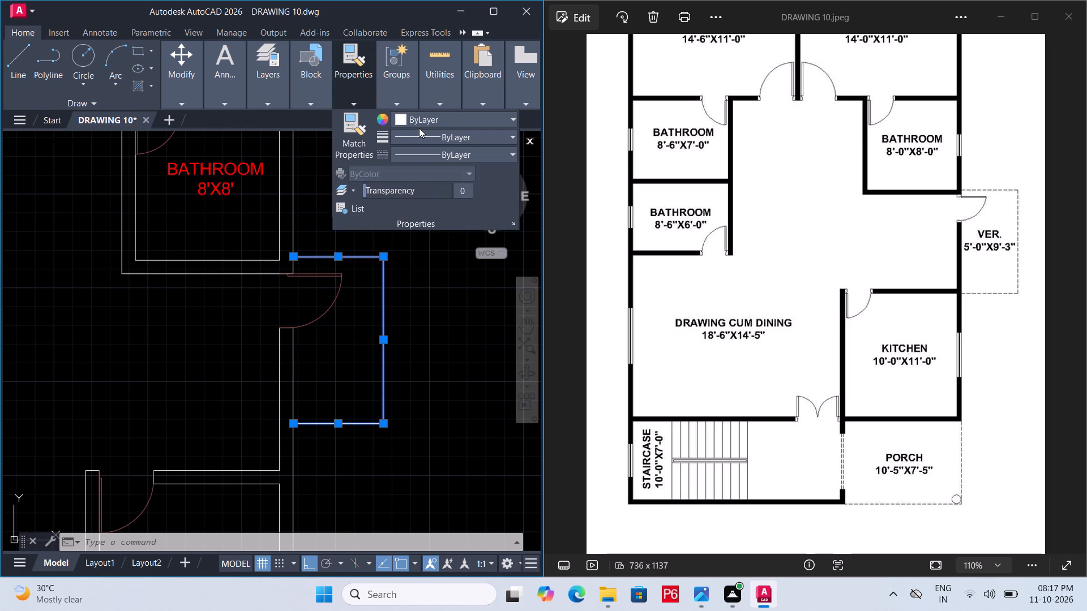
{"action": "left_click", "coordinate": [452, 157]}
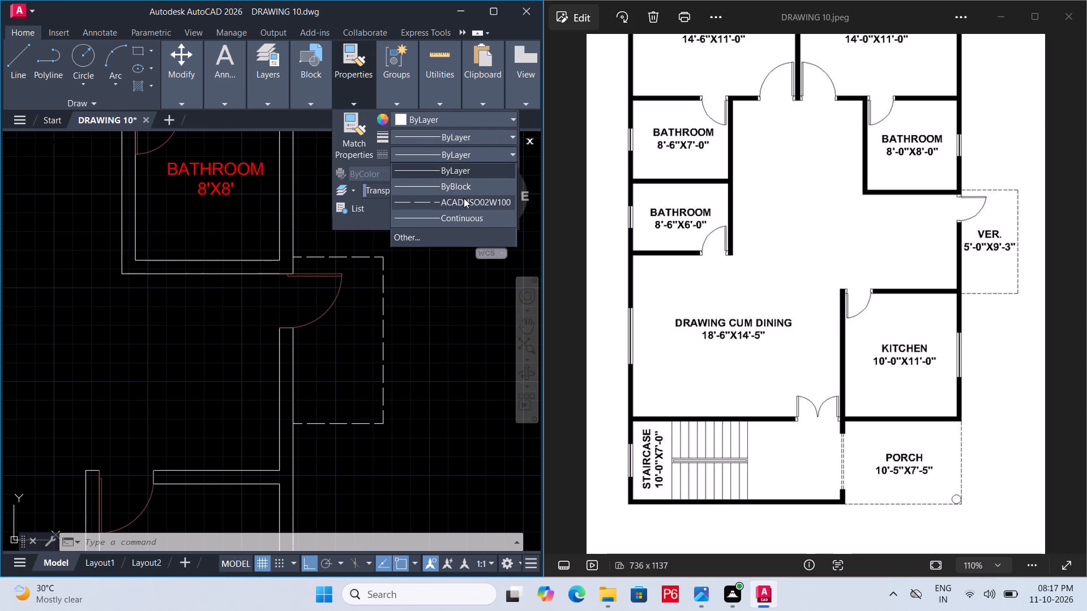
{"action": "left_click", "coordinate": [464, 198]}
{"action": "key", "text": "Escape"}
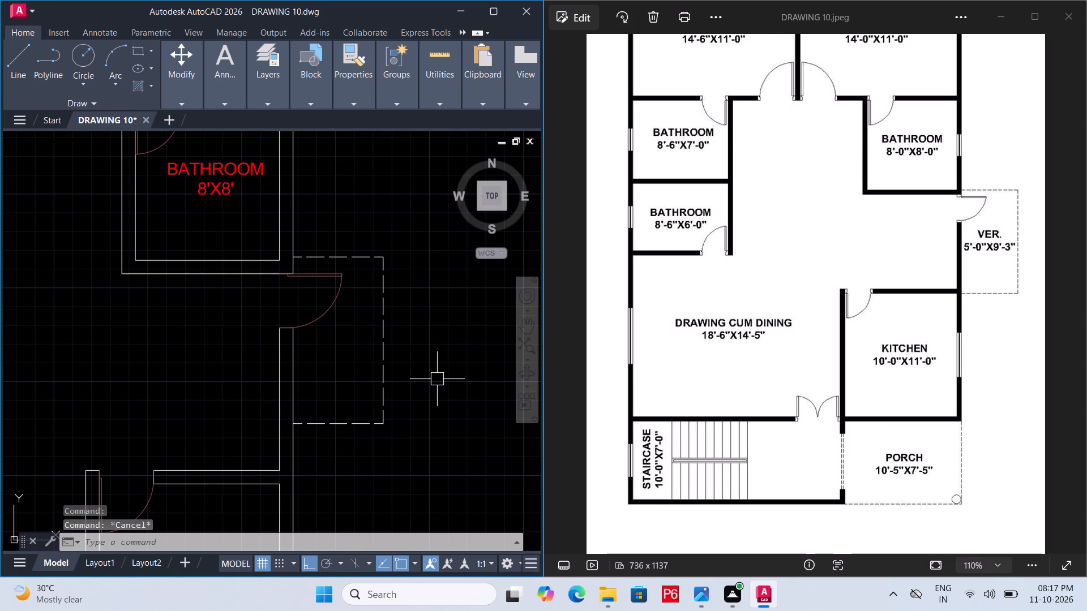
{"action": "key", "text": "ctrl+s"}
{"action": "key", "text": "ctrl+s"}
{"action": "key", "text": "ctrl+s"}
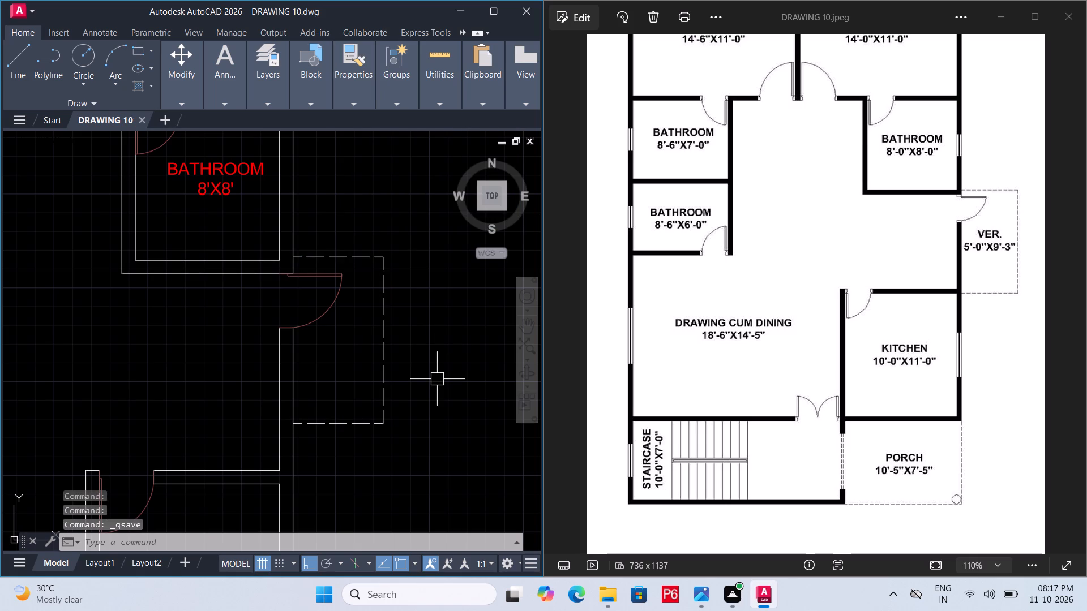
Copy the BATHROOM 8'X8' label into the verandah outline, below the door swing, with Ortho off.
{"action": "scroll", "coordinate": [429, 378], "scroll_direction": "down", "scroll_amount": 1}
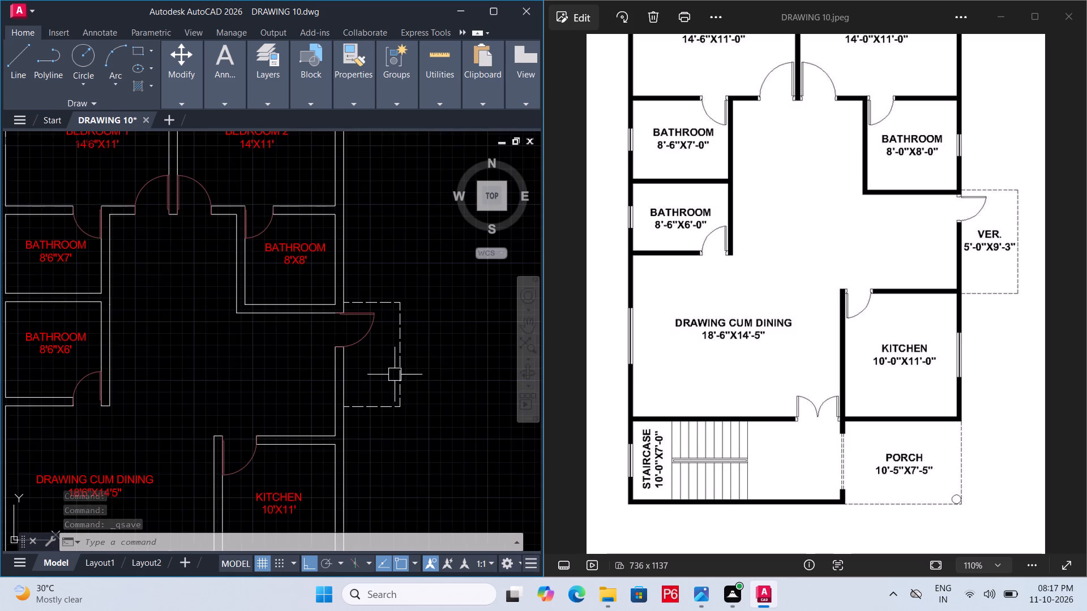
{"action": "scroll", "coordinate": [395, 375], "scroll_direction": "up", "scroll_amount": 1}
{"action": "left_click", "coordinate": [241, 183]}
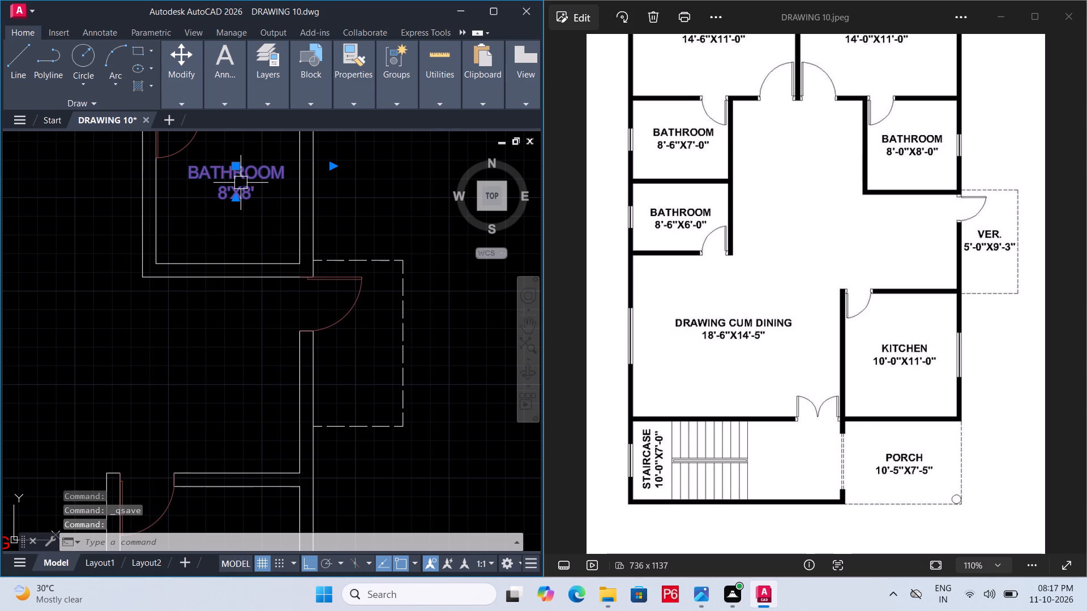
{"action": "type", "text": "CO"}
{"action": "key", "text": "space"}
{"action": "left_click", "coordinate": [241, 183]}
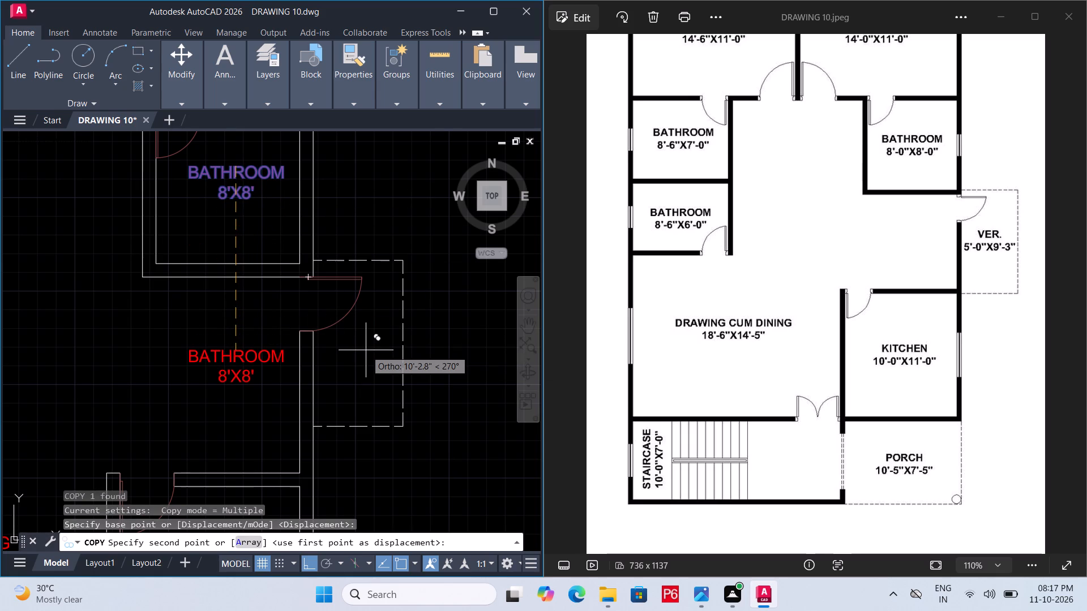
{"action": "key", "text": "F8"}
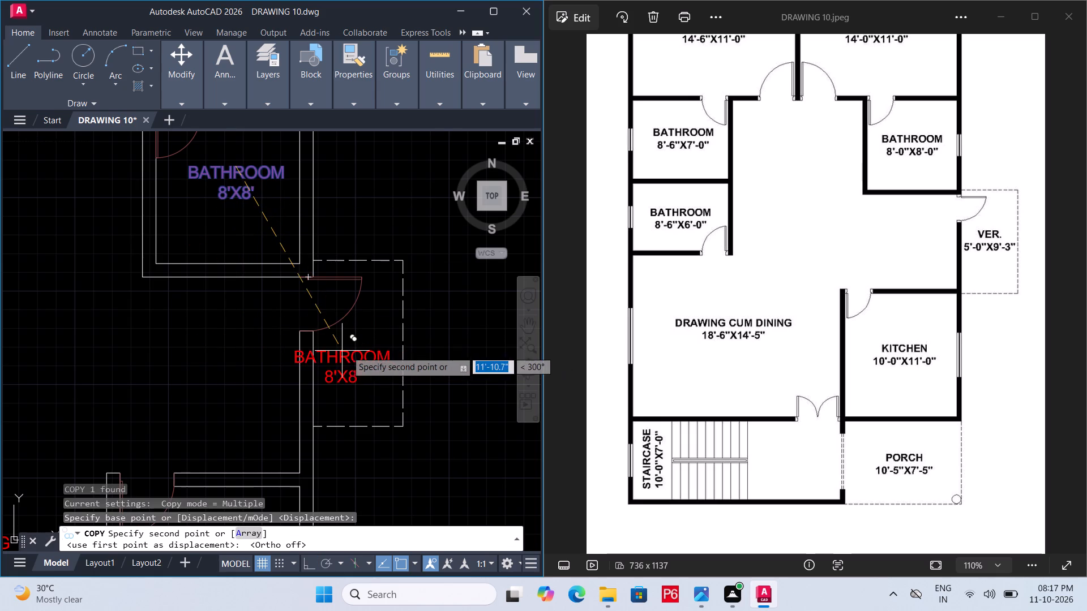
{"action": "left_click", "coordinate": [361, 345]}
{"action": "key", "text": "Escape"}
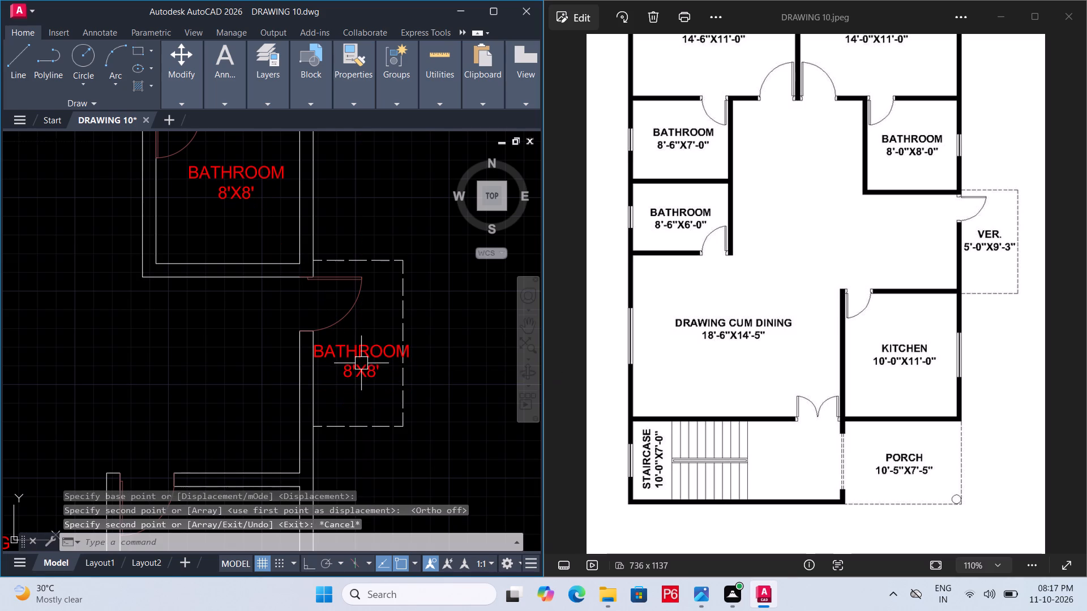
Replace the copied BATHROOM label in the verandah with "VER" over "5'X9'3"" and save the drawing.
{"action": "double_click", "coordinate": [365, 363]}
{"action": "double_click", "coordinate": [397, 373]}
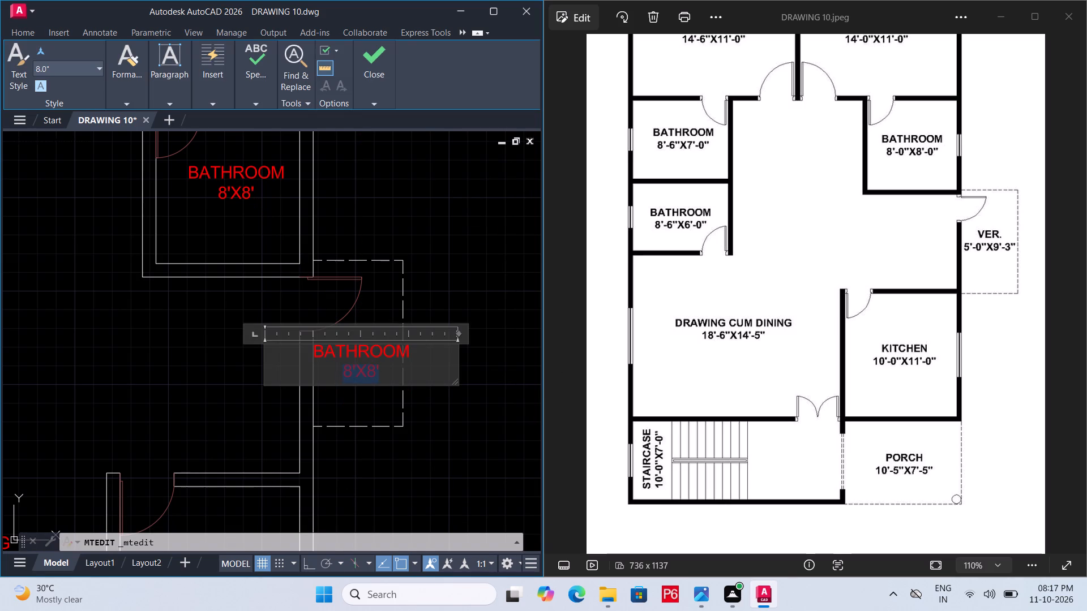
{"action": "key", "text": "BackSpace"}
{"action": "key", "text": "BackSpace"}
{"action": "key", "text": "BackSpace"}
{"action": "key", "text": "BackSpace"}
{"action": "key", "text": "BackSpace"}
{"action": "key", "text": "BackSpace"}
{"action": "key", "text": "BackSpace"}
{"action": "key", "text": "BackSpace"}
{"action": "key", "text": "BackSpace"}
{"action": "key", "text": "BackSpace"}
{"action": "key", "text": "BackSpace"}
{"action": "key", "text": "BackSpace"}
{"action": "key", "text": "BackSpace"}
{"action": "key", "text": "BackSpace"}
{"action": "key", "text": "BackSpace"}
{"action": "key", "text": "BackSpace"}
{"action": "key", "text": "BackSpace"}
{"action": "key", "text": "BackSpace"}
{"action": "key", "text": "BackSpace"}
{"action": "key", "text": "BackSpace"}
{"action": "type", "text": "VER"}
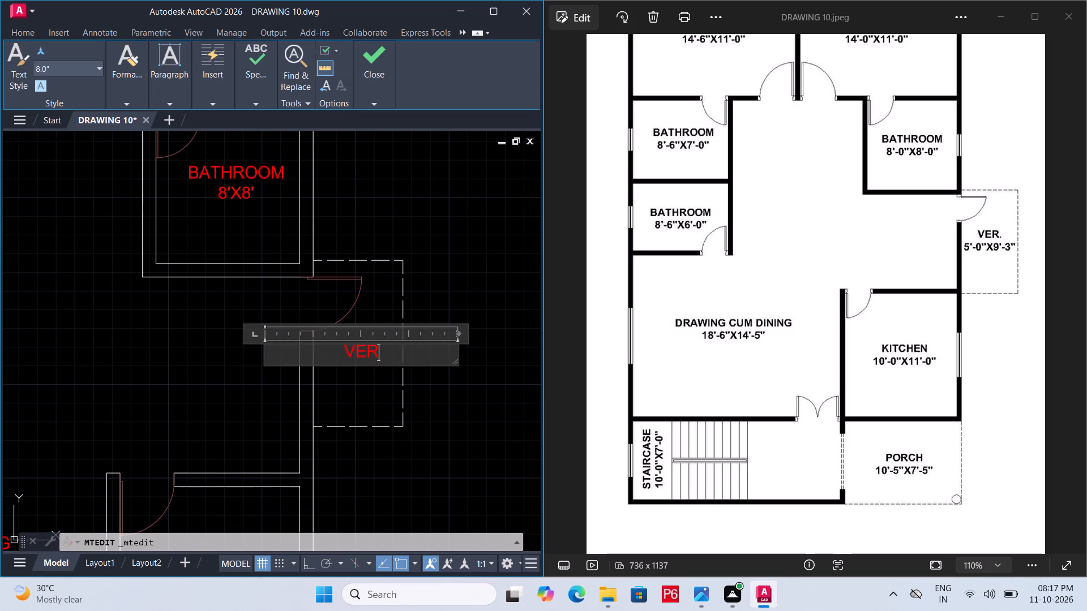
{"action": "key", "text": "Return"}
{"action": "key", "text": "4"}
{"action": "key", "text": "BackSpace"}
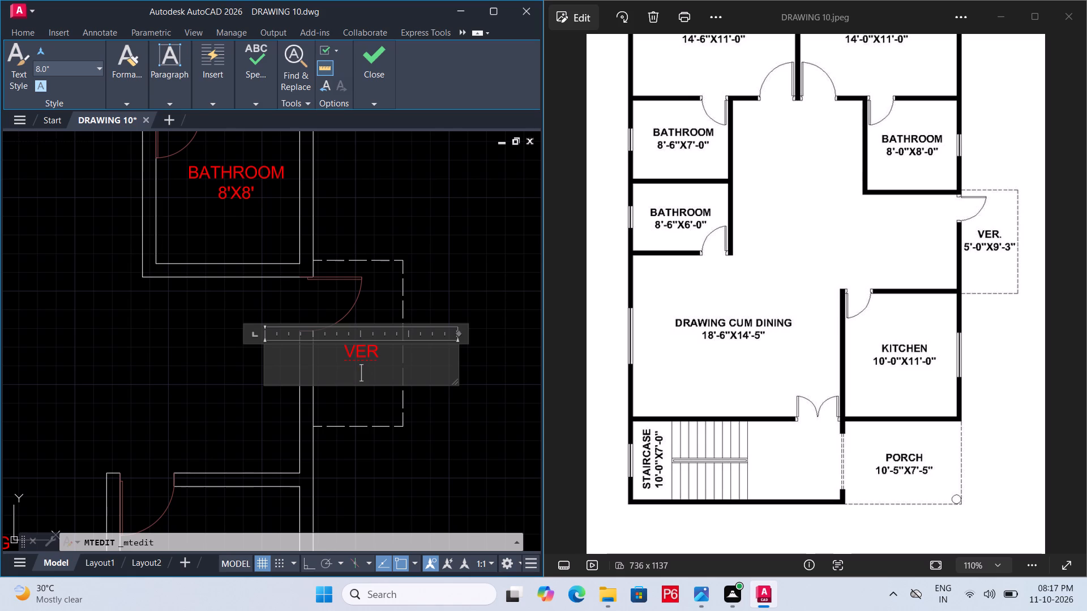
{"action": "type", "text": "5'"}
{"action": "key", "text": "x"}
{"action": "type", "text": "9'3\""}
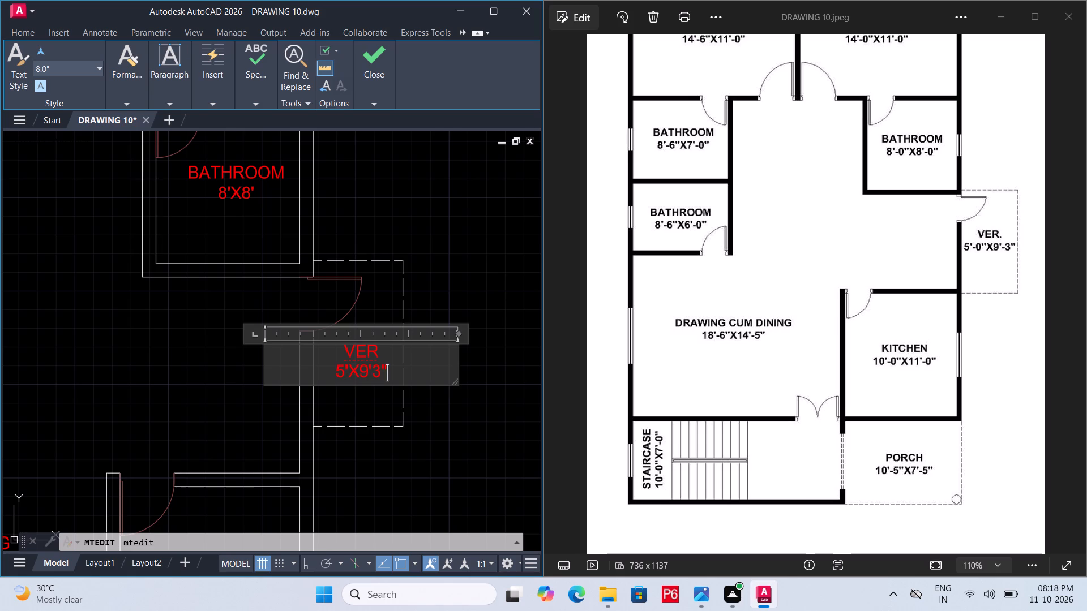
{"action": "left_click", "coordinate": [478, 422]}
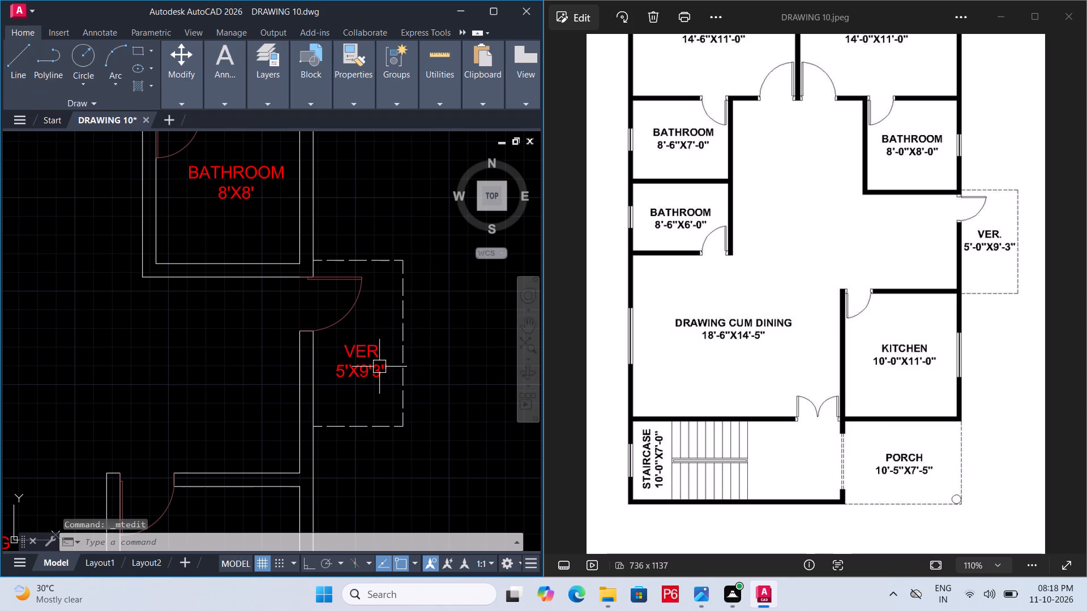
{"action": "scroll", "coordinate": [381, 376], "scroll_direction": "down", "scroll_amount": 1}
{"action": "key", "text": "ctrl+s"}
{"action": "key", "text": "ctrl+s"}
{"action": "key", "text": "ctrl+s"}
{"action": "key", "text": "ctrl+s"}
{"action": "key", "text": "ctrl+s"}
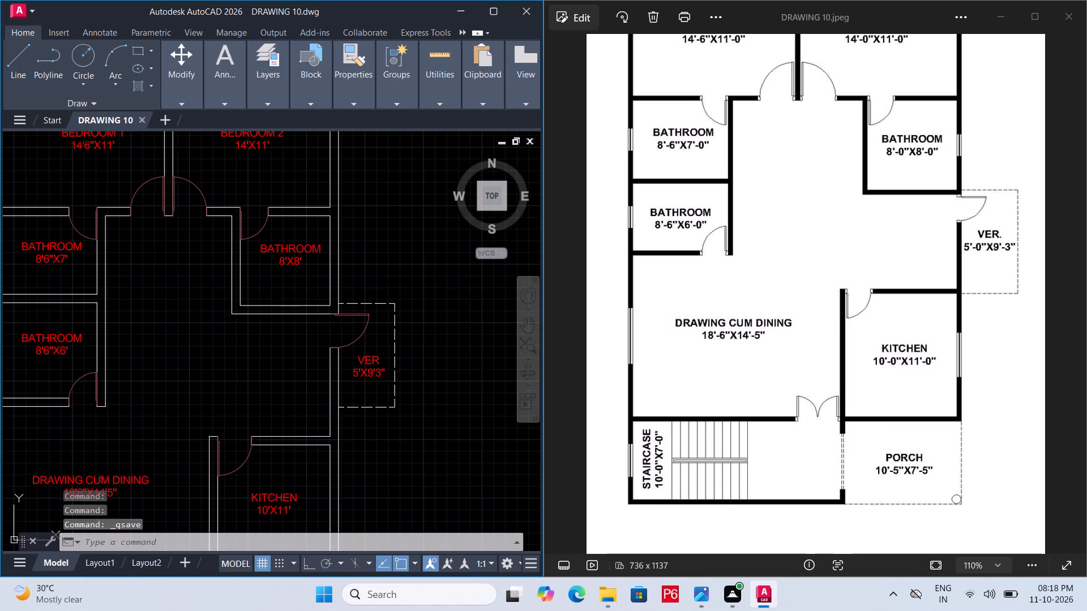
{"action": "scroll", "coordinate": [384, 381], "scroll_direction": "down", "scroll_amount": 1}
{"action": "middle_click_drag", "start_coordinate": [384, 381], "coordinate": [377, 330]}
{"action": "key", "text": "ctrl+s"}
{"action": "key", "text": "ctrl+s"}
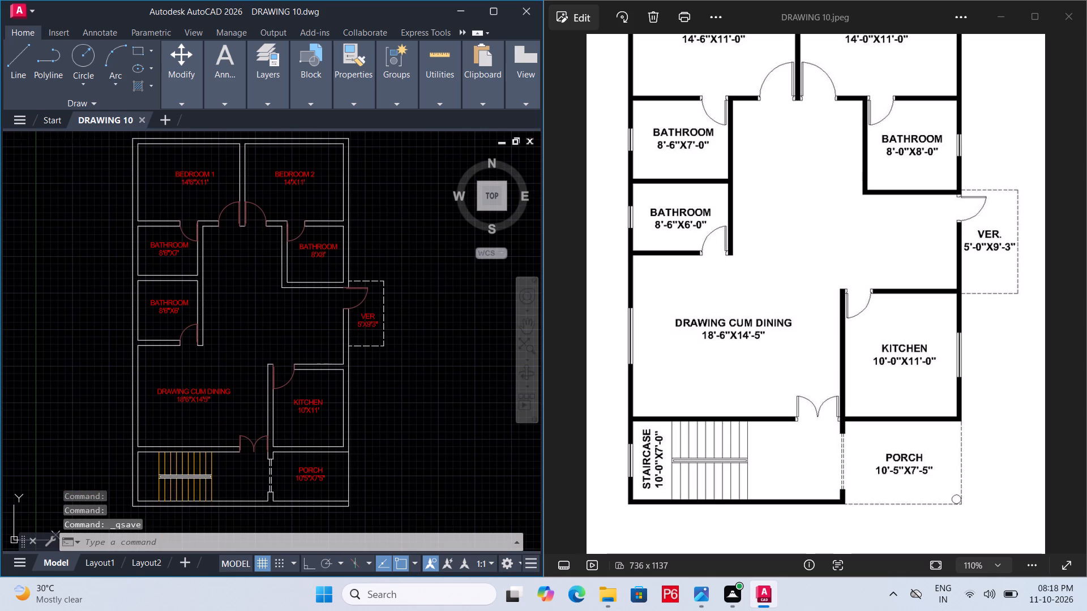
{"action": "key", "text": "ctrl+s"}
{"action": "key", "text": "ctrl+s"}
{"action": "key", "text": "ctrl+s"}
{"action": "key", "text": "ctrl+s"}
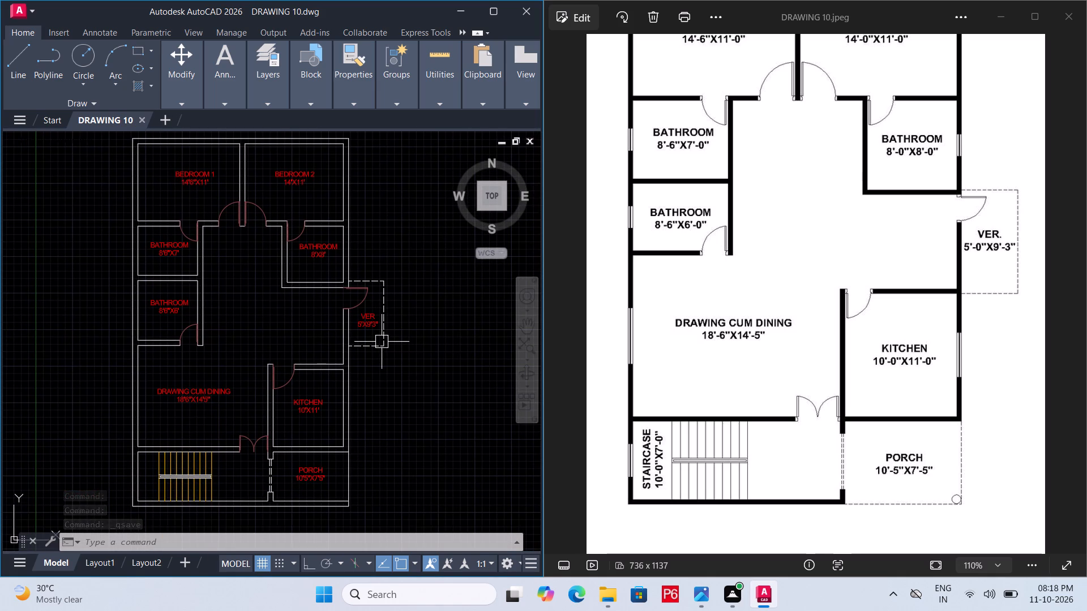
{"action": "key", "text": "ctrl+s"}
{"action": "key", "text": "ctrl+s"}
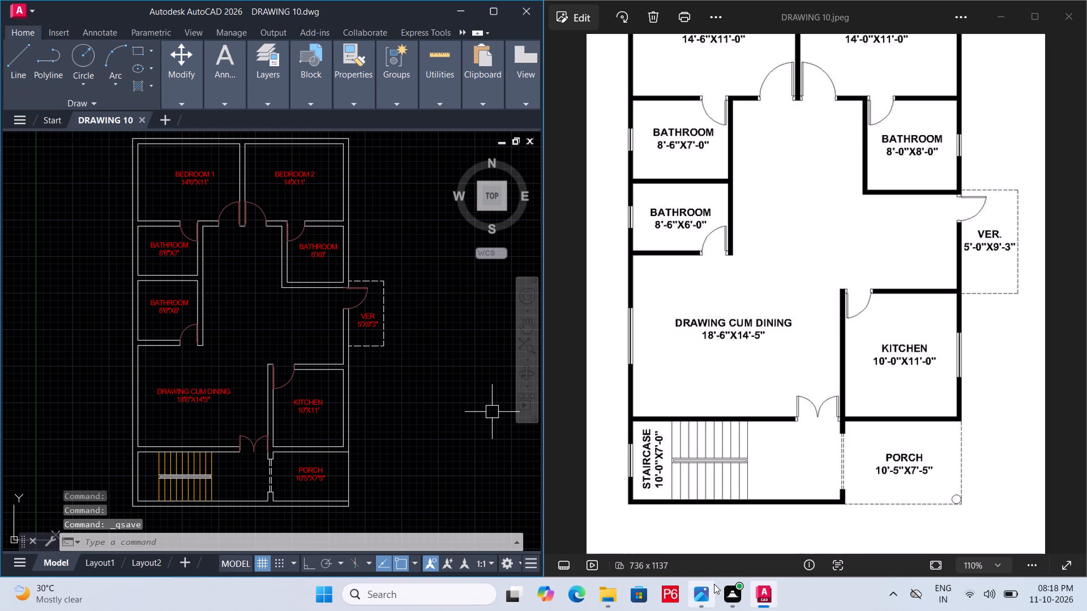
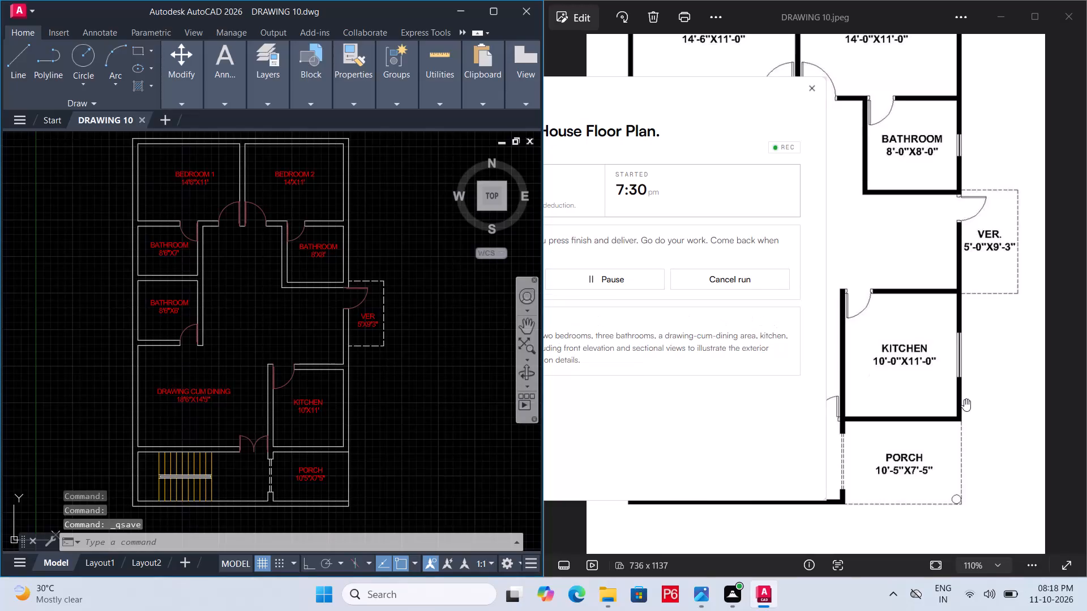
Compare the drafted floor plan with the reference image around the drawing-cum-dining area and the full layout, and save the drawing.
{"action": "left_click", "coordinate": [964, 399]}
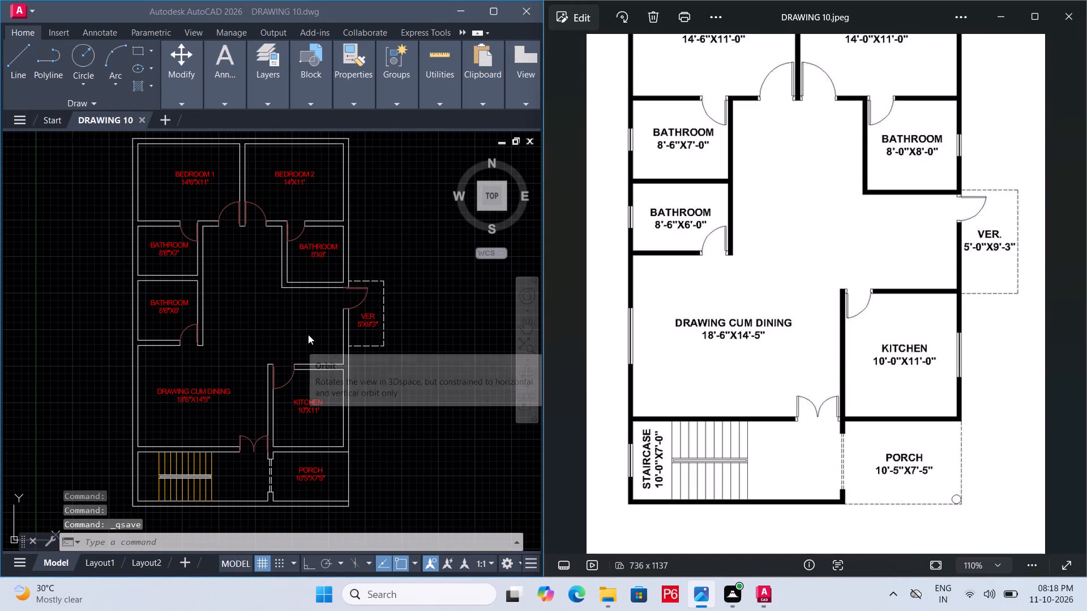
{"action": "double_click", "coordinate": [455, 391]}
{"action": "key", "text": "ctrl+s"}
{"action": "key", "text": "ctrl+s"}
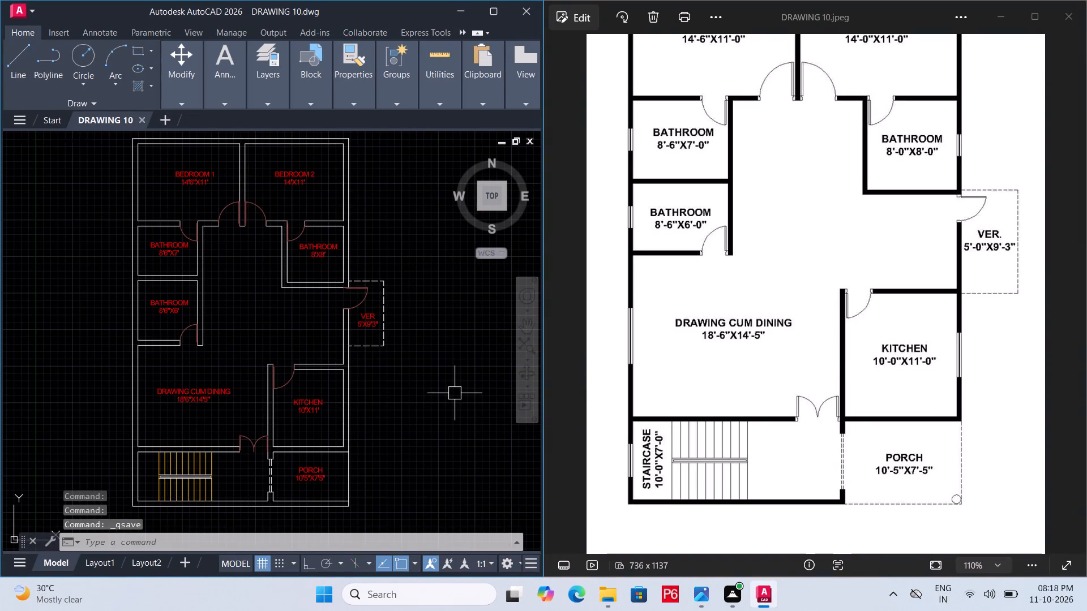
{"action": "key", "text": "ctrl+s"}
{"action": "key", "text": "ctrl+s"}
{"action": "key", "text": "ctrl+s"}
{"action": "scroll", "coordinate": [185, 423], "scroll_direction": "up", "scroll_amount": 1}
{"action": "middle_click_drag", "start_coordinate": [185, 423], "coordinate": [301, 423]}
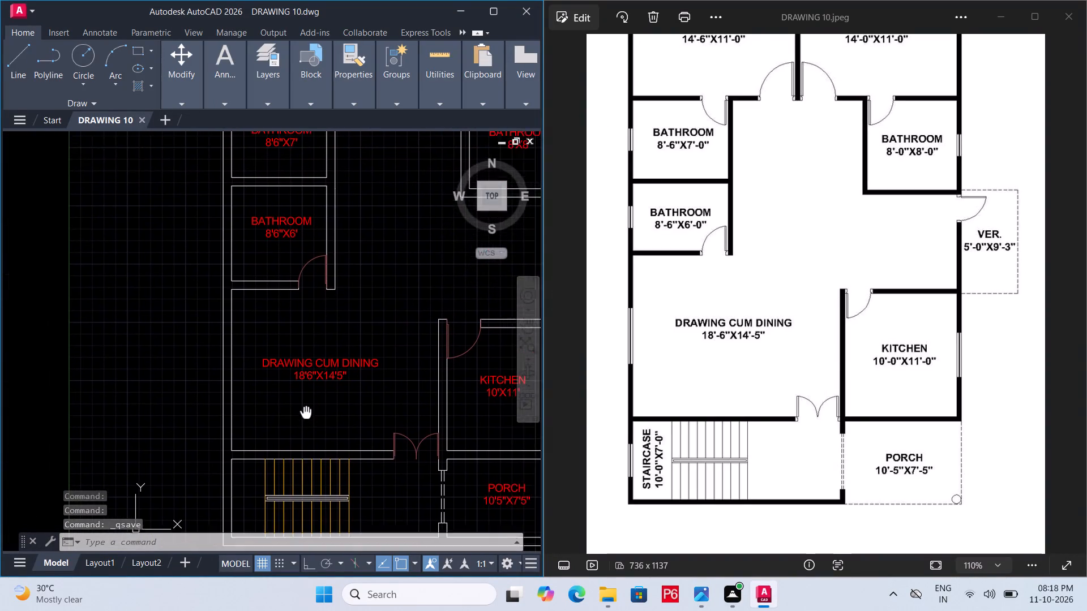
{"action": "middle_click_drag", "start_coordinate": [301, 423], "coordinate": [290, 440]}
{"action": "scroll", "coordinate": [701, 351], "scroll_direction": "down", "scroll_amount": 2}
{"action": "middle_click_drag", "start_coordinate": [701, 351], "coordinate": [694, 390]}
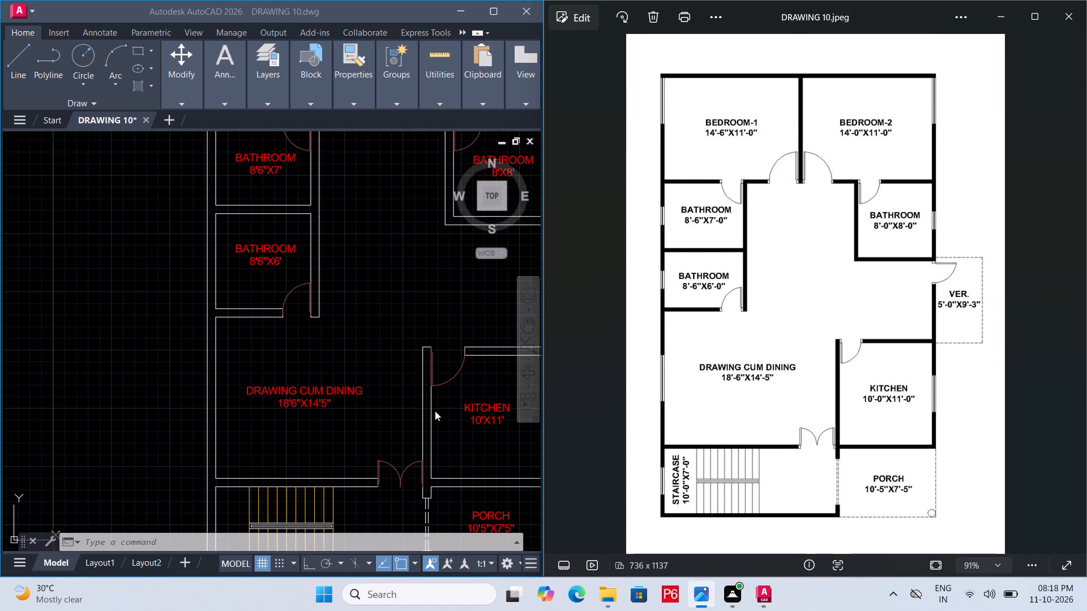
{"action": "middle_click_drag", "start_coordinate": [398, 401], "coordinate": [413, 359]}
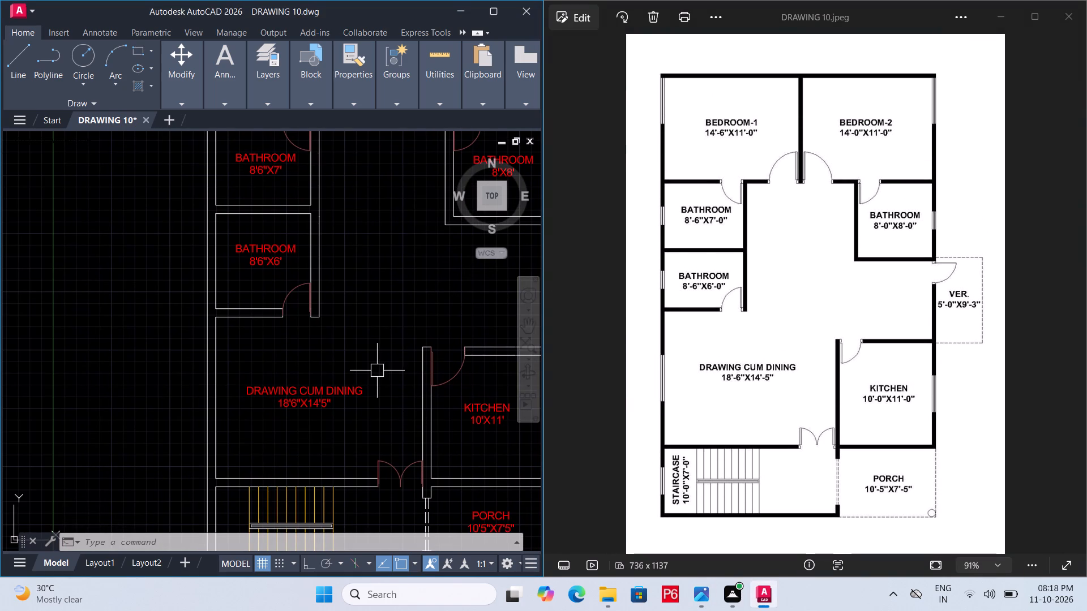
{"action": "key", "text": "ctrl+s"}
{"action": "key", "text": "ctrl+s"}
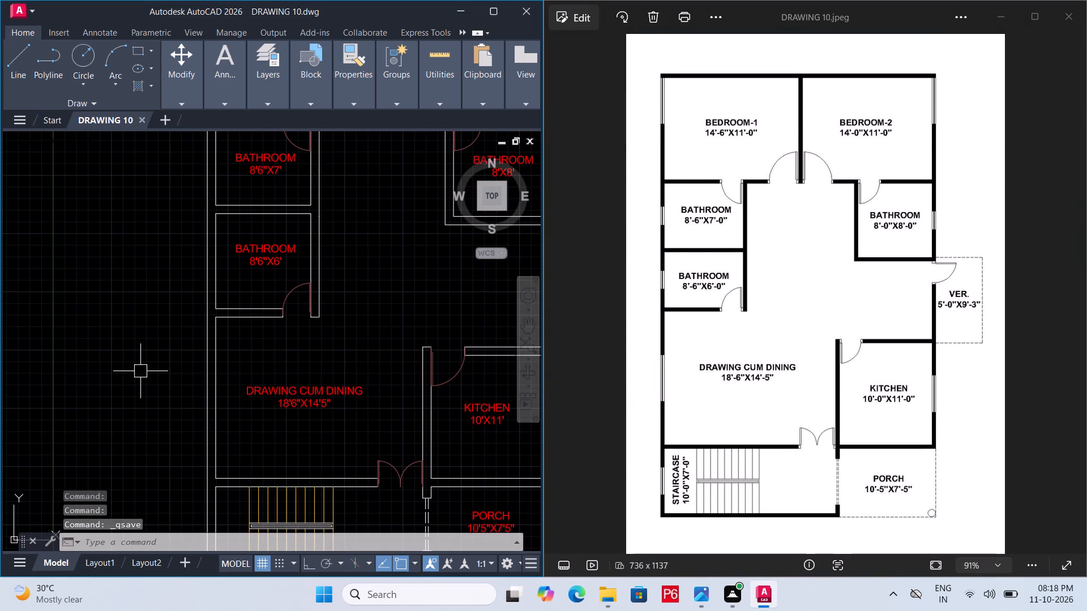
Start a window symbol outside the west wall beside the DRAWING CUM DINING room with a 9" horizontal line, with Ortho on.
{"action": "key", "text": "l"}
{"action": "key", "text": "space"}
{"action": "left_click", "coordinate": [139, 371]}
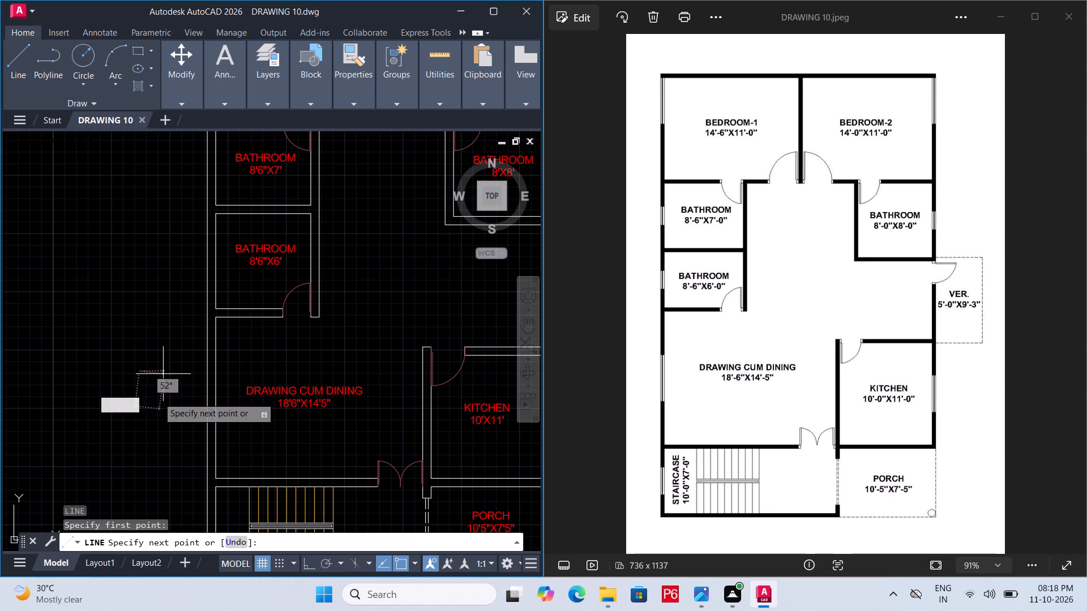
{"action": "key", "text": "F8"}
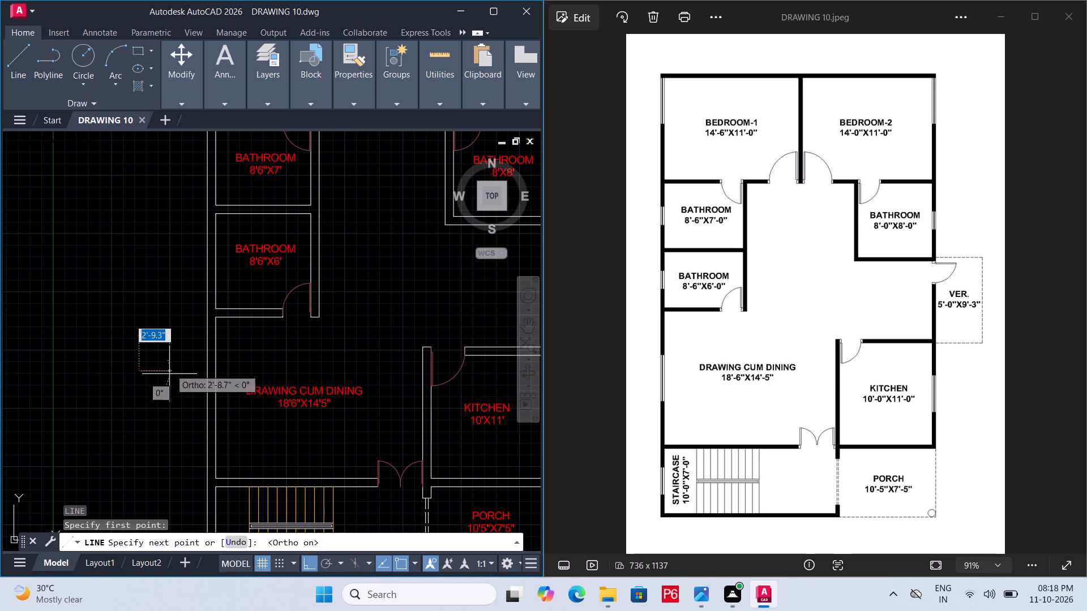
{"action": "middle_click_drag", "start_coordinate": [159, 378], "coordinate": [226, 367]}
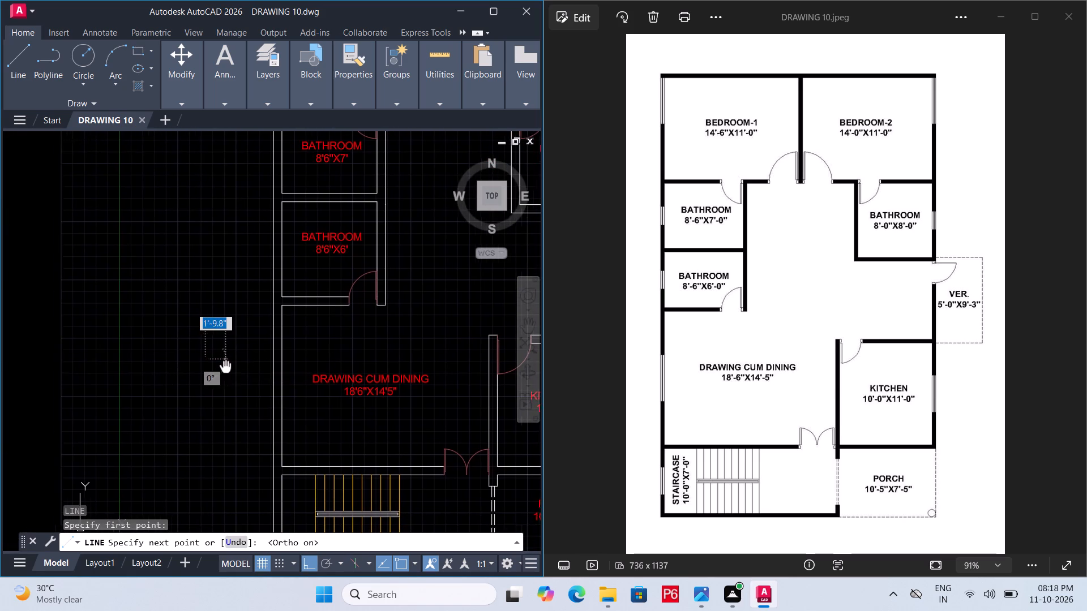
{"action": "scroll", "coordinate": [226, 360], "scroll_direction": "up", "scroll_amount": 1}
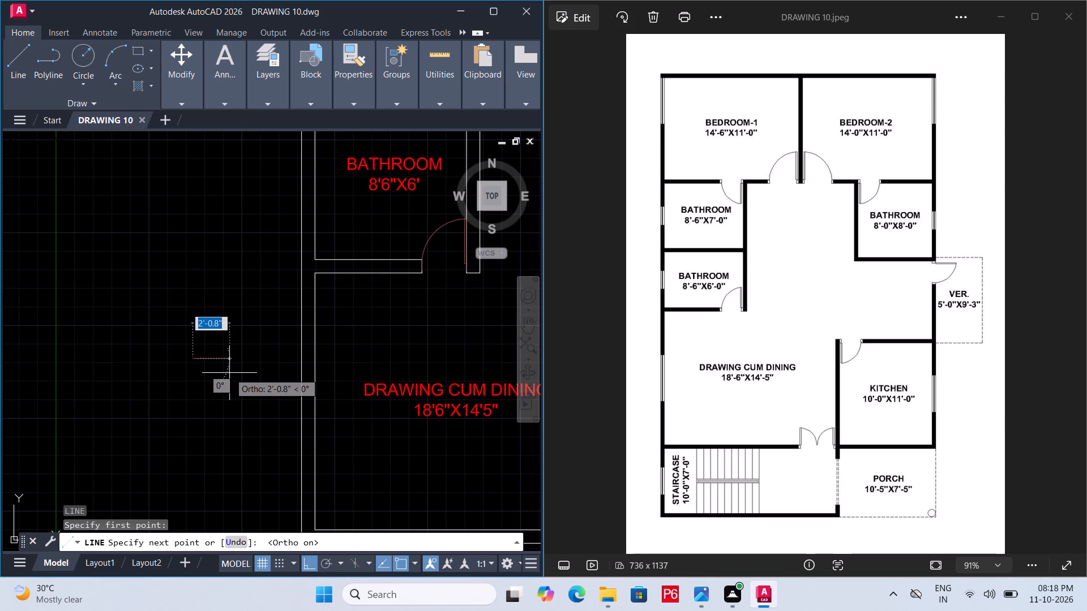
{"action": "type", "text": "9\""}
{"action": "key", "text": "Return"}
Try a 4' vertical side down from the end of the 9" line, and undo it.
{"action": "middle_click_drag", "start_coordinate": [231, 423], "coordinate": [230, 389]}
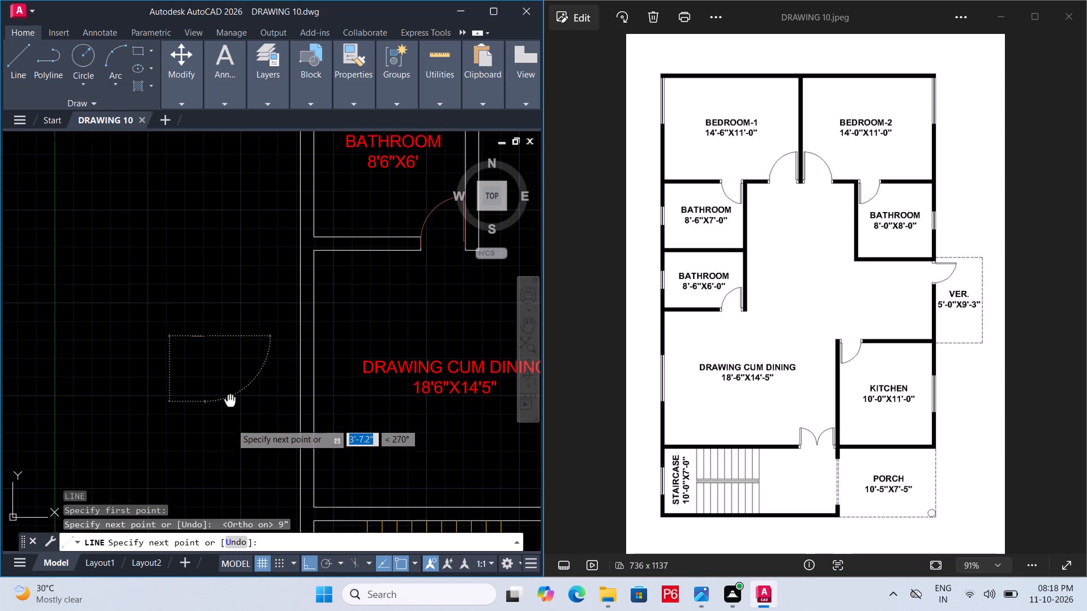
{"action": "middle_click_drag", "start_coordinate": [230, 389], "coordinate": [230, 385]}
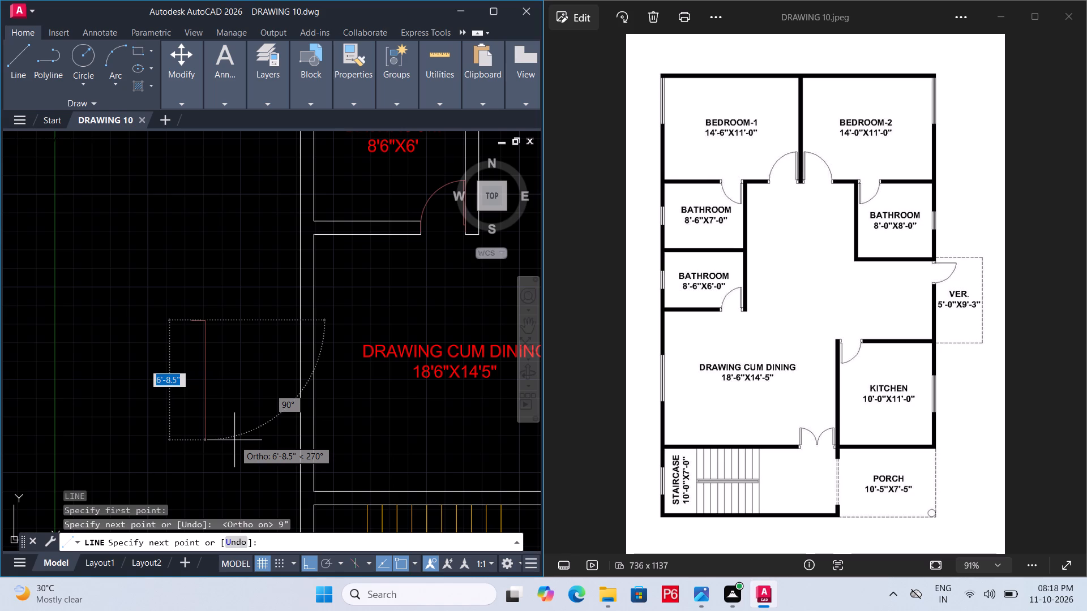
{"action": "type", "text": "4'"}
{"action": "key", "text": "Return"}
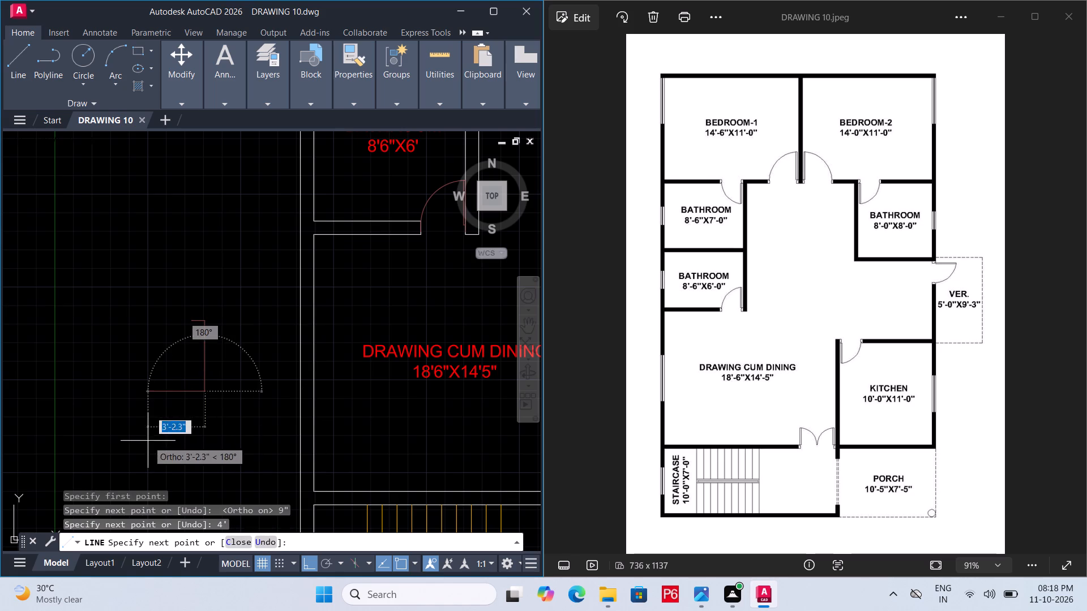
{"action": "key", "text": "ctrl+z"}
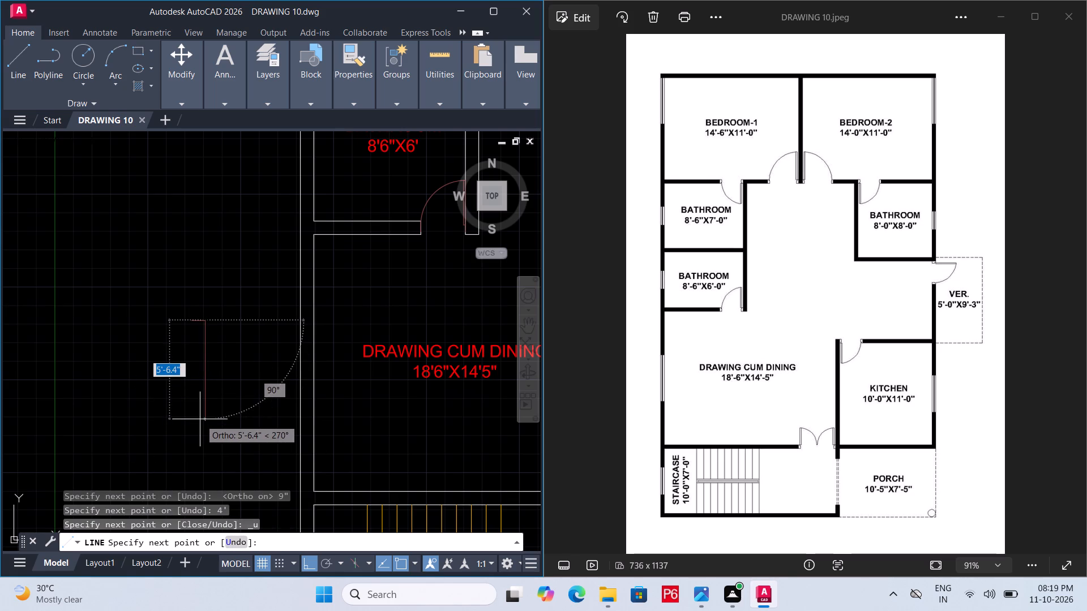
Complete the window outline with a 5' vertical side, a 9" bottom line and a closing side, and save the drawing.
{"action": "type", "text": "5'"}
{"action": "key", "text": "Return"}
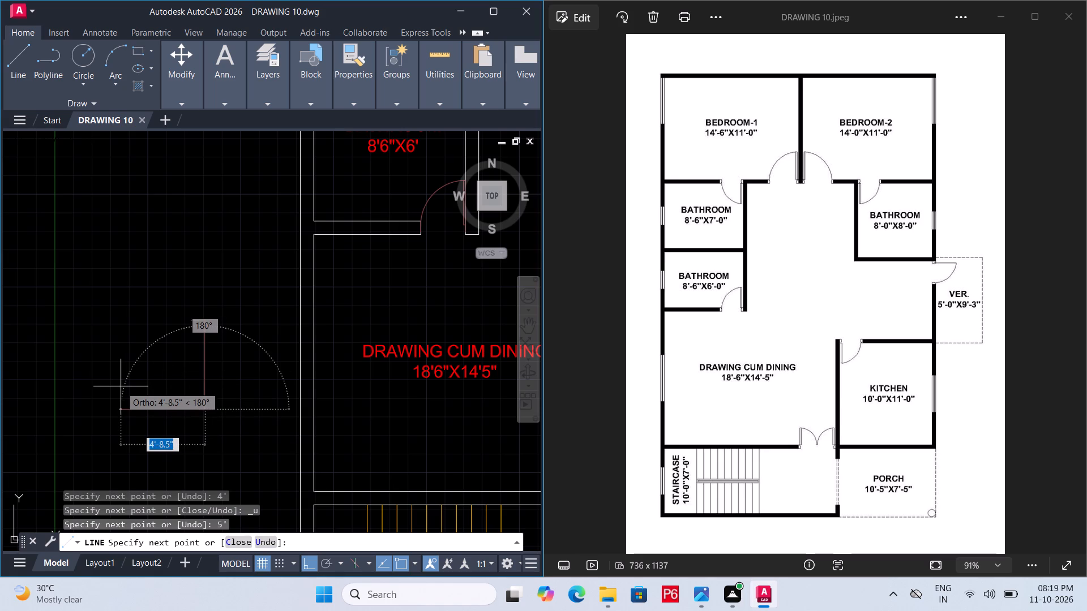
{"action": "type", "text": "9\""}
{"action": "key", "text": "Return"}
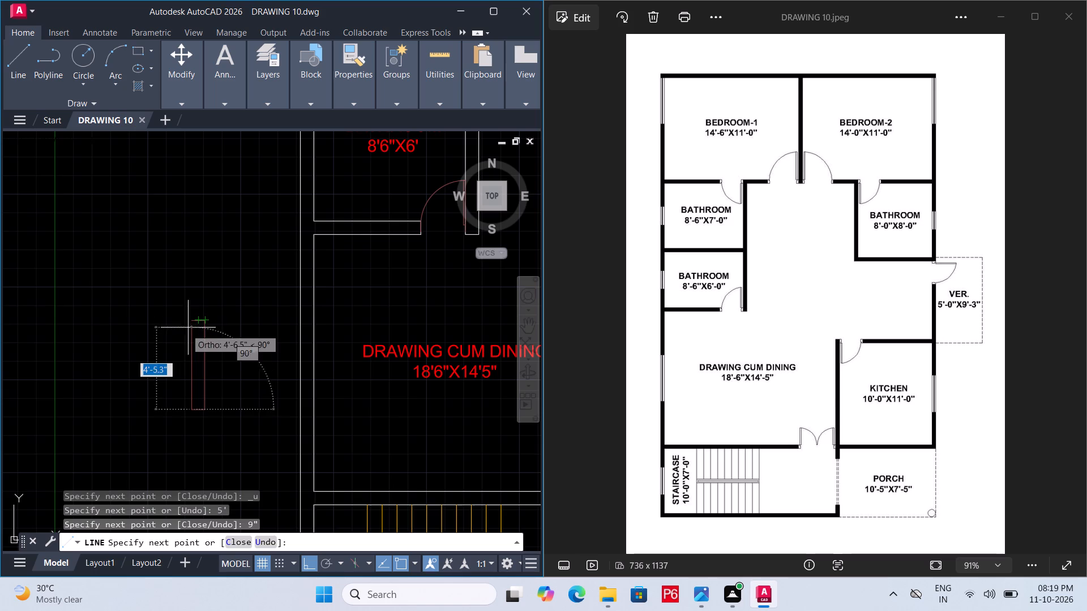
{"action": "left_click", "coordinate": [196, 319]}
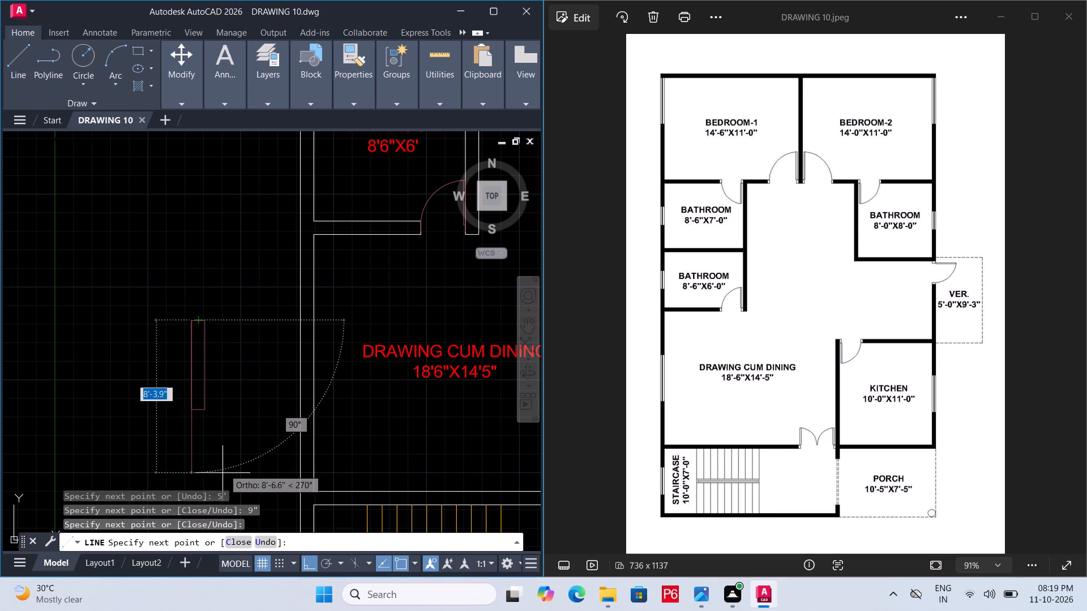
{"action": "key", "text": "Escape"}
{"action": "key", "text": "ctrl+s"}
{"action": "key", "text": "ctrl+s"}
{"action": "key", "text": "ctrl+s"}
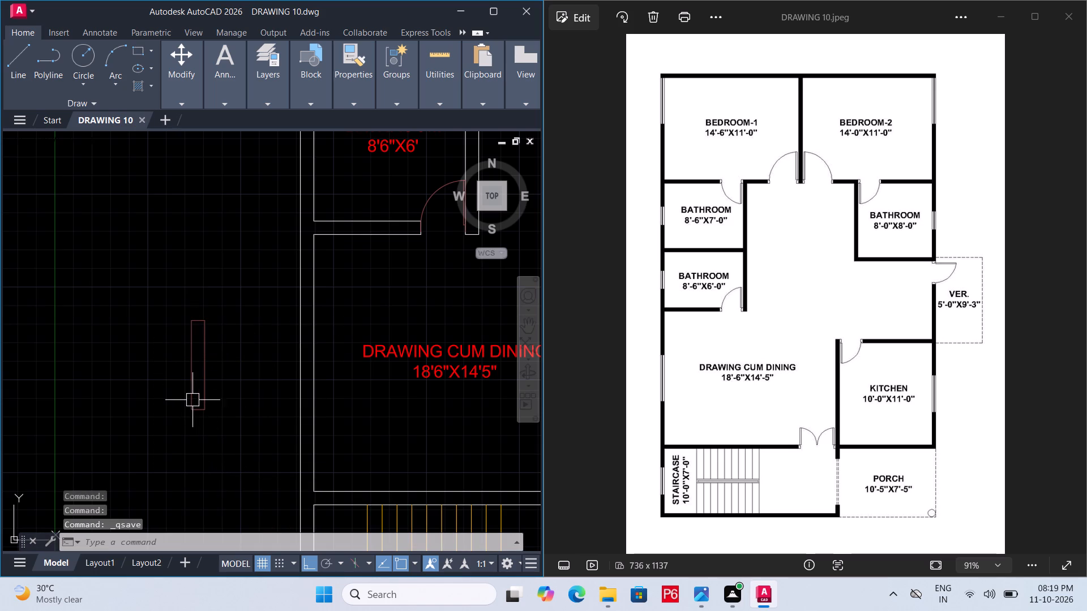
Draw a vertical centre line between the midpoints of the window outline's bottom and top edges.
{"action": "type", "text": "L"}
{"action": "key", "text": "space"}
{"action": "scroll", "coordinate": [195, 388], "scroll_direction": "up", "scroll_amount": 2}
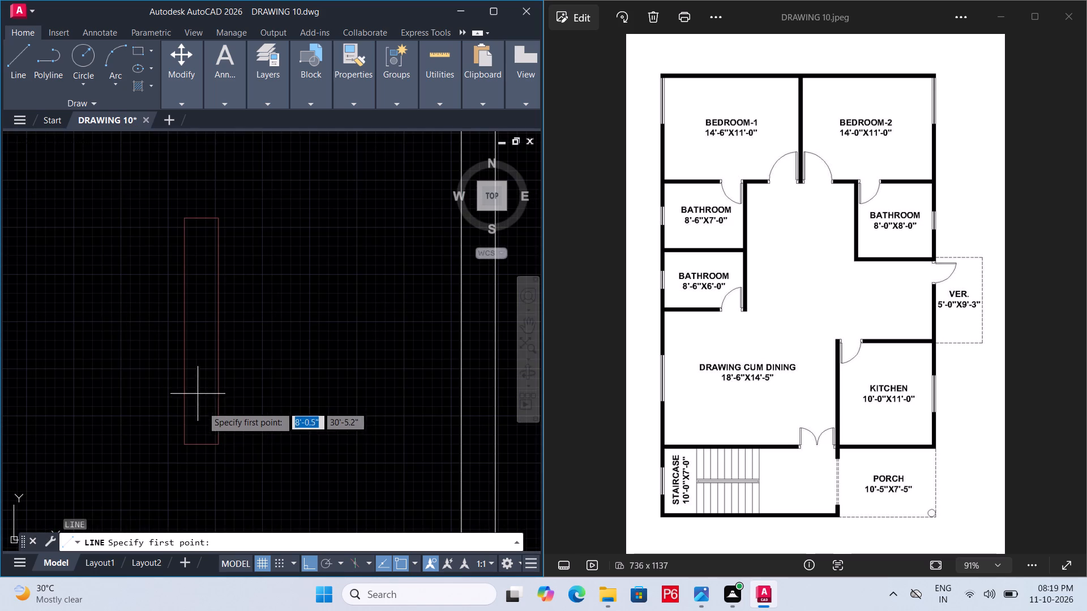
{"action": "left_click_drag", "start_coordinate": [198, 442], "coordinate": [199, 437]}
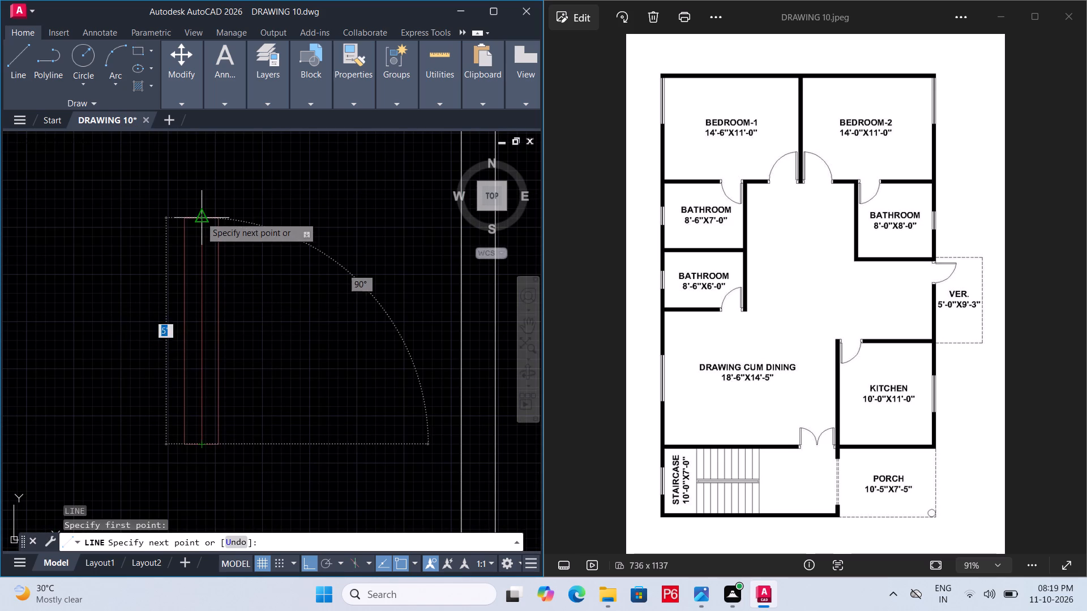
{"action": "left_click", "coordinate": [200, 217]}
{"action": "key", "text": "Escape"}
Offset the window's centre line 1" to both sides.
{"action": "key", "text": "o"}
{"action": "key", "text": "Return"}
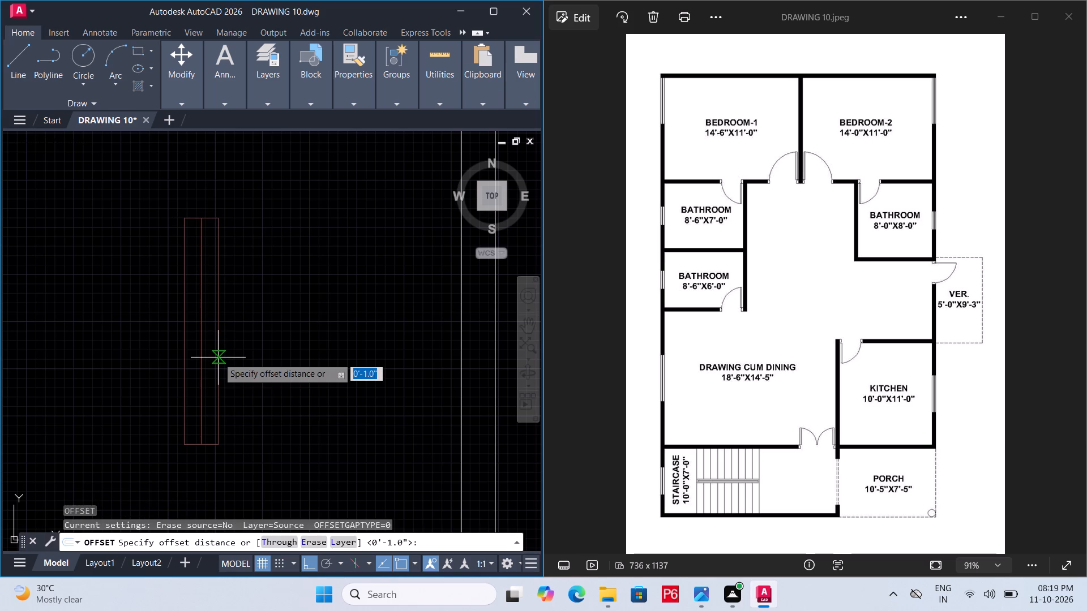
{"action": "key", "text": "Escape"}
{"action": "left_click", "coordinate": [201, 366]}
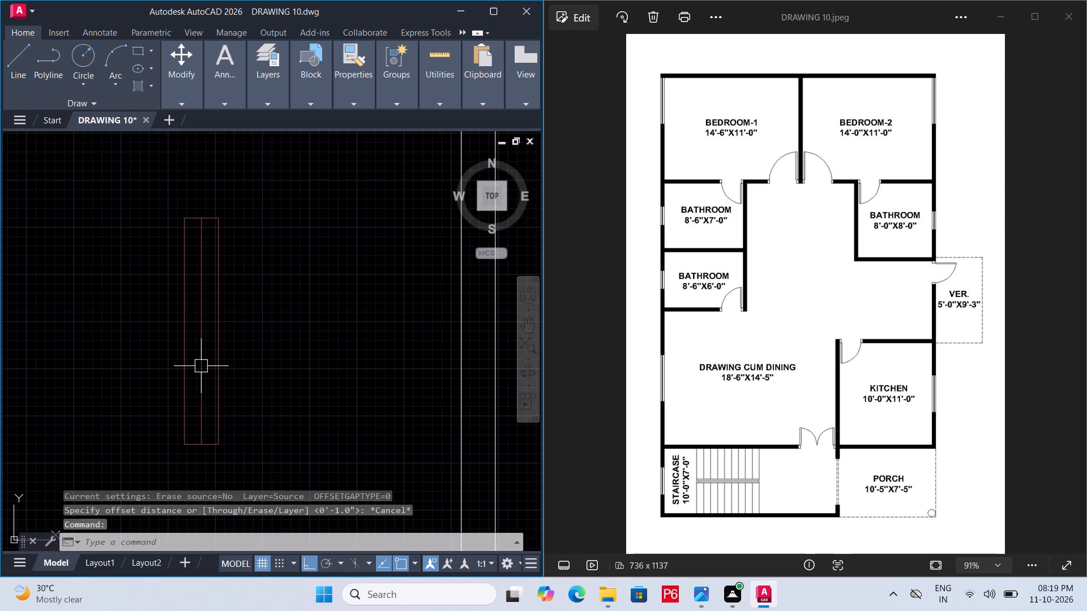
{"action": "key", "text": "o"}
{"action": "key", "text": "Return"}
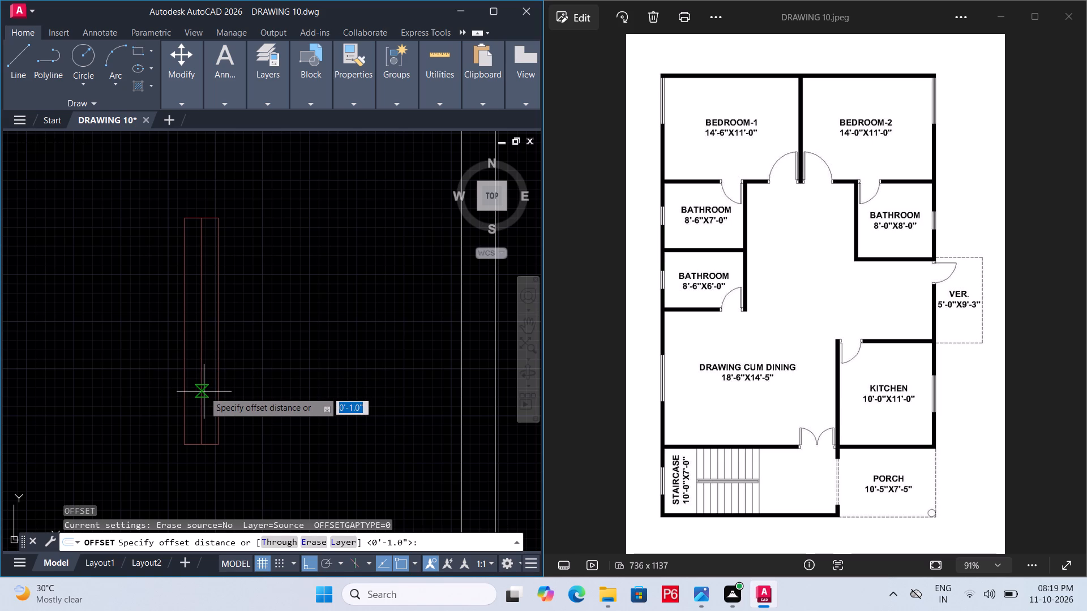
{"action": "key", "text": "6"}
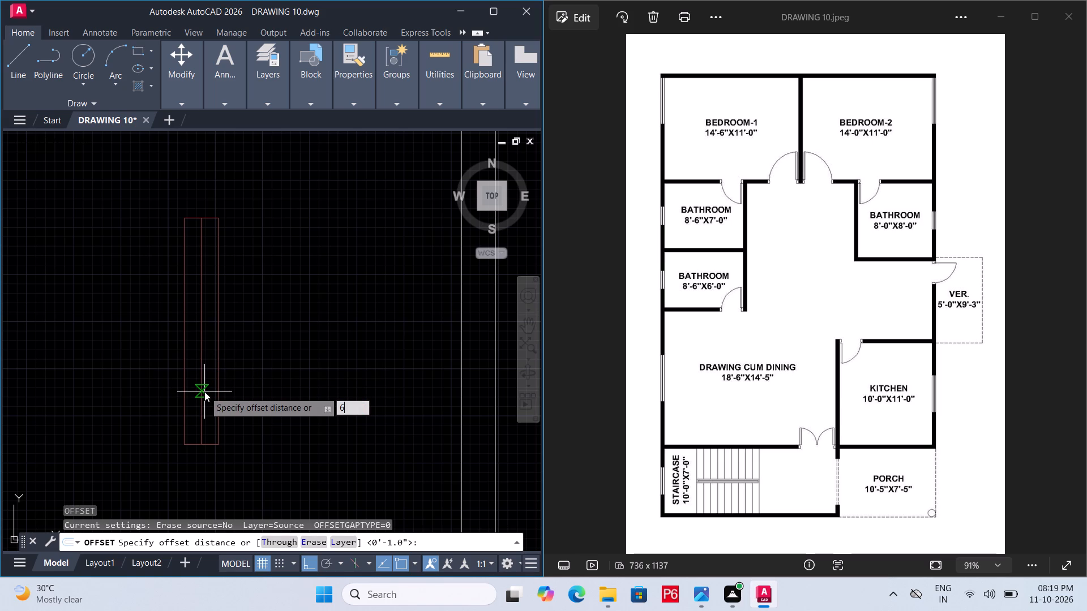
{"action": "key", "text": "BackSpace"}
{"action": "type", "text": "1\""}
{"action": "key", "text": "Return"}
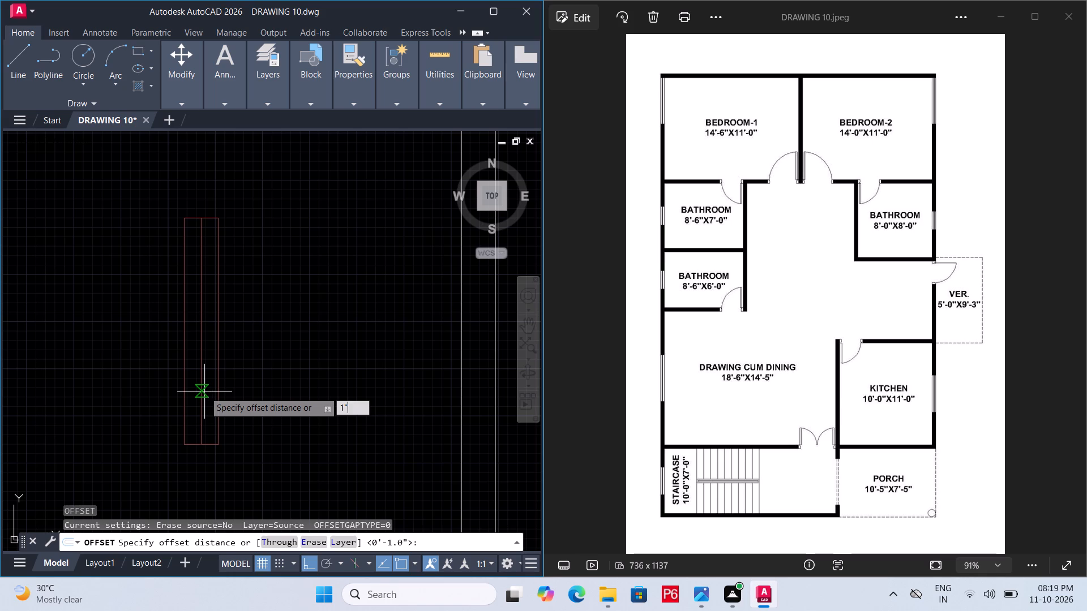
{"action": "left_click", "coordinate": [208, 393]}
{"action": "scroll", "coordinate": [207, 394], "scroll_direction": "up", "scroll_amount": 2}
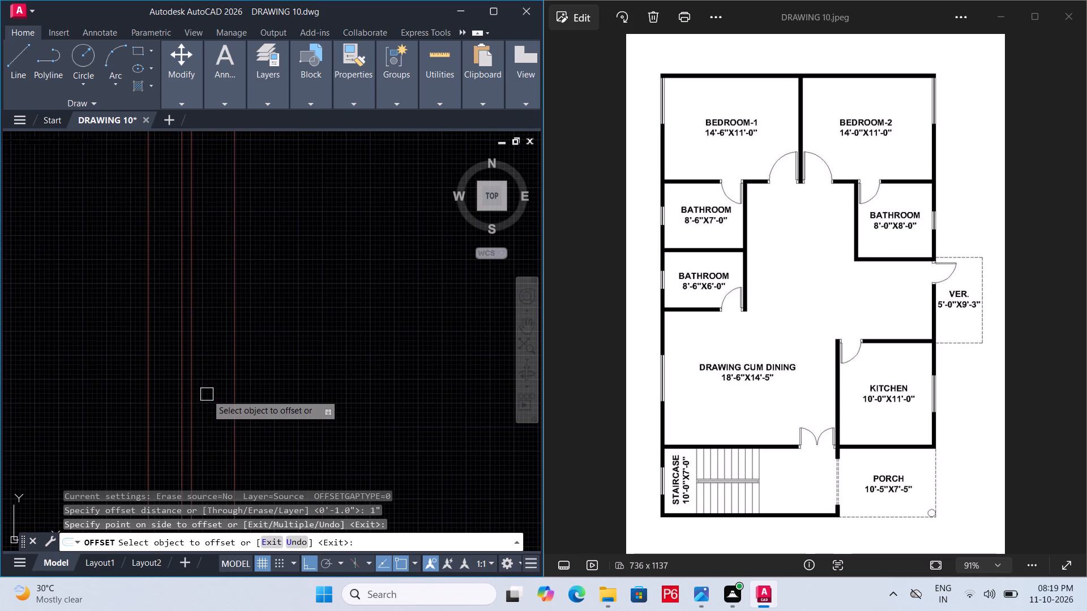
{"action": "left_click_drag", "start_coordinate": [190, 406], "coordinate": [196, 406]}
{"action": "left_click", "coordinate": [215, 406]}
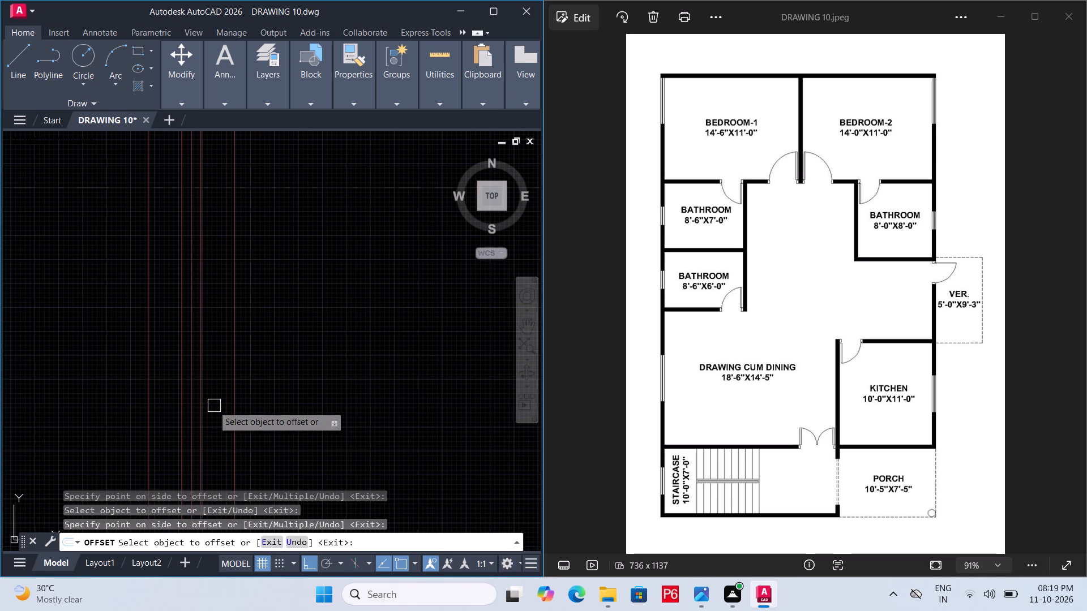
{"action": "key", "text": "Escape"}
Delete the window's original centre line and save the drawing.
{"action": "left_click", "coordinate": [189, 410]}
{"action": "key", "text": "Delete"}
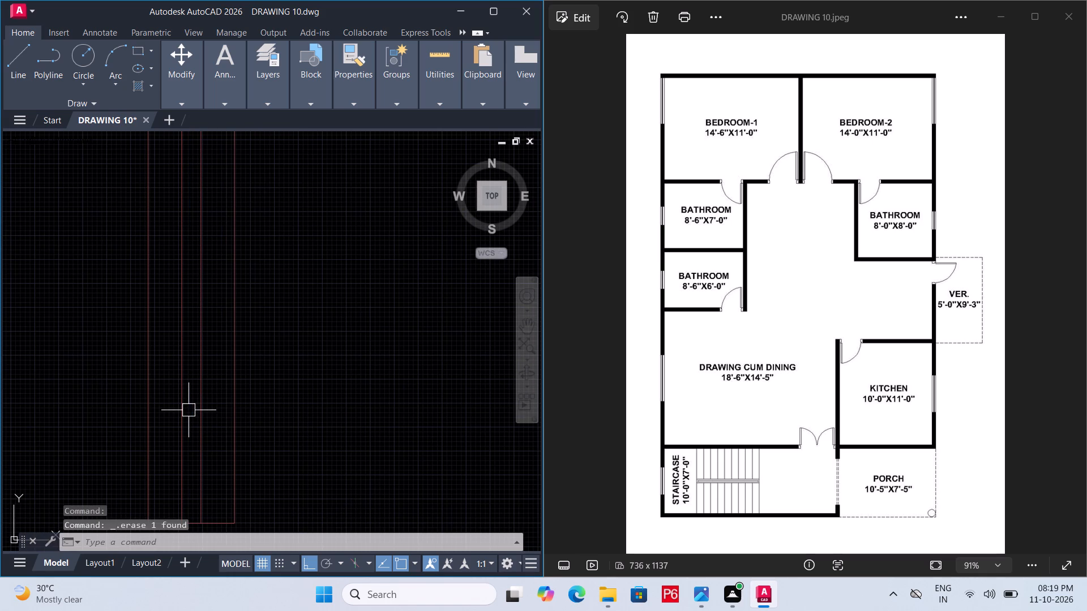
{"action": "key", "text": "ctrl+s"}
{"action": "key", "text": "ctrl+s"}
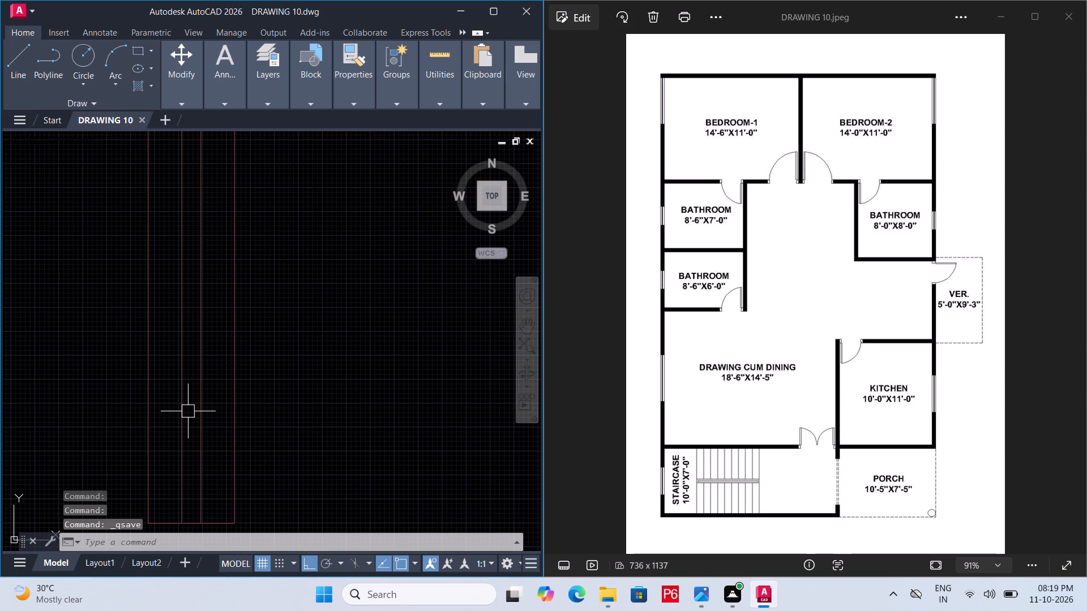
{"action": "key", "text": "ctrl+s"}
{"action": "key", "text": "ctrl+s"}
Select all the lines of the window symbol and save the drawing.
{"action": "scroll", "coordinate": [202, 404], "scroll_direction": "down", "scroll_amount": 2}
{"action": "middle_click_drag", "start_coordinate": [202, 404], "coordinate": [214, 388]}
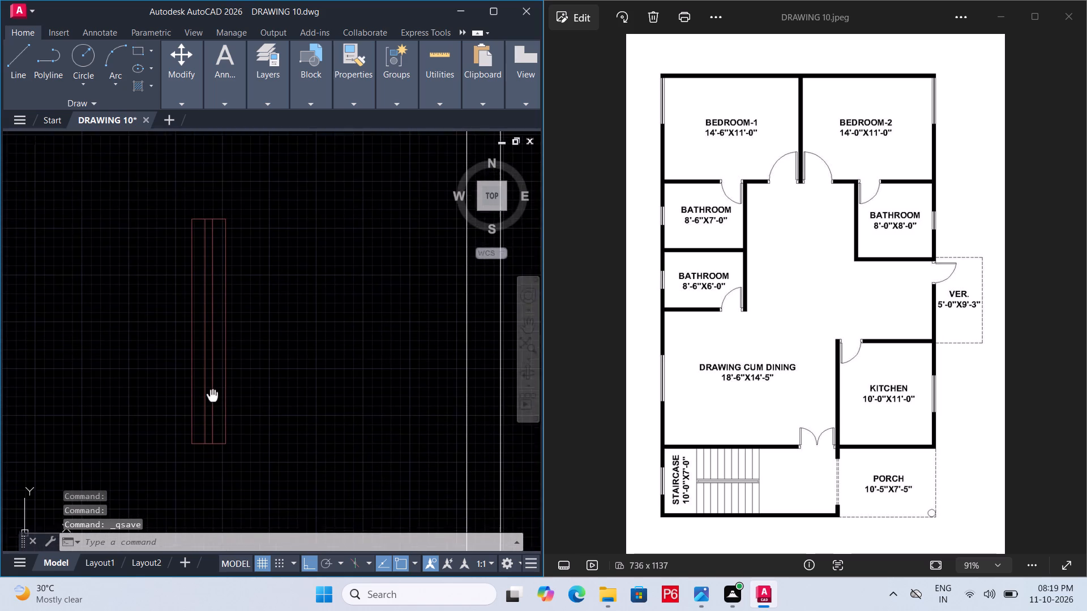
{"action": "middle_click_drag", "start_coordinate": [214, 388], "coordinate": [214, 388]}
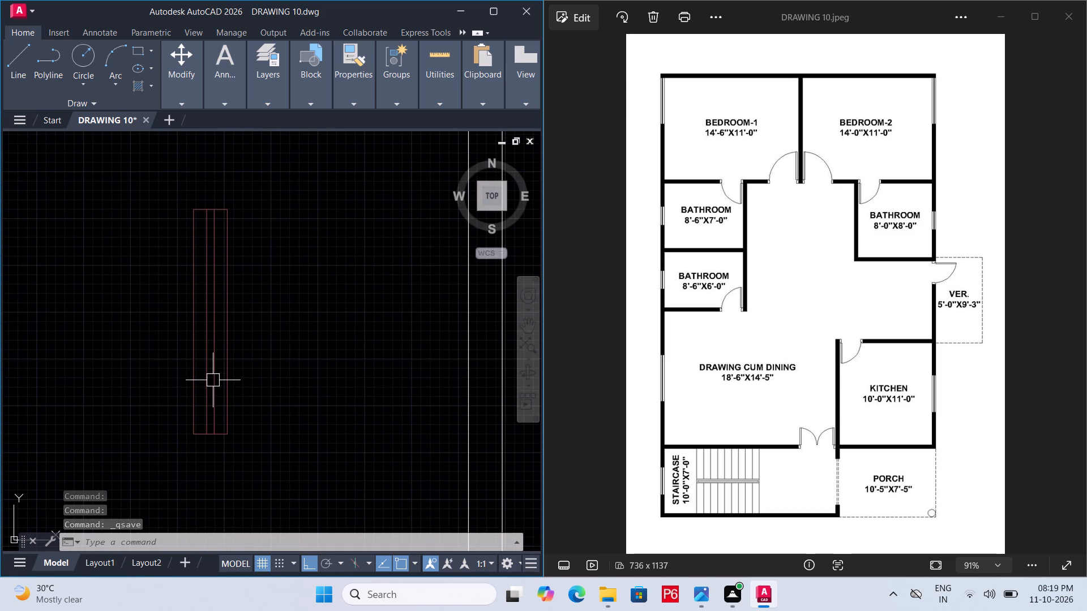
{"action": "left_click", "coordinate": [162, 196]}
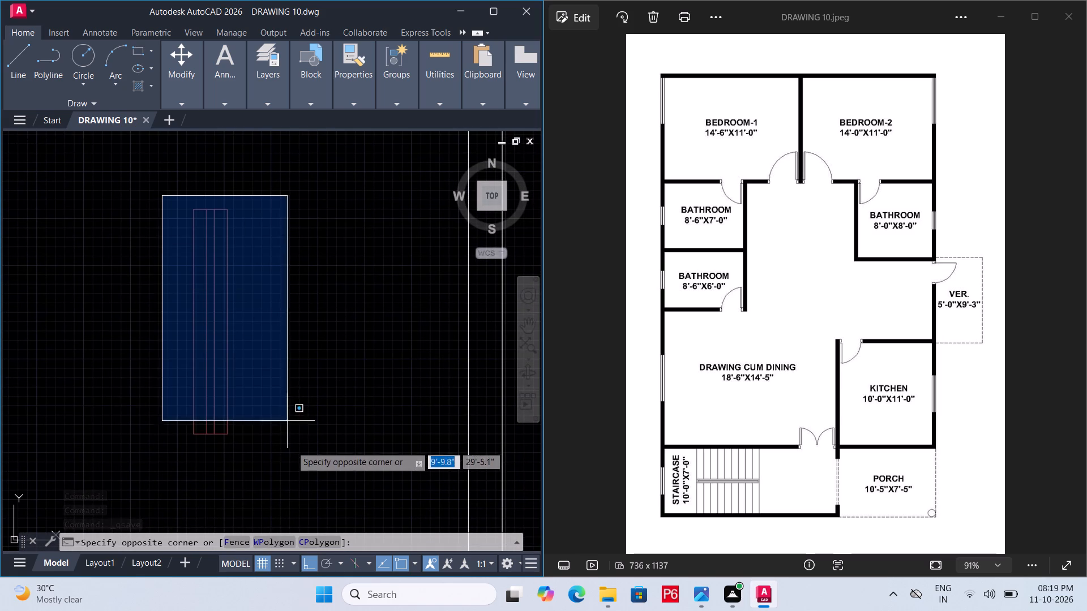
{"action": "left_click", "coordinate": [291, 458]}
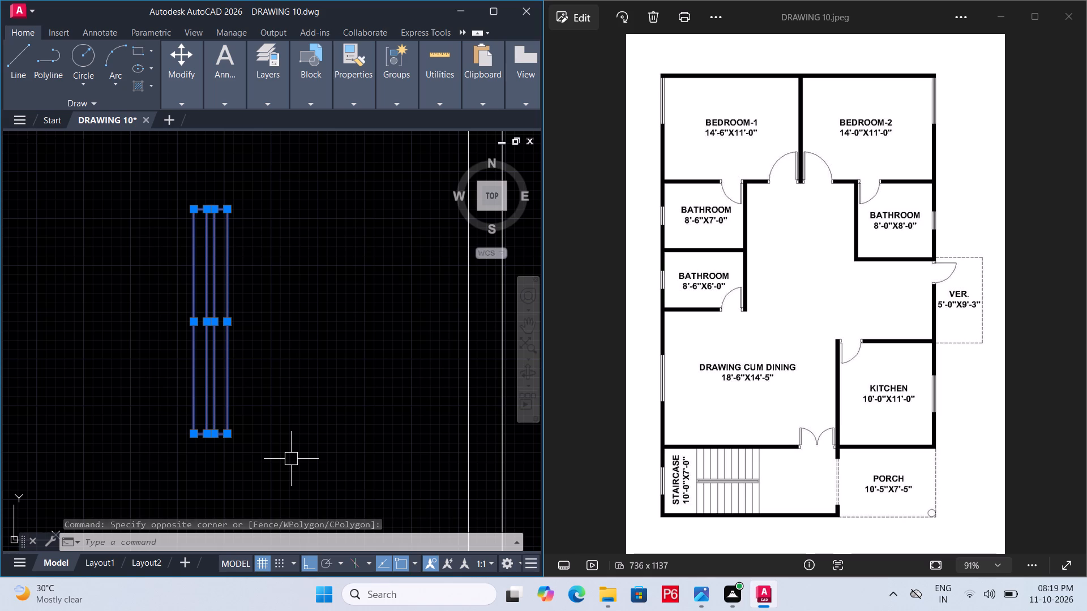
{"action": "key", "text": "ctrl+s"}
{"action": "key", "text": "ctrl+s"}
{"action": "key", "text": "ctrl+s"}
{"action": "key", "text": "ctrl+s"}
{"action": "key", "text": "ctrl+s"}
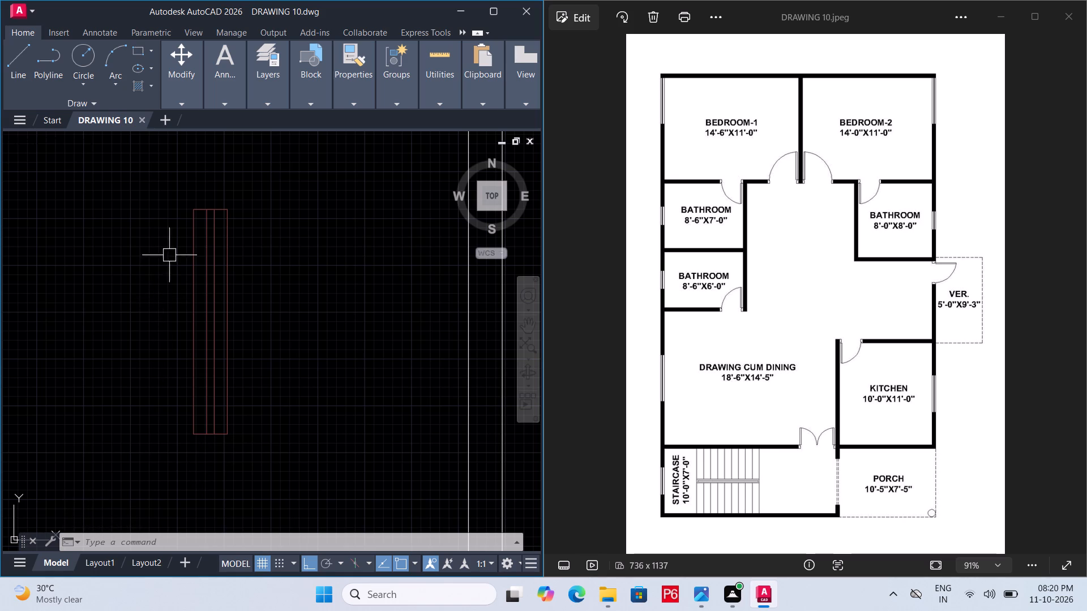
Define the selected window symbol lines as a block named W and save the drawing.
{"action": "left_click", "coordinate": [170, 177]}
{"action": "double_click", "coordinate": [271, 467]}
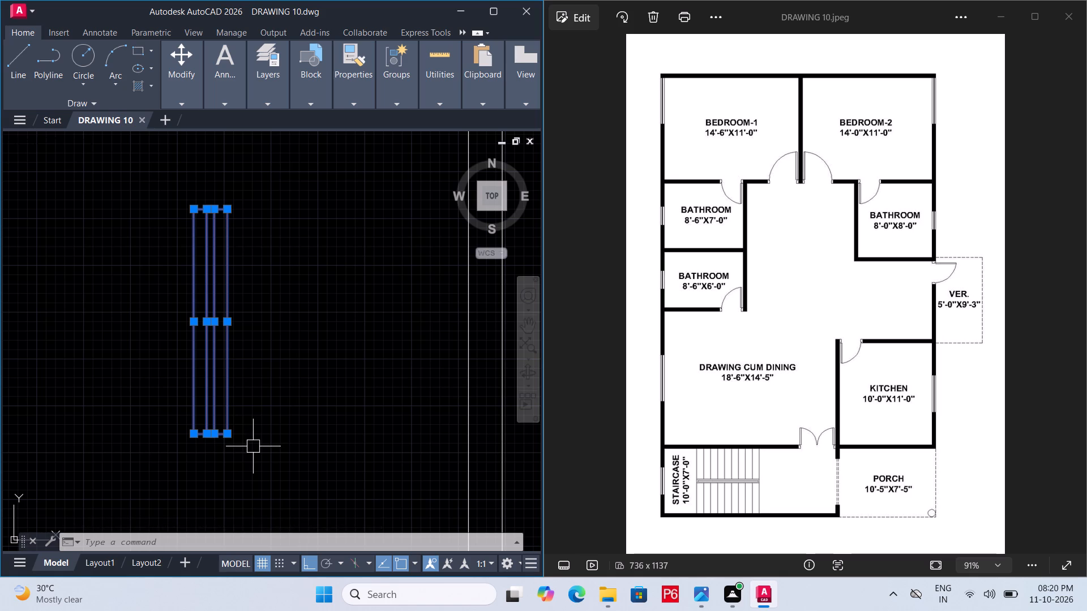
{"action": "type", "text": "B"}
{"action": "key", "text": "space"}
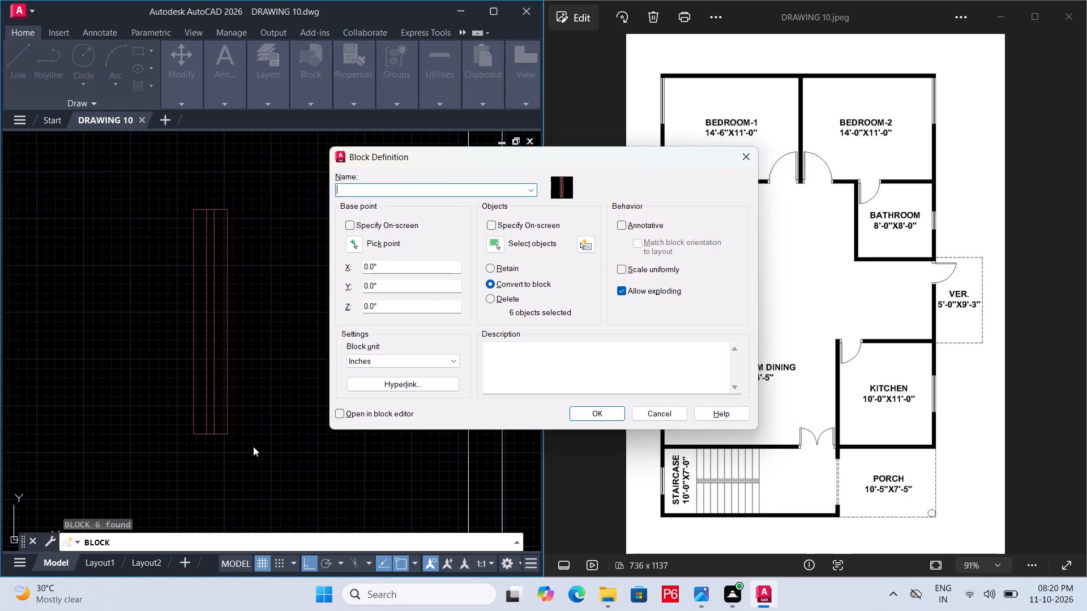
{"action": "key", "text": "b"}
{"action": "key", "text": "BackSpace"}
{"action": "key", "text": "w"}
{"action": "left_click", "coordinate": [617, 413]}
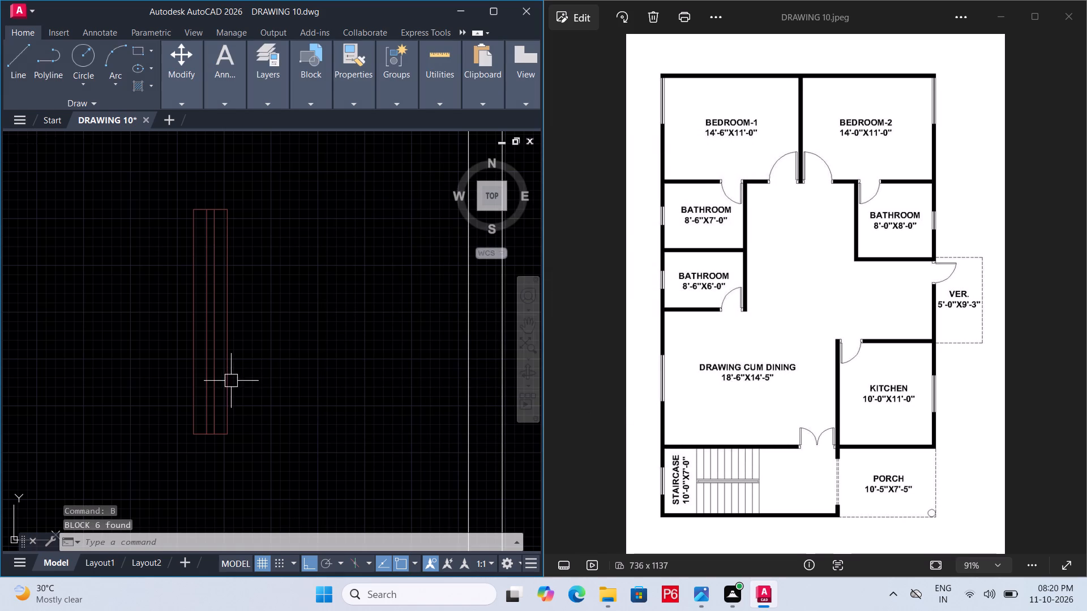
{"action": "left_click", "coordinate": [225, 385]}
{"action": "key", "text": "ctrl+s"}
{"action": "key", "text": "ctrl+s"}
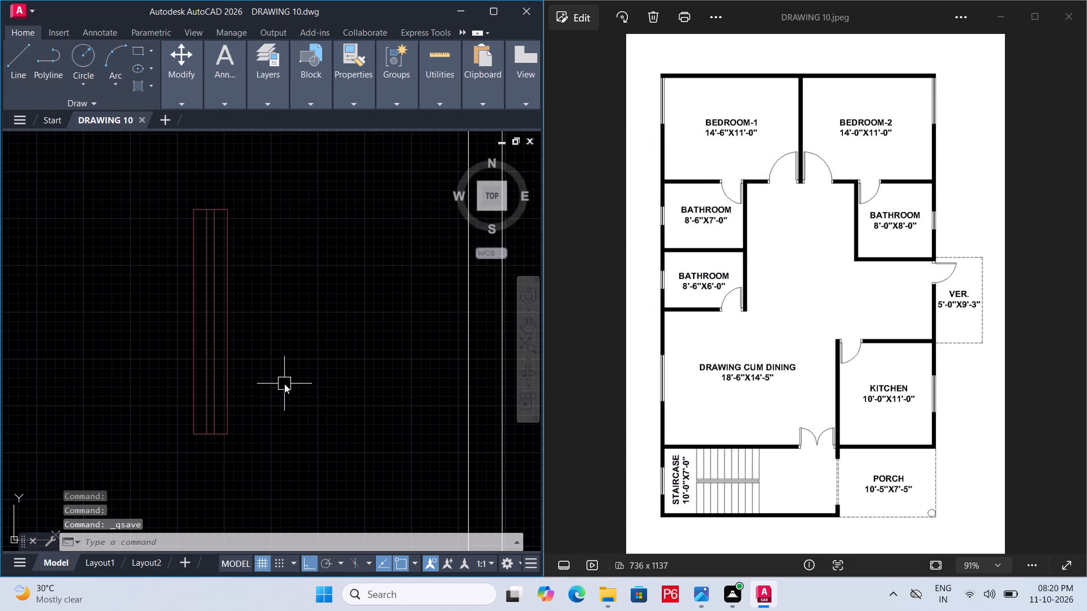
Copy the window block from its right edge midpoint into the west outer wall of the Drawing cum Dining room, with Ortho off.
{"action": "left_click", "coordinate": [209, 366]}
{"action": "middle_click_drag", "start_coordinate": [256, 380], "coordinate": [211, 383]}
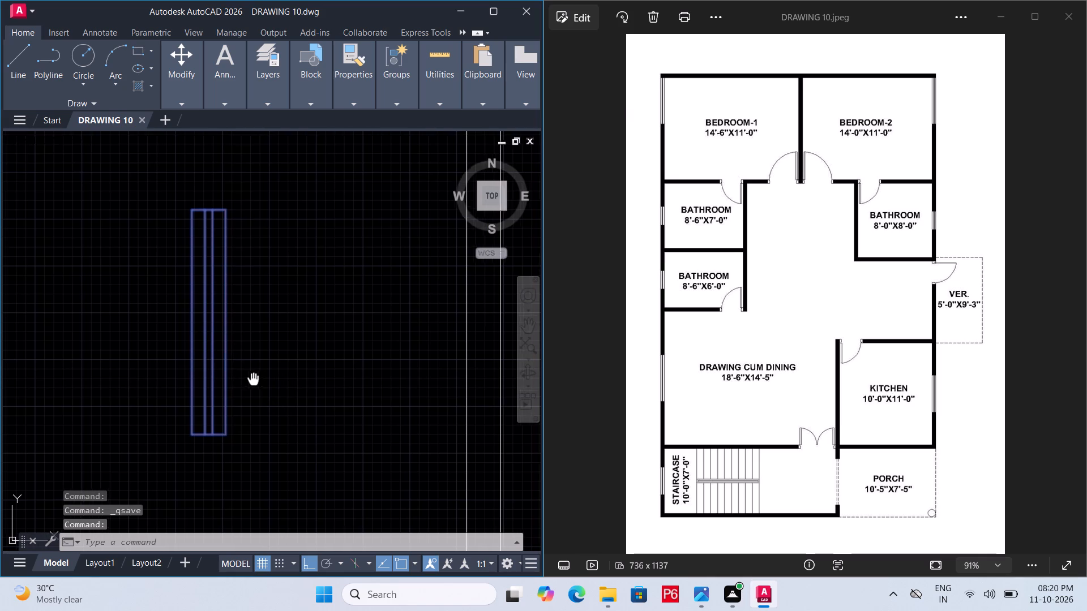
{"action": "middle_click_drag", "start_coordinate": [211, 383], "coordinate": [202, 382]}
{"action": "scroll", "coordinate": [197, 382], "scroll_direction": "down", "scroll_amount": 2}
{"action": "middle_click_drag", "start_coordinate": [232, 381], "coordinate": [233, 353]}
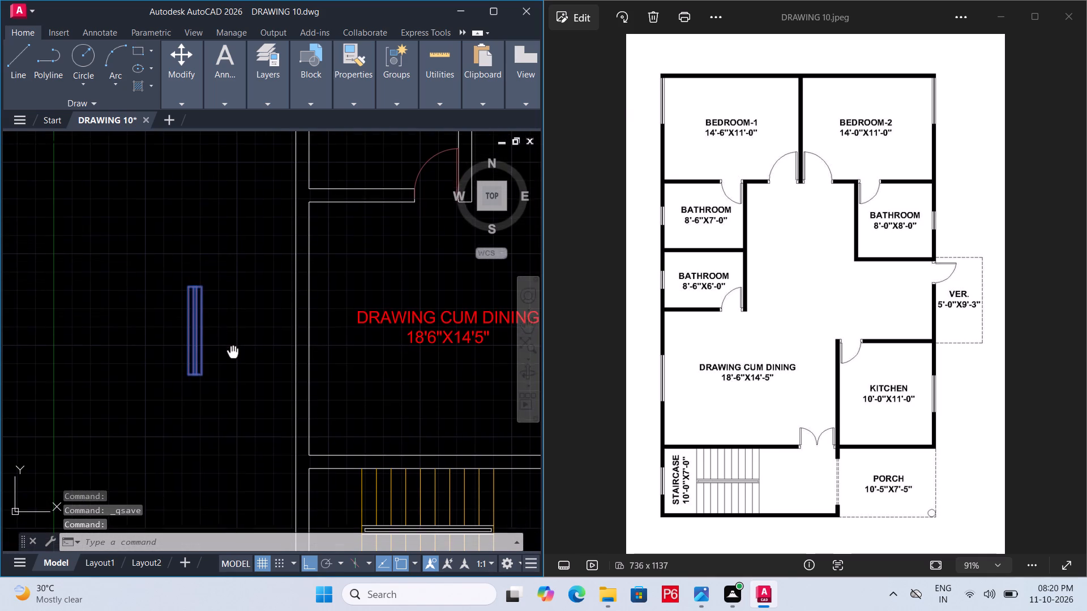
{"action": "middle_click_drag", "start_coordinate": [233, 353], "coordinate": [229, 352]}
{"action": "scroll", "coordinate": [228, 353], "scroll_direction": "down", "scroll_amount": 1}
{"action": "scroll", "coordinate": [240, 338], "scroll_direction": "up", "scroll_amount": 1}
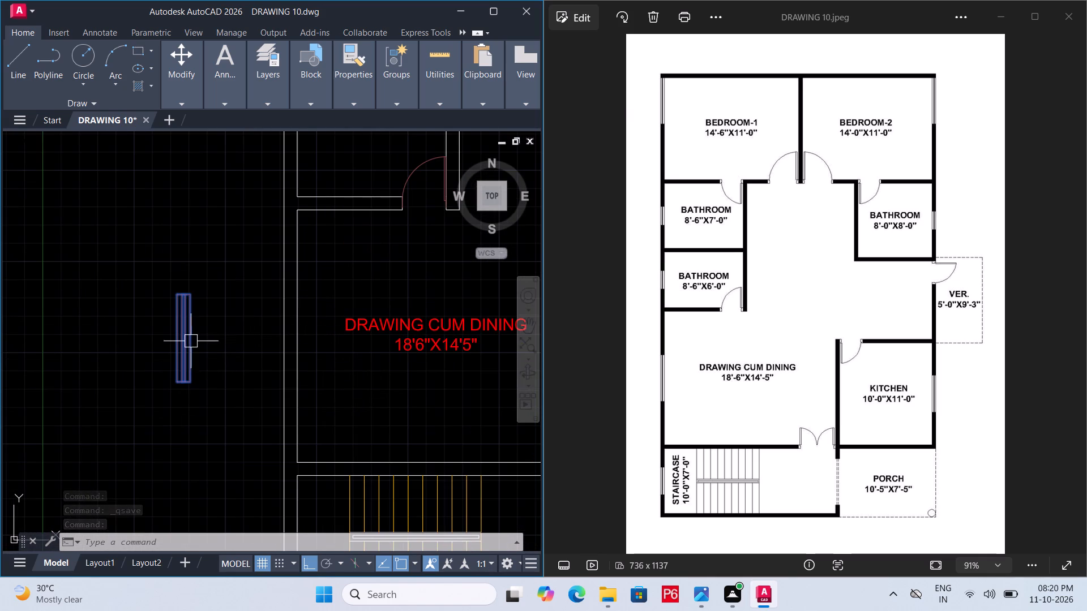
{"action": "type", "text": "CO"}
{"action": "key", "text": "space"}
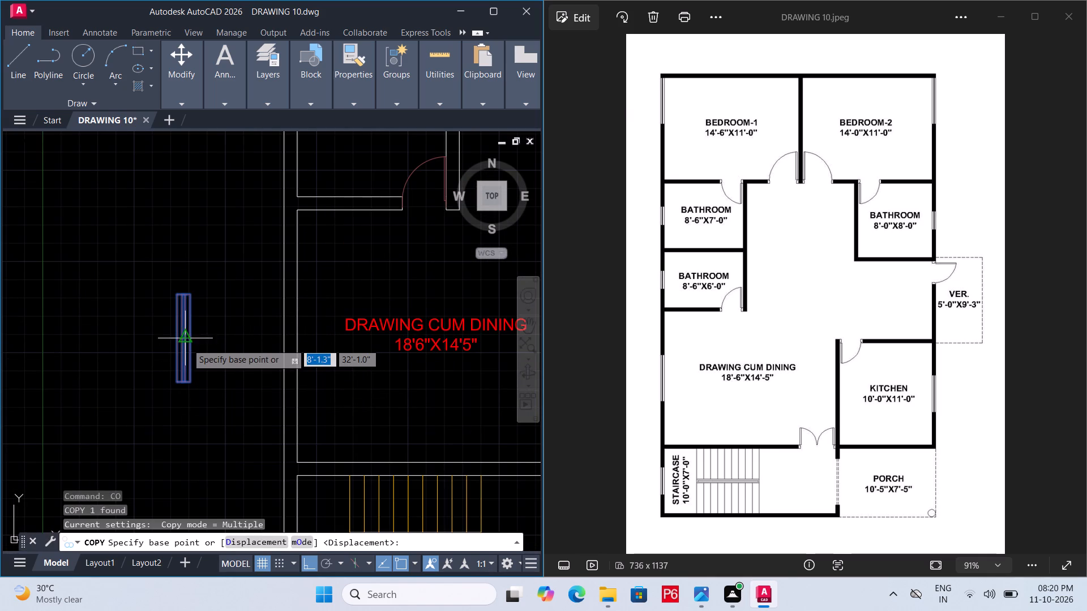
{"action": "scroll", "coordinate": [187, 343], "scroll_direction": "up", "scroll_amount": 2}
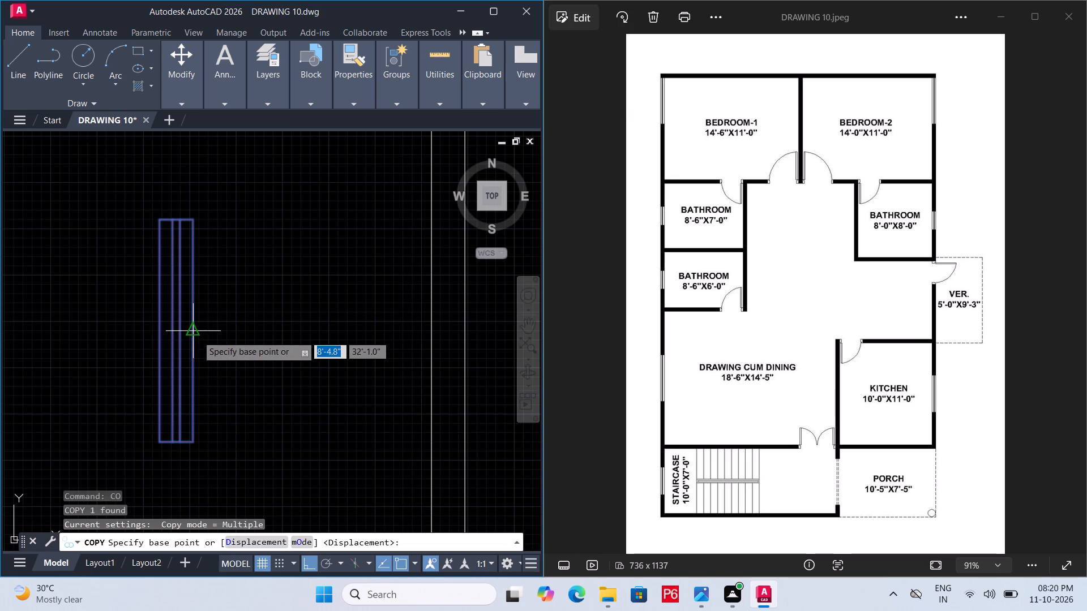
{"action": "left_click", "coordinate": [194, 331]}
{"action": "middle_click_drag", "start_coordinate": [304, 338], "coordinate": [220, 323]}
{"action": "scroll", "coordinate": [284, 335], "scroll_direction": "down", "scroll_amount": 1}
{"action": "key", "text": "F8"}
{"action": "scroll", "coordinate": [229, 339], "scroll_direction": "down", "scroll_amount": 1}
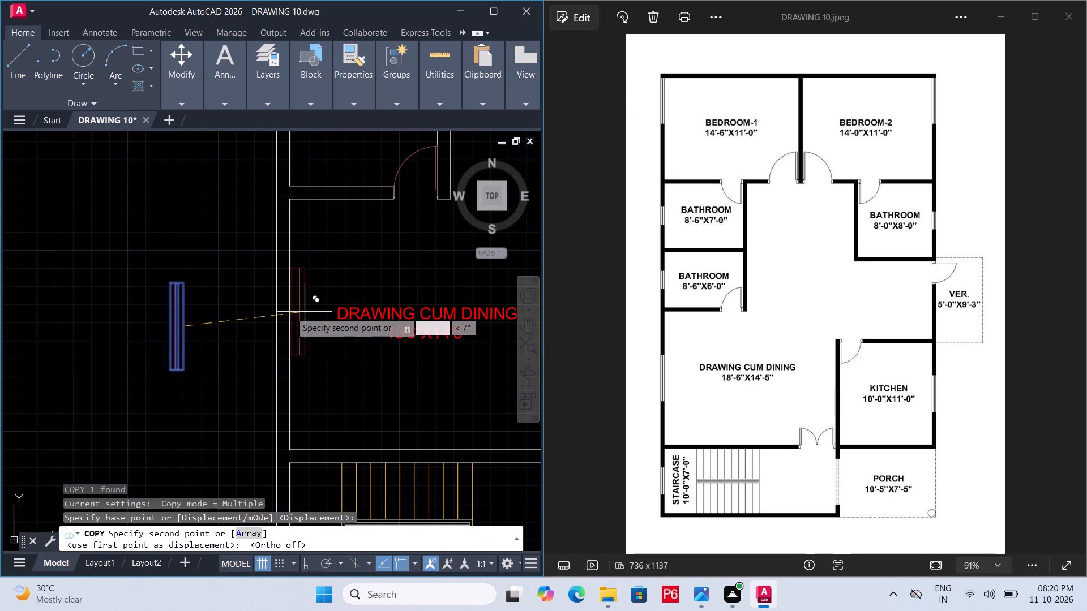
{"action": "left_click", "coordinate": [288, 325]}
Place another copy of the window block inside the kitchen, beside its east outer wall.
{"action": "middle_click_drag", "start_coordinate": [286, 330], "coordinate": [265, 333]}
{"action": "scroll", "coordinate": [286, 330], "scroll_direction": "down", "scroll_amount": 1}
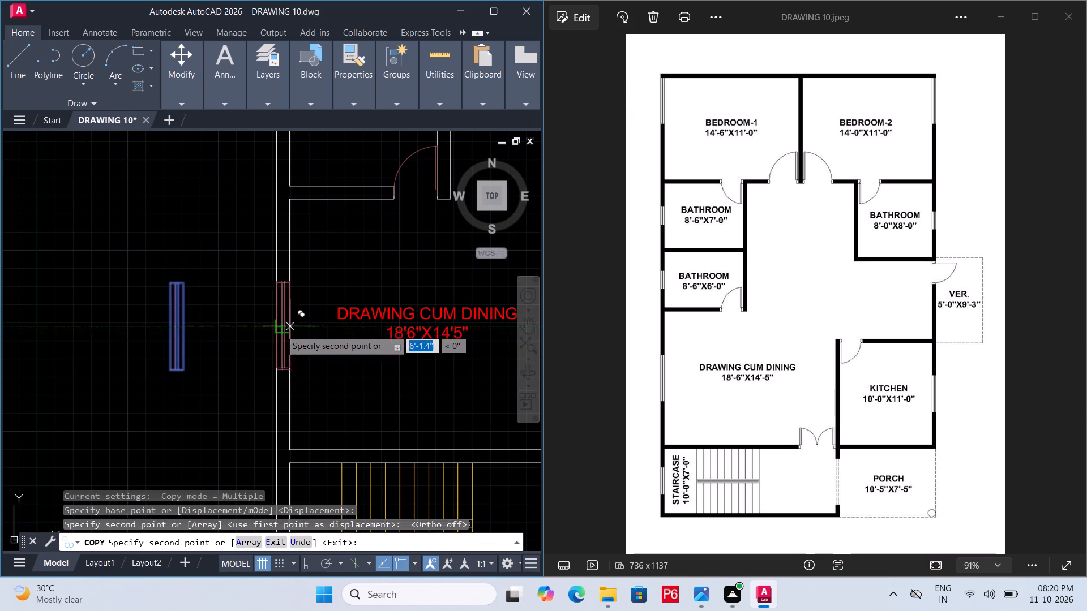
{"action": "middle_click_drag", "start_coordinate": [265, 333], "coordinate": [187, 336]}
{"action": "middle_click_drag", "start_coordinate": [384, 342], "coordinate": [218, 331]}
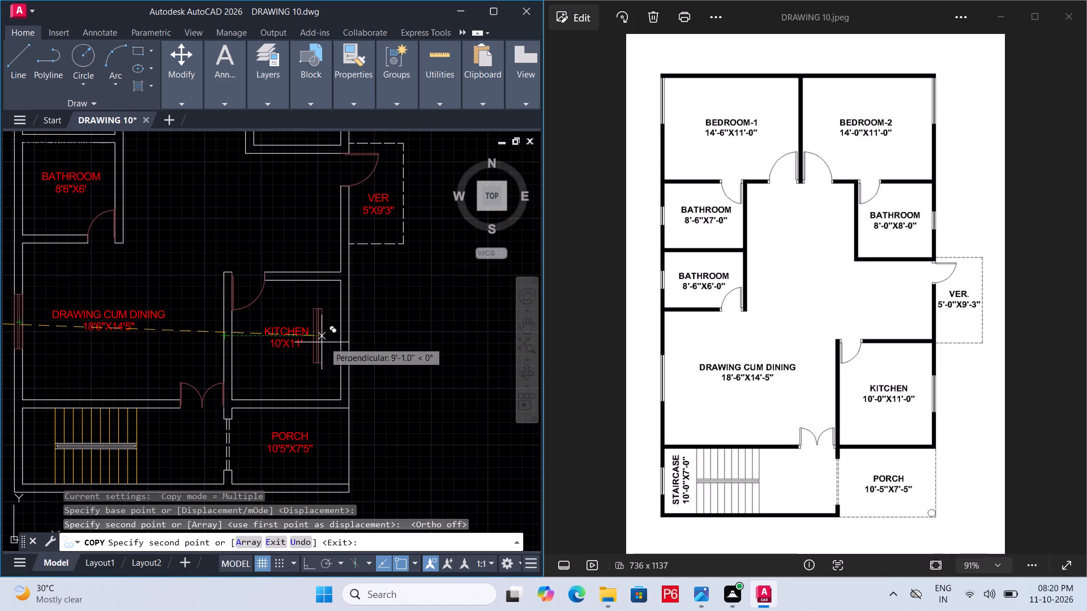
{"action": "scroll", "coordinate": [332, 339], "scroll_direction": "up", "scroll_amount": 2}
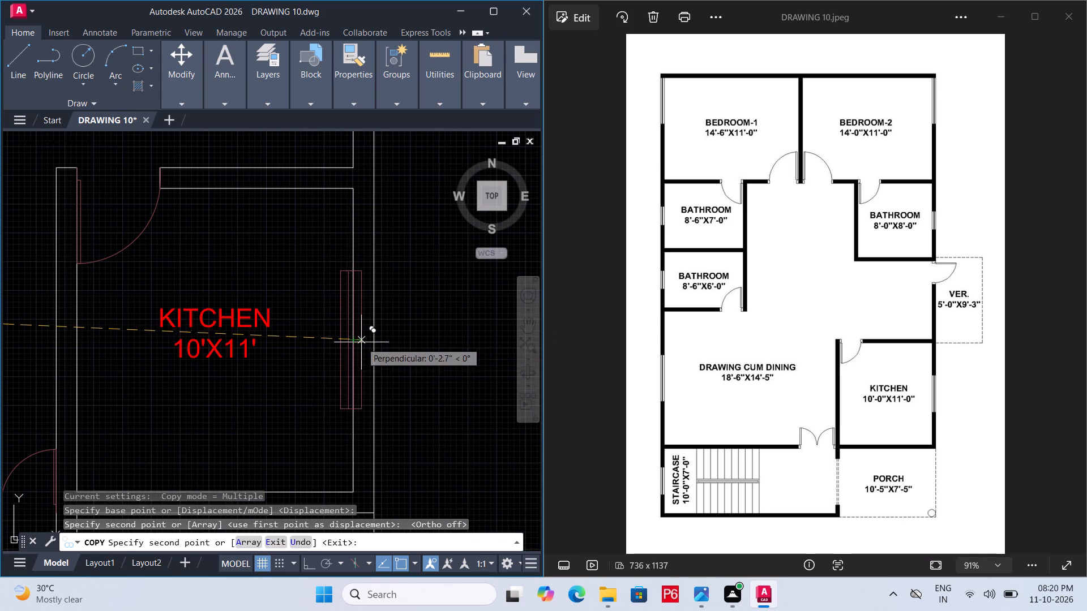
{"action": "scroll", "coordinate": [375, 340], "scroll_direction": "up", "scroll_amount": 2}
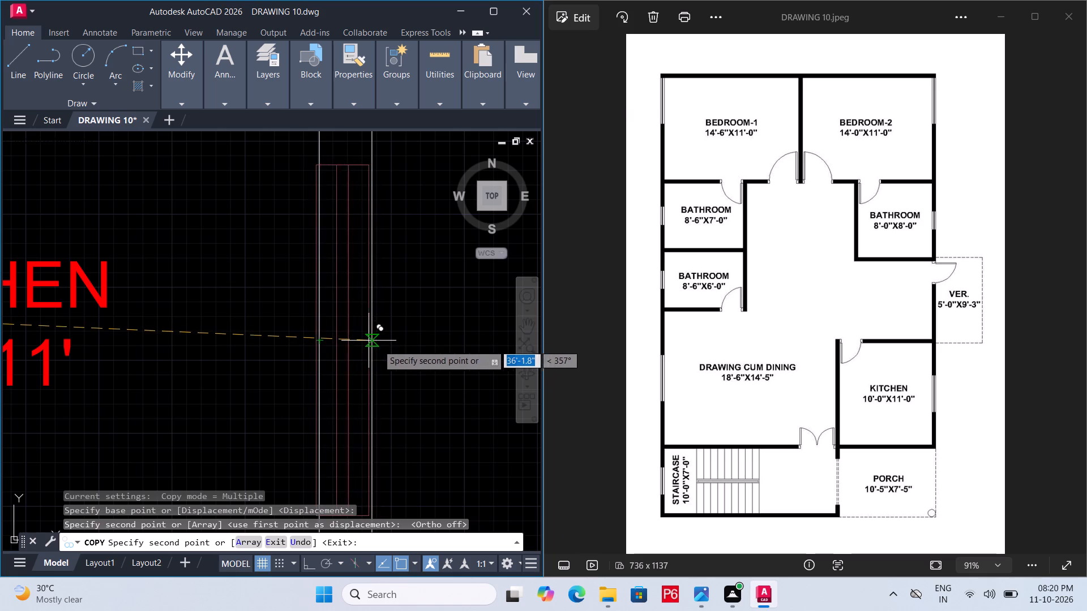
{"action": "left_click", "coordinate": [281, 343]}
{"action": "key", "text": "Escape"}
Move the kitchen window block by its right edge into the thickness of the east outer wall and save the drawing.
{"action": "left_click", "coordinate": [282, 355]}
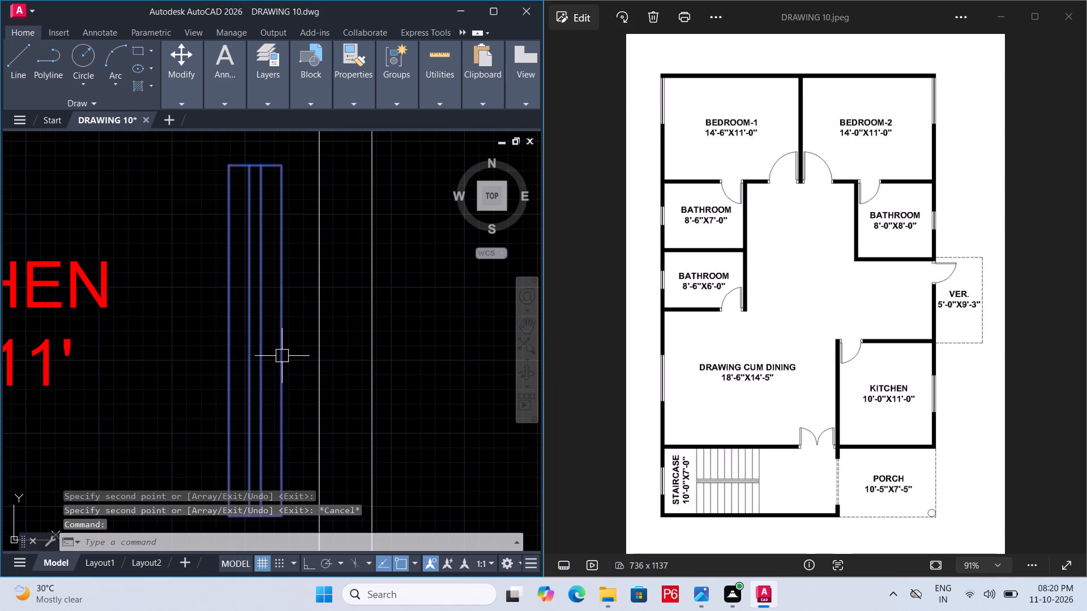
{"action": "type", "text": "M"}
{"action": "key", "text": "space"}
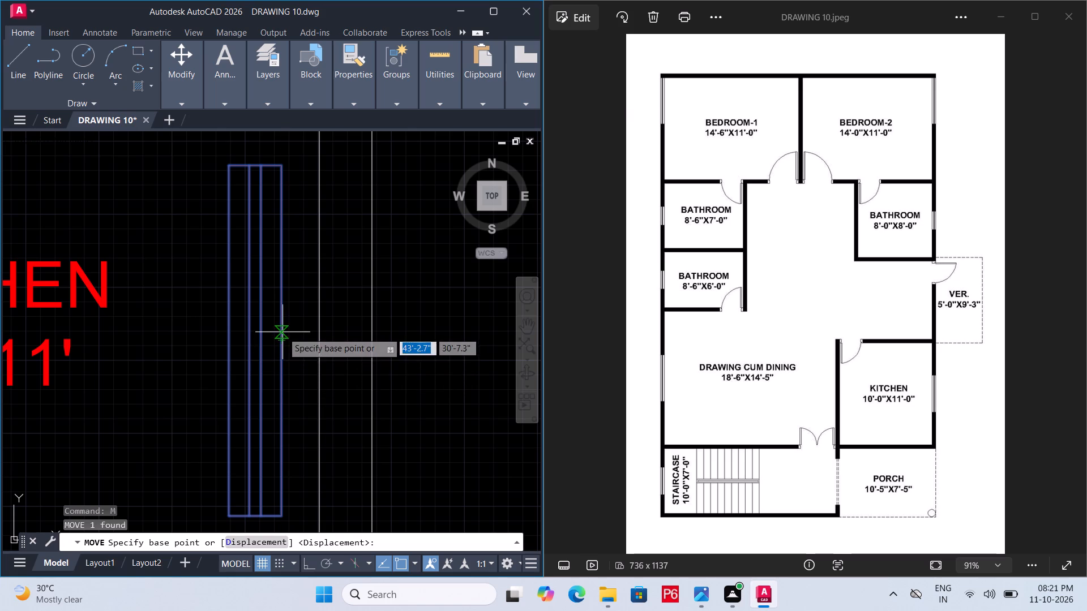
{"action": "left_click", "coordinate": [283, 339]}
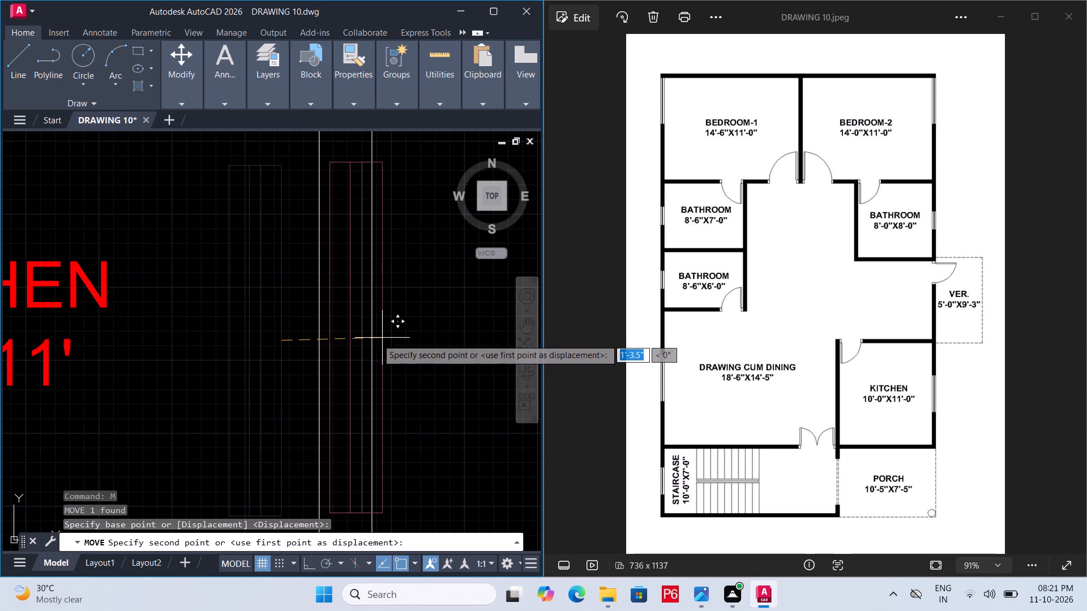
{"action": "left_click", "coordinate": [375, 339]}
{"action": "scroll", "coordinate": [377, 334], "scroll_direction": "down", "scroll_amount": 2}
{"action": "key", "text": "ctrl+s"}
{"action": "key", "text": "ctrl+s"}
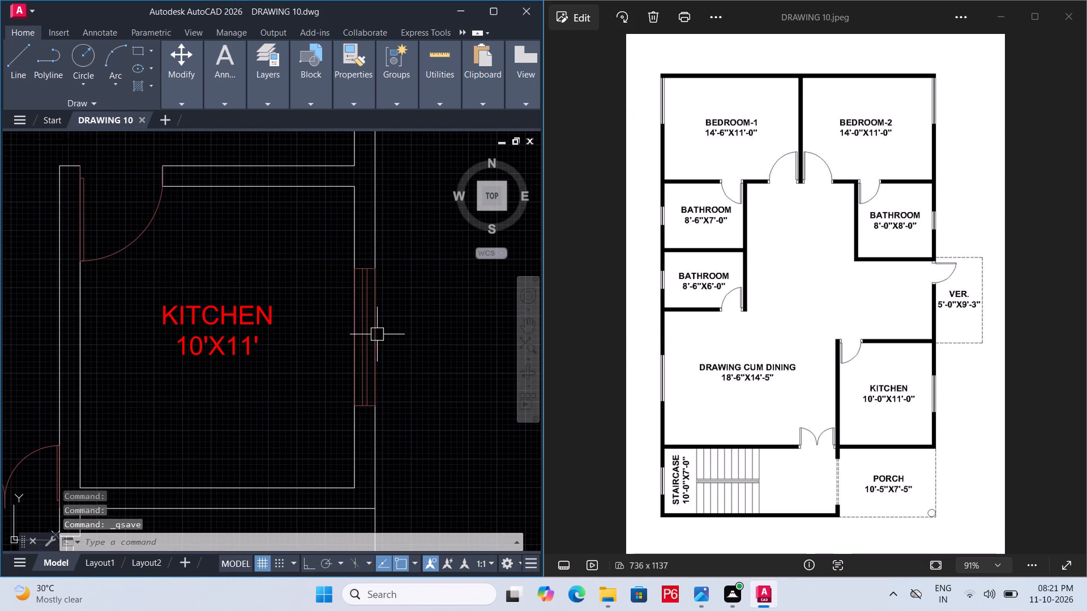
{"action": "key", "text": "ctrl+s"}
{"action": "key", "text": "ctrl+s"}
{"action": "key", "text": "ctrl+s"}
{"action": "key", "text": "ctrl+s"}
{"action": "key", "text": "ctrl+s"}
{"action": "key", "text": "ctrl+s"}
{"action": "key", "text": "ctrl+s"}
Copy the kitchen window block into Bedroom 1's west outer wall and save the drawing.
{"action": "scroll", "coordinate": [372, 337], "scroll_direction": "down", "scroll_amount": 1, "text": "ctrl"}
{"action": "middle_click_drag", "start_coordinate": [372, 337], "coordinate": [397, 369]}
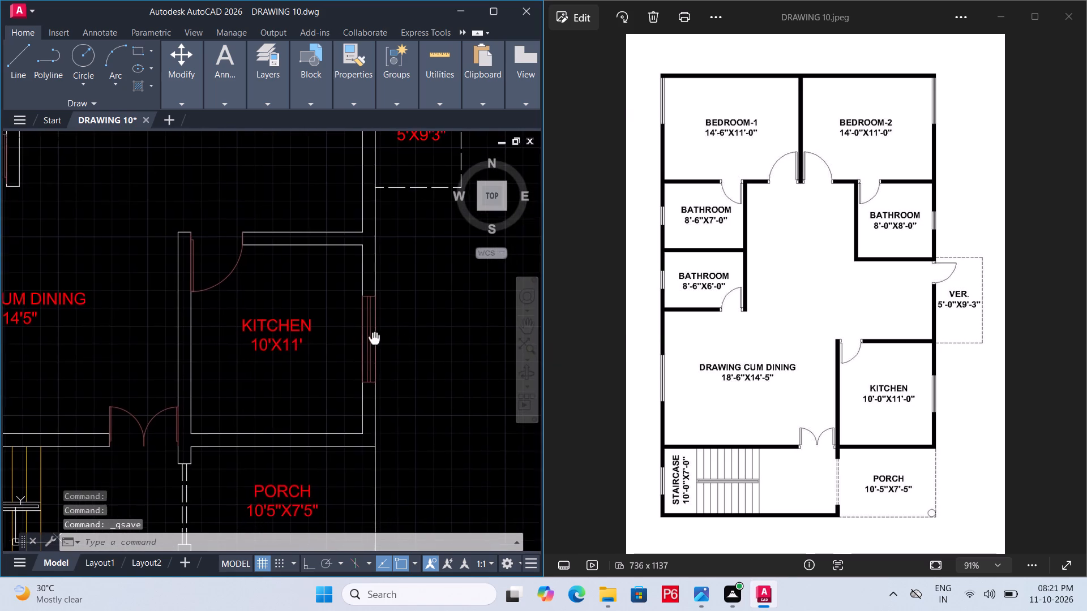
{"action": "middle_click_drag", "start_coordinate": [397, 369], "coordinate": [399, 382]}
{"action": "scroll", "coordinate": [400, 385], "scroll_direction": "up", "scroll_amount": 1}
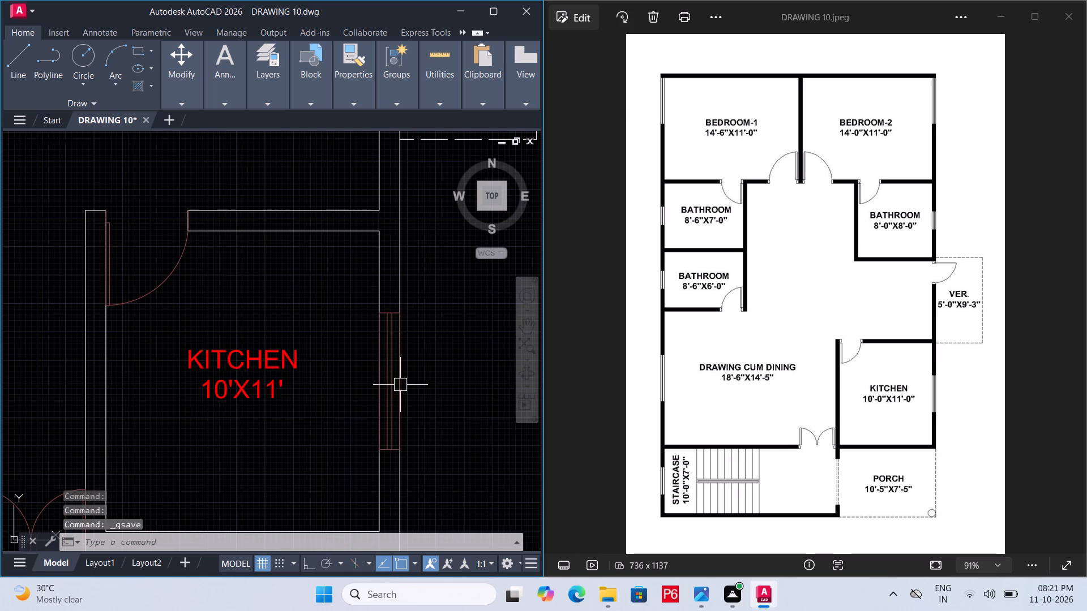
{"action": "left_click", "coordinate": [391, 380]}
{"action": "type", "text": "CO"}
{"action": "key", "text": "space"}
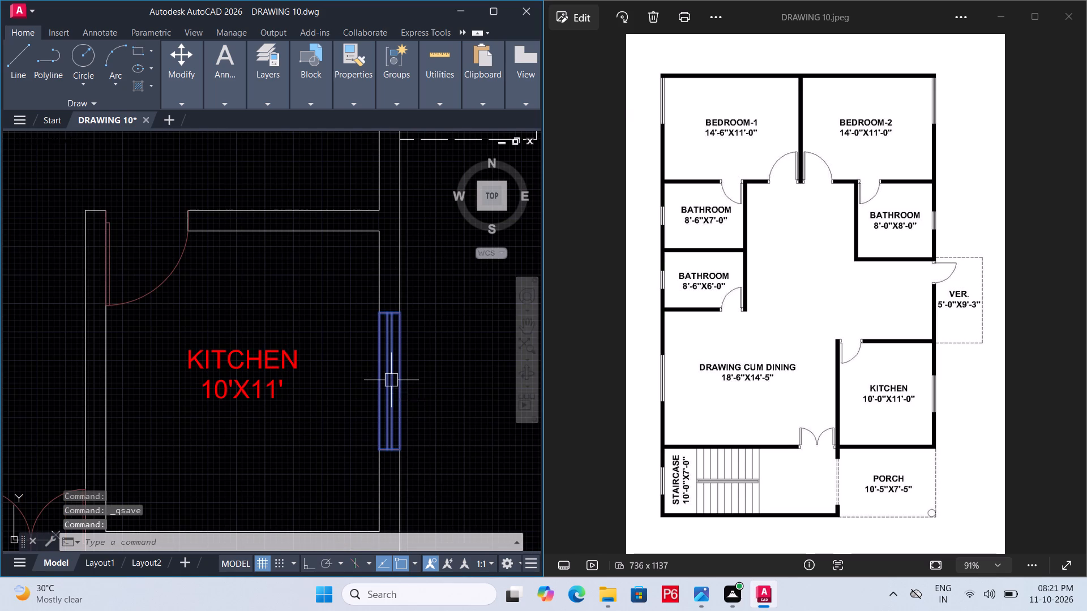
{"action": "left_click", "coordinate": [401, 376]}
{"action": "middle_click_drag", "start_coordinate": [366, 264], "coordinate": [363, 580]}
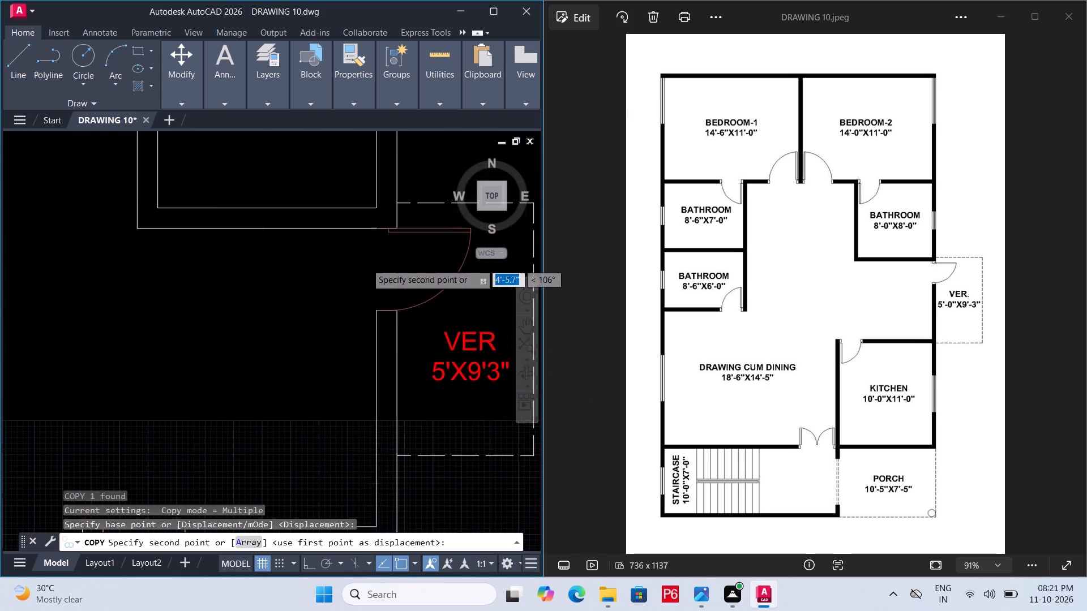
{"action": "middle_click_drag", "start_coordinate": [396, 315], "coordinate": [350, 610]}
{"action": "middle_click_drag", "start_coordinate": [354, 347], "coordinate": [350, 557]}
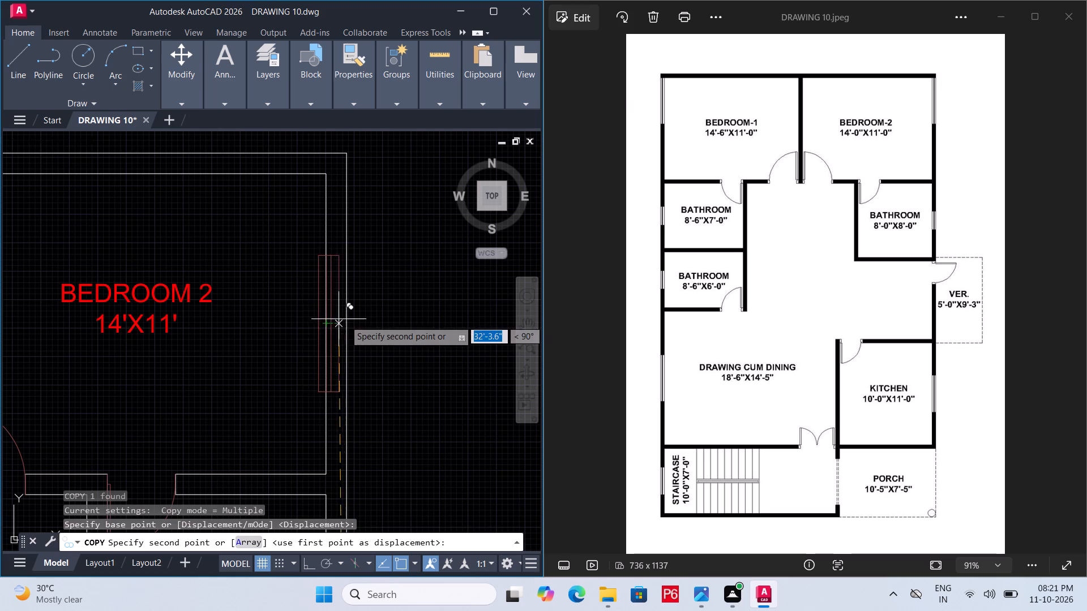
{"action": "scroll", "coordinate": [362, 323], "scroll_direction": "down", "scroll_amount": 2}
{"action": "middle_click_drag", "start_coordinate": [379, 337], "coordinate": [627, 374]}
{"action": "scroll", "coordinate": [340, 372], "scroll_direction": "up", "scroll_amount": 2}
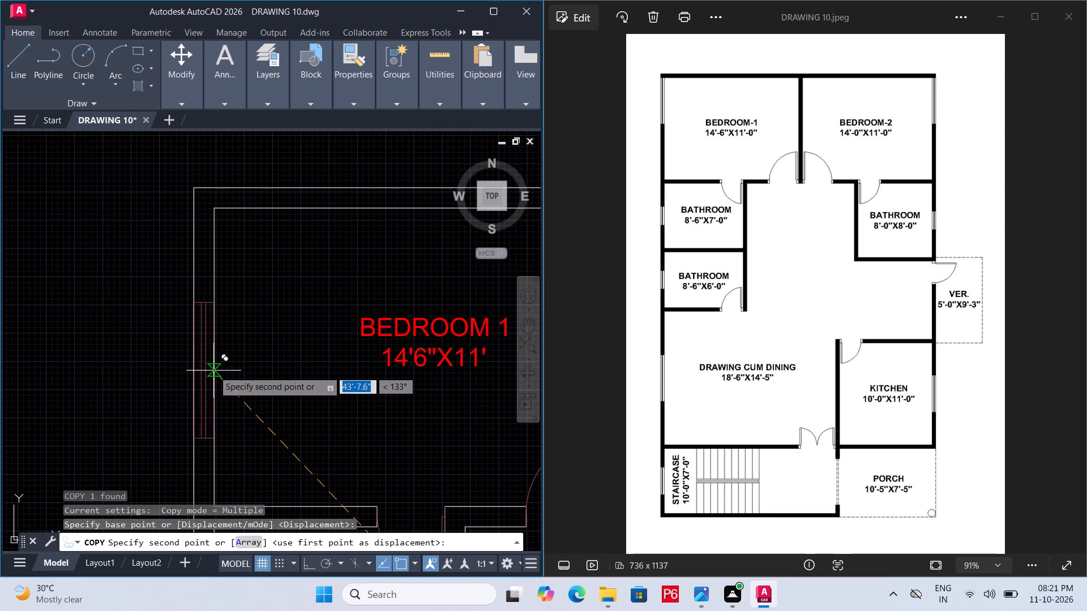
{"action": "middle_click_drag", "start_coordinate": [215, 375], "coordinate": [215, 367]}
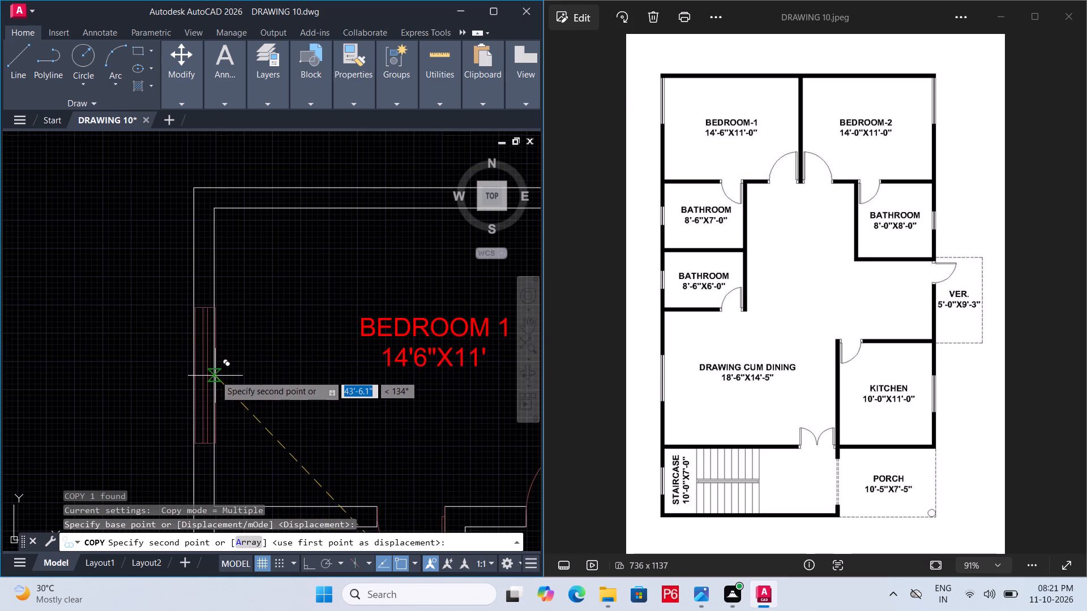
{"action": "middle_click_drag", "start_coordinate": [215, 367], "coordinate": [228, 326]}
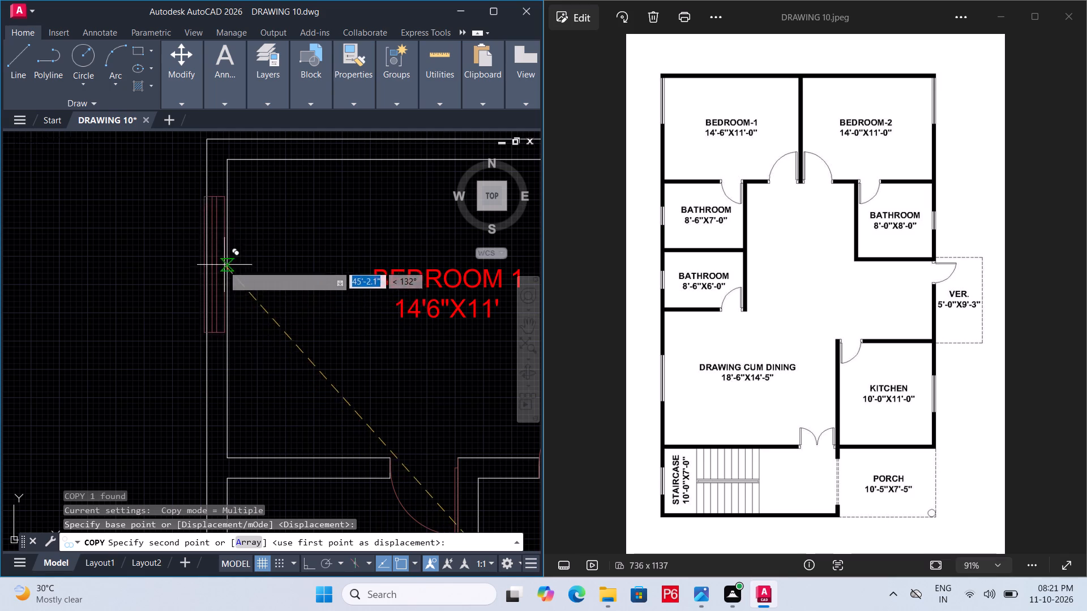
{"action": "left_click", "coordinate": [232, 312]}
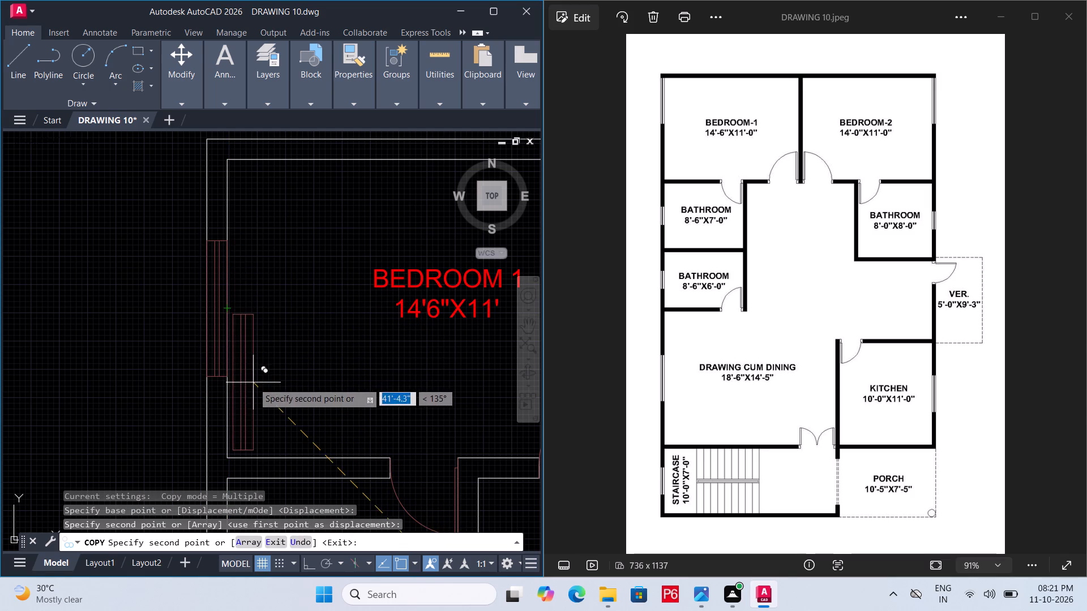
{"action": "key", "text": "ctrl+s"}
Turn on the command log file with LOGFILEON.
{"action": "type", "text": "LOG"}
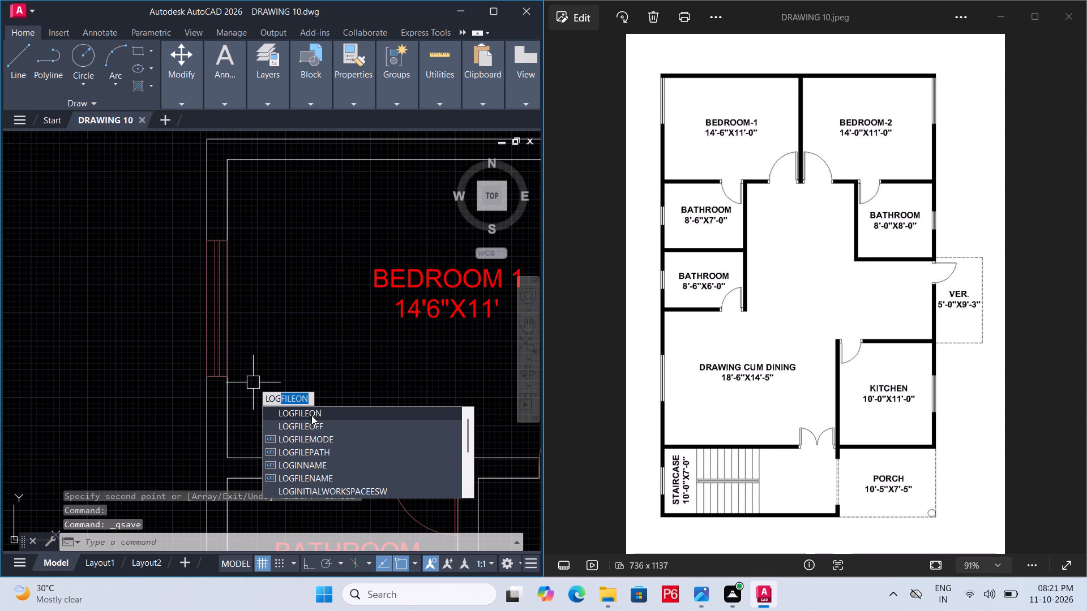
{"action": "left_click", "coordinate": [311, 415]}
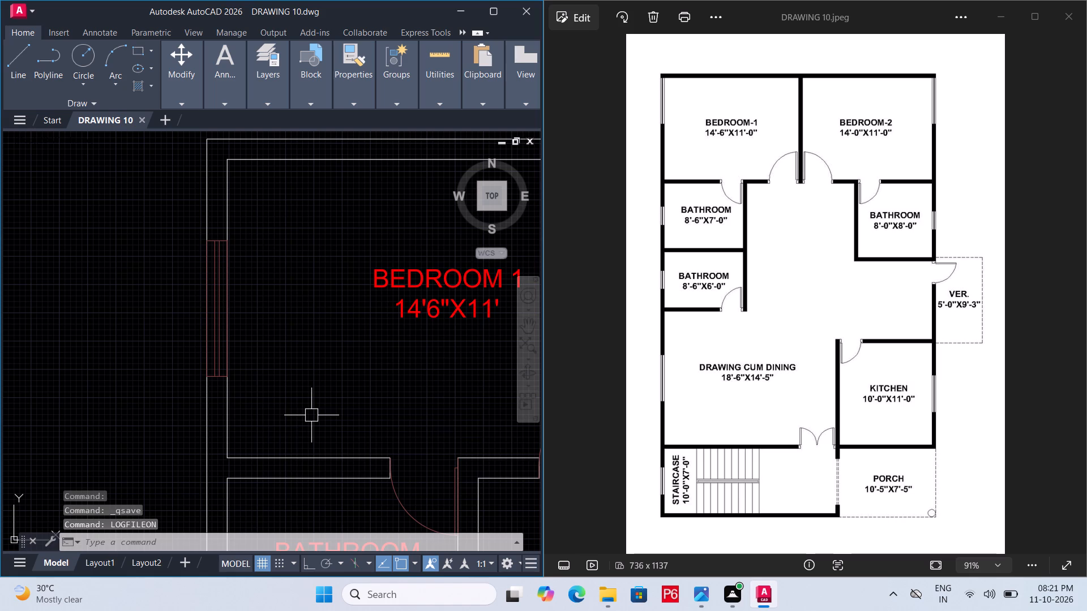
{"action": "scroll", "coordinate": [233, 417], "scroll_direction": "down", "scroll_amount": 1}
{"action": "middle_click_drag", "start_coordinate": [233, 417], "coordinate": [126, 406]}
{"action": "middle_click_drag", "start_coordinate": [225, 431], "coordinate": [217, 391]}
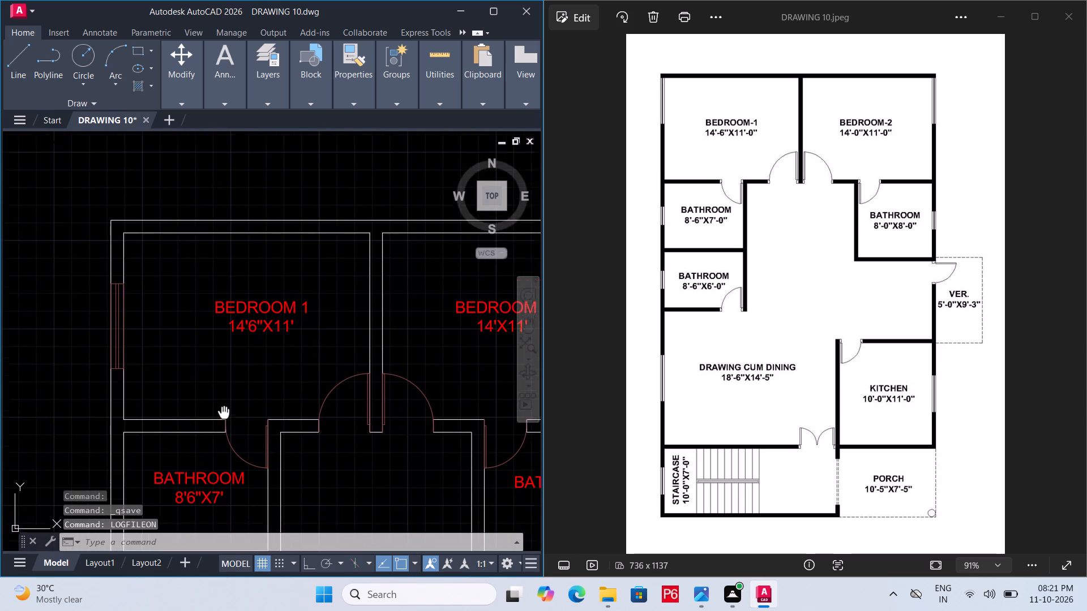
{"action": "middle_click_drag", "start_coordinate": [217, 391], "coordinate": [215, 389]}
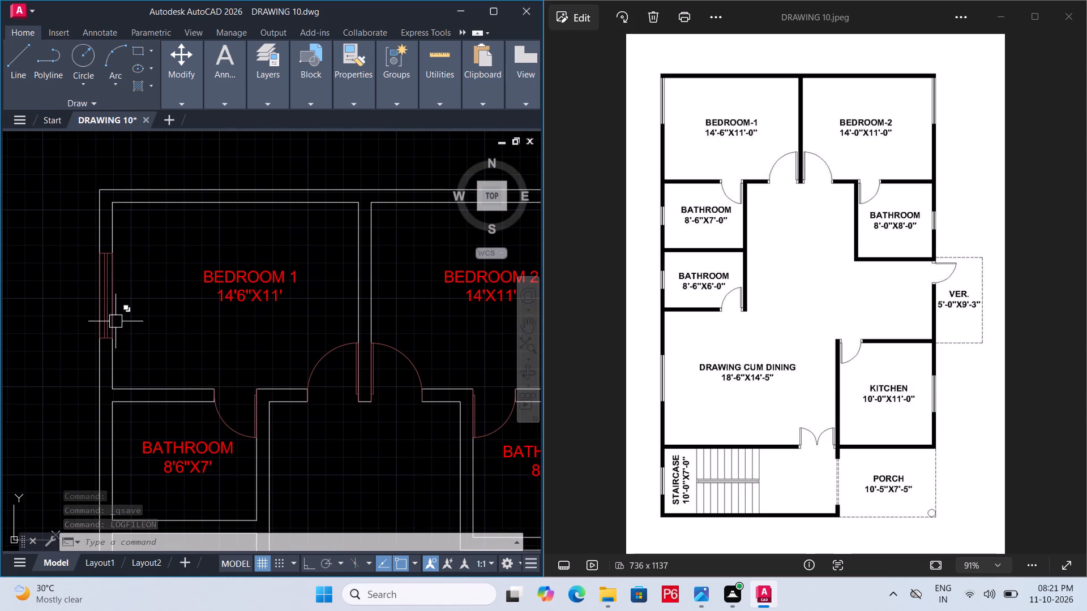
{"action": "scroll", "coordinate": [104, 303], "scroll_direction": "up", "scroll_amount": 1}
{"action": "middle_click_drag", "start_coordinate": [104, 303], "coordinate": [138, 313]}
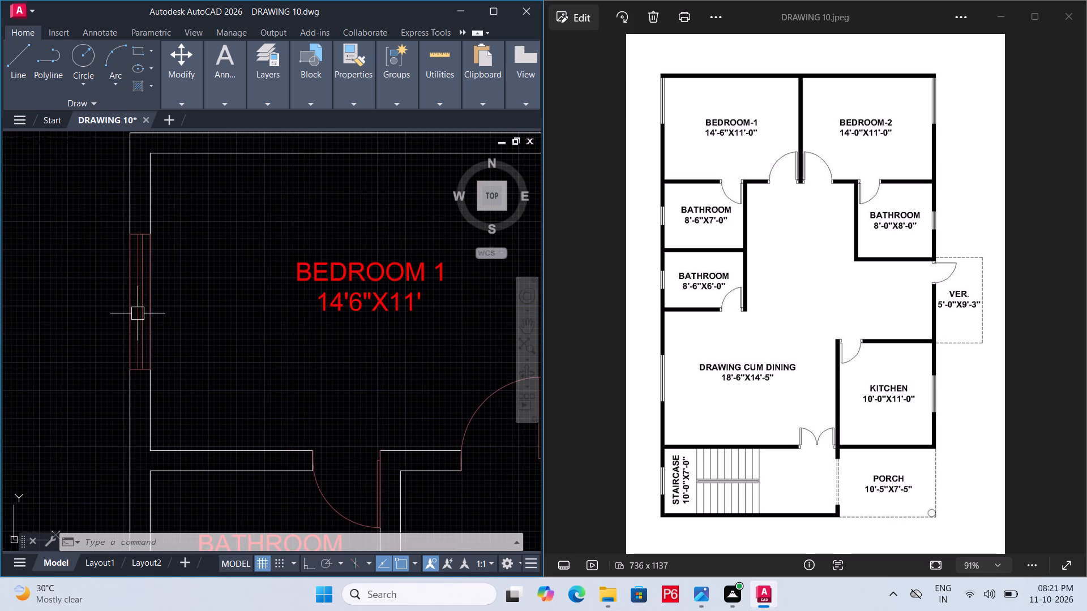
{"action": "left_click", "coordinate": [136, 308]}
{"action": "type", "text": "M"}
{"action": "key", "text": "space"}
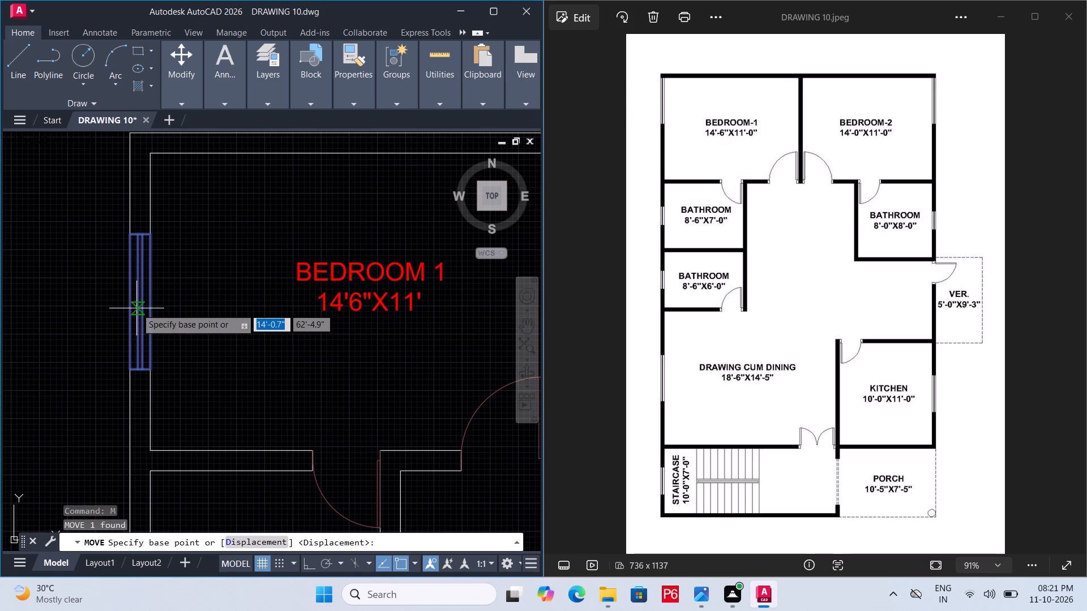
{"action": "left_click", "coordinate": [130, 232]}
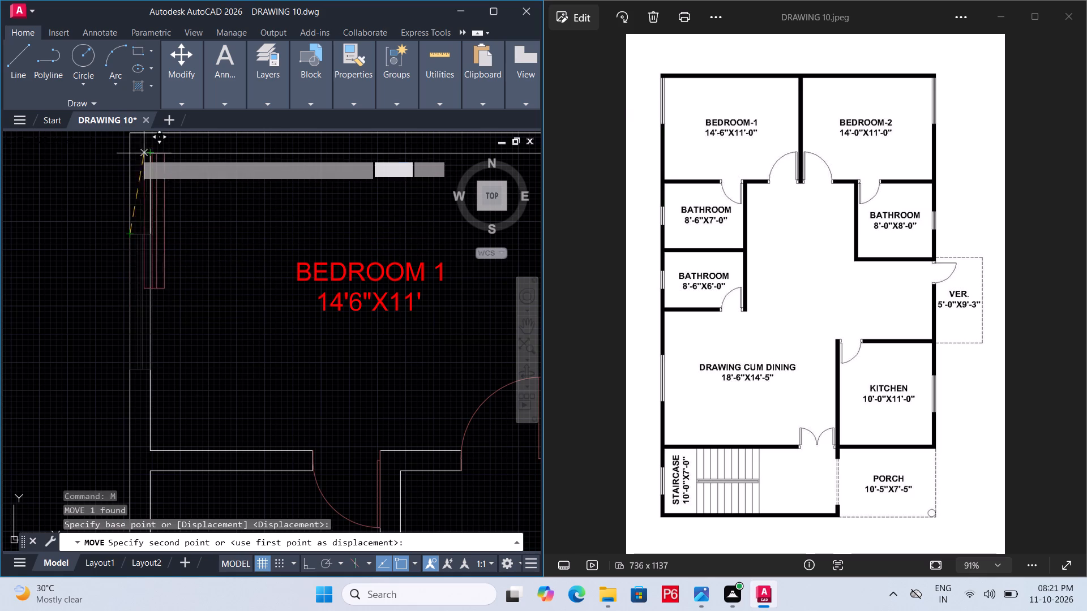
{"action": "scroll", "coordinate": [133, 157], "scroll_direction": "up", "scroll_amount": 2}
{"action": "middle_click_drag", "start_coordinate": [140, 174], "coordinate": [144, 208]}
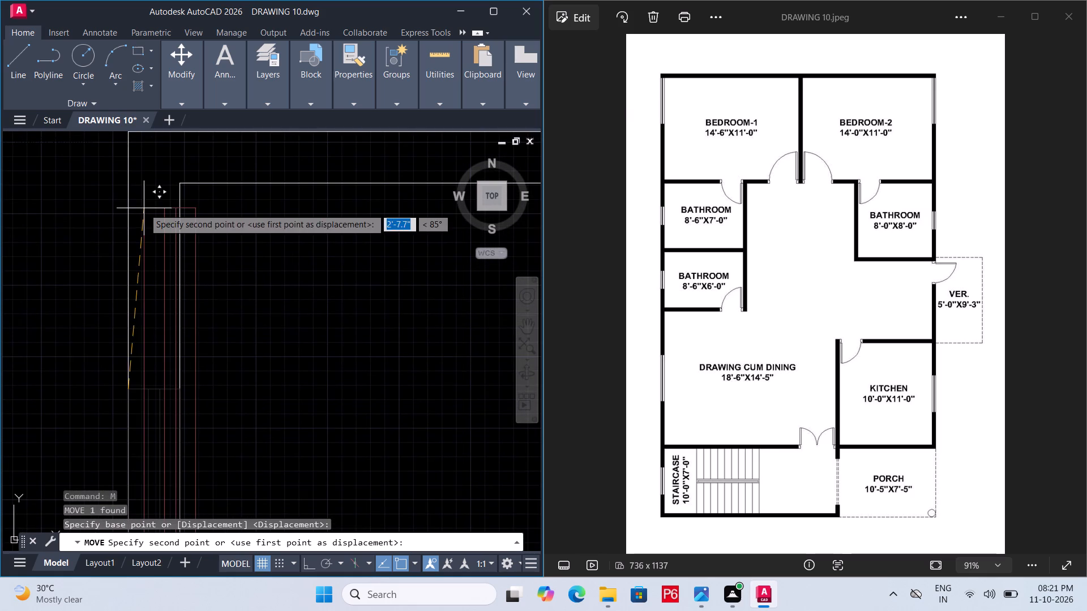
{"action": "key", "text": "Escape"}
Move the Bedroom 1 window block up the west outer wall to align with the room's inner north-west corner, and save the drawing.
{"action": "middle_click_drag", "start_coordinate": [164, 249], "coordinate": [164, 242]}
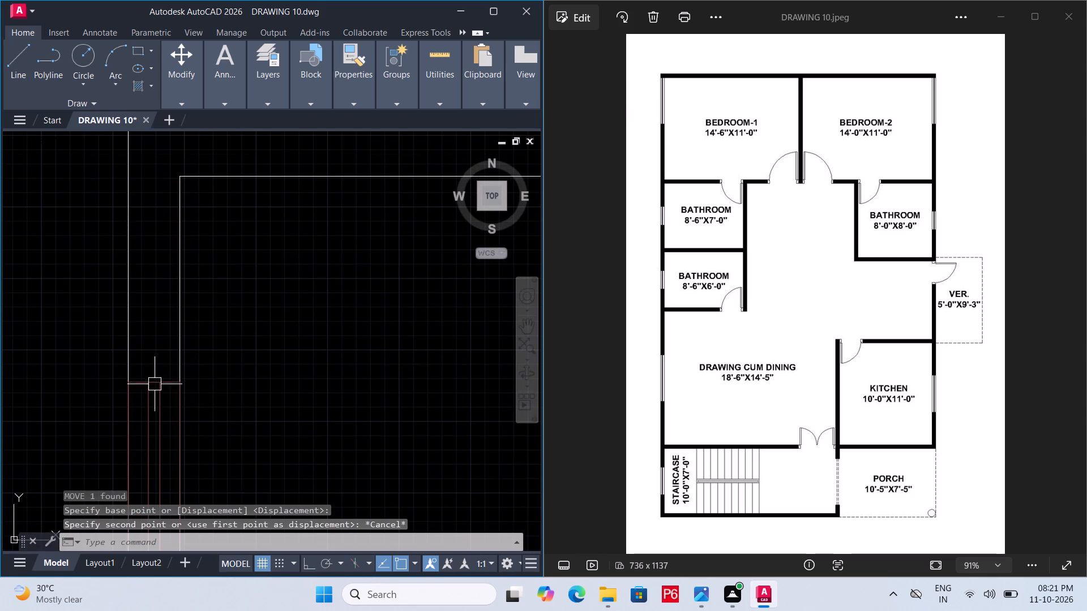
{"action": "left_click", "coordinate": [155, 388]}
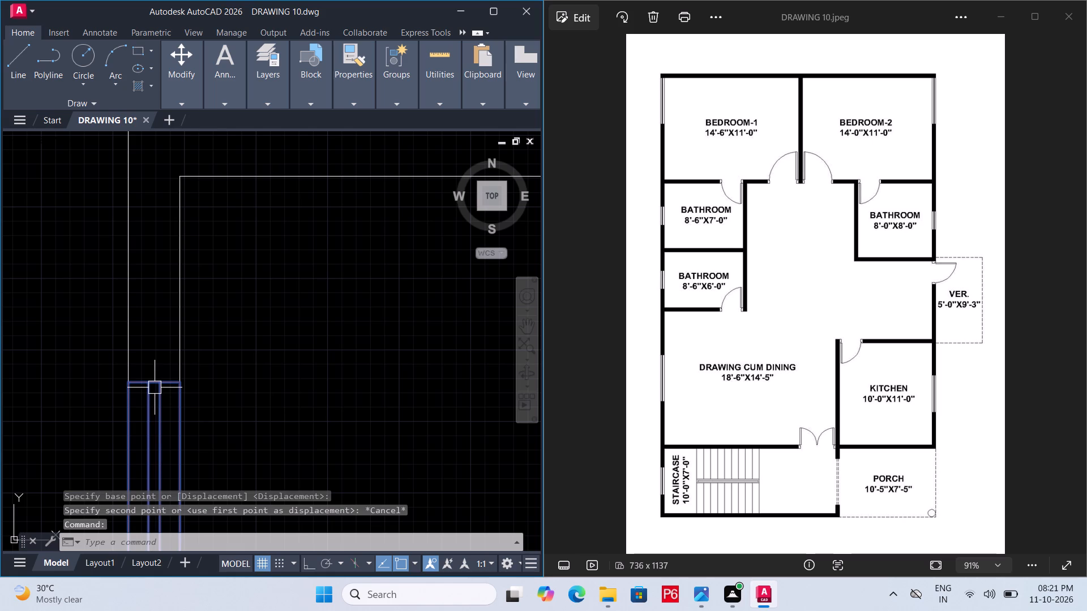
{"action": "key", "text": "m"}
{"action": "key", "text": "space"}
{"action": "left_click", "coordinate": [174, 383]}
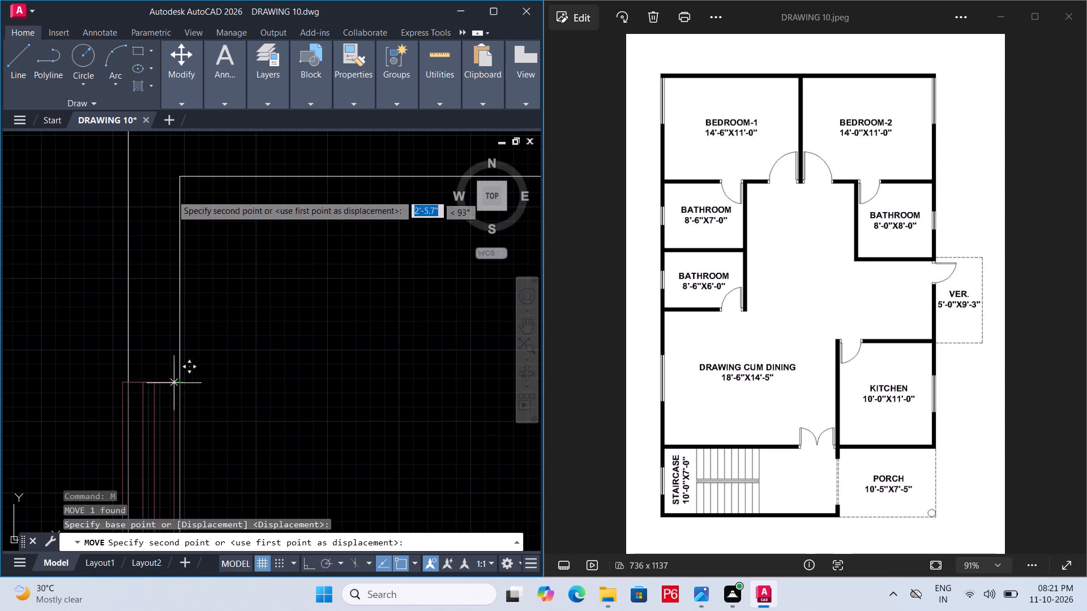
{"action": "left_click", "coordinate": [179, 178]}
{"action": "scroll", "coordinate": [122, 213], "scroll_direction": "down", "scroll_amount": 2}
{"action": "middle_click_drag", "start_coordinate": [121, 213], "coordinate": [120, 206]}
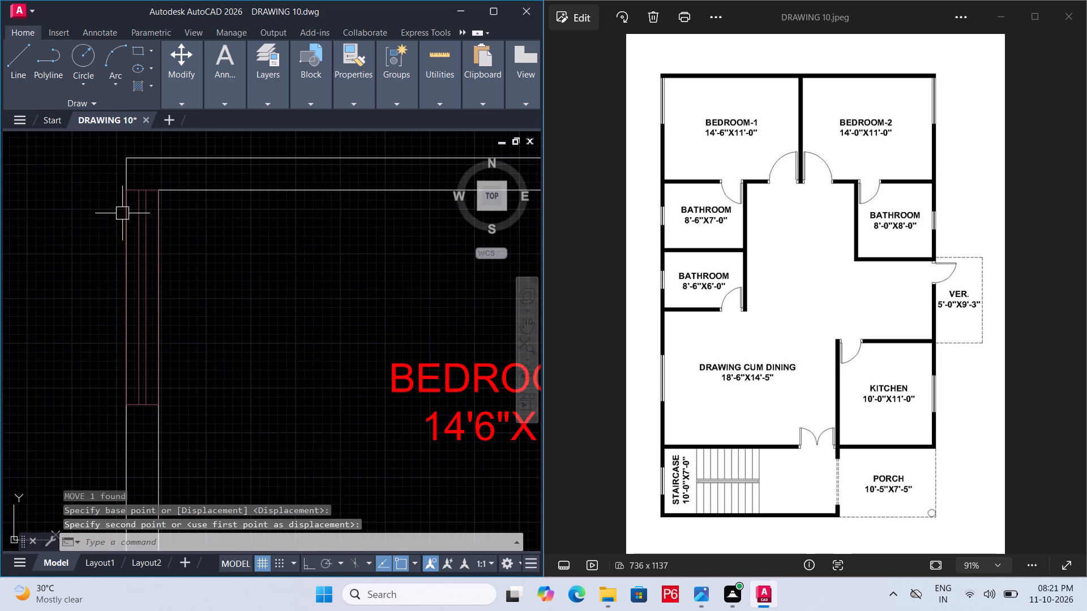
{"action": "middle_click_drag", "start_coordinate": [120, 206], "coordinate": [119, 189]}
{"action": "key", "text": "ctrl+s"}
{"action": "key", "text": "ctrl+s"}
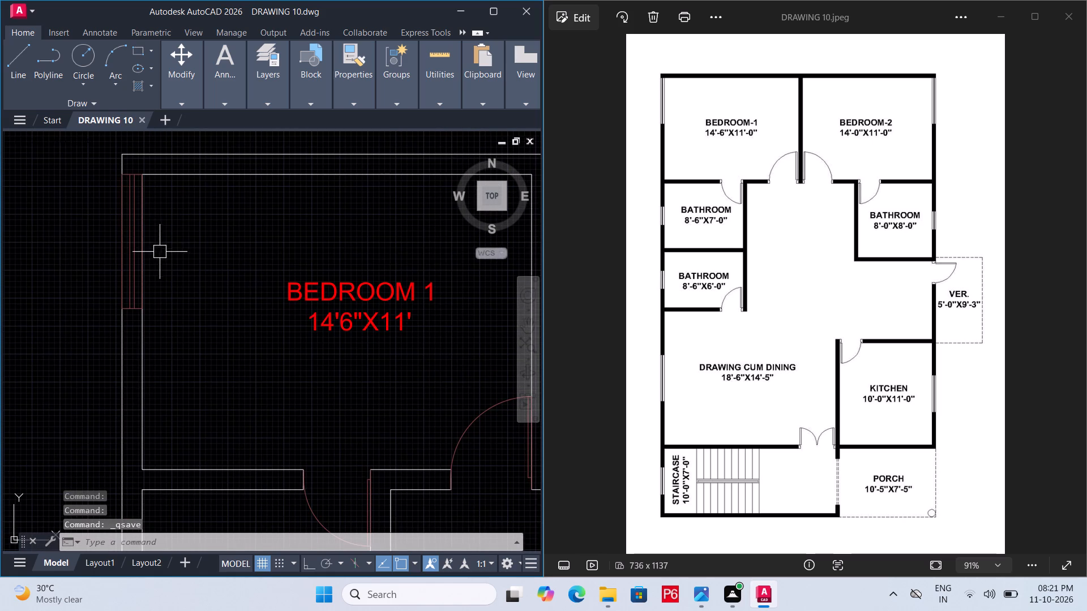
Copy the Bedroom 1 window block into Bedroom 2's east outer wall at the room's inner north-east corner, and save the drawing.
{"action": "middle_click_drag", "start_coordinate": [132, 269], "coordinate": [0, 277]}
{"action": "middle_click_drag", "start_coordinate": [254, 307], "coordinate": [7, 307]}
{"action": "middle_click_drag", "start_coordinate": [329, 324], "coordinate": [387, 316]}
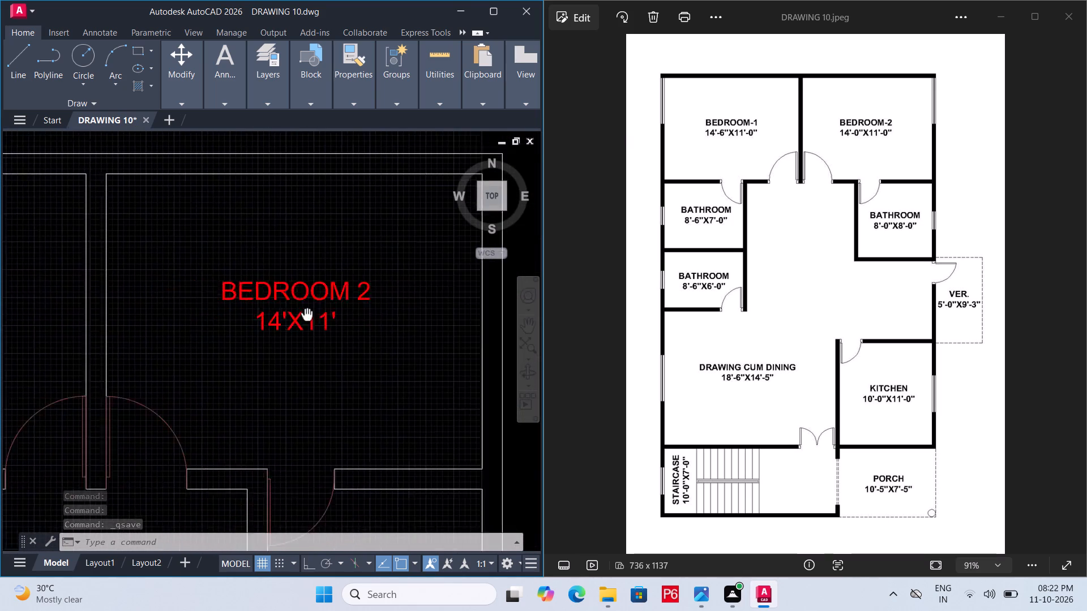
{"action": "middle_click_drag", "start_coordinate": [387, 316], "coordinate": [541, 339]}
{"action": "middle_click_drag", "start_coordinate": [185, 302], "coordinate": [367, 350]}
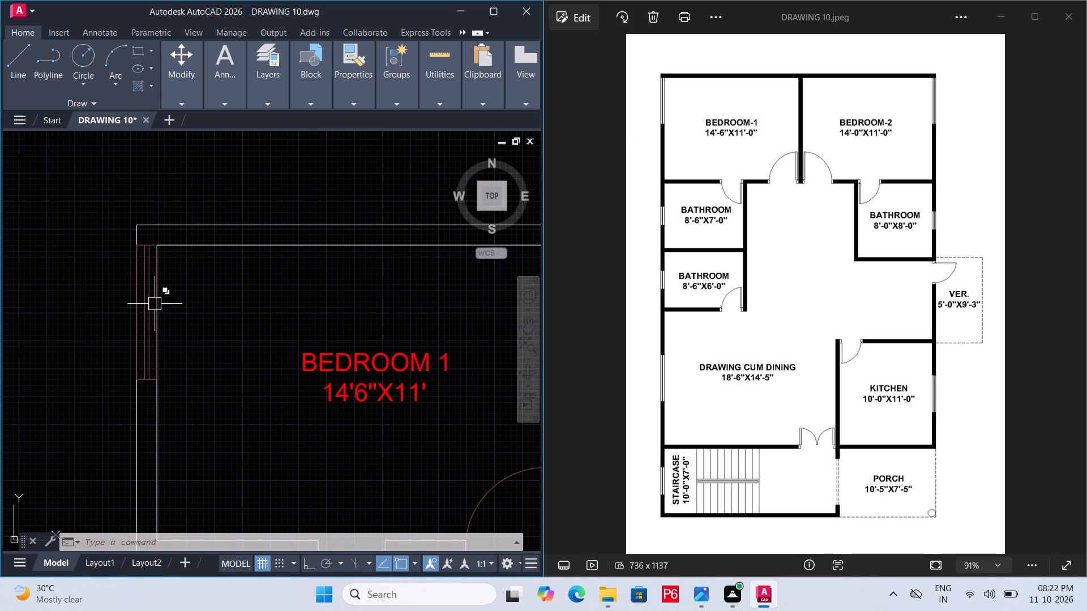
{"action": "left_click", "coordinate": [148, 296]}
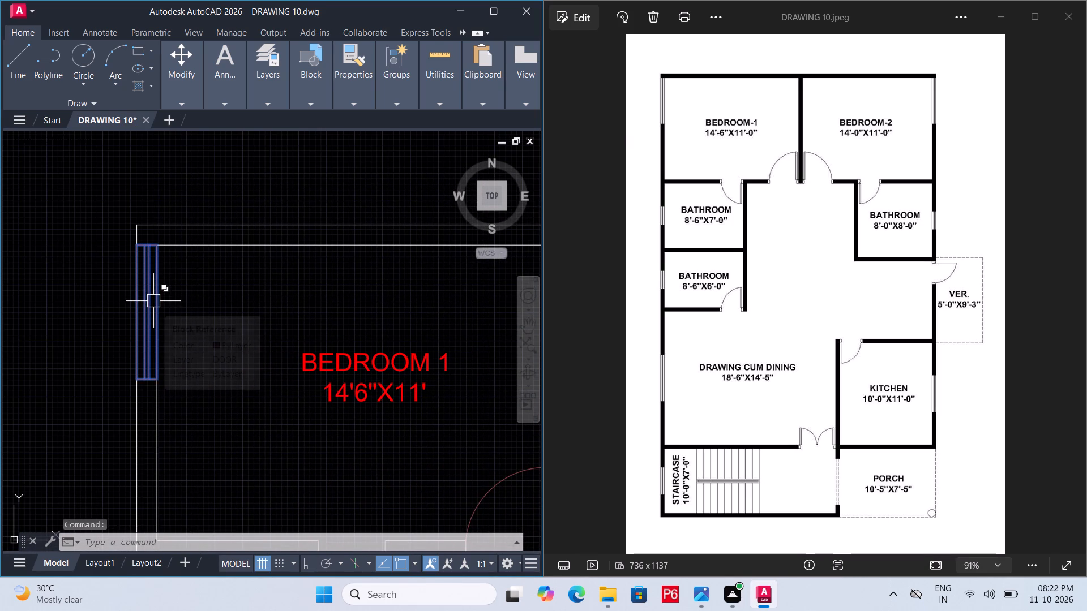
{"action": "type", "text": "CO"}
{"action": "key", "text": "space"}
{"action": "scroll", "coordinate": [136, 262], "scroll_direction": "up", "scroll_amount": 2}
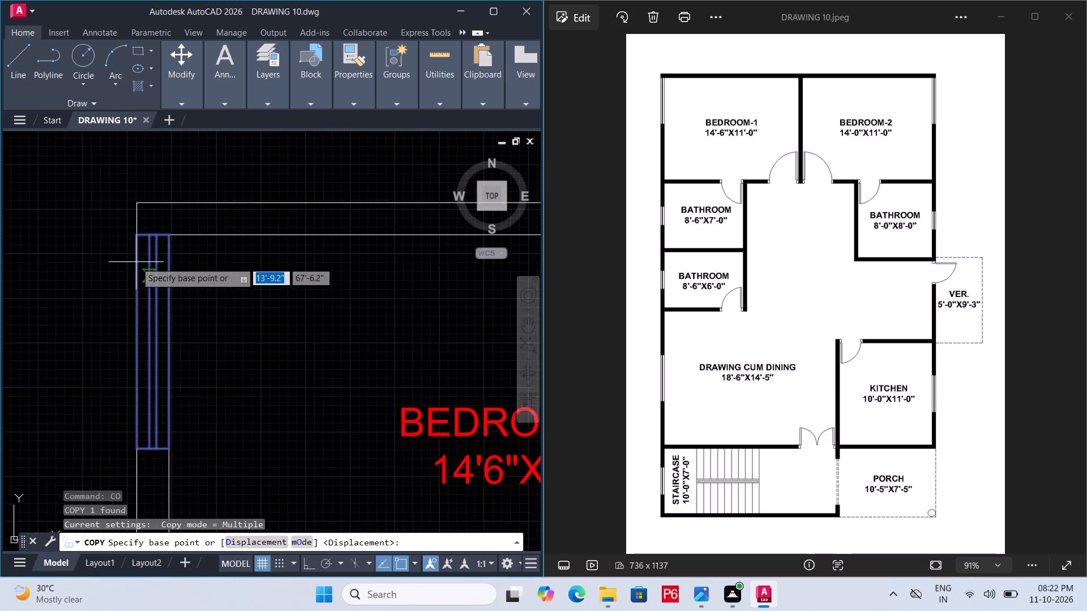
{"action": "left_click", "coordinate": [139, 222]}
{"action": "middle_click_drag", "start_coordinate": [295, 293], "coordinate": [60, 276]}
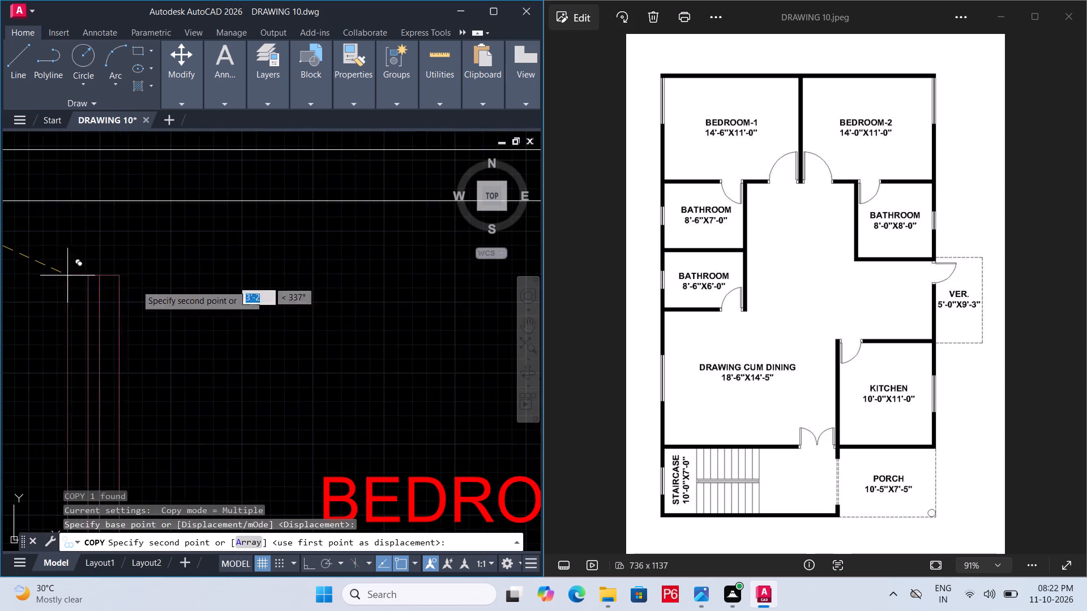
{"action": "scroll", "coordinate": [142, 286], "scroll_direction": "down", "scroll_amount": 4}
{"action": "scroll", "coordinate": [423, 307], "scroll_direction": "up", "scroll_amount": 2}
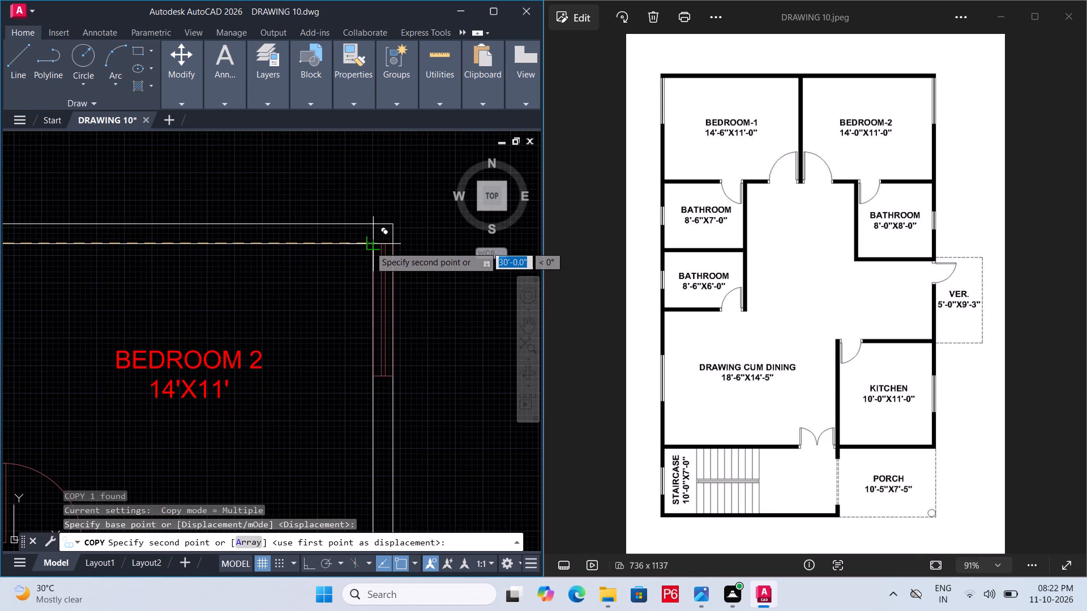
{"action": "left_click", "coordinate": [370, 246]}
{"action": "middle_click_drag", "start_coordinate": [251, 364], "coordinate": [336, 328]}
{"action": "key", "text": "ctrl+s"}
{"action": "key", "text": "ctrl+s"}
{"action": "key", "text": "ctrl+s"}
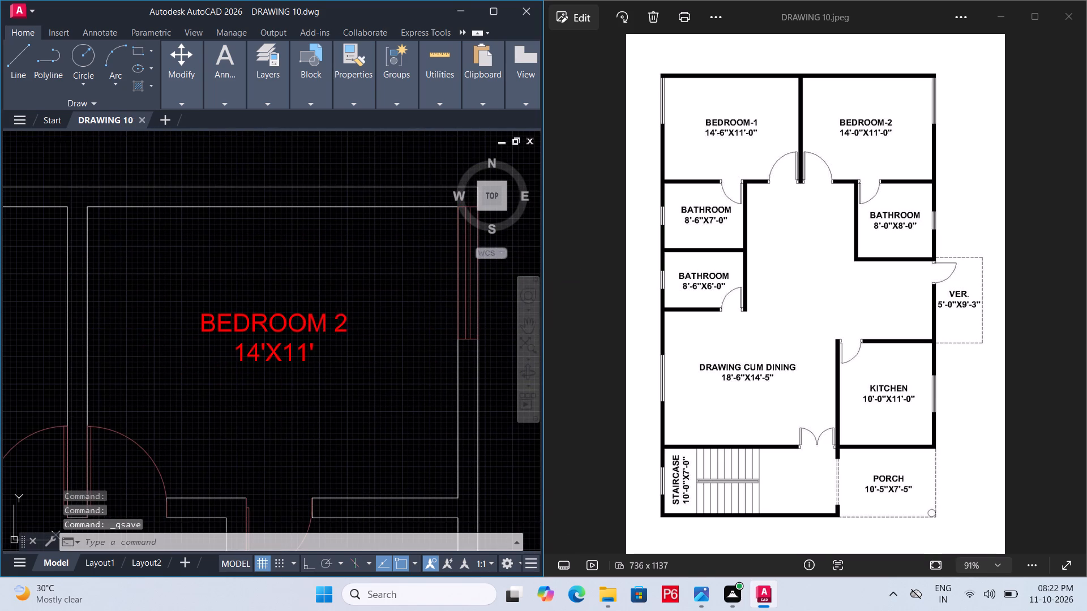
{"action": "key", "text": "ctrl+s"}
Delete the spare window block lying outside the drawing cum dining room's west wall, and save the drawing.
{"action": "scroll", "coordinate": [337, 328], "scroll_direction": "down", "scroll_amount": 1}
{"action": "middle_click_drag", "start_coordinate": [337, 327], "coordinate": [341, 287]}
{"action": "scroll", "coordinate": [342, 286], "scroll_direction": "down", "scroll_amount": 1}
{"action": "middle_click_drag", "start_coordinate": [355, 371], "coordinate": [365, 312]}
{"action": "scroll", "coordinate": [357, 352], "scroll_direction": "down", "scroll_amount": 1}
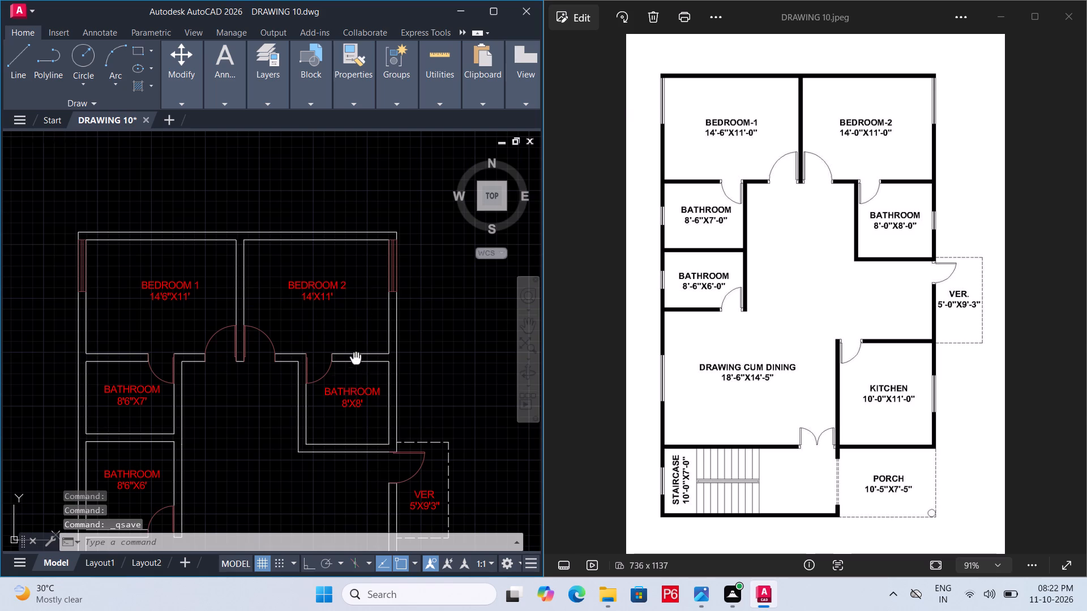
{"action": "middle_click_drag", "start_coordinate": [365, 312], "coordinate": [378, 261]}
{"action": "middle_click_drag", "start_coordinate": [369, 342], "coordinate": [367, 269]}
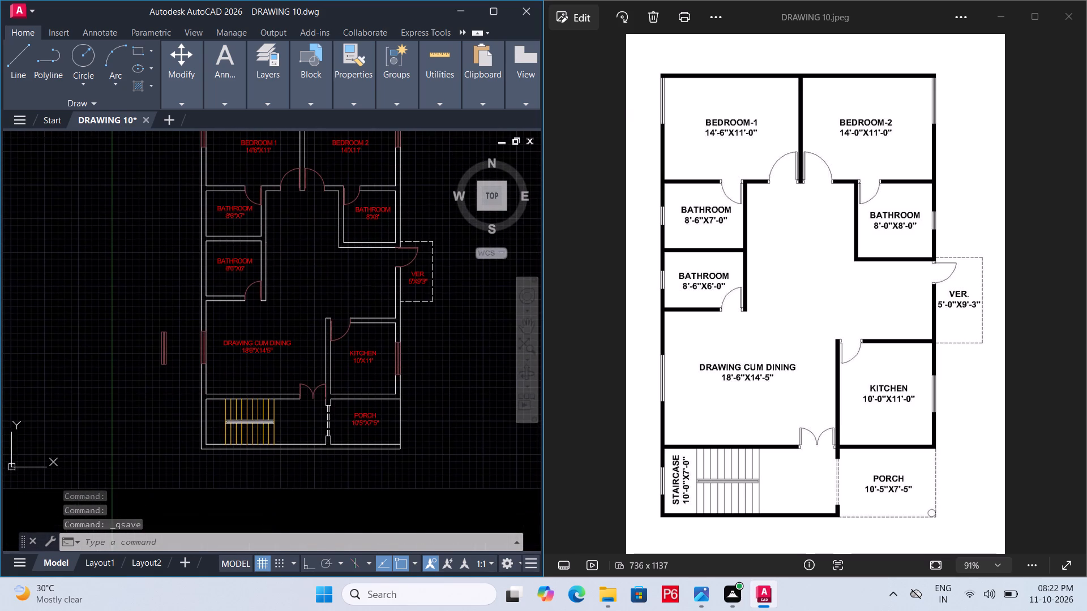
{"action": "left_click", "coordinate": [160, 340]}
{"action": "key", "text": "Delete"}
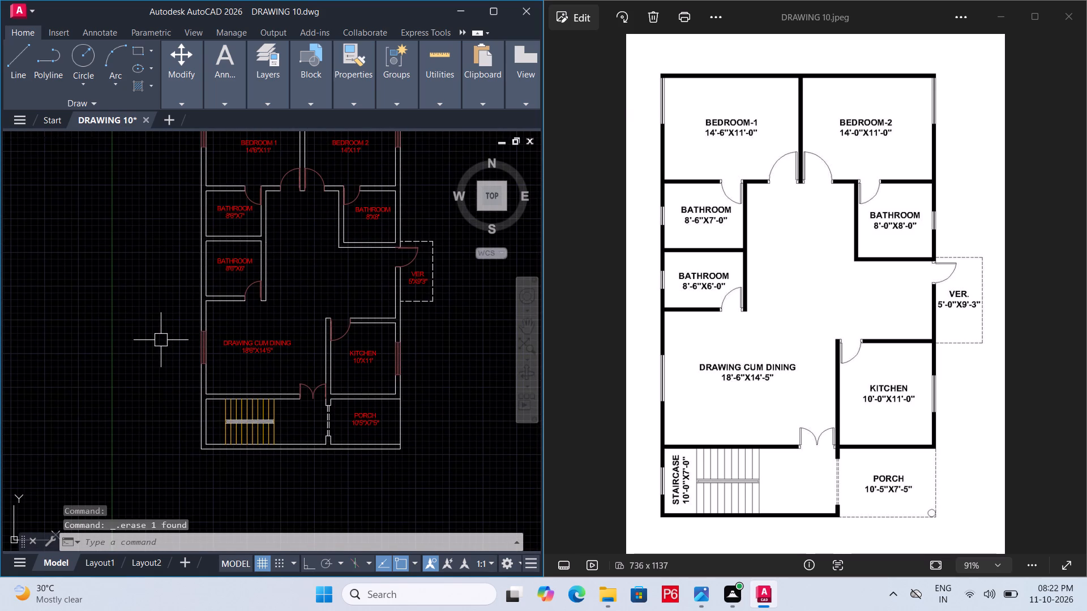
{"action": "key", "text": "ctrl+s"}
{"action": "key", "text": "ctrl+s"}
{"action": "key", "text": "ctrl+s"}
{"action": "key", "text": "ctrl+s"}
{"action": "key", "text": "ctrl+s"}
{"action": "key", "text": "ctrl+s"}
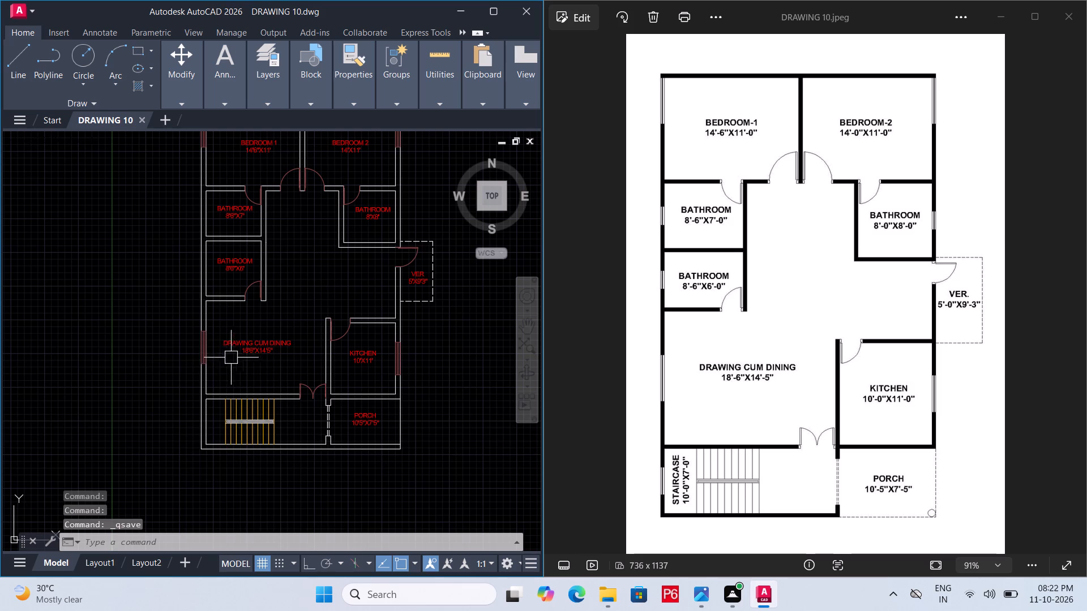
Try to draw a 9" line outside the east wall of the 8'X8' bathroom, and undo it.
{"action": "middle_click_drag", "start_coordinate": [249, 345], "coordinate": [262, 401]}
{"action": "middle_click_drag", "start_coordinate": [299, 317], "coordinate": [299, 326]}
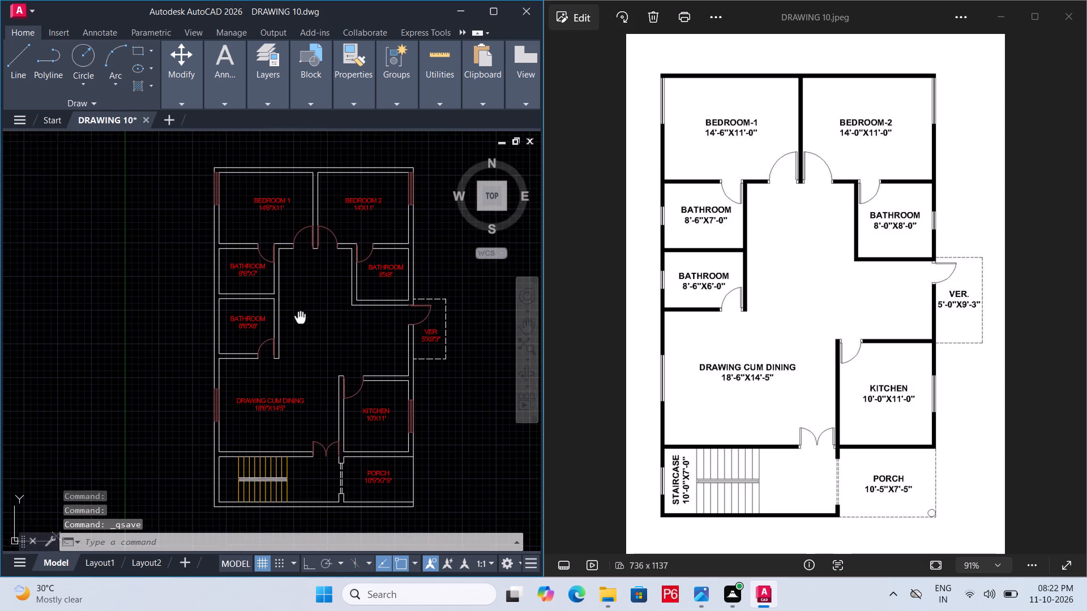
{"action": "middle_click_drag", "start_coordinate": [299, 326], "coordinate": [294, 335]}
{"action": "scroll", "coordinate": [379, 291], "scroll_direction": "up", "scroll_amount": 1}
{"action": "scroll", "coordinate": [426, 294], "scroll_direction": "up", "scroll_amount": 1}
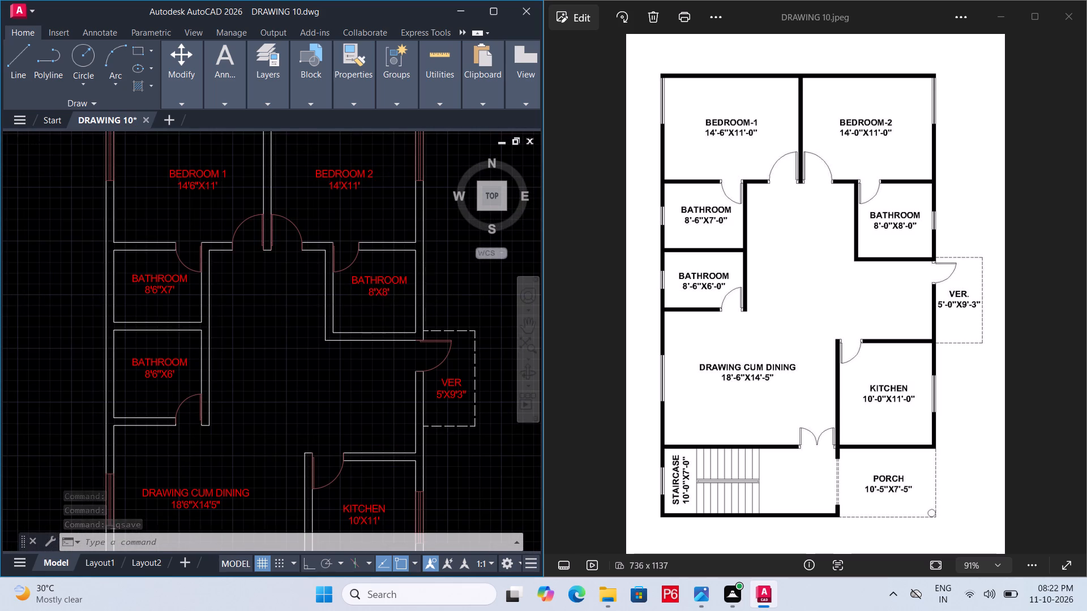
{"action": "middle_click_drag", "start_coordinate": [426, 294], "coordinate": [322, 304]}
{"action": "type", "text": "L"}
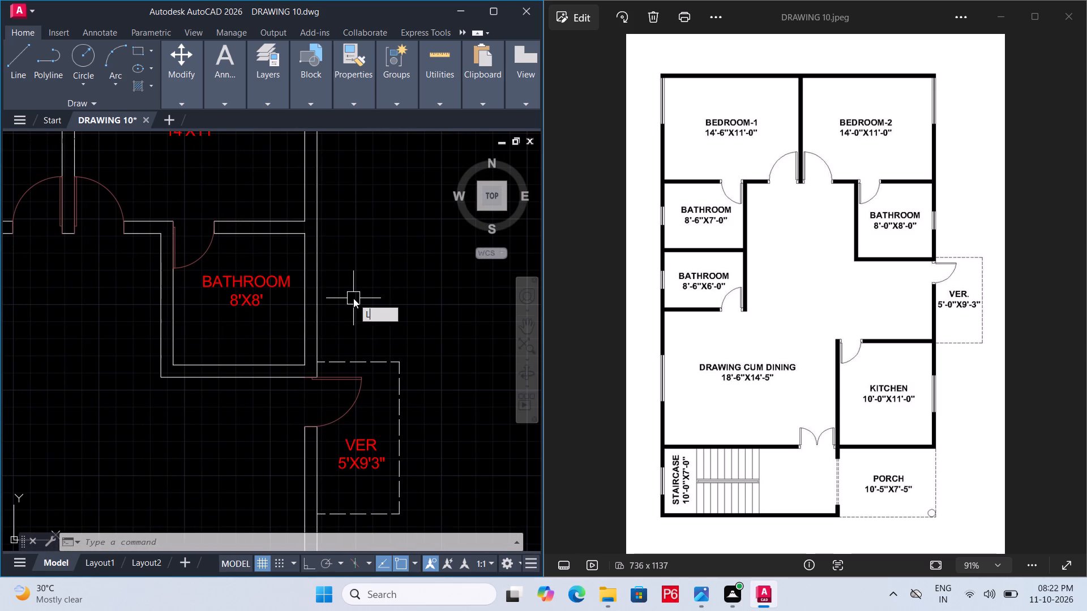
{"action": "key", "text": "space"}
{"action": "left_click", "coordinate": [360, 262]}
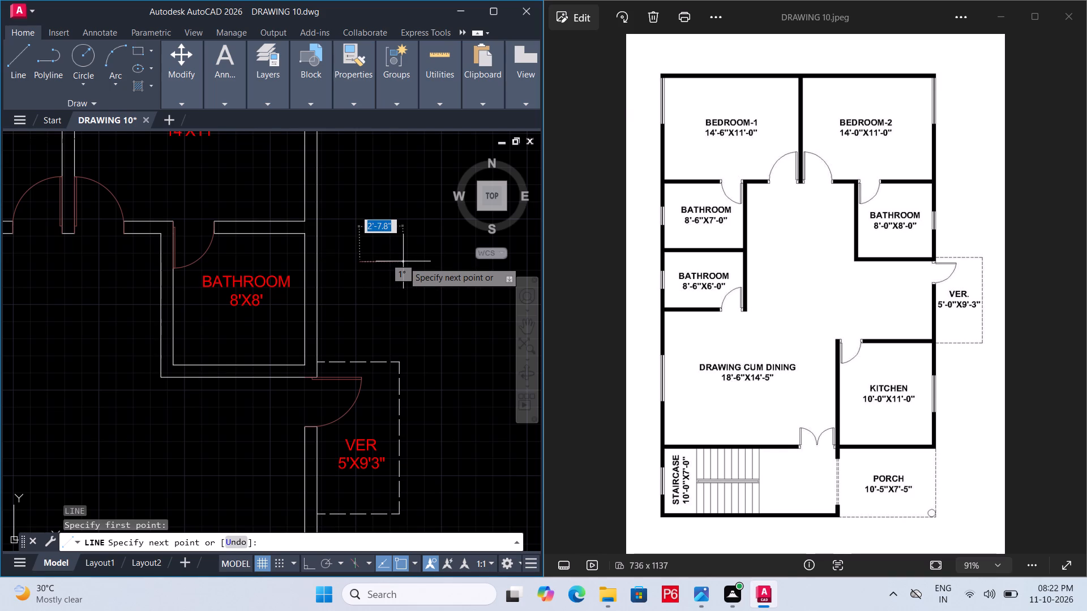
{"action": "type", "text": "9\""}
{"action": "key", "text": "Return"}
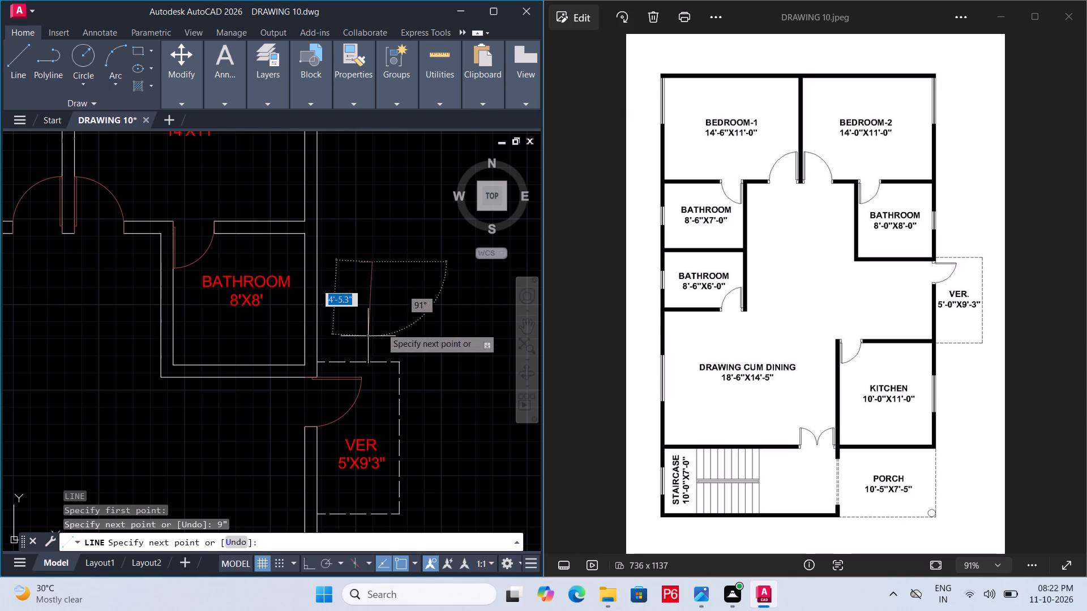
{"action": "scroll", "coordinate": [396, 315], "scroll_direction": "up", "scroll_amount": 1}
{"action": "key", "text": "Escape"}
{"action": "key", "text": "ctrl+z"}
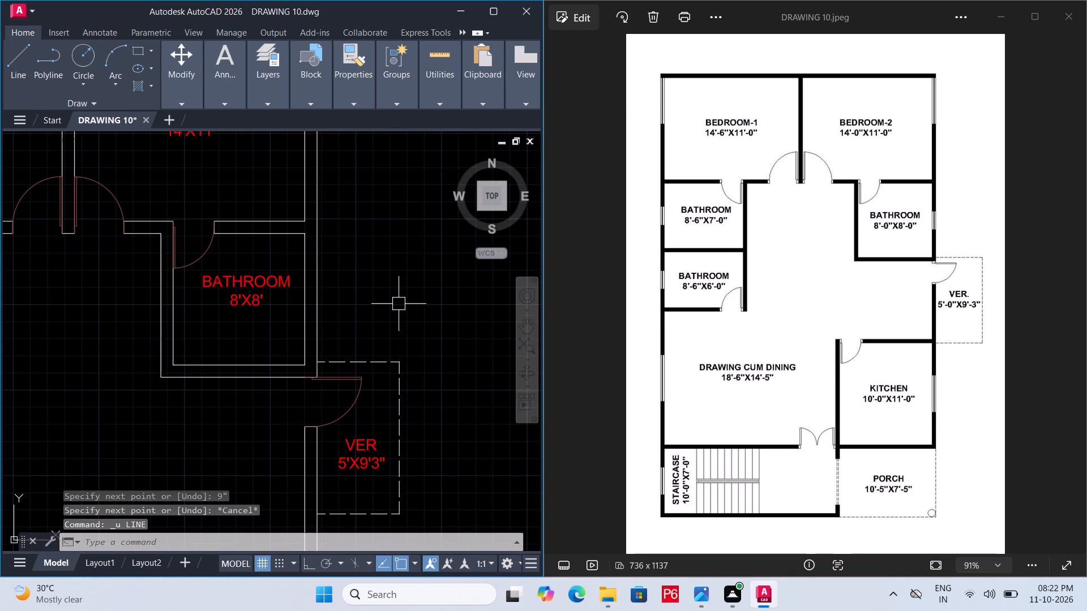
Draw a 9" by 2' upright rectangle of lines outside the east wall of the 8'X8' bathroom, and save the drawing.
{"action": "key", "text": "l"}
{"action": "key", "text": "Return"}
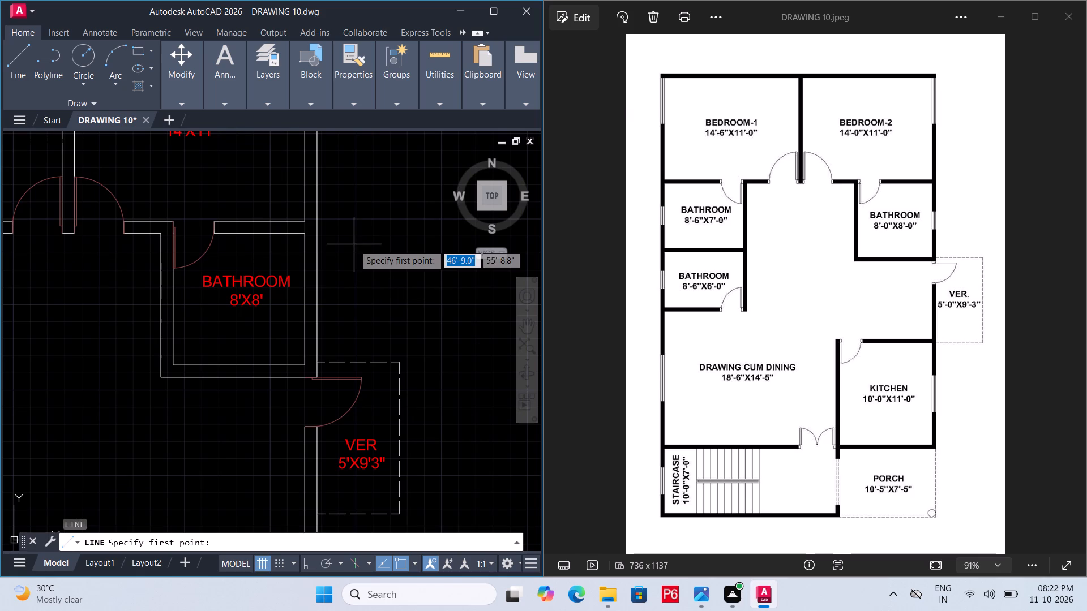
{"action": "left_click_drag", "start_coordinate": [345, 236], "coordinate": [356, 236]}
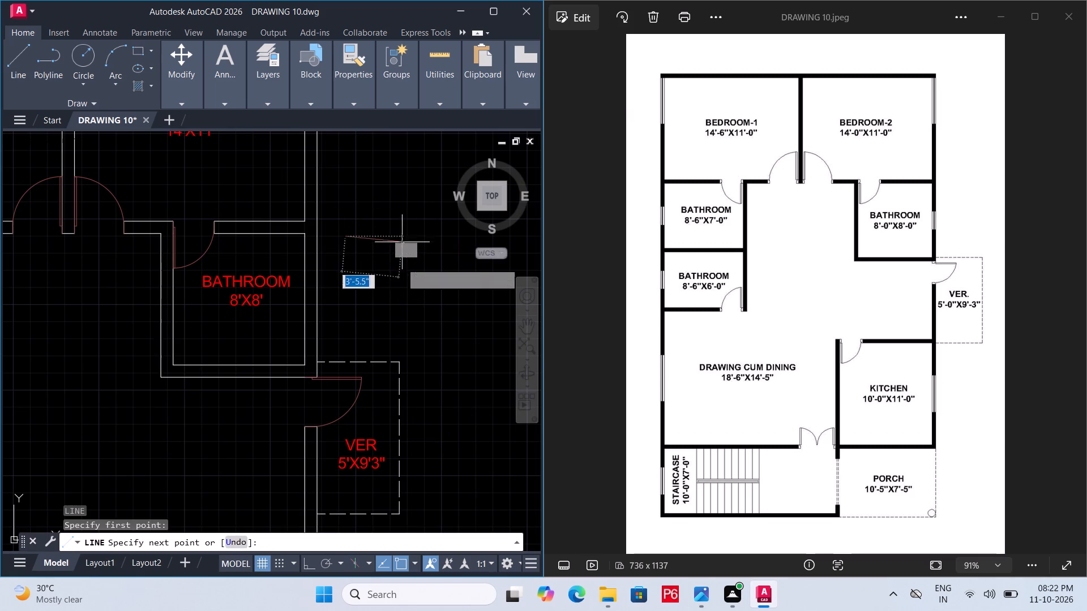
{"action": "key", "text": "F8"}
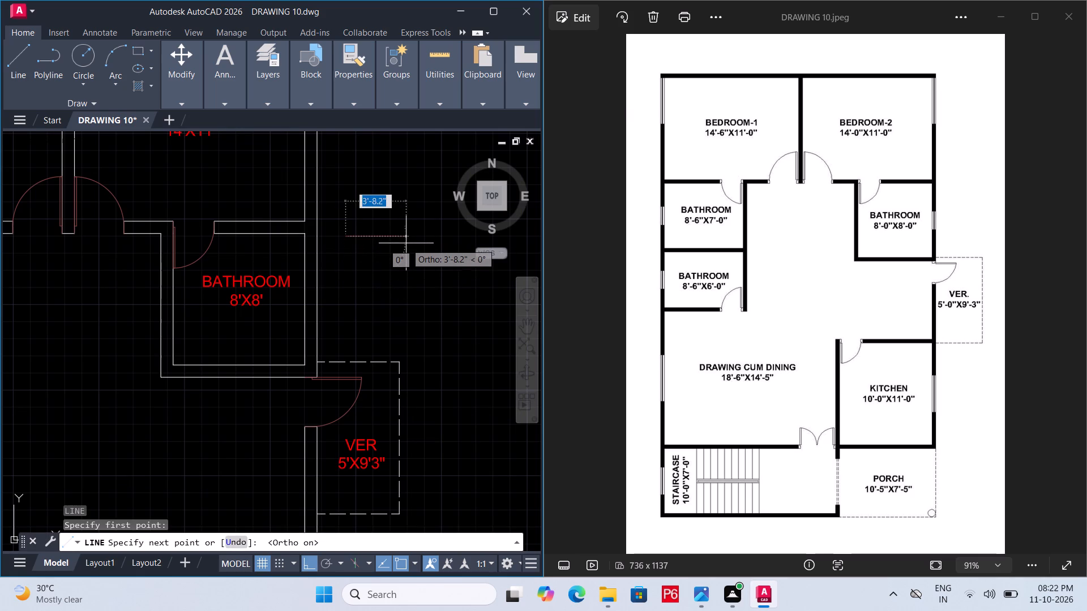
{"action": "type", "text": "9\""}
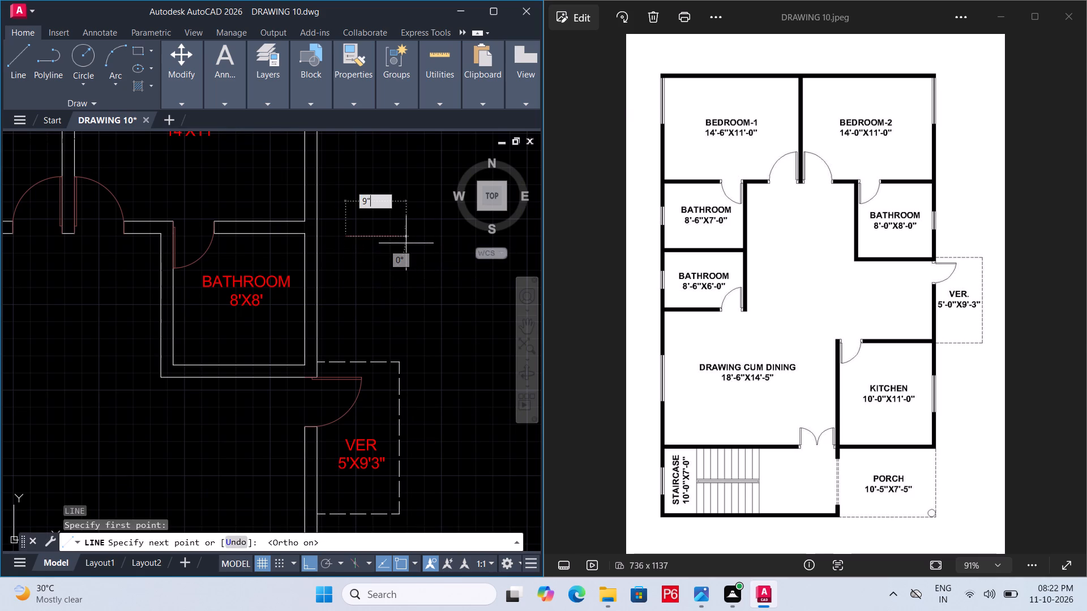
{"action": "key", "text": "Return"}
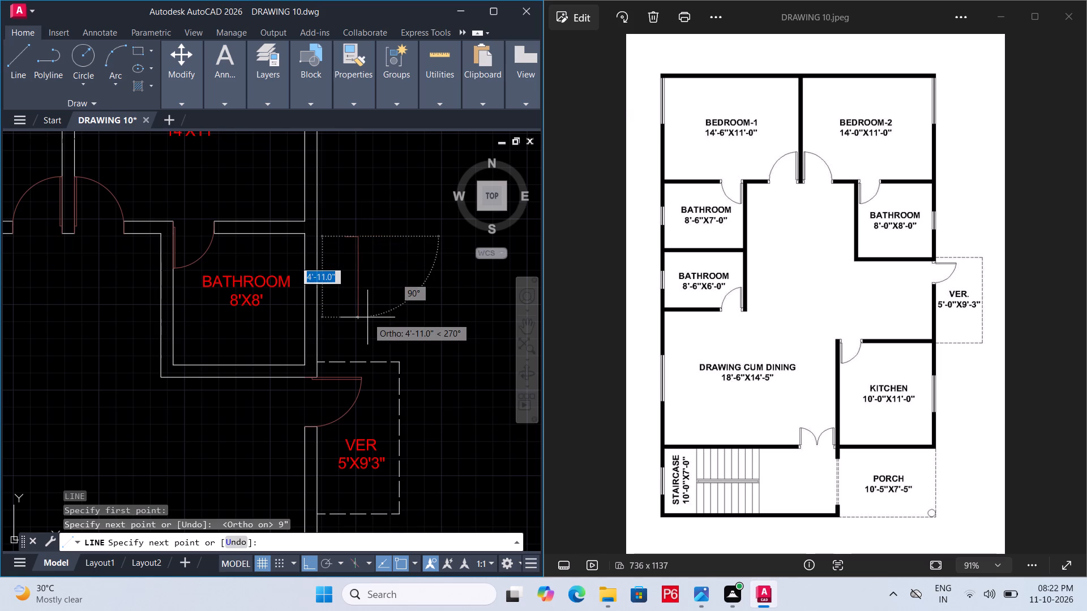
{"action": "key", "text": "ctrl+z"}
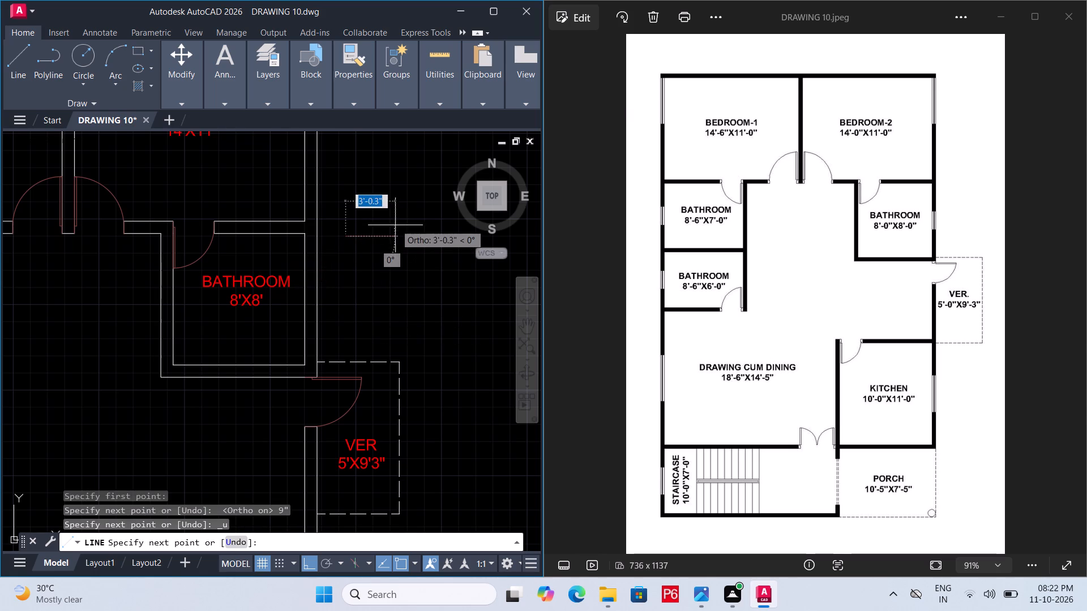
{"action": "type", "text": "9\""}
{"action": "key", "text": "Return"}
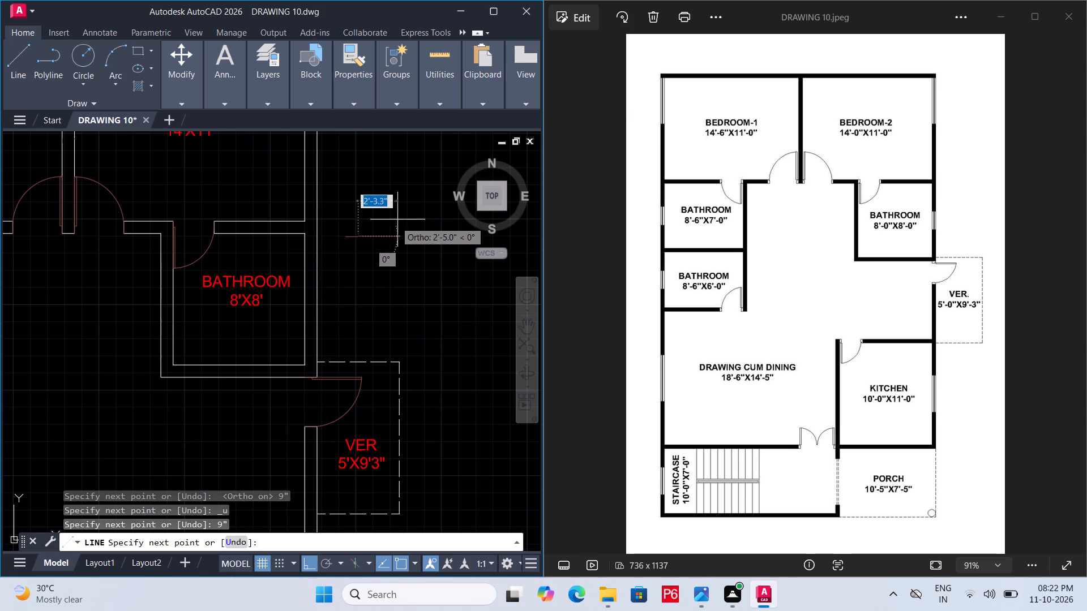
{"action": "type", "text": "1'9\""}
{"action": "key", "text": "Return"}
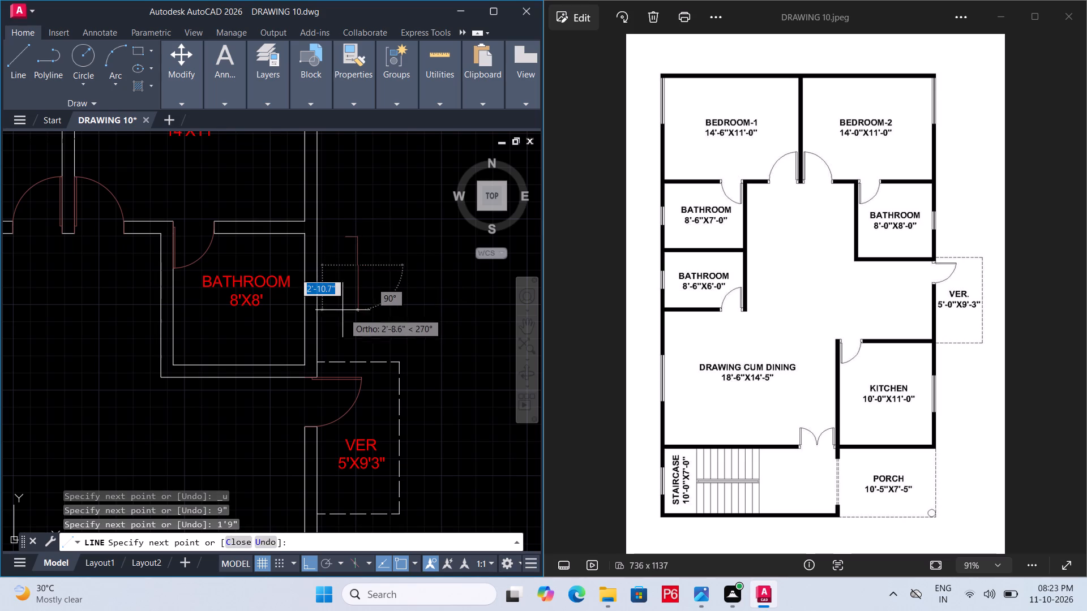
{"action": "key", "text": "ctrl+z"}
{"action": "type", "text": "2'"}
{"action": "key", "text": "Return"}
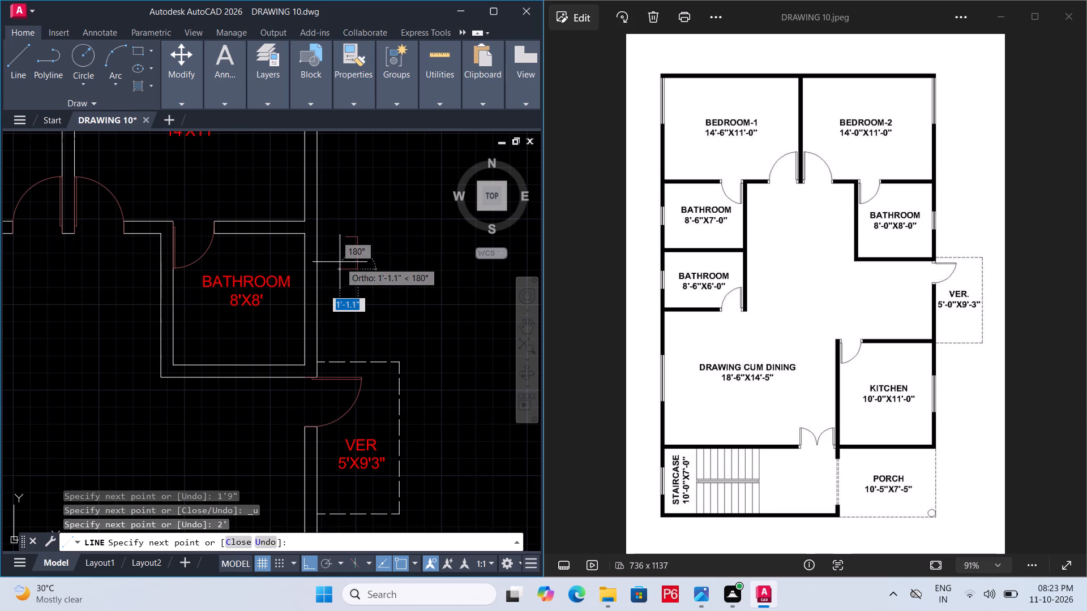
{"action": "type", "text": "9\""}
{"action": "key", "text": "Return"}
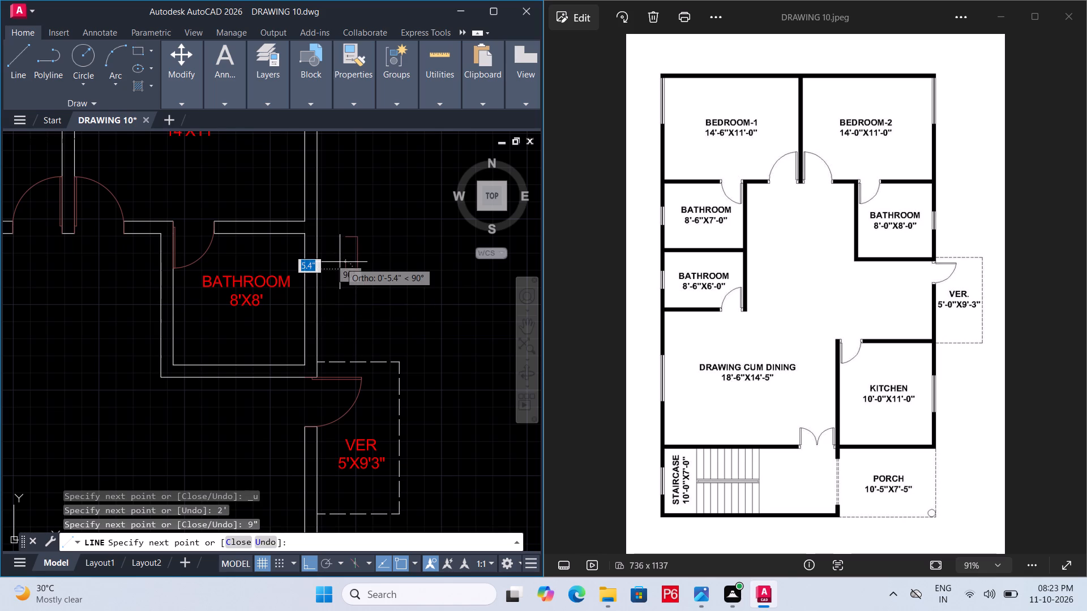
{"action": "key", "text": "1"}
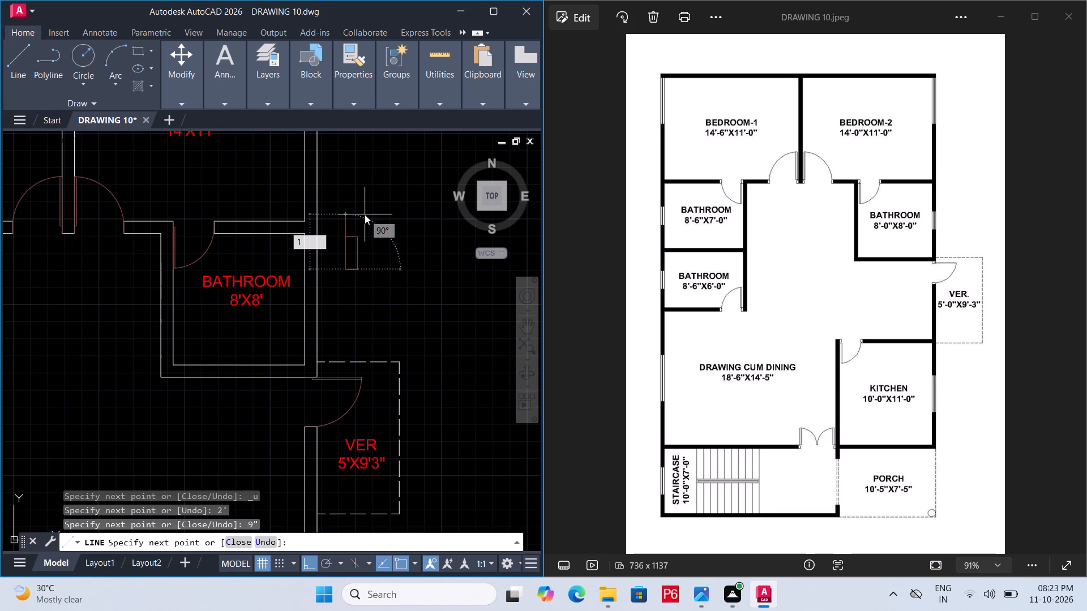
{"action": "key", "text": "BackSpace"}
{"action": "type", "text": "2'"}
{"action": "key", "text": "Return"}
{"action": "key", "text": "ctrl+s"}
{"action": "key", "text": "ctrl+s"}
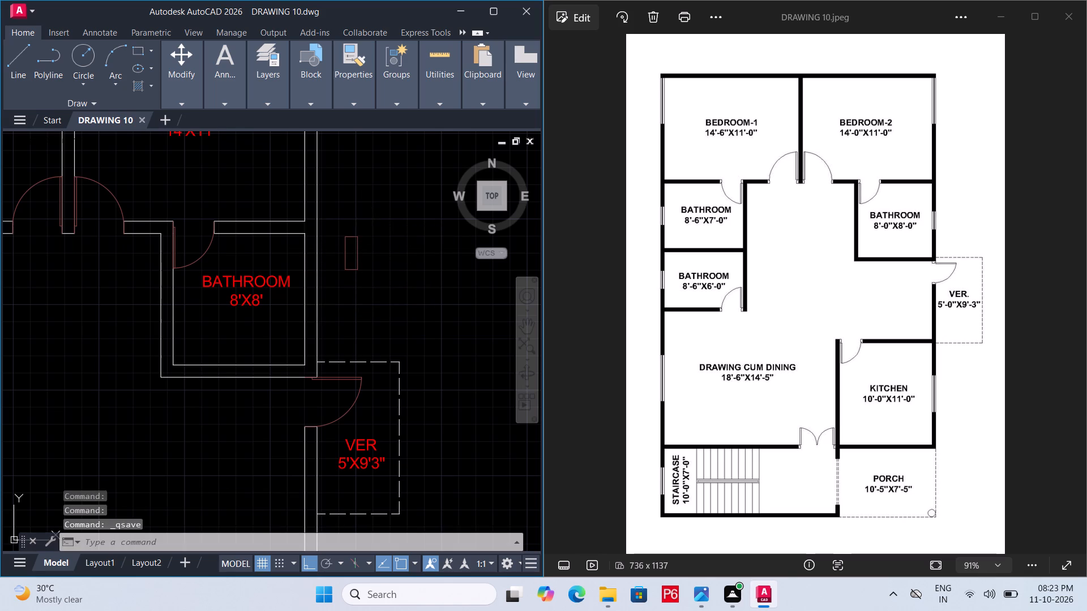
{"action": "key", "text": "ctrl+s"}
Draw a vertical centre line through the 9" by 2' rectangle between the midpoints of its short sides.
{"action": "scroll", "coordinate": [343, 258], "scroll_direction": "up", "scroll_amount": 2}
{"action": "type", "text": "L"}
{"action": "key", "text": "space"}
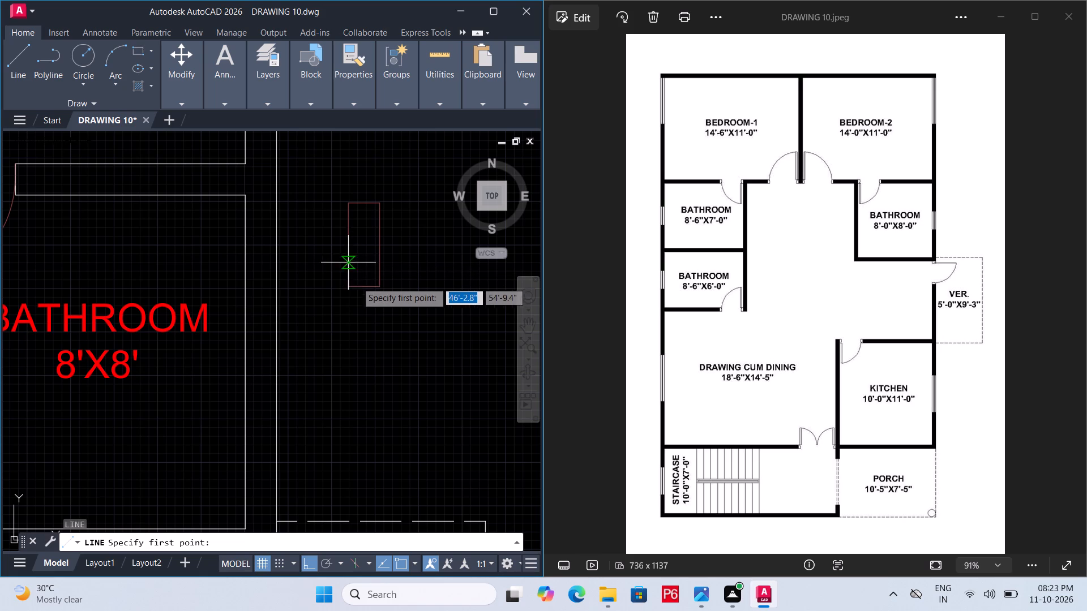
{"action": "left_click_drag", "start_coordinate": [363, 288], "coordinate": [366, 270]}
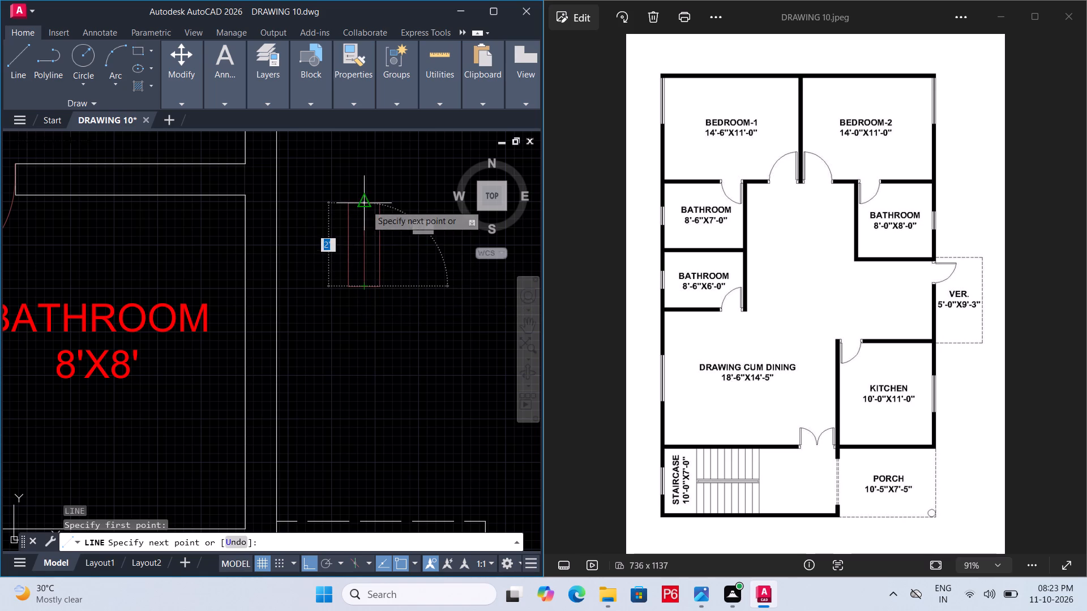
{"action": "left_click", "coordinate": [366, 205]}
{"action": "key", "text": "space"}
{"action": "type", "text": "V"}
Offset the rectangle's centre line by 1" to both sides.
{"action": "scroll", "coordinate": [368, 241], "scroll_direction": "up", "scroll_amount": 1}
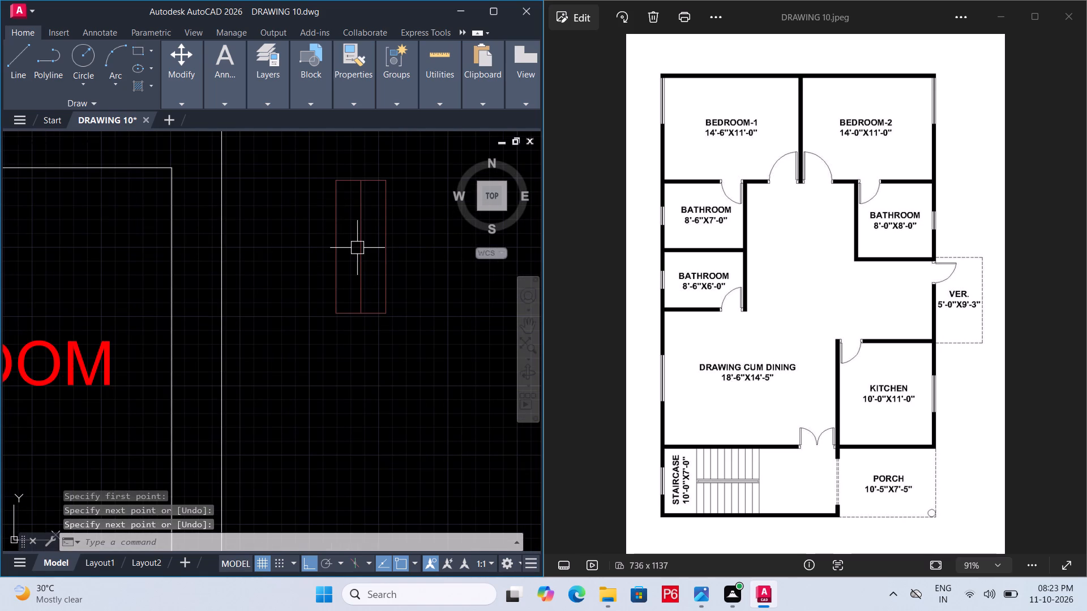
{"action": "left_click", "coordinate": [358, 249]}
{"action": "key", "text": "o"}
{"action": "key", "text": "Return"}
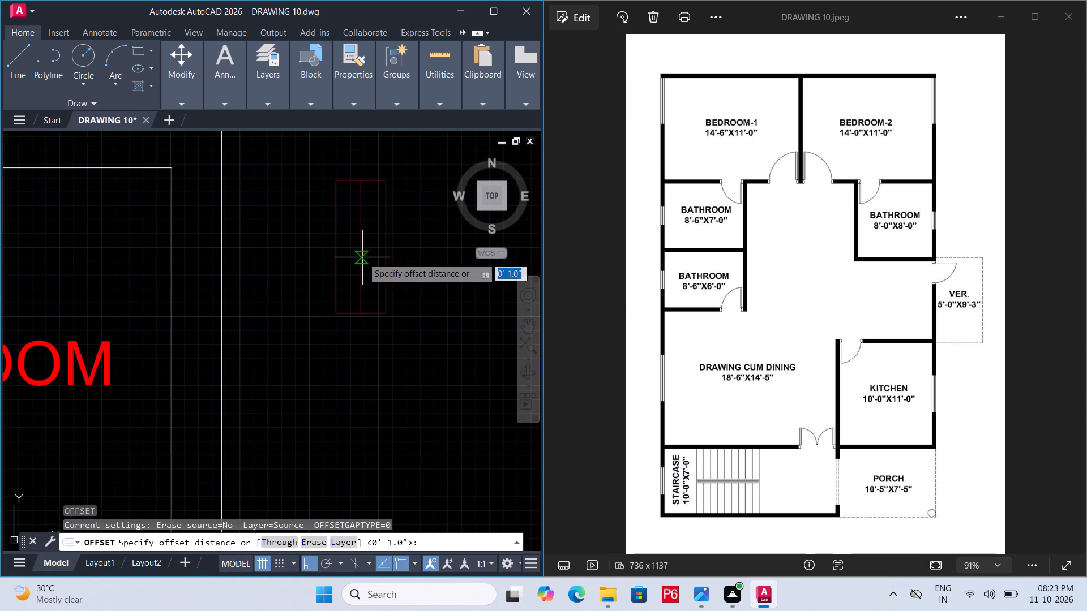
{"action": "type", "text": "1\""}
{"action": "key", "text": "Return"}
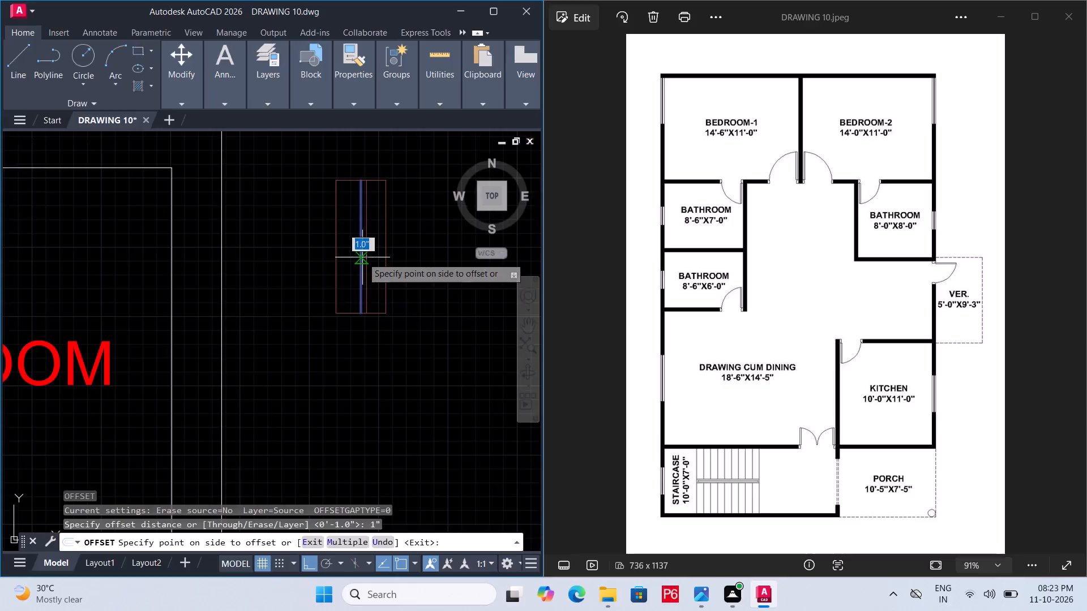
{"action": "left_click", "coordinate": [362, 257]}
{"action": "left_click", "coordinate": [363, 268]}
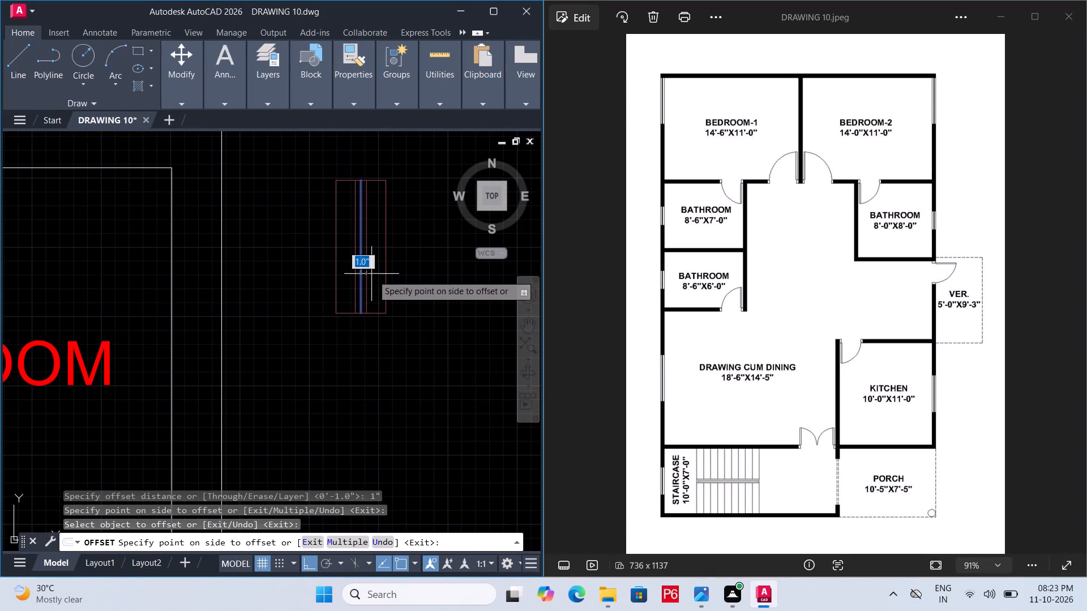
{"action": "left_click", "coordinate": [373, 275]}
{"action": "scroll", "coordinate": [373, 273], "scroll_direction": "up", "scroll_amount": 2}
{"action": "key", "text": "Escape"}
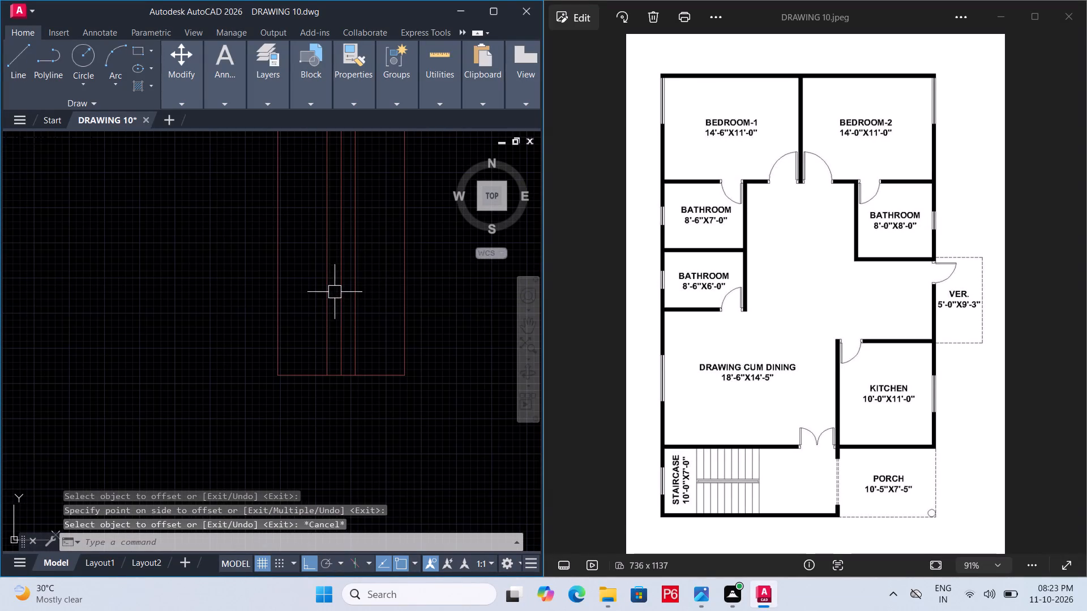
Delete the original centre line between the two offset lines, and save the drawing.
{"action": "left_click", "coordinate": [342, 298]}
{"action": "key", "text": "Delete"}
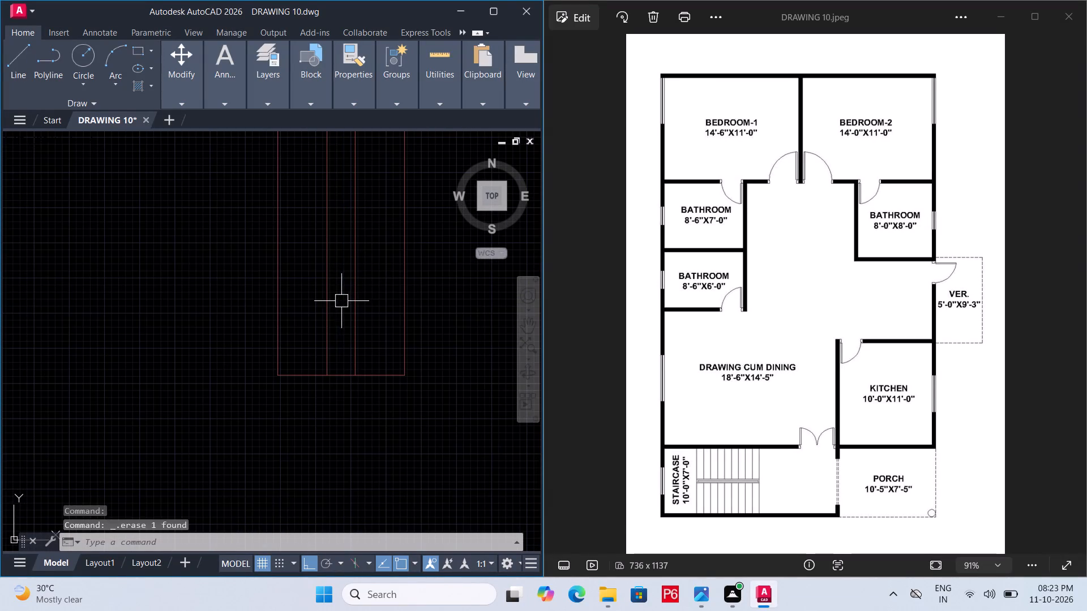
{"action": "scroll", "coordinate": [336, 305], "scroll_direction": "down", "scroll_amount": 4}
{"action": "middle_click", "coordinate": [334, 311]}
{"action": "left_click", "coordinate": [323, 249]}
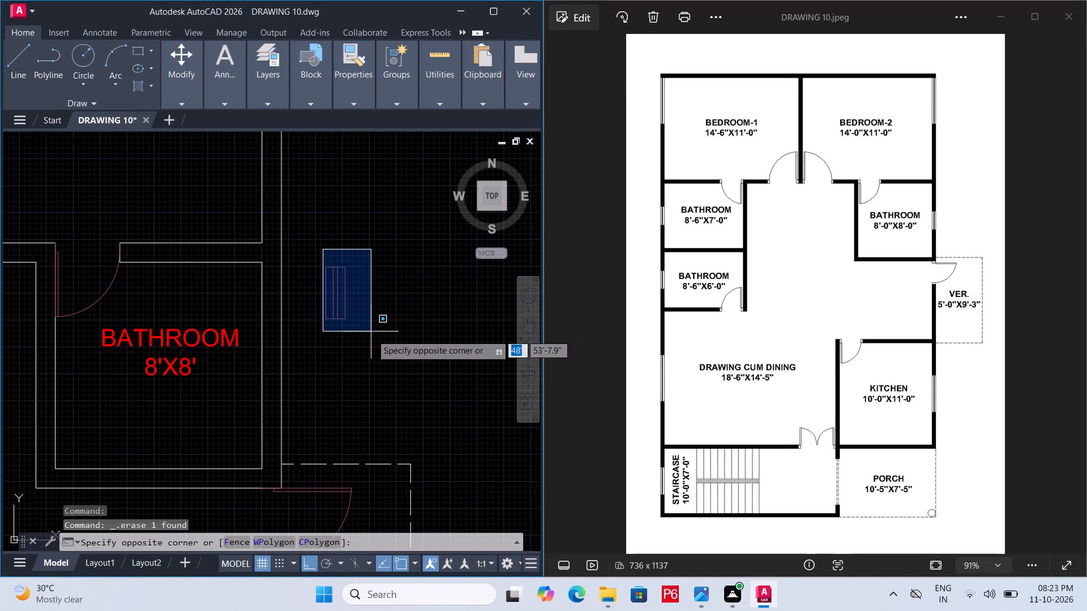
{"action": "left_click", "coordinate": [371, 335]}
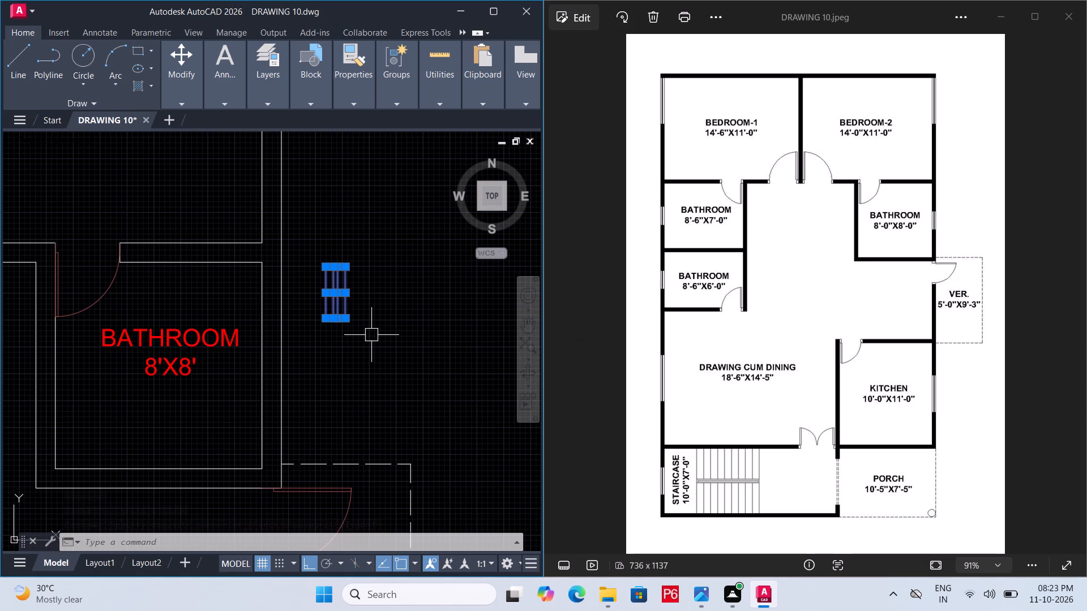
{"action": "left_click", "coordinate": [369, 348]}
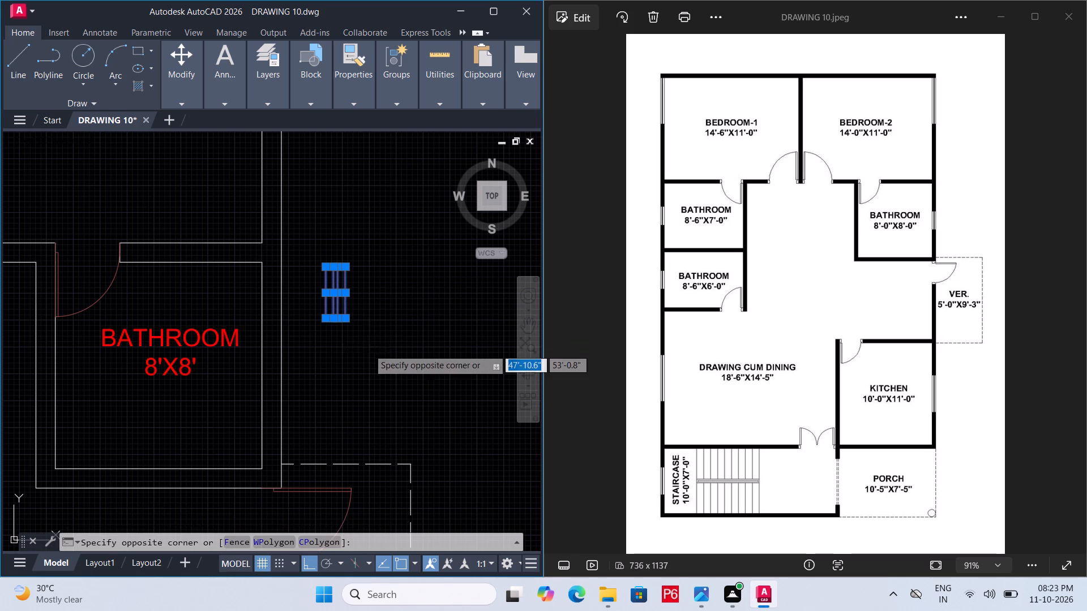
{"action": "double_click", "coordinate": [369, 351]}
{"action": "key", "text": "Escape"}
{"action": "key", "text": "ctrl+s"}
{"action": "key", "text": "ctrl+s"}
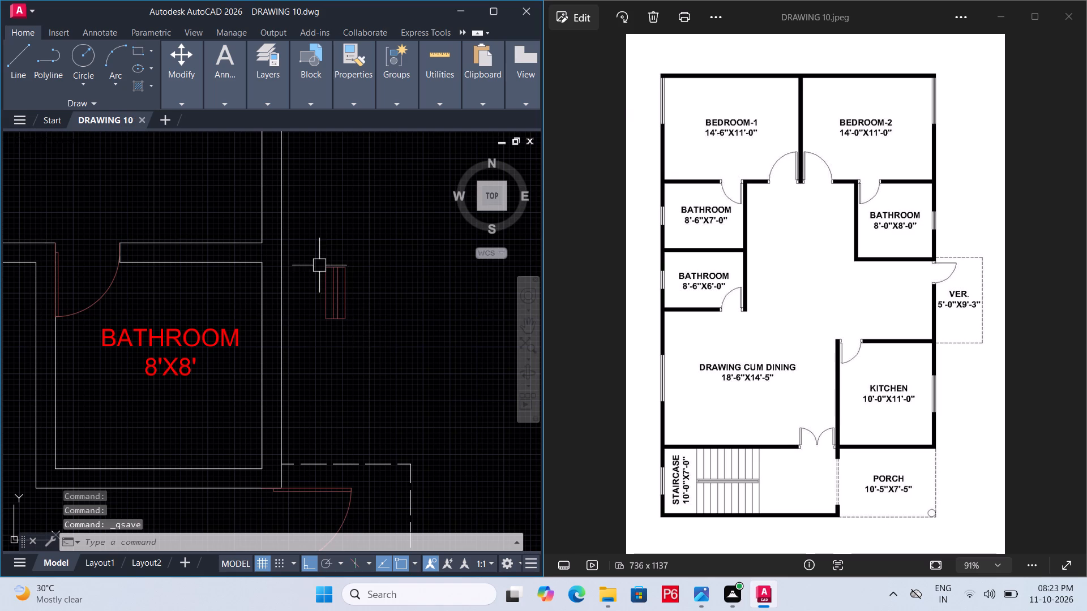
Convert the six lines of the small window into a block named V.
{"action": "left_click", "coordinate": [310, 247]}
{"action": "left_click", "coordinate": [382, 367]}
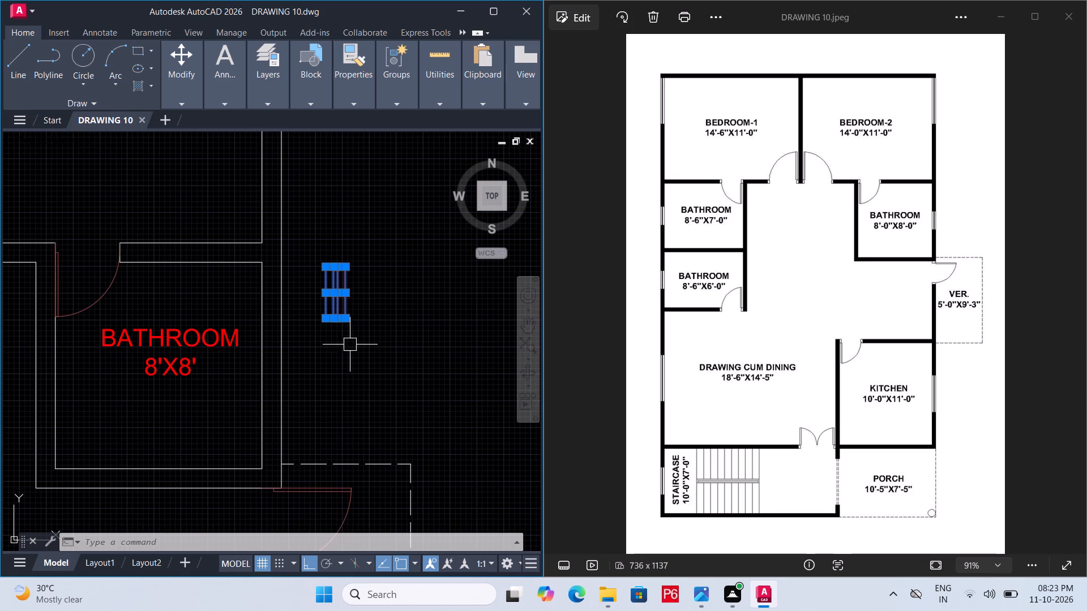
{"action": "type", "text": "B"}
{"action": "key", "text": "space"}
{"action": "key", "text": "v"}
{"action": "key", "text": "space"}
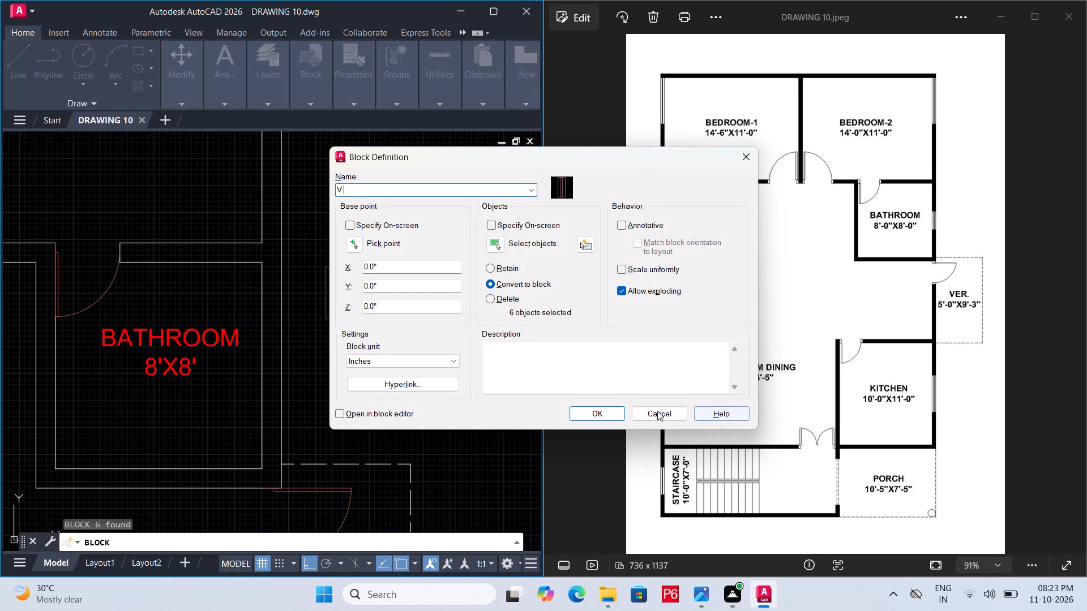
{"action": "left_click", "coordinate": [608, 414]}
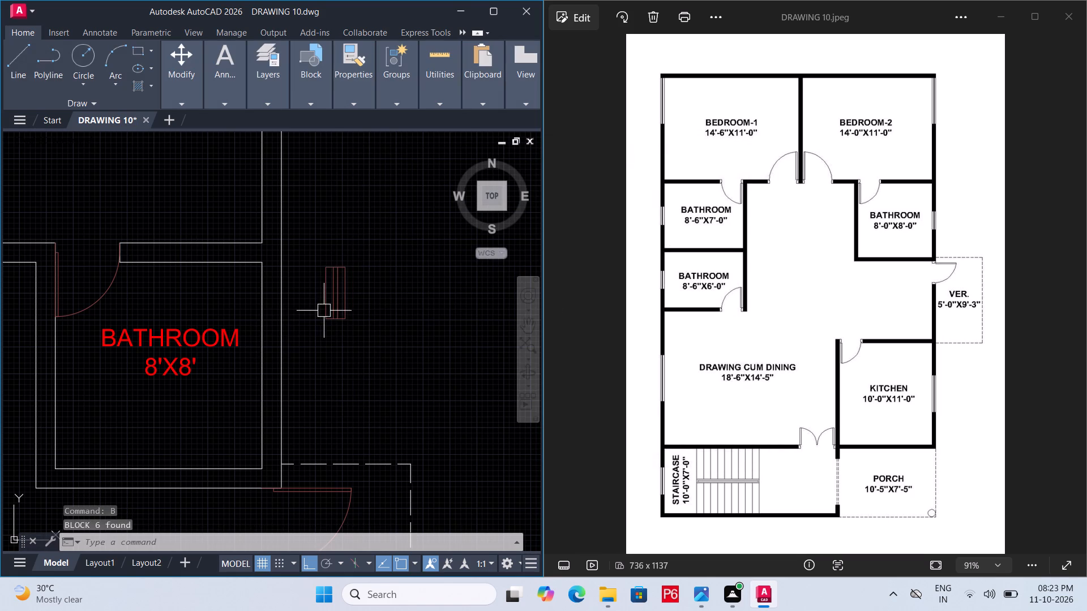
Move the V block by its west edge midpoint into the 8'X8' bathroom's east wall, at the inner face's midpoint.
{"action": "left_click", "coordinate": [332, 311]}
{"action": "key", "text": "m"}
{"action": "key", "text": "space"}
{"action": "scroll", "coordinate": [332, 306], "scroll_direction": "up", "scroll_amount": 1}
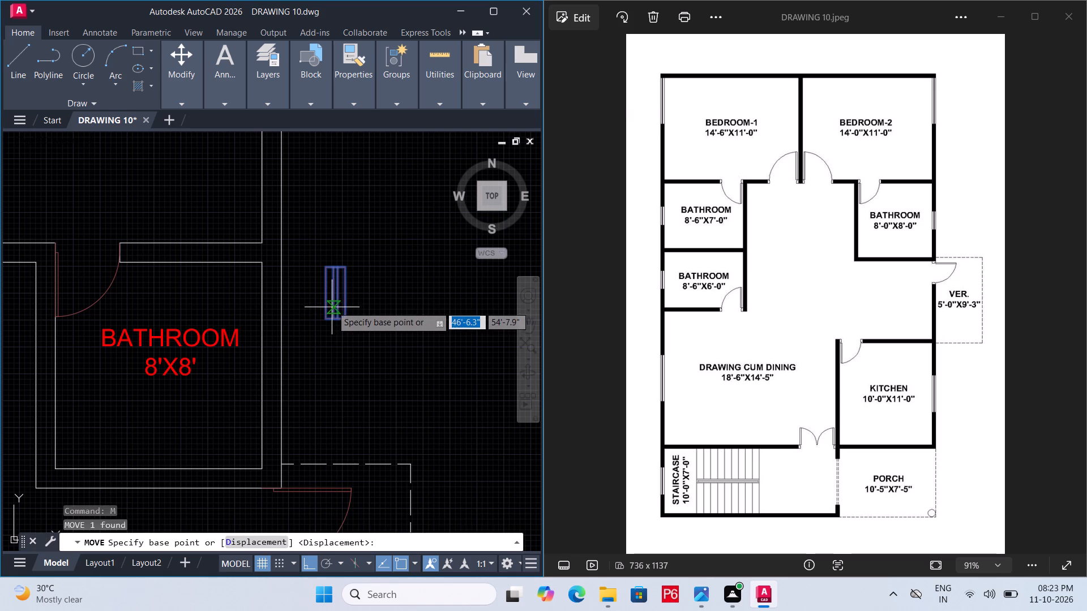
{"action": "left_click", "coordinate": [322, 289]}
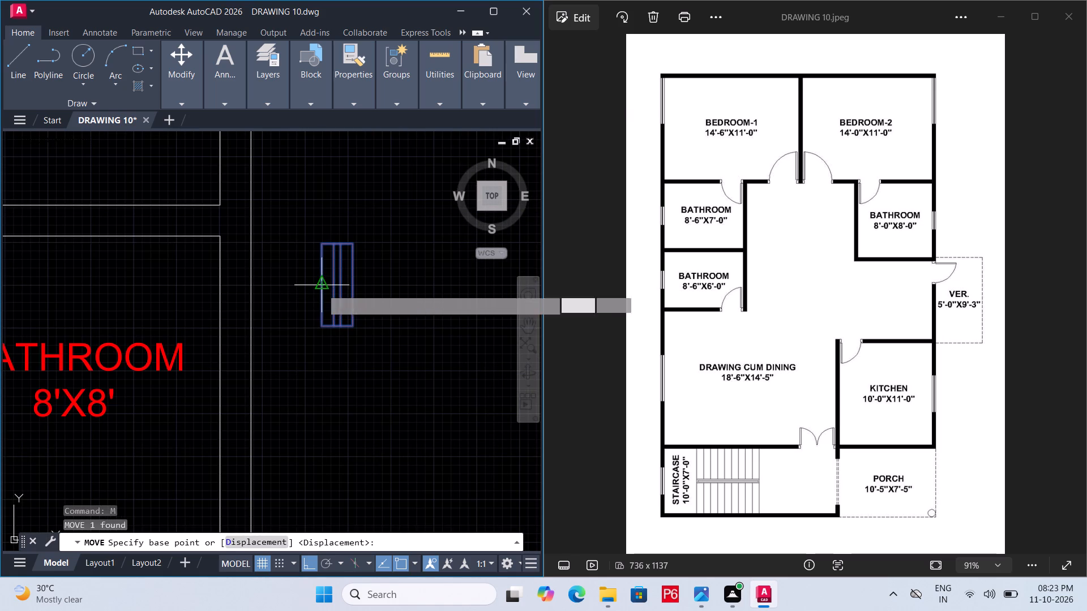
{"action": "key", "text": "F8"}
{"action": "middle_click_drag", "start_coordinate": [208, 384], "coordinate": [309, 346]}
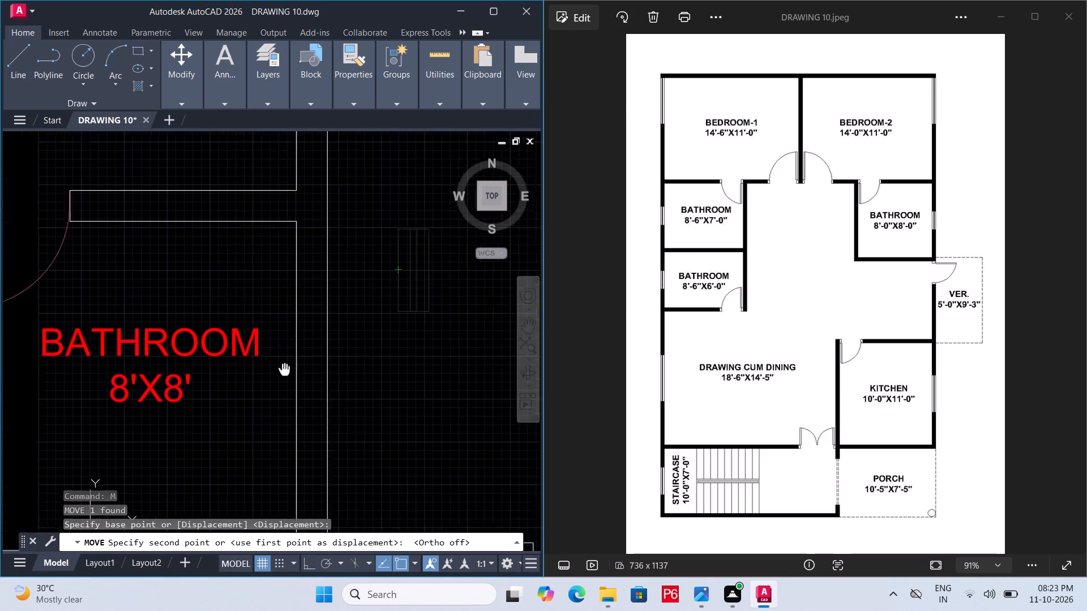
{"action": "middle_click_drag", "start_coordinate": [309, 346], "coordinate": [309, 342]}
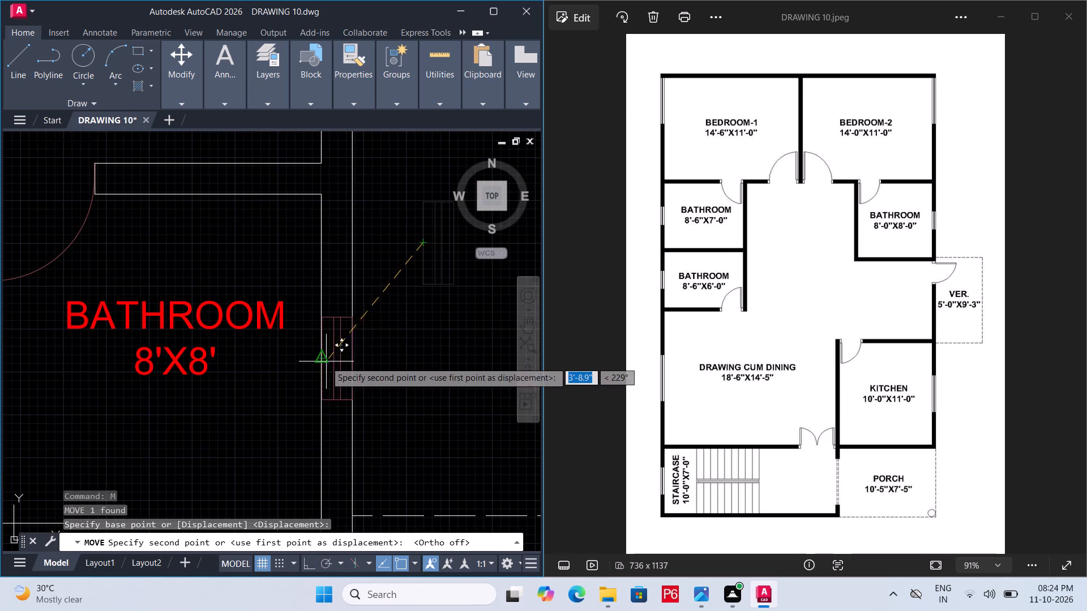
{"action": "left_click", "coordinate": [320, 361]}
Copy the V window block by its east edge midpoint from the 8'X8' bathroom to the midpoint of the 8'6"X7' bathroom's west wall inner face.
{"action": "scroll", "coordinate": [191, 377], "scroll_direction": "down", "scroll_amount": 2}
{"action": "middle_click_drag", "start_coordinate": [316, 382], "coordinate": [405, 384]}
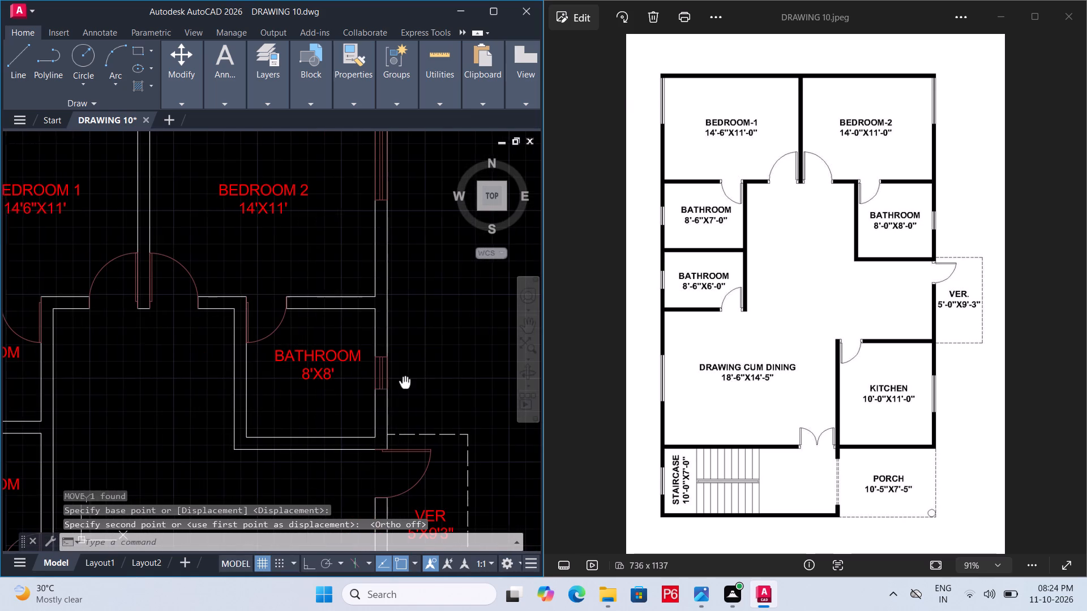
{"action": "scroll", "coordinate": [379, 377], "scroll_direction": "up", "scroll_amount": 2}
{"action": "left_click", "coordinate": [386, 375]}
{"action": "key", "text": "c"}
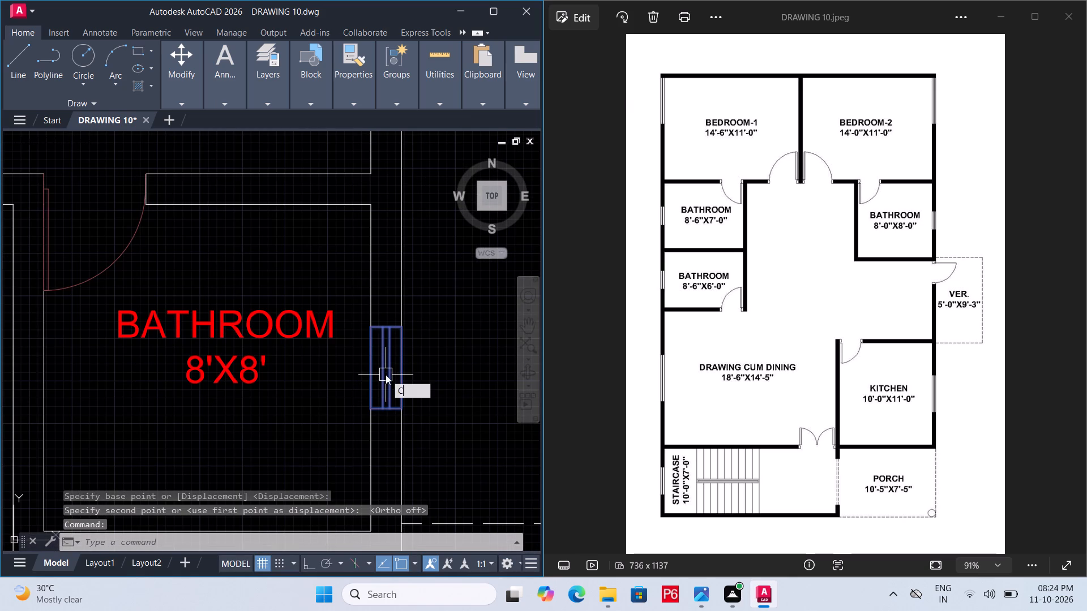
{"action": "key", "text": "o"}
{"action": "key", "text": "space"}
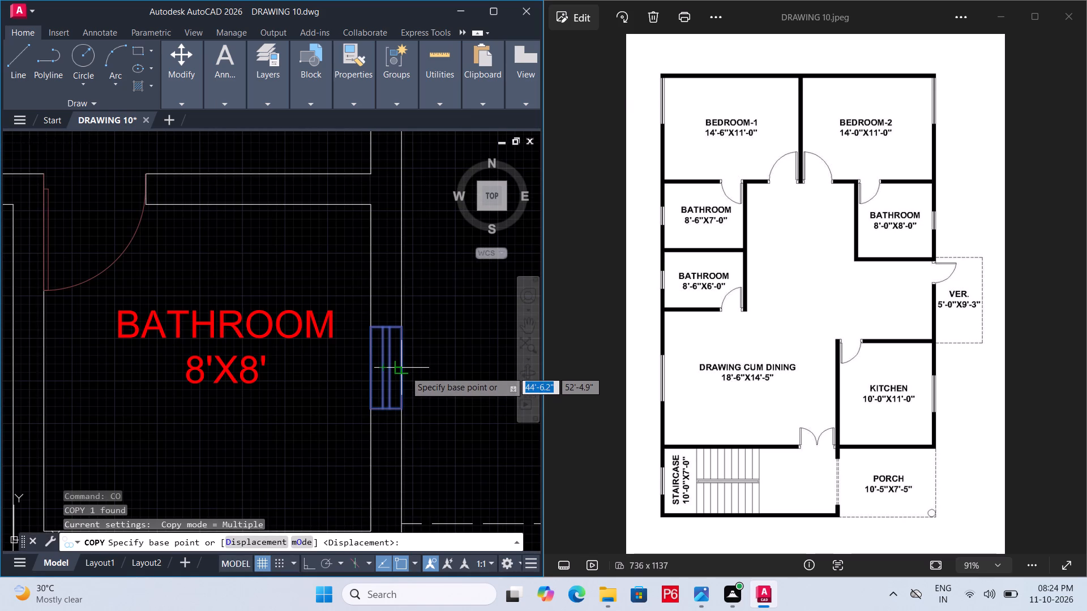
{"action": "left_click", "coordinate": [405, 371]}
{"action": "scroll", "coordinate": [199, 372], "scroll_direction": "down", "scroll_amount": 1}
{"action": "middle_click_drag", "start_coordinate": [199, 372], "coordinate": [487, 385]}
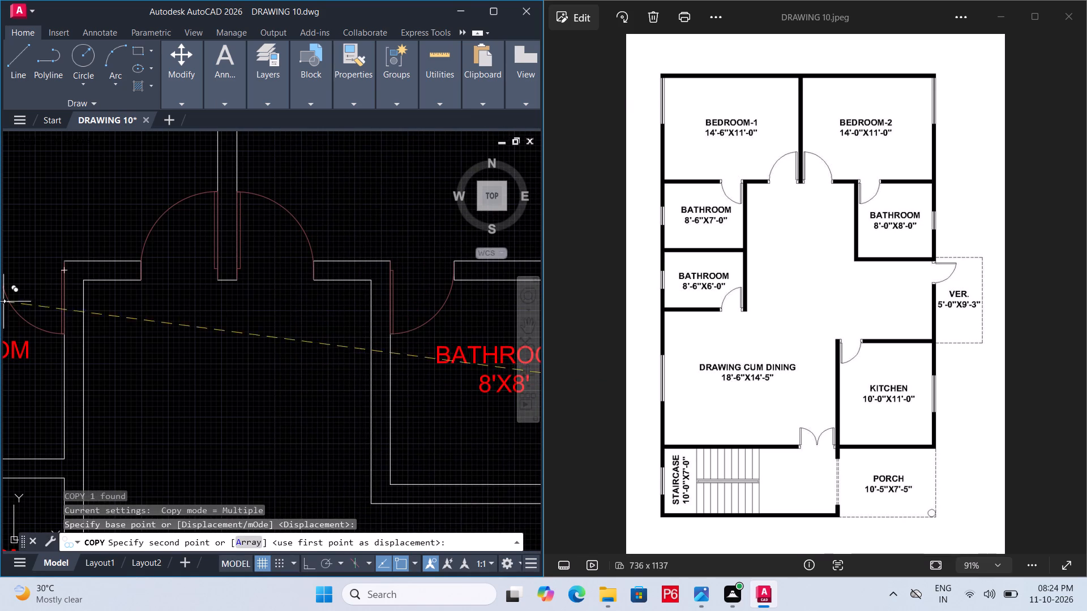
{"action": "middle_click_drag", "start_coordinate": [226, 367], "coordinate": [697, 421]}
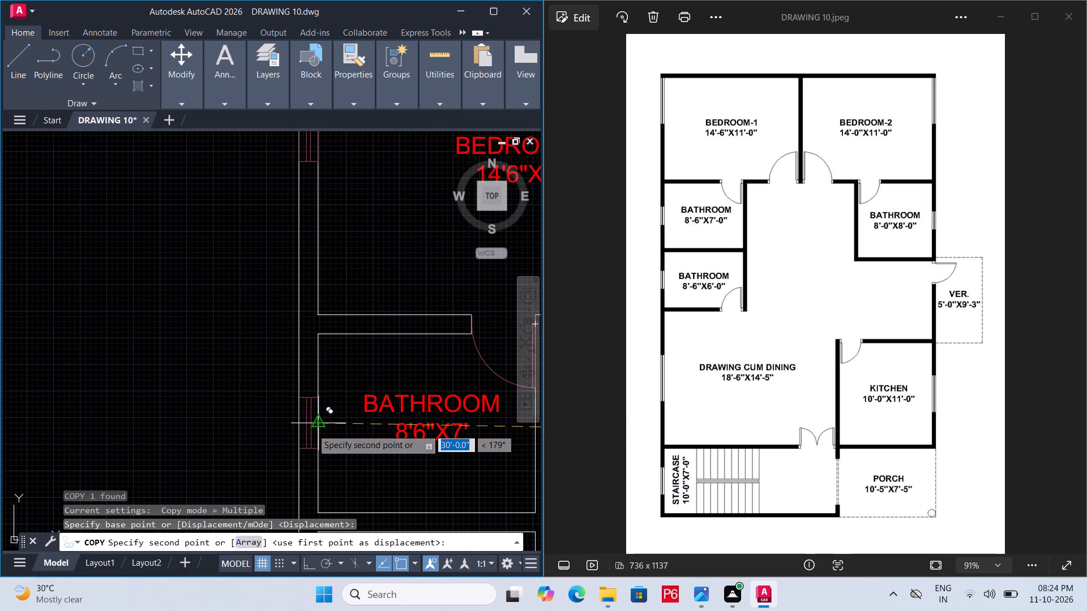
{"action": "left_click_drag", "start_coordinate": [312, 429], "coordinate": [307, 412]}
Place another V block copy at the inner face midpoint of the 8'6"X6' bathroom's west wall, and save the drawing.
{"action": "middle_click_drag", "start_coordinate": [343, 404], "coordinate": [327, 263]}
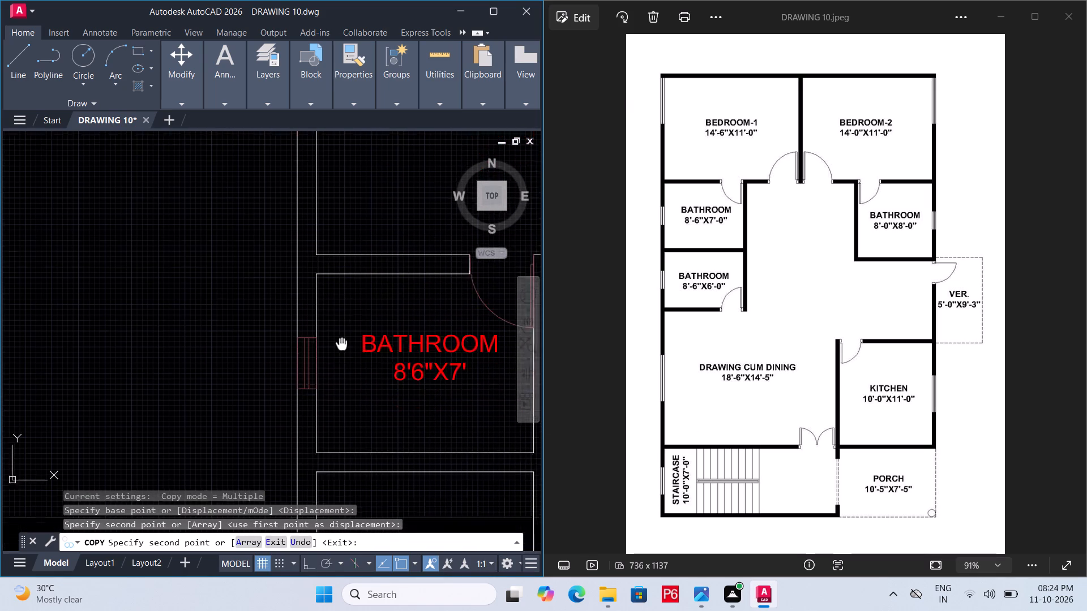
{"action": "middle_click_drag", "start_coordinate": [327, 263], "coordinate": [325, 257]}
{"action": "middle_click_drag", "start_coordinate": [305, 402], "coordinate": [302, 339]}
{"action": "middle_click_drag", "start_coordinate": [299, 436], "coordinate": [300, 410]}
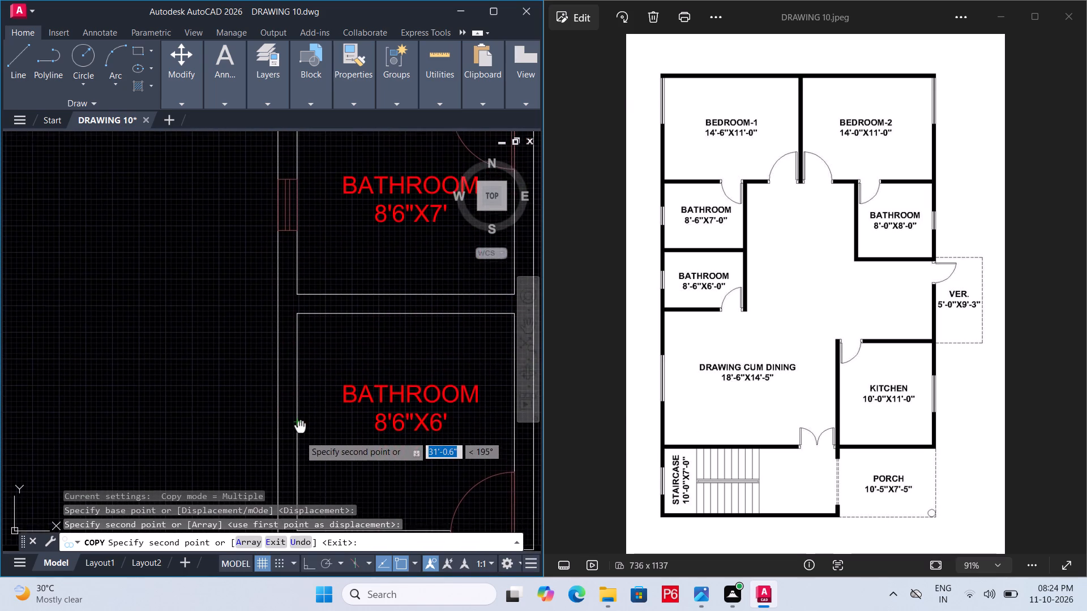
{"action": "middle_click_drag", "start_coordinate": [300, 410], "coordinate": [299, 371]}
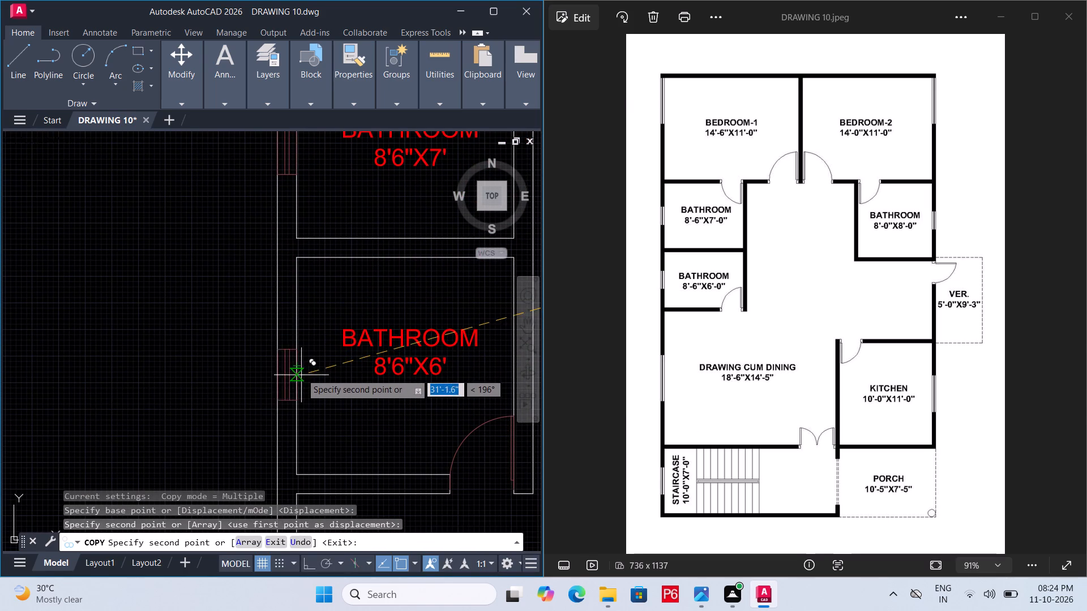
{"action": "left_click", "coordinate": [298, 364]}
{"action": "scroll", "coordinate": [333, 381], "scroll_direction": "down", "scroll_amount": 2}
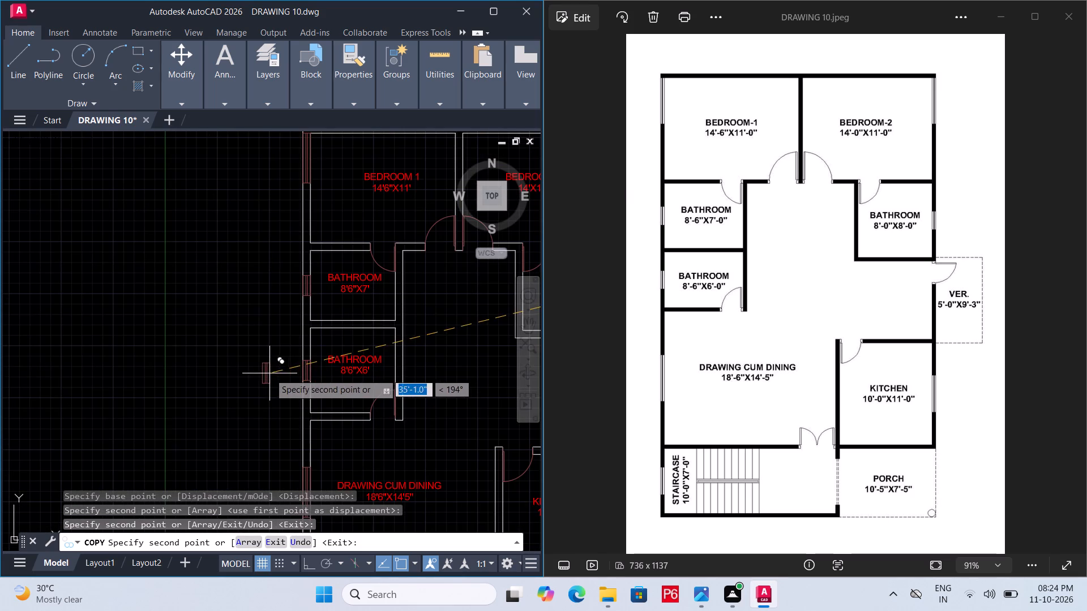
{"action": "key", "text": "ctrl+s"}
{"action": "key", "text": "ctrl+s"}
{"action": "key", "text": "ctrl+s"}
{"action": "key", "text": "ctrl+s"}
{"action": "key", "text": "ctrl+s"}
{"action": "scroll", "coordinate": [259, 399], "scroll_direction": "down", "scroll_amount": 1}
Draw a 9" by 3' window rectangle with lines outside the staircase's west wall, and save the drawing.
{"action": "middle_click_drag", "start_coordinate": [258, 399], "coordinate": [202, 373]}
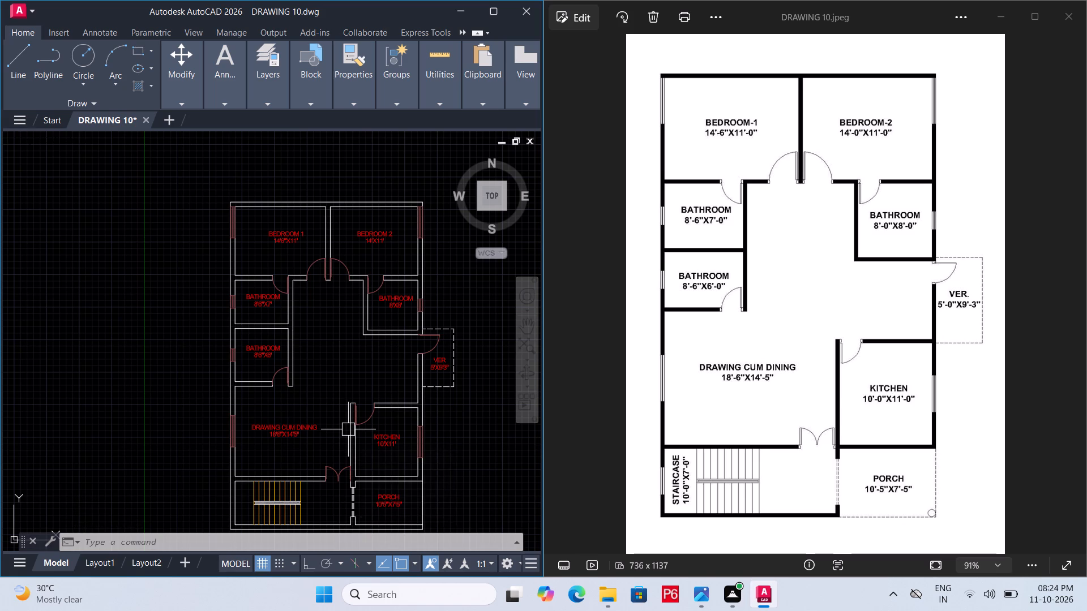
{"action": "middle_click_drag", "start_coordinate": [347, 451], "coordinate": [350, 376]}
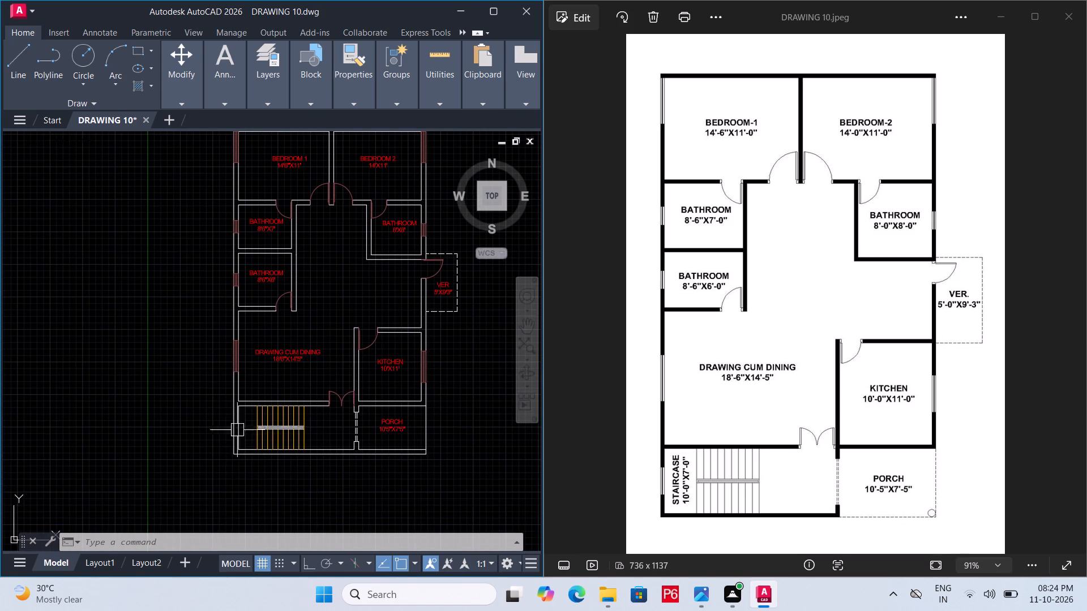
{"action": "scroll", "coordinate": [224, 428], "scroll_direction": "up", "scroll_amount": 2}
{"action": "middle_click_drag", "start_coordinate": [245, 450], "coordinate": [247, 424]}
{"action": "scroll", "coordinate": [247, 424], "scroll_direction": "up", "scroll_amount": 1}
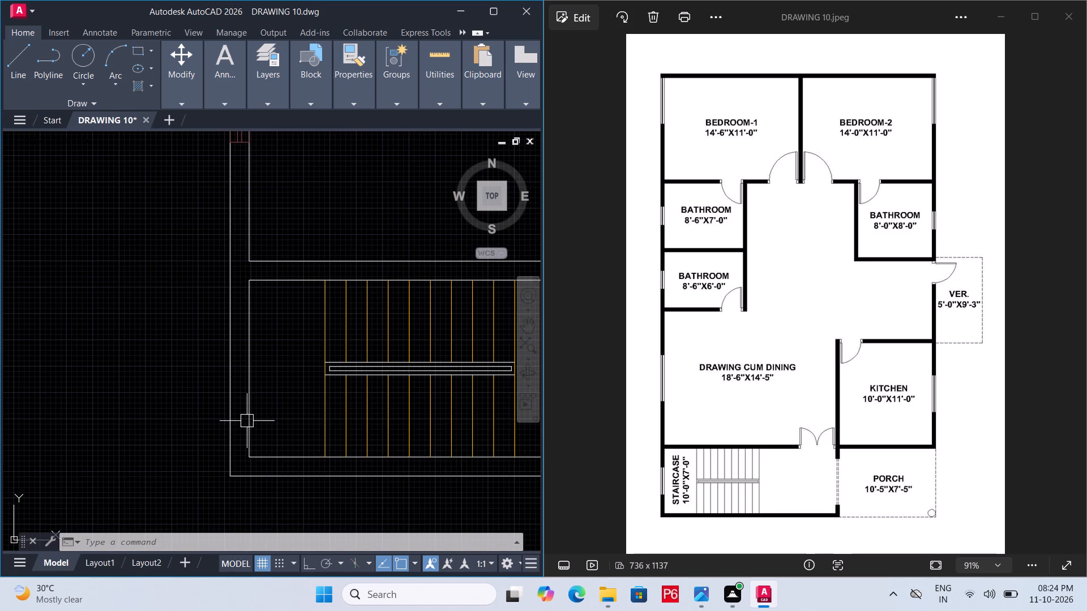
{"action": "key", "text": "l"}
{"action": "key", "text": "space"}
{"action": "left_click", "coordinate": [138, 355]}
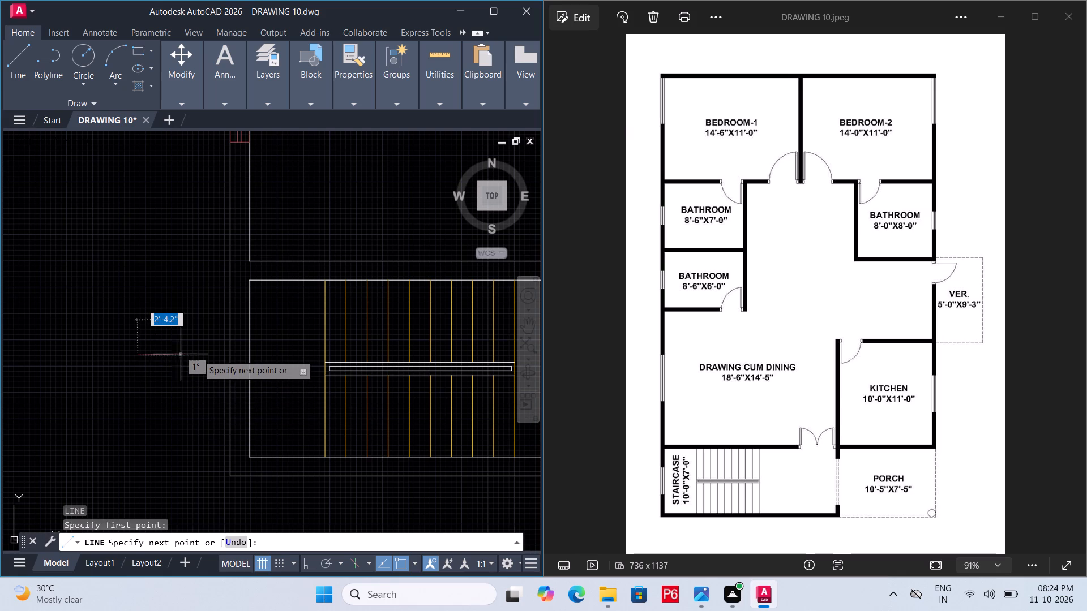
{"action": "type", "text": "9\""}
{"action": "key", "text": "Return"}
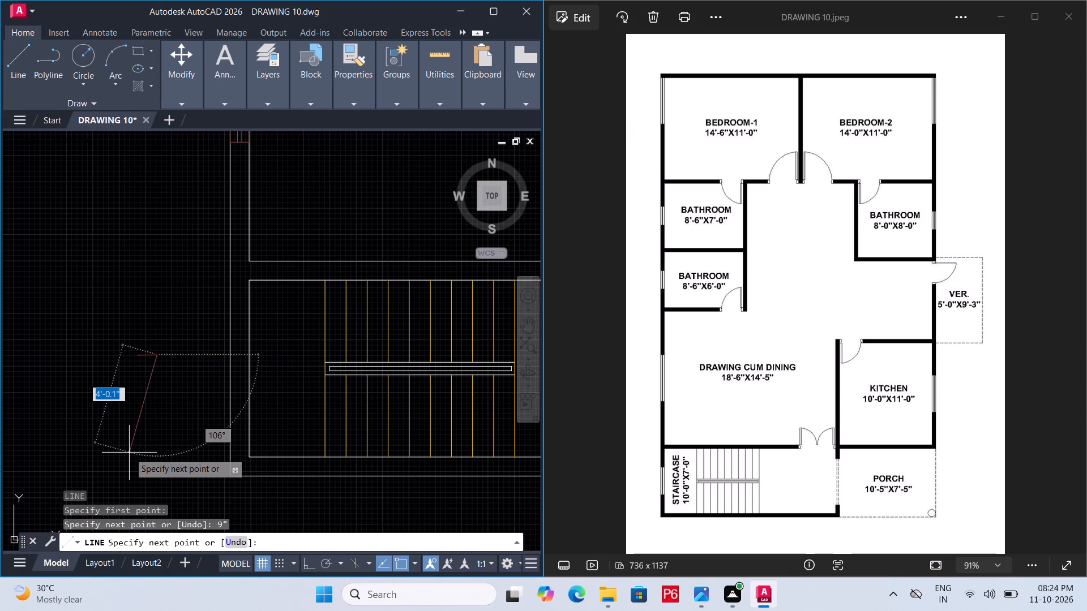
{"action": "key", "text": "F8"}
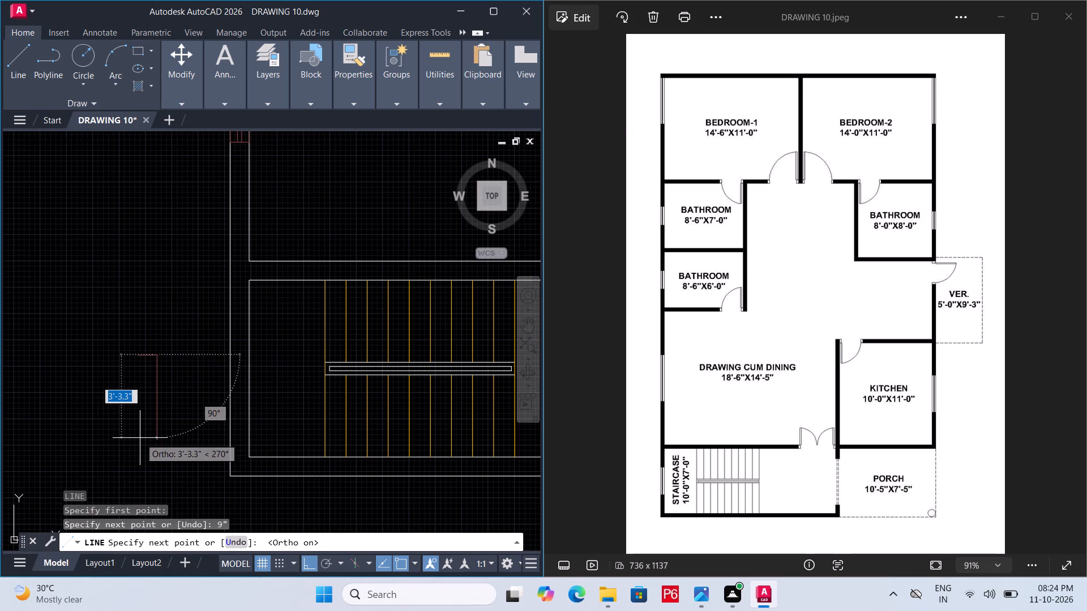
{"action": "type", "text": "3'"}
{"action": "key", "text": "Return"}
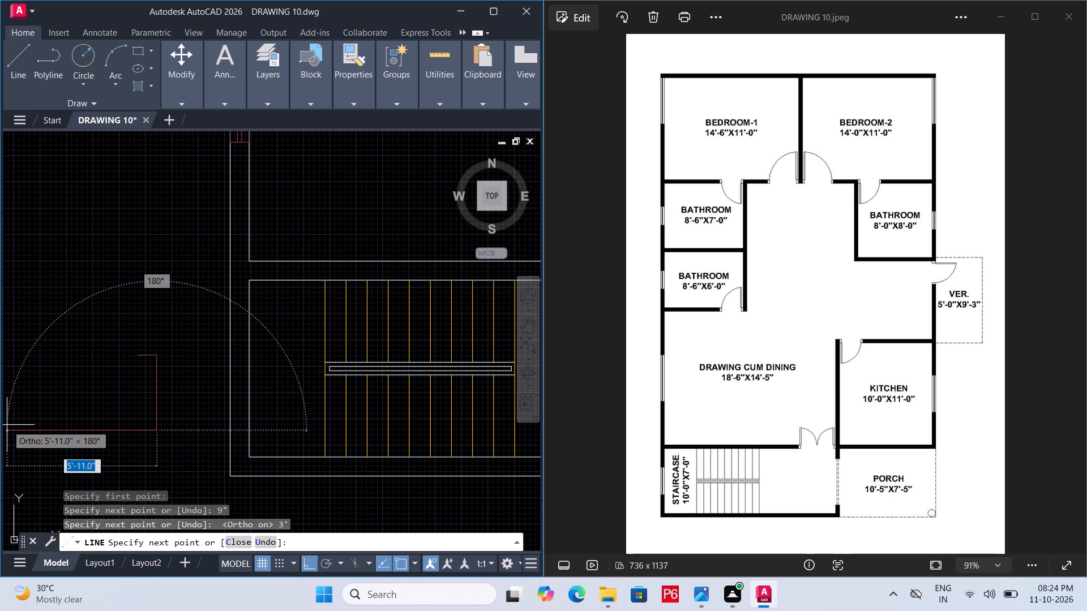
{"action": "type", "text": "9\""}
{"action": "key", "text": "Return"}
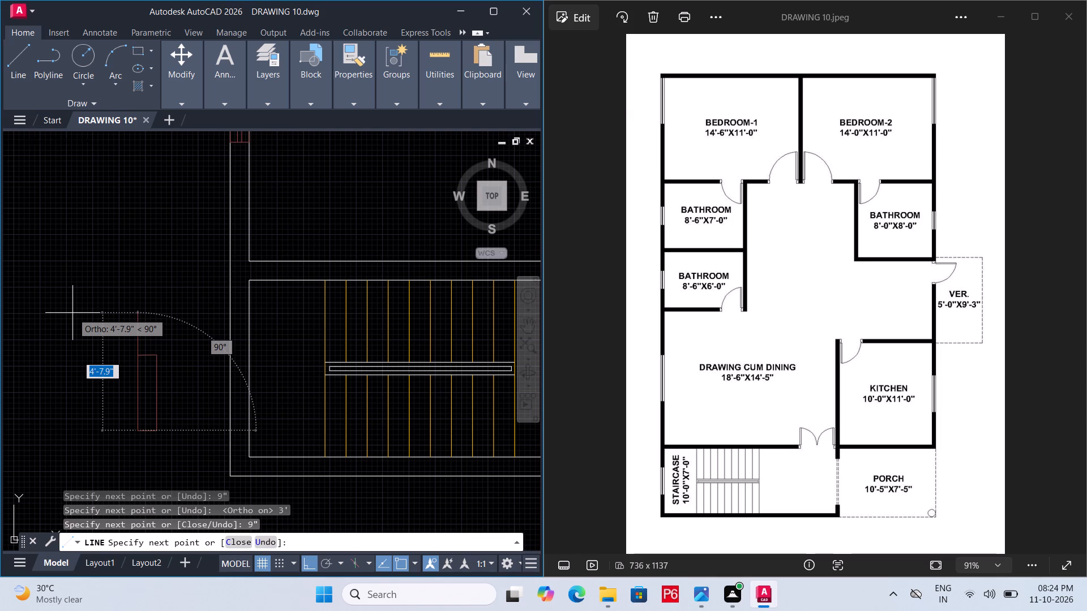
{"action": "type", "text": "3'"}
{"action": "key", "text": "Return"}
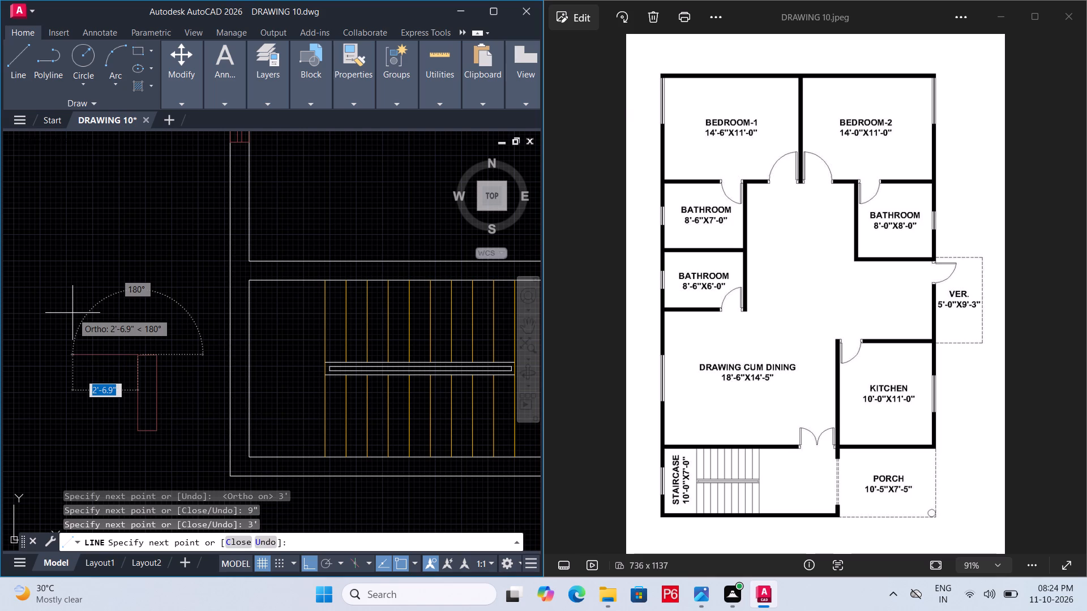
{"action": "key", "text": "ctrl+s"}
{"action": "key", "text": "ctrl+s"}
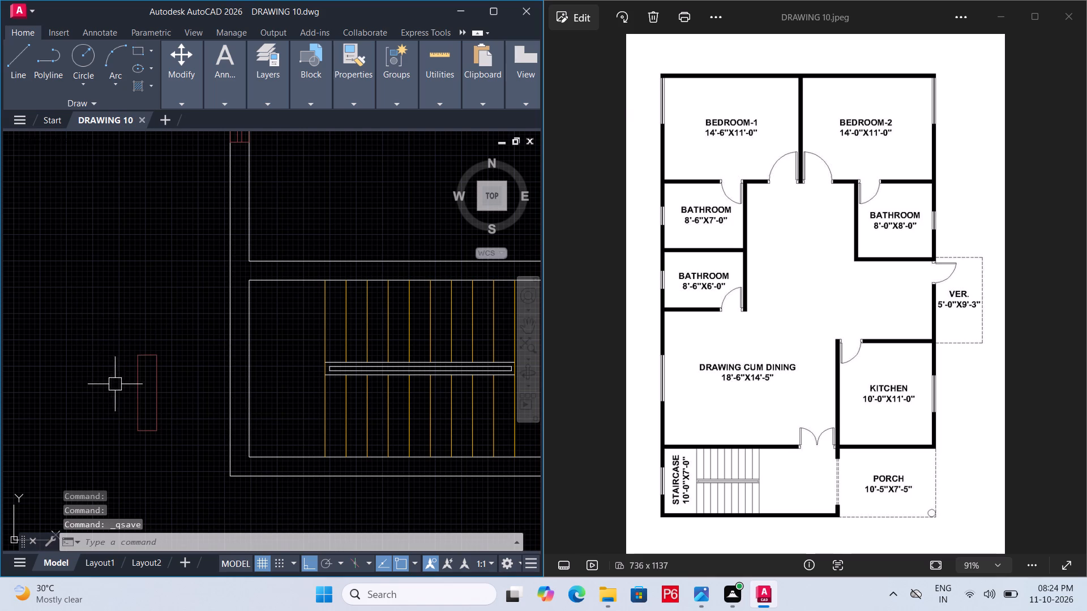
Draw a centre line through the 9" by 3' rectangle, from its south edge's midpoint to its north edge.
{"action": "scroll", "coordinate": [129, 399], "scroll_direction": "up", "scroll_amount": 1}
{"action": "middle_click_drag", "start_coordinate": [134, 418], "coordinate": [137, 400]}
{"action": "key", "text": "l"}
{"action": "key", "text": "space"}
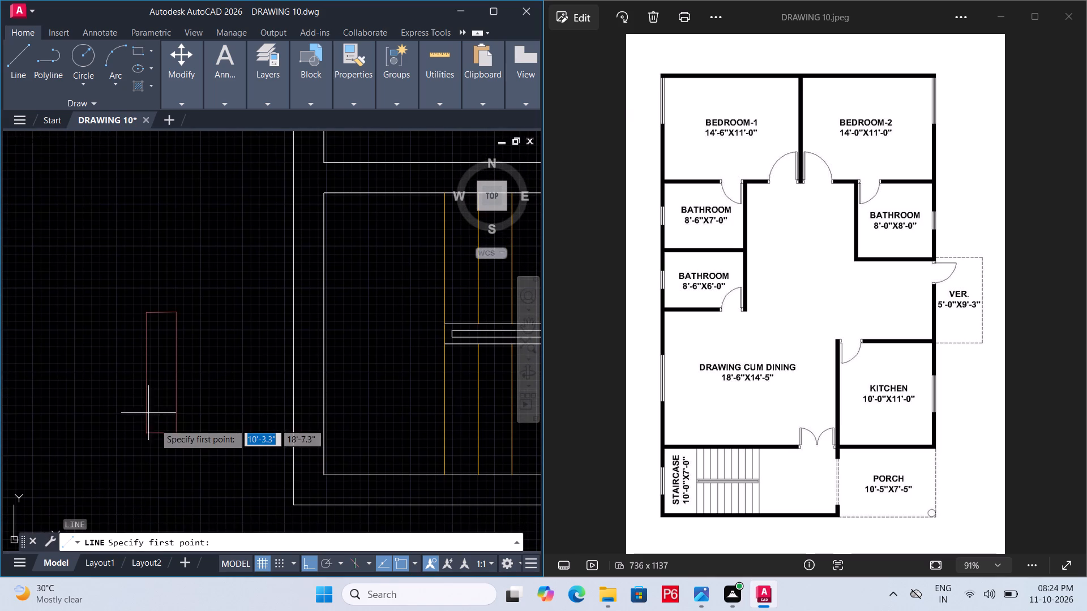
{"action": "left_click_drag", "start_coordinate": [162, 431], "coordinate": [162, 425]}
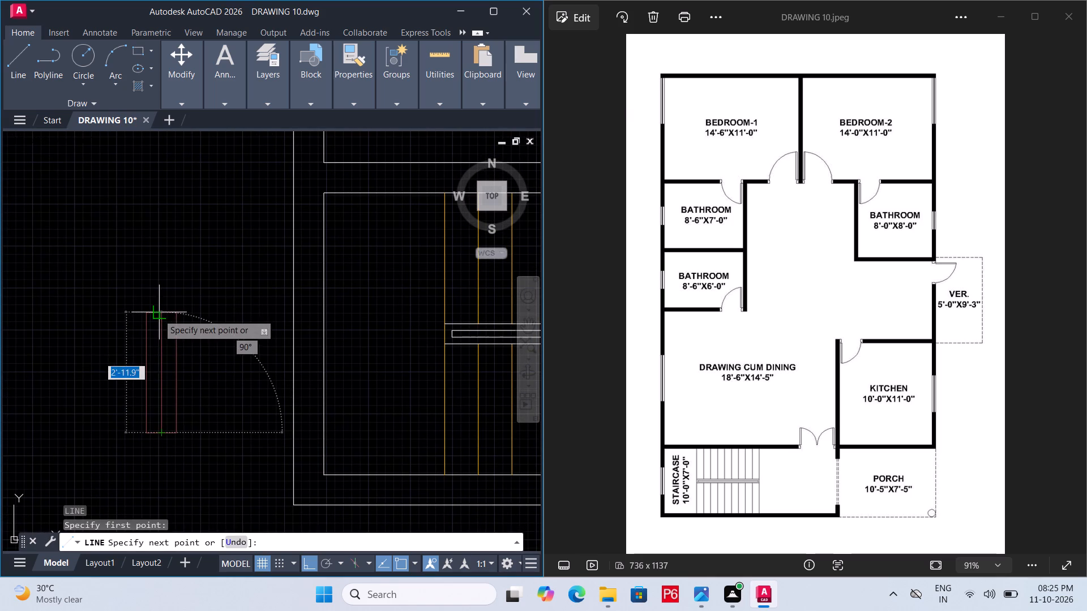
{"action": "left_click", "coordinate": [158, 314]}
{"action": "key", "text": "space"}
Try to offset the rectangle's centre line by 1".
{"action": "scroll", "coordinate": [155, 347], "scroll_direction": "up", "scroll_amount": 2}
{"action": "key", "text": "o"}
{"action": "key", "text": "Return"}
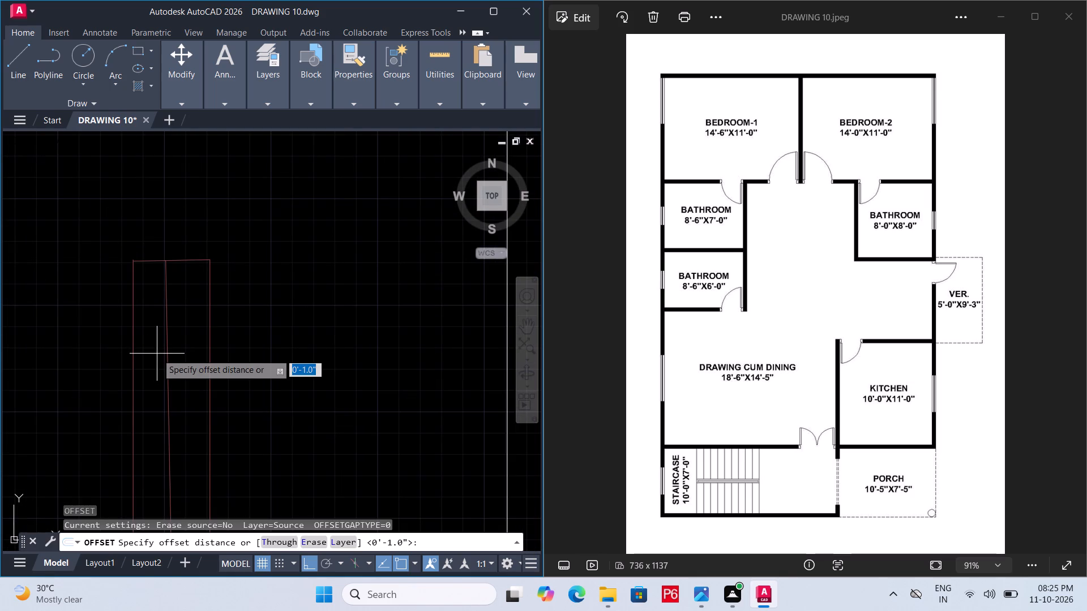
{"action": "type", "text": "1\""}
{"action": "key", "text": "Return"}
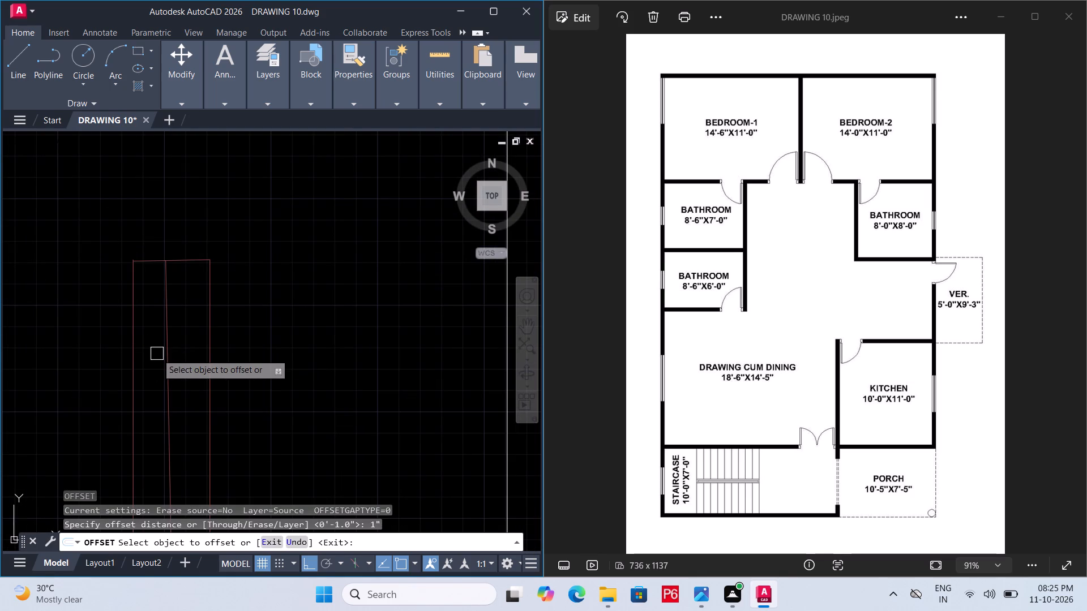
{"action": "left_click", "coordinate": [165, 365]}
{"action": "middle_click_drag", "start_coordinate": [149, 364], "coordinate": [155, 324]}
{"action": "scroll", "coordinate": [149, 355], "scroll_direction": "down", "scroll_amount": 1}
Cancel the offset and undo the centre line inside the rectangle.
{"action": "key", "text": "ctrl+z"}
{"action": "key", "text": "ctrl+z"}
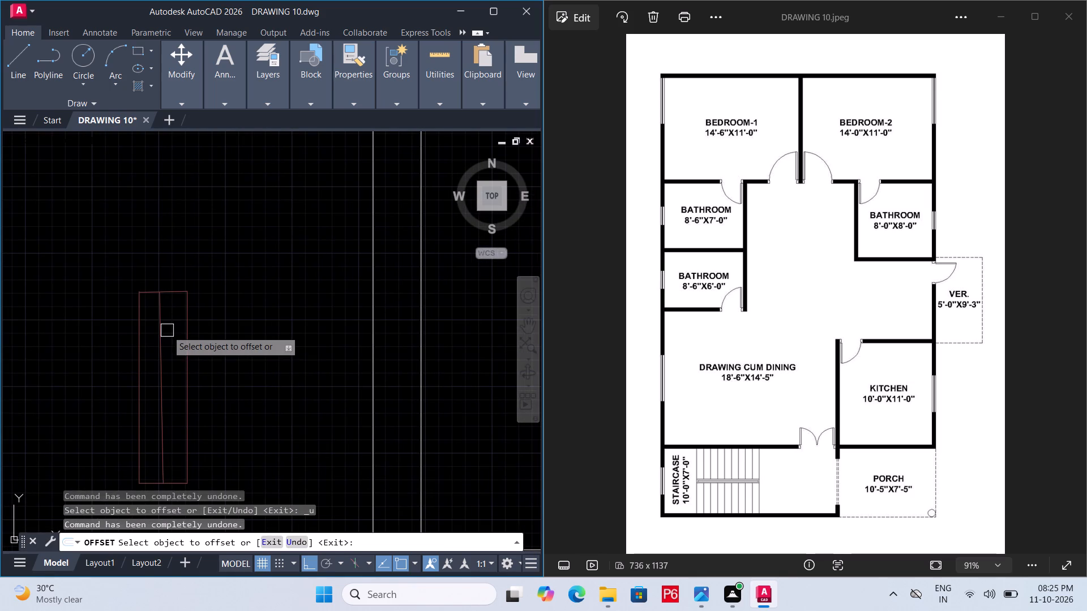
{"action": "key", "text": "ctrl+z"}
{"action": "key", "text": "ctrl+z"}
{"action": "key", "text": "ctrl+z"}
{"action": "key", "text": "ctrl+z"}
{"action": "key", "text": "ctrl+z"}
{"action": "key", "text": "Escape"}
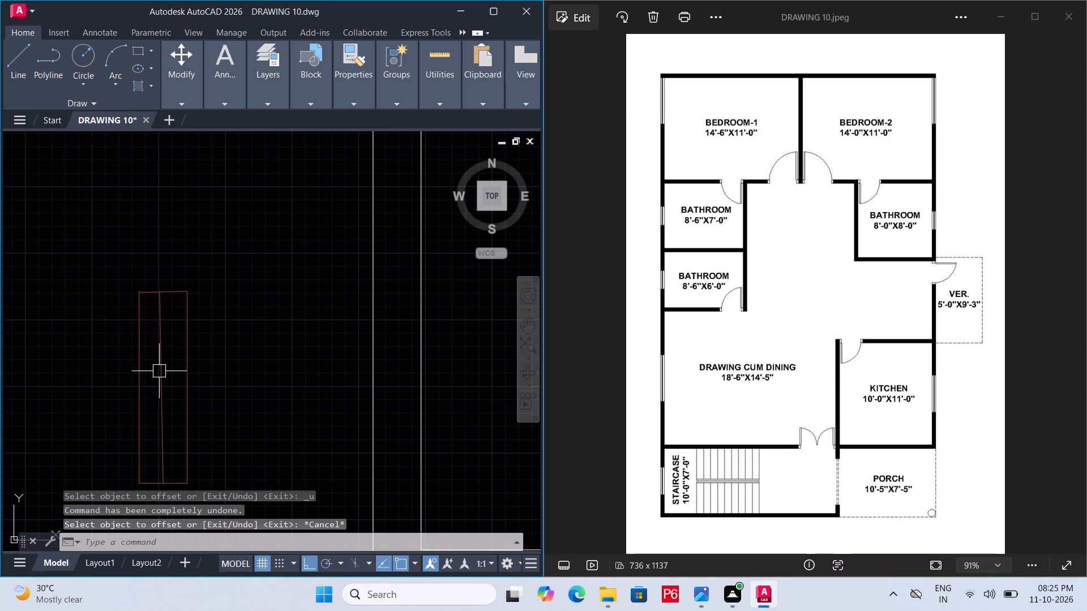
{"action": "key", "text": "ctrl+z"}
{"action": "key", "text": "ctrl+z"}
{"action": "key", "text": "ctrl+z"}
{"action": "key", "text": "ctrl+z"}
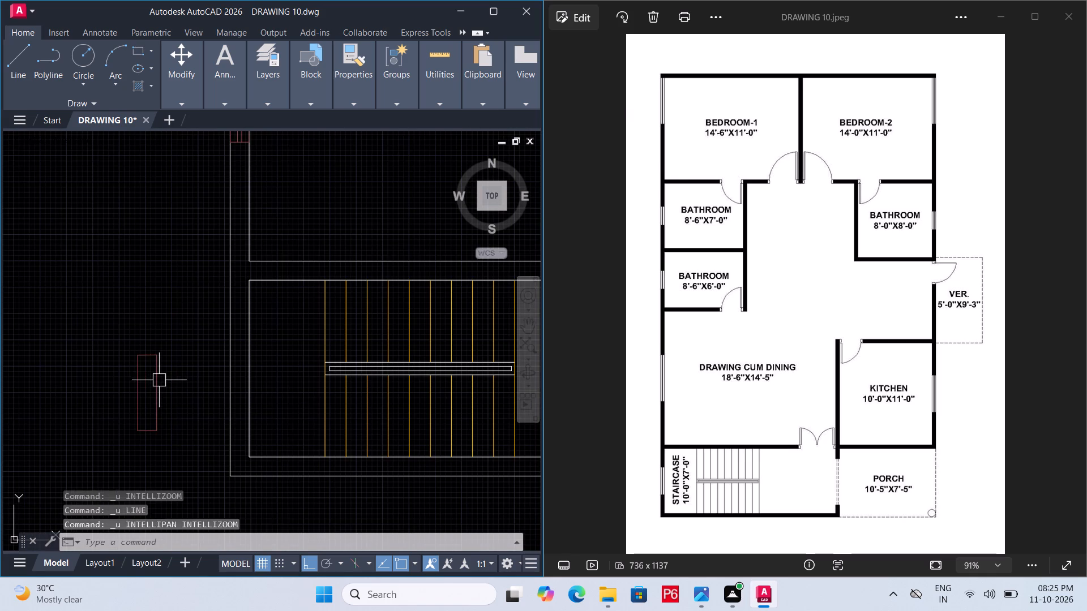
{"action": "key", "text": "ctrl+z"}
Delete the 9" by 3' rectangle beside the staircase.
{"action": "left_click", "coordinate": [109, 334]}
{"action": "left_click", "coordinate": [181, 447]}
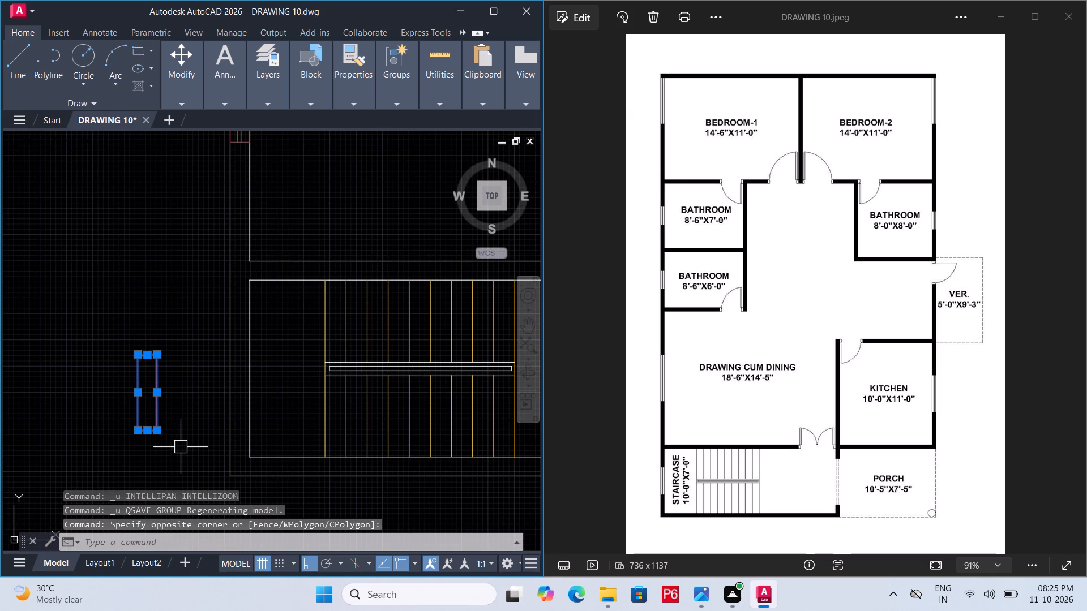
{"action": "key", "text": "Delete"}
Draw a new upright window rectangle, 3' long and 9" wide, with orthogonal lines outside the staircase's west wall.
{"action": "key", "text": "l"}
{"action": "key", "text": "space"}
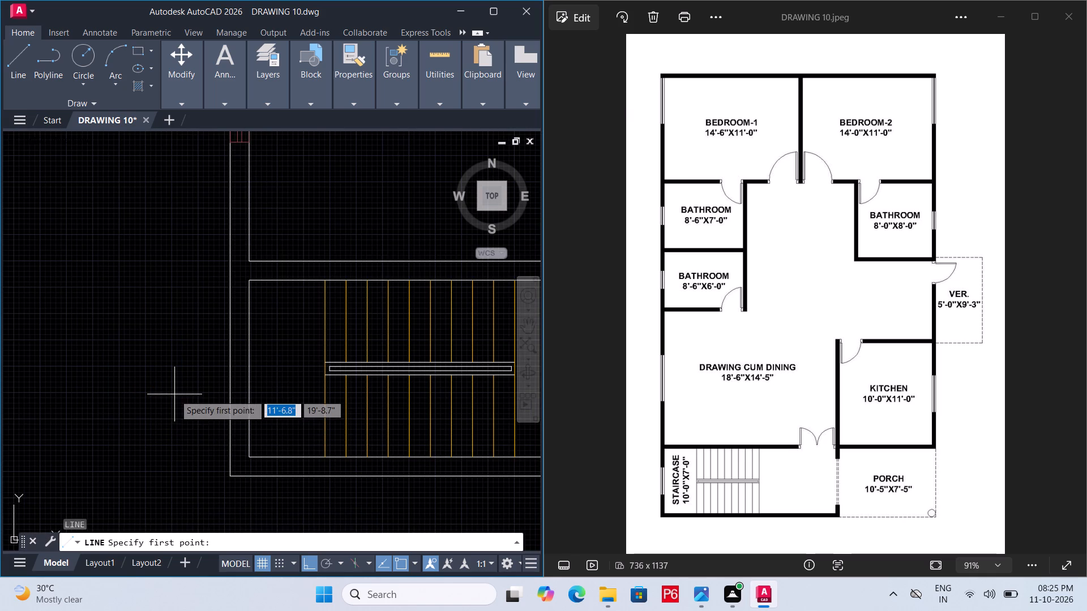
{"action": "left_click", "coordinate": [177, 377]}
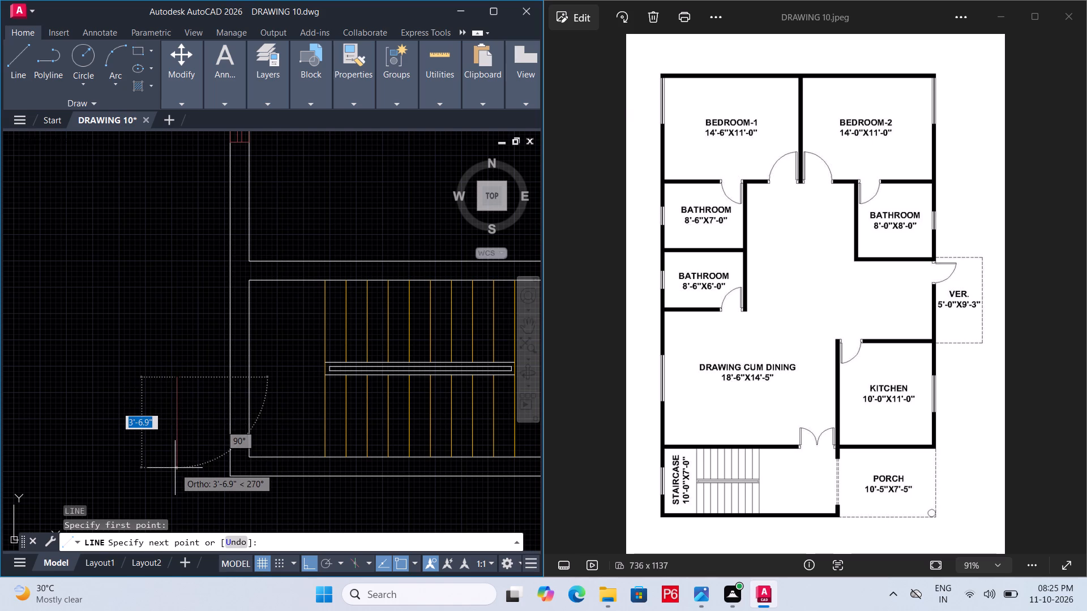
{"action": "type", "text": "3'"}
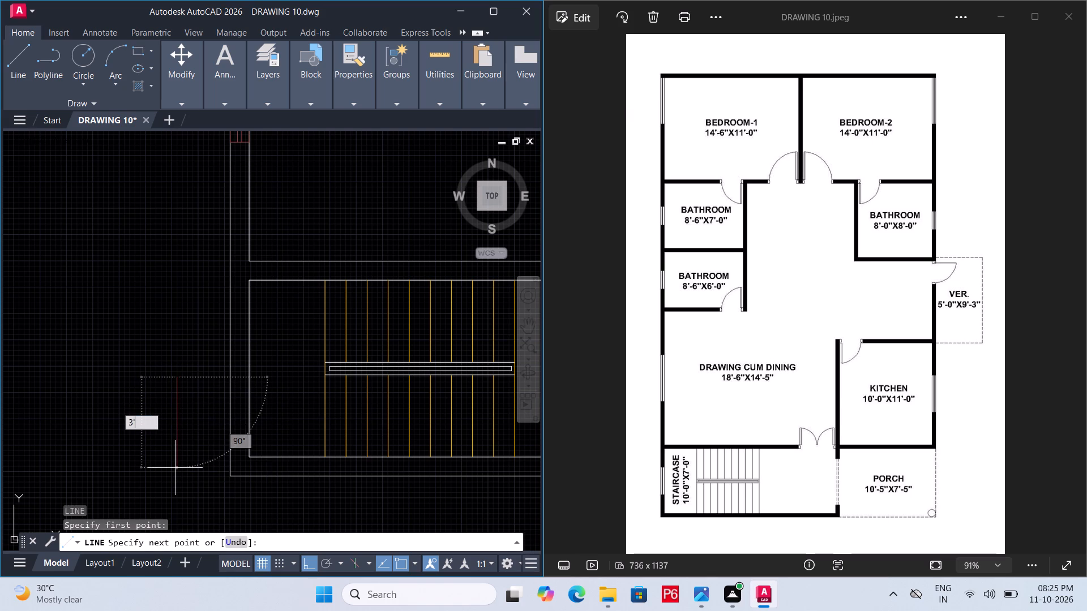
{"action": "key", "text": "Return"}
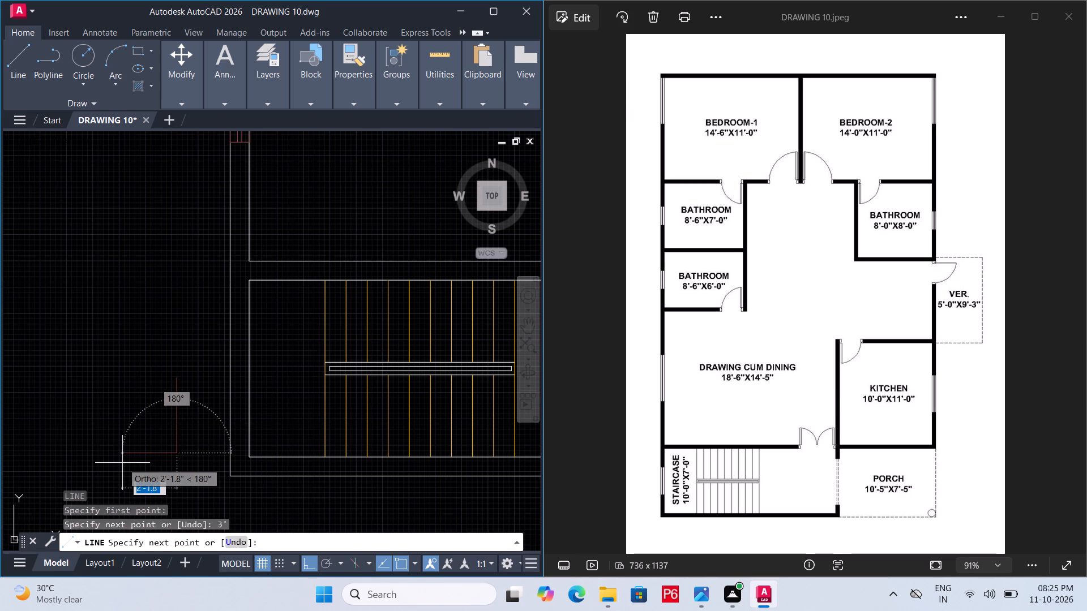
{"action": "type", "text": "9\""}
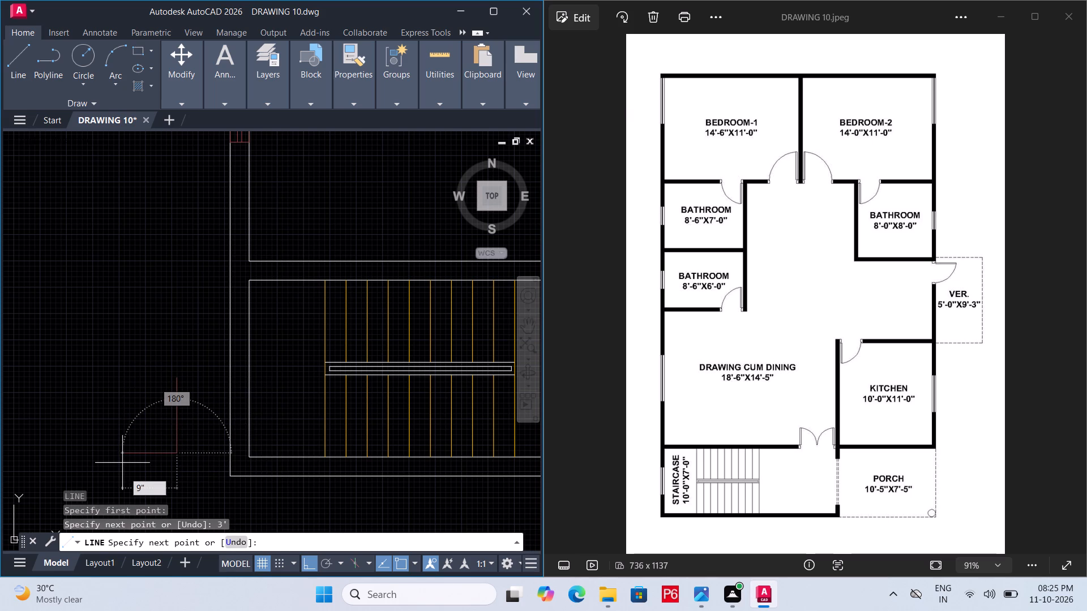
{"action": "key", "text": "Return"}
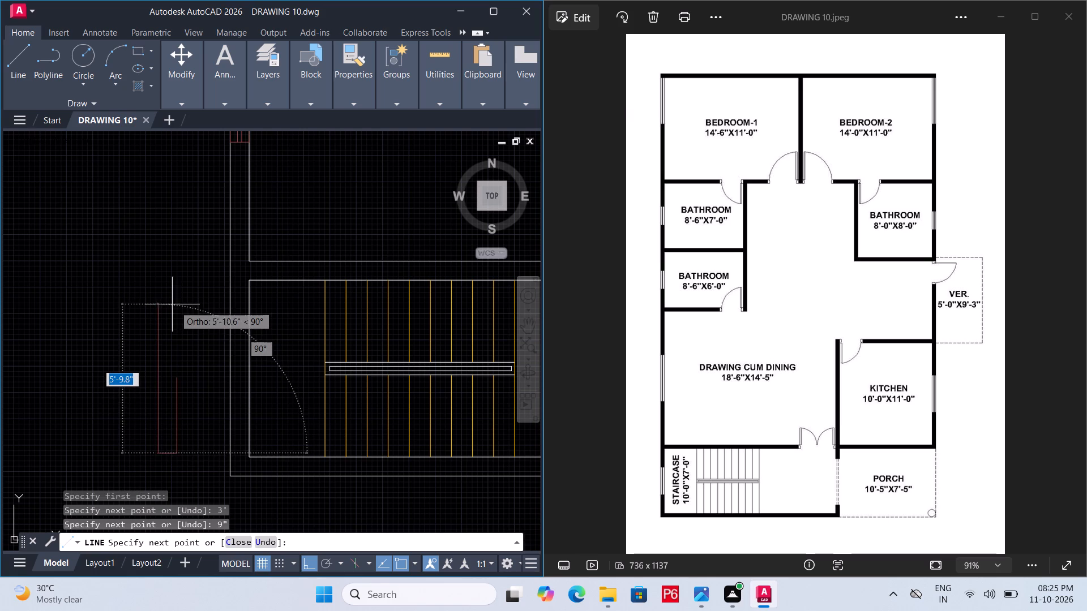
{"action": "type", "text": "3'"}
{"action": "key", "text": "Return"}
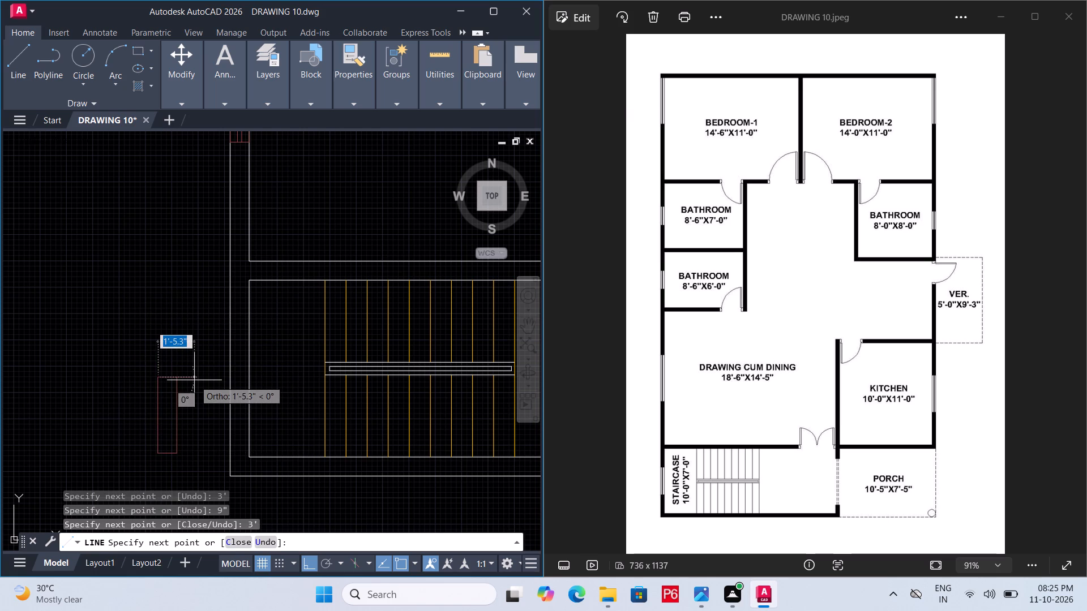
{"action": "type", "text": "9\""}
{"action": "key", "text": "Return"}
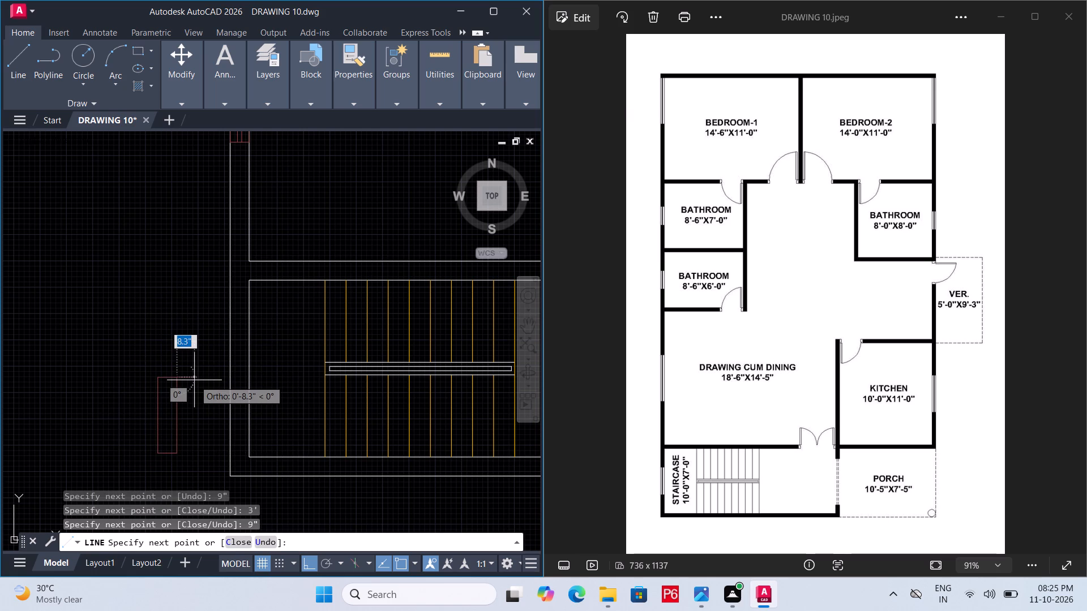
End the window outline and save the drawing.
{"action": "key", "text": "Escape"}
{"action": "key", "text": "ctrl+s"}
{"action": "key", "text": "ctrl+s"}
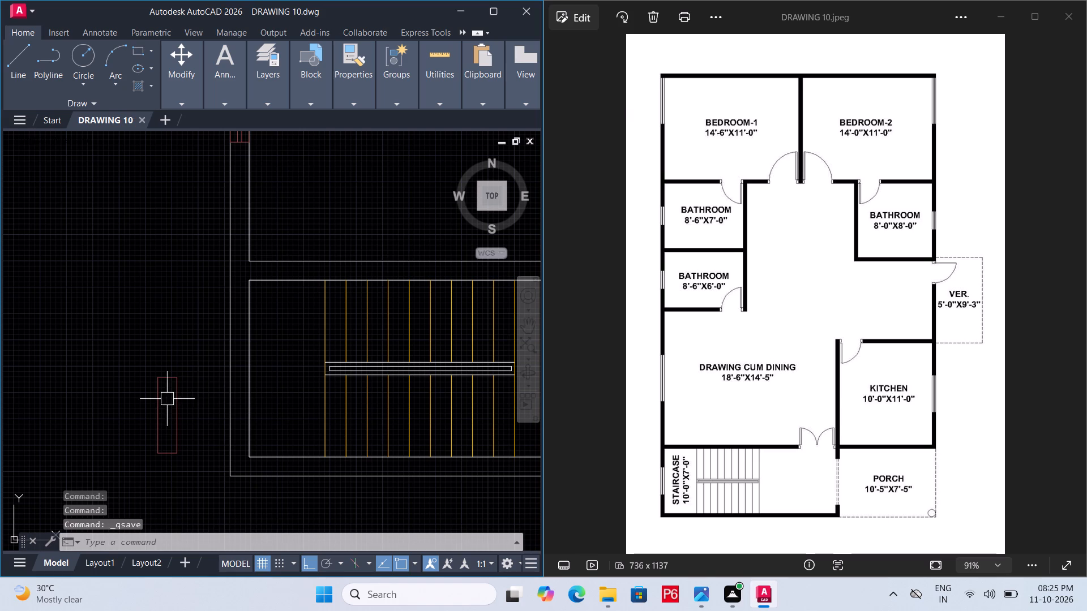
Draw a vertical centre line between the midpoints of the window rectangle's short sides and save the drawing.
{"action": "scroll", "coordinate": [149, 455], "scroll_direction": "up", "scroll_amount": 2}
{"action": "type", "text": "L"}
{"action": "key", "text": "space"}
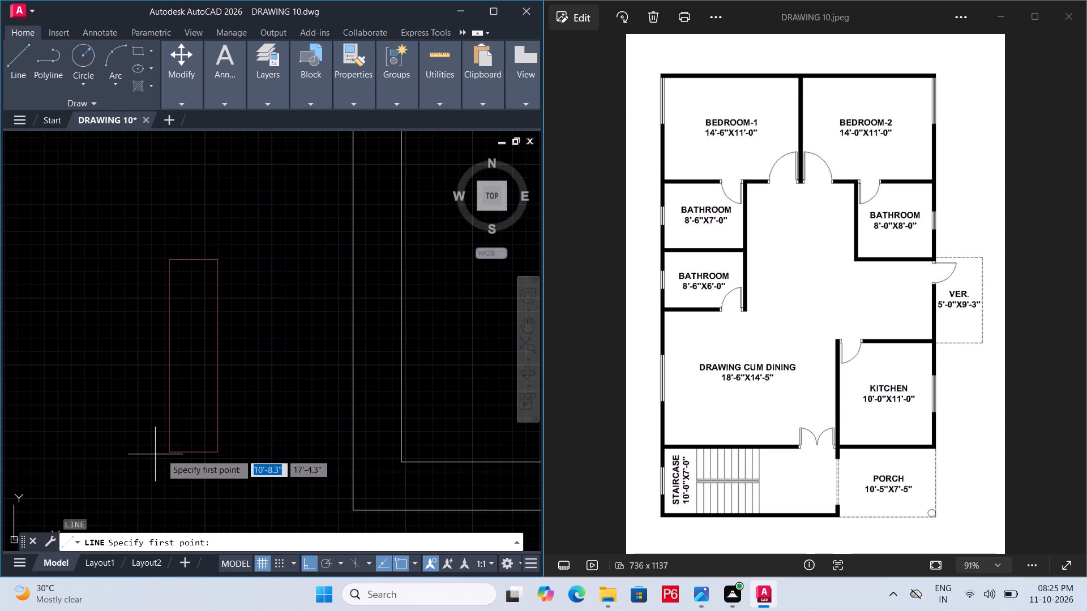
{"action": "left_click", "coordinate": [192, 449]}
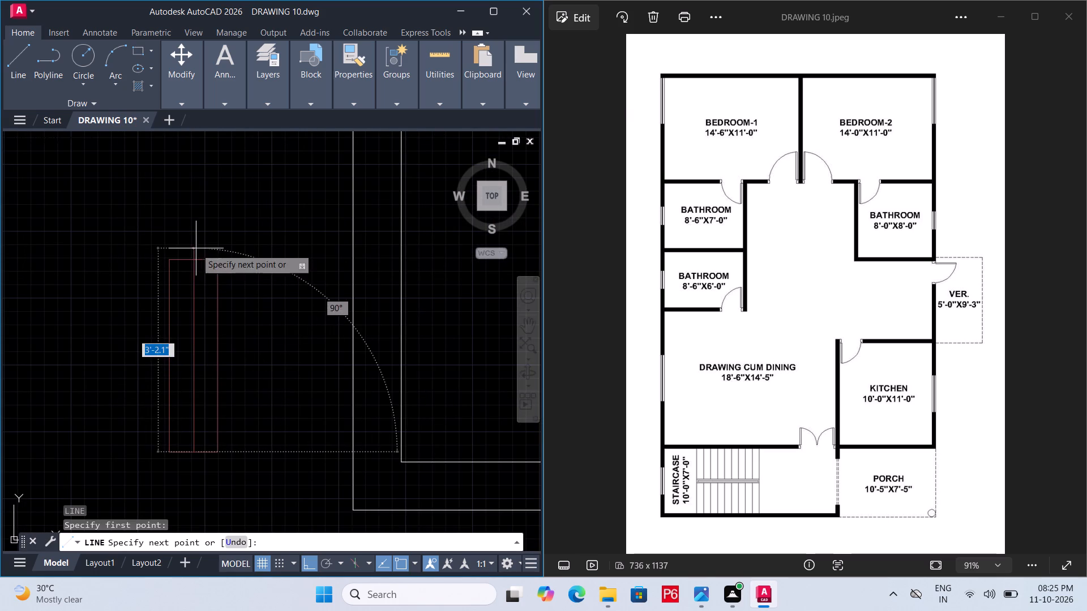
{"action": "left_click", "coordinate": [195, 260]}
{"action": "key", "text": "Escape"}
{"action": "key", "text": "ctrl+s"}
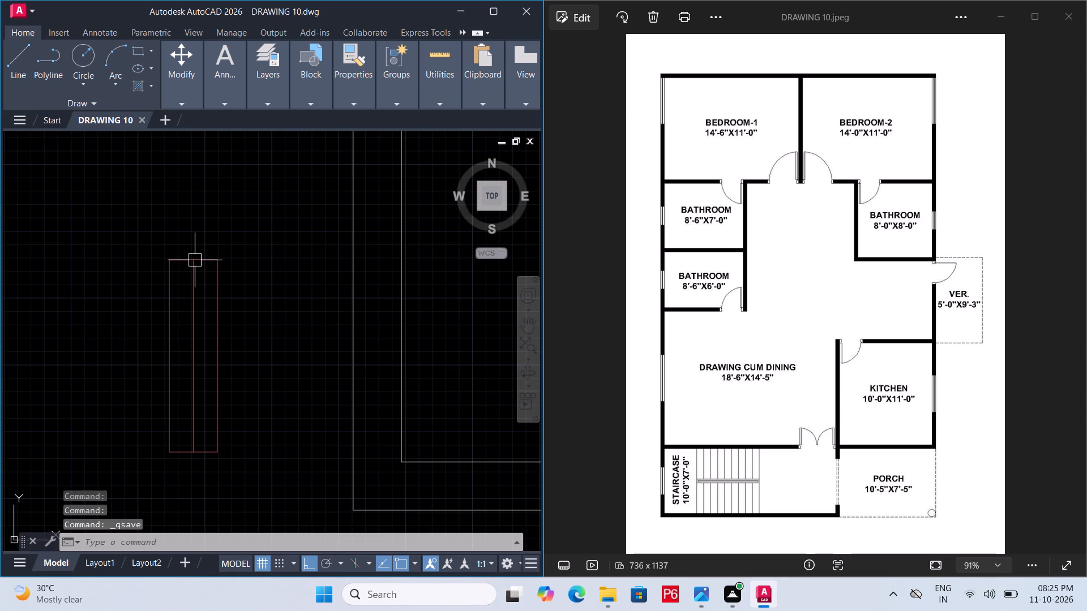
{"action": "key", "text": "ctrl+s"}
{"action": "key", "text": "ctrl+s"}
Offset the window's centre line by 1" to both sides.
{"action": "left_click", "coordinate": [194, 292]}
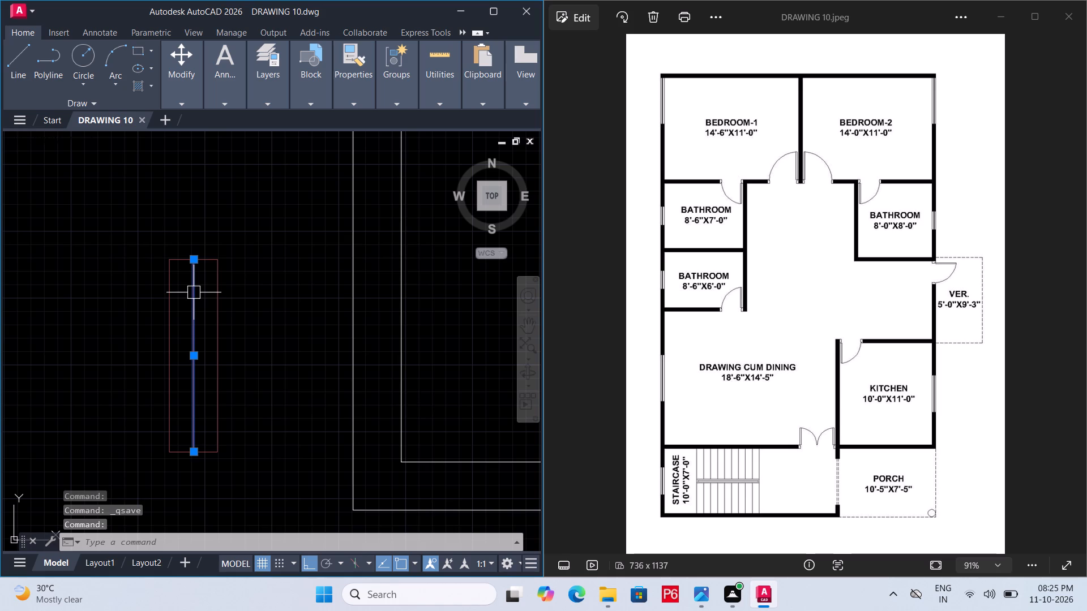
{"action": "key", "text": "o"}
{"action": "key", "text": "Return"}
{"action": "type", "text": "1\""}
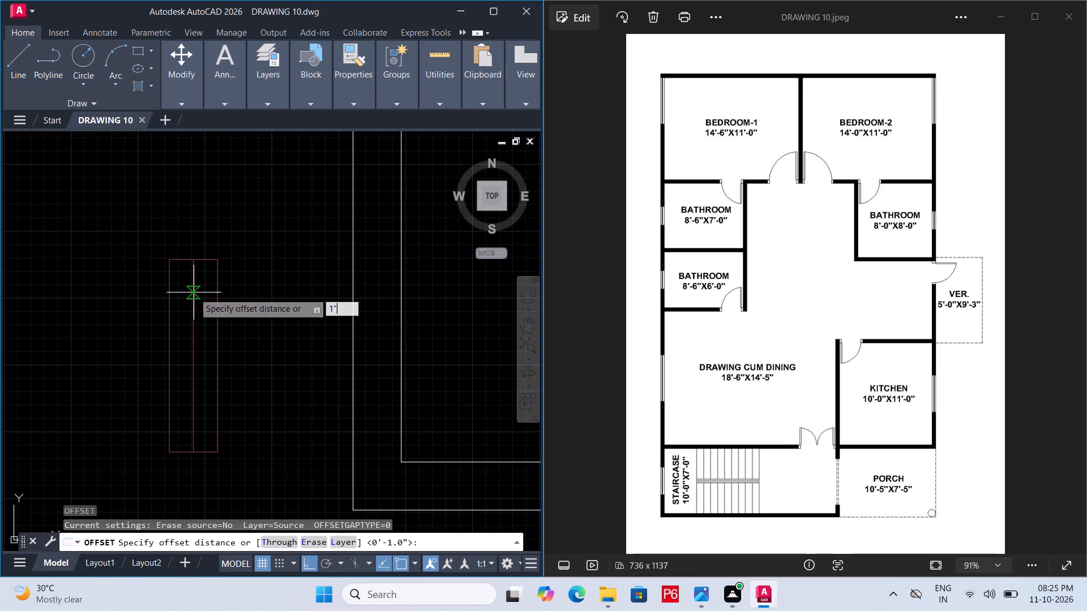
{"action": "key", "text": "Return"}
{"action": "left_click", "coordinate": [204, 308]}
{"action": "scroll", "coordinate": [196, 314], "scroll_direction": "up", "scroll_amount": 1}
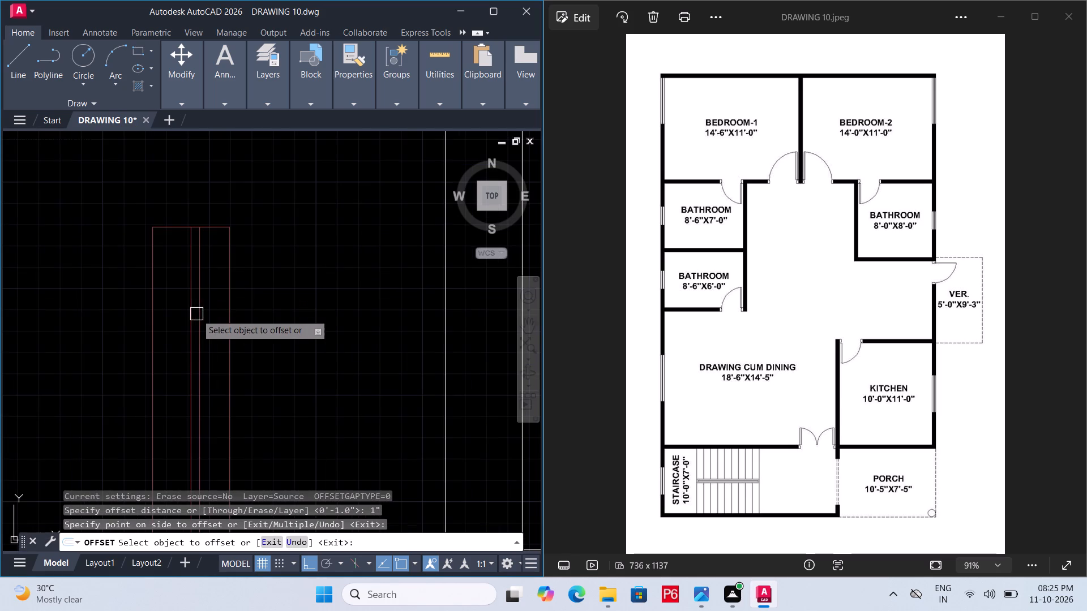
{"action": "left_click", "coordinate": [189, 319]}
{"action": "left_click", "coordinate": [147, 324]}
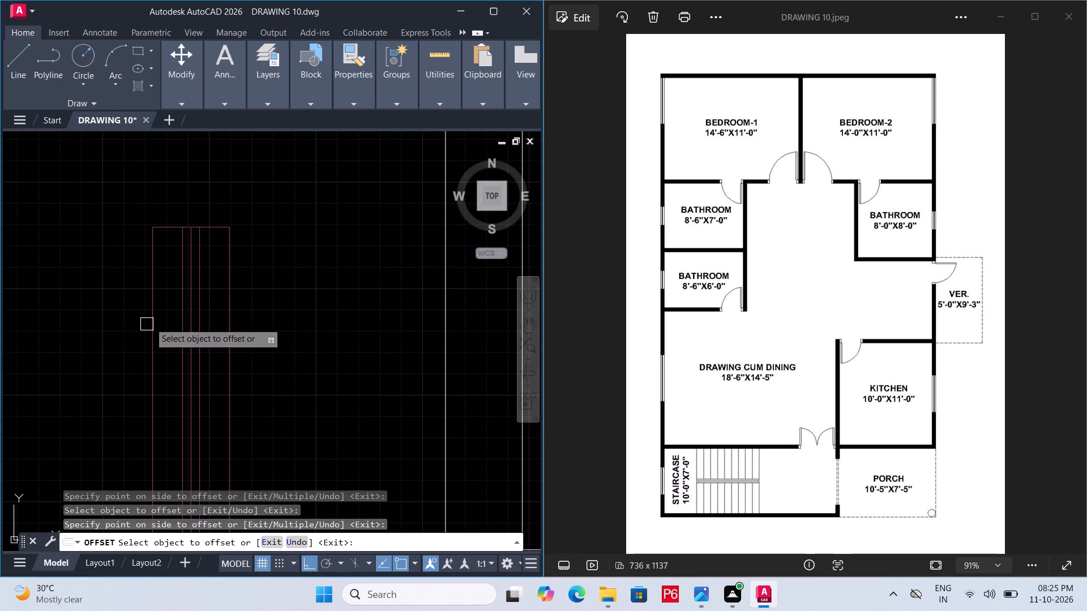
{"action": "key", "text": "Escape"}
Delete the original centre line between the two offset lines and save the drawing.
{"action": "left_click", "coordinate": [195, 334]}
{"action": "key", "text": "Escape"}
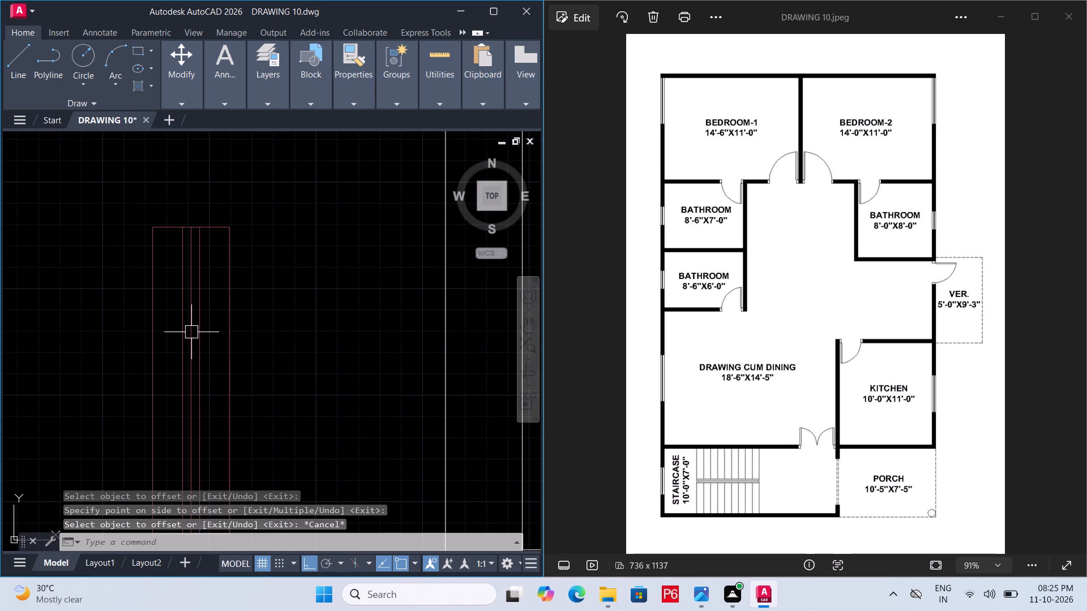
{"action": "left_click", "coordinate": [191, 329]}
{"action": "key", "text": "Delete"}
{"action": "scroll", "coordinate": [189, 331], "scroll_direction": "down", "scroll_amount": 1}
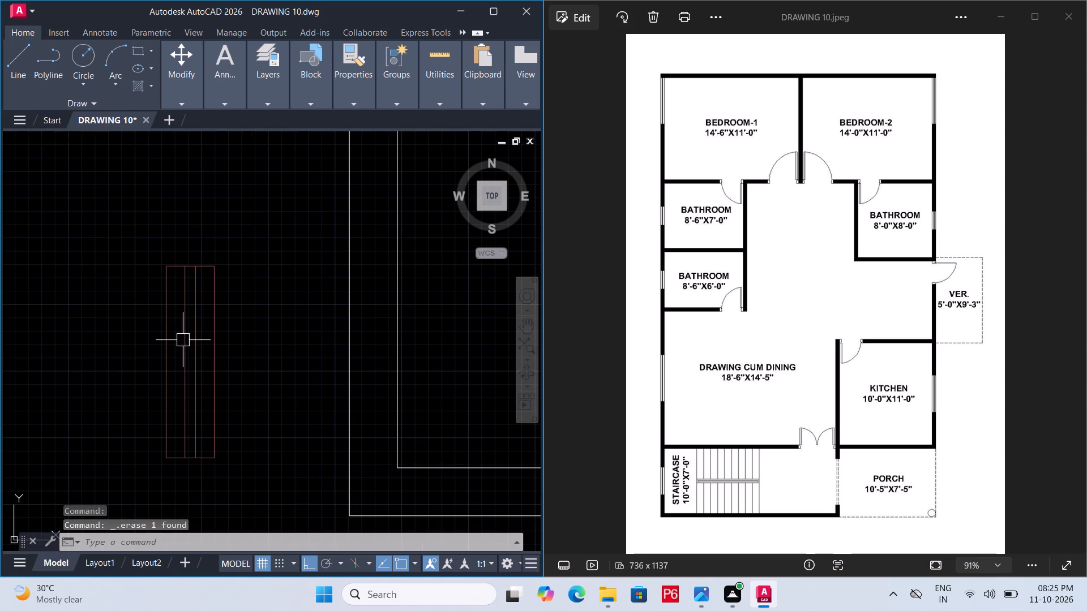
{"action": "key", "text": "ctrl+s"}
{"action": "key", "text": "ctrl+s"}
{"action": "key", "text": "ctrl+s"}
{"action": "key", "text": "ctrl+s"}
Convert the complete 3' window into a block named W2.
{"action": "left_click", "coordinate": [130, 227]}
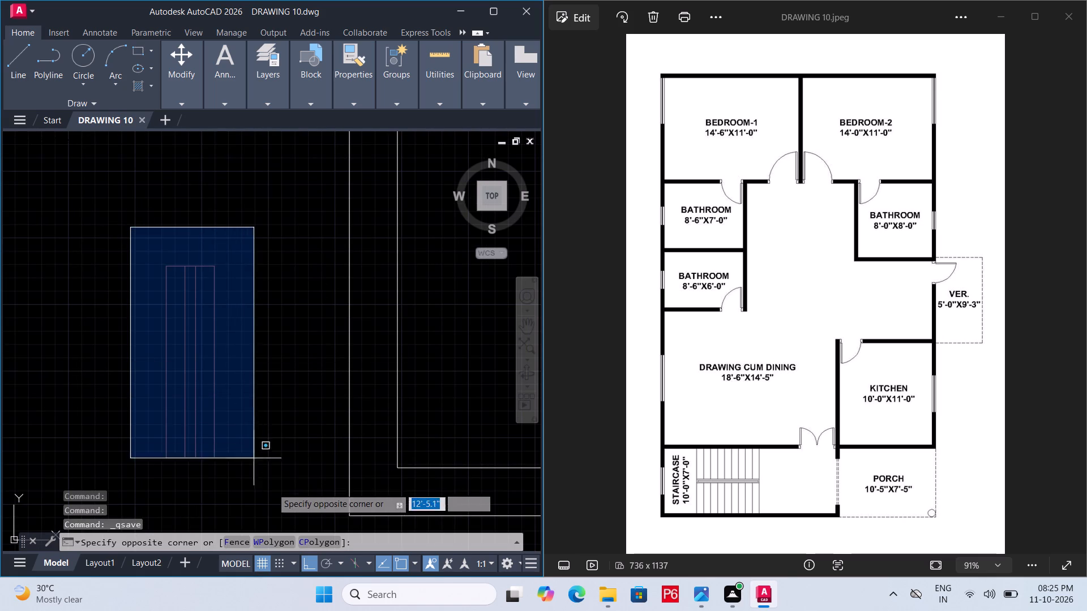
{"action": "left_click", "coordinate": [266, 482]}
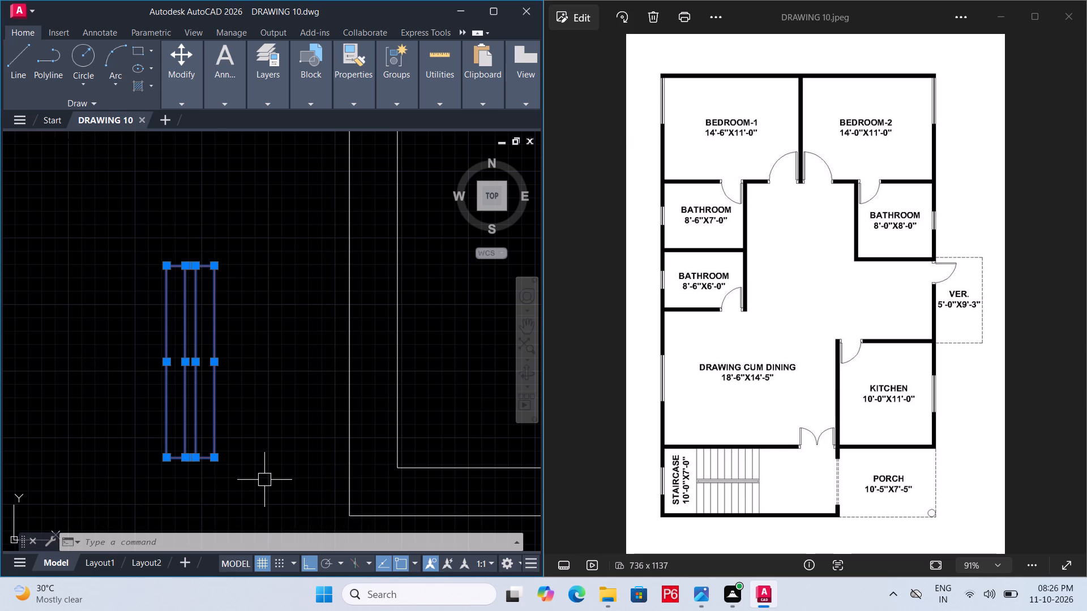
{"action": "scroll", "coordinate": [262, 467], "scroll_direction": "down", "scroll_amount": 2}
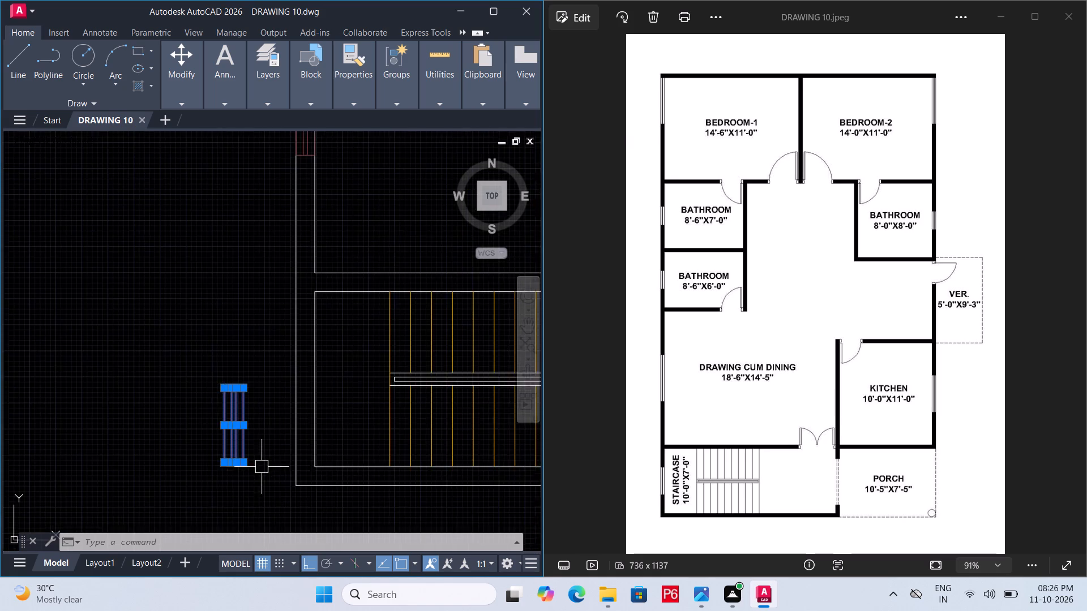
{"action": "middle_click_drag", "start_coordinate": [261, 465], "coordinate": [233, 390]}
{"action": "scroll", "coordinate": [197, 376], "scroll_direction": "up", "scroll_amount": 2}
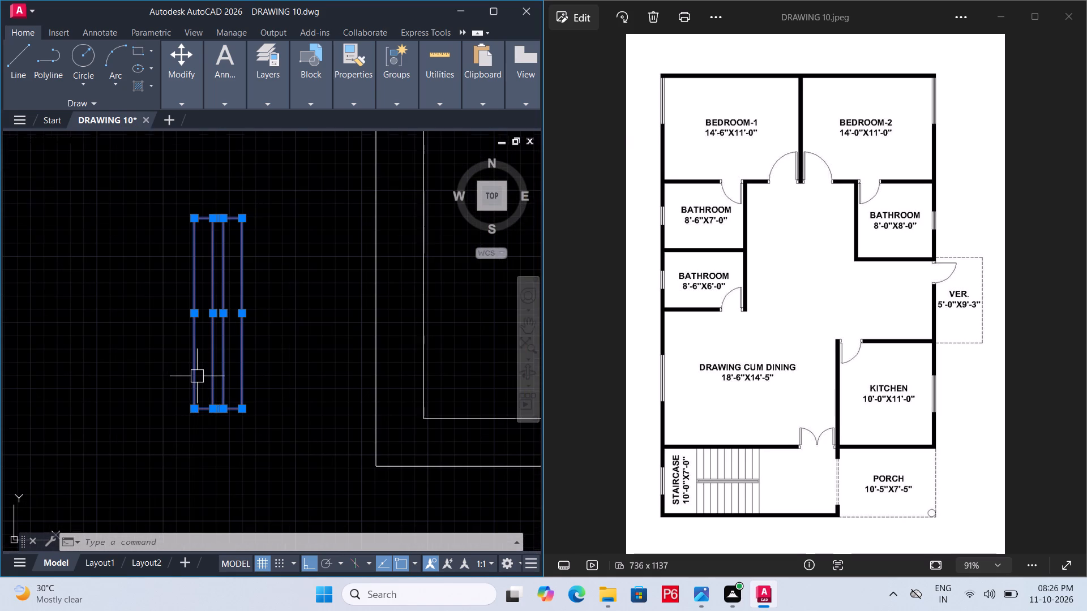
{"action": "middle_click_drag", "start_coordinate": [191, 403], "coordinate": [141, 433]}
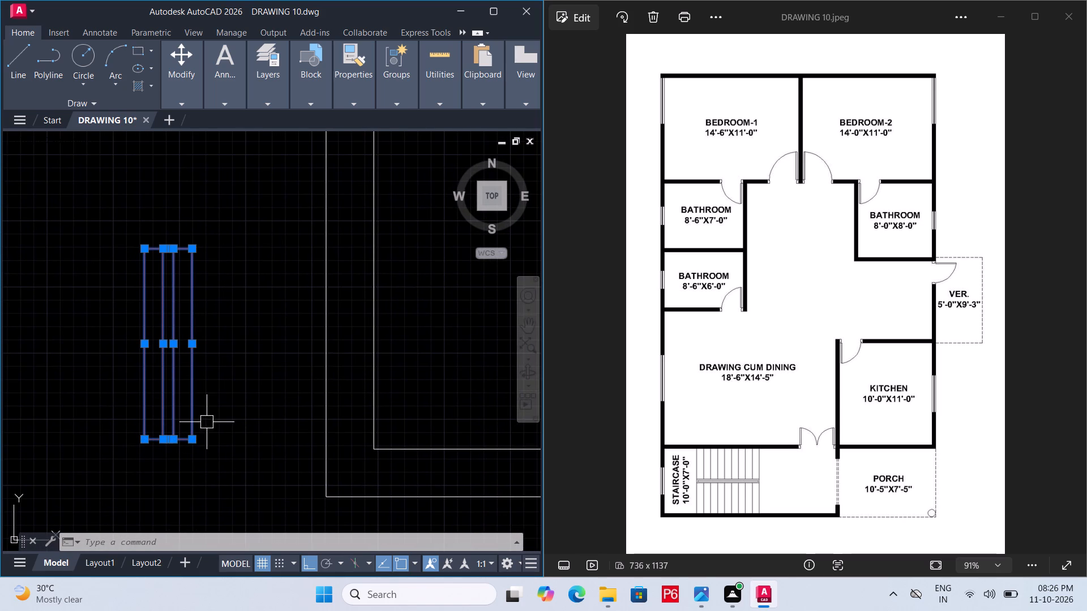
{"action": "type", "text": "B"}
{"action": "key", "text": "space"}
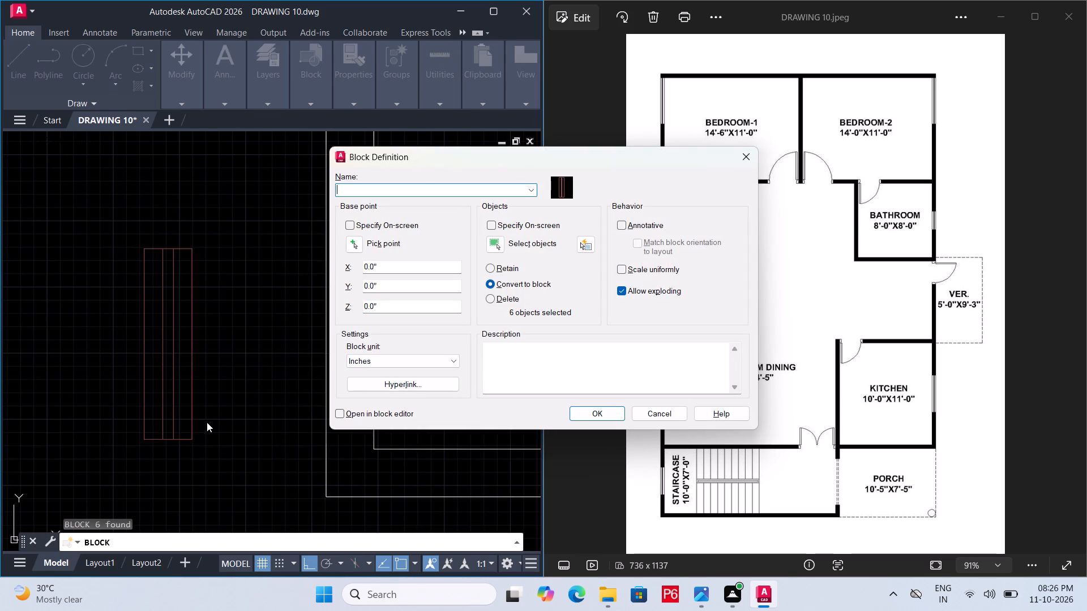
{"action": "type", "text": "W2"}
{"action": "key", "text": "Return"}
Move the W2 block by its east side's midpoint onto the midpoint of the staircase west wall's inner line, with ortho off.
{"action": "left_click", "coordinate": [189, 428]}
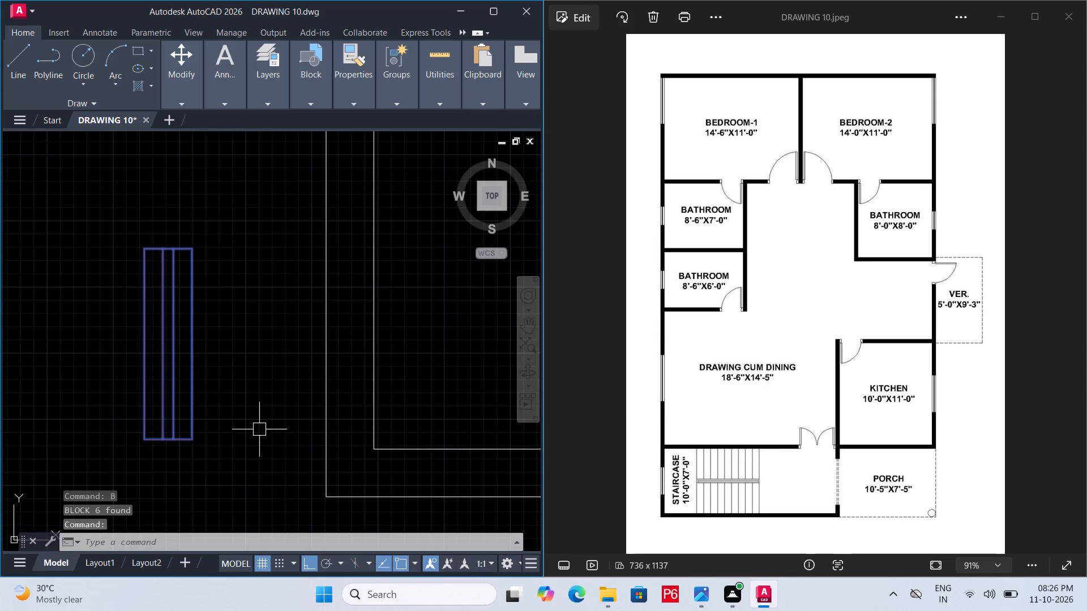
{"action": "type", "text": "M"}
{"action": "key", "text": "space"}
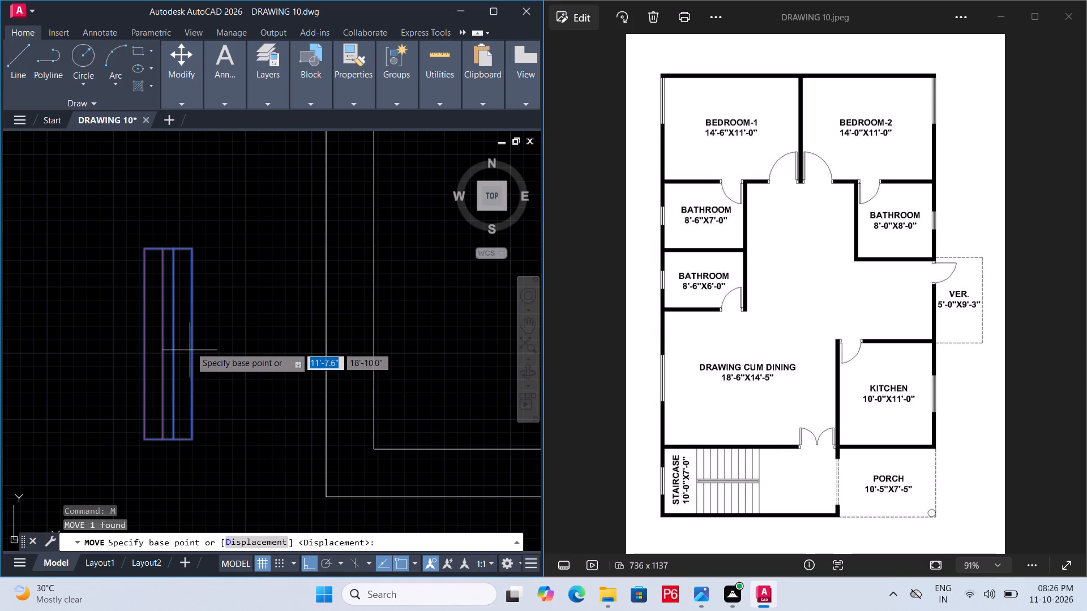
{"action": "left_click", "coordinate": [192, 344]}
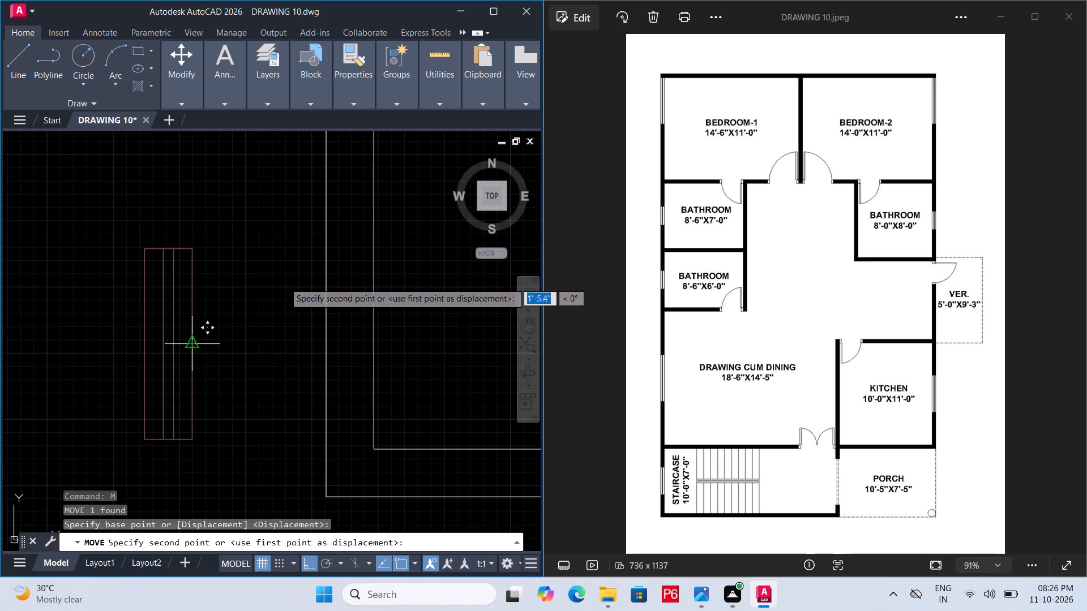
{"action": "middle_click_drag", "start_coordinate": [285, 283], "coordinate": [212, 413]}
{"action": "key", "text": "F8"}
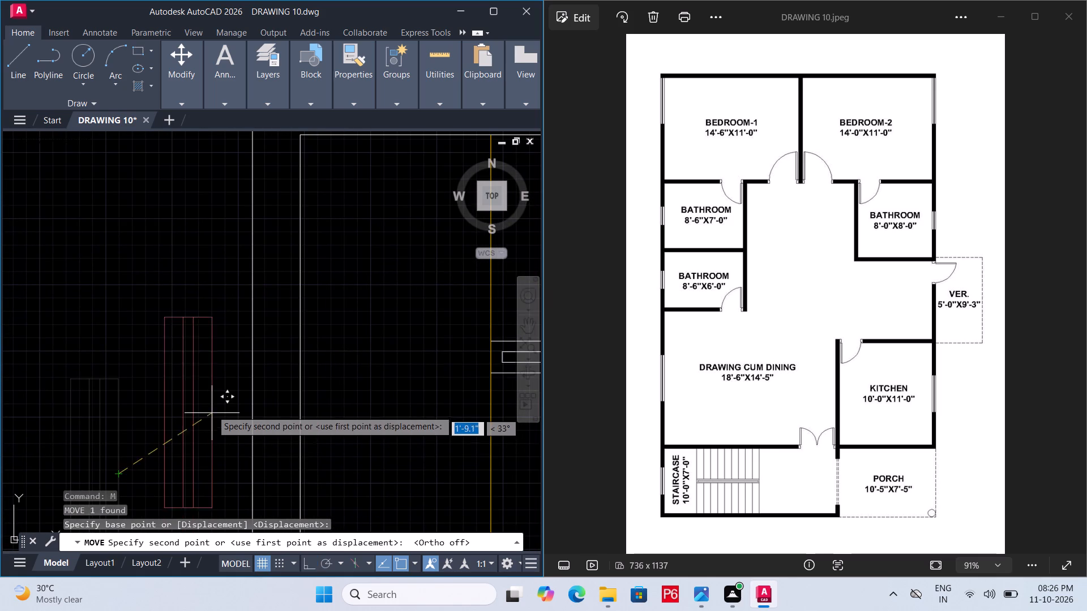
{"action": "middle_click_drag", "start_coordinate": [311, 420], "coordinate": [296, 320]}
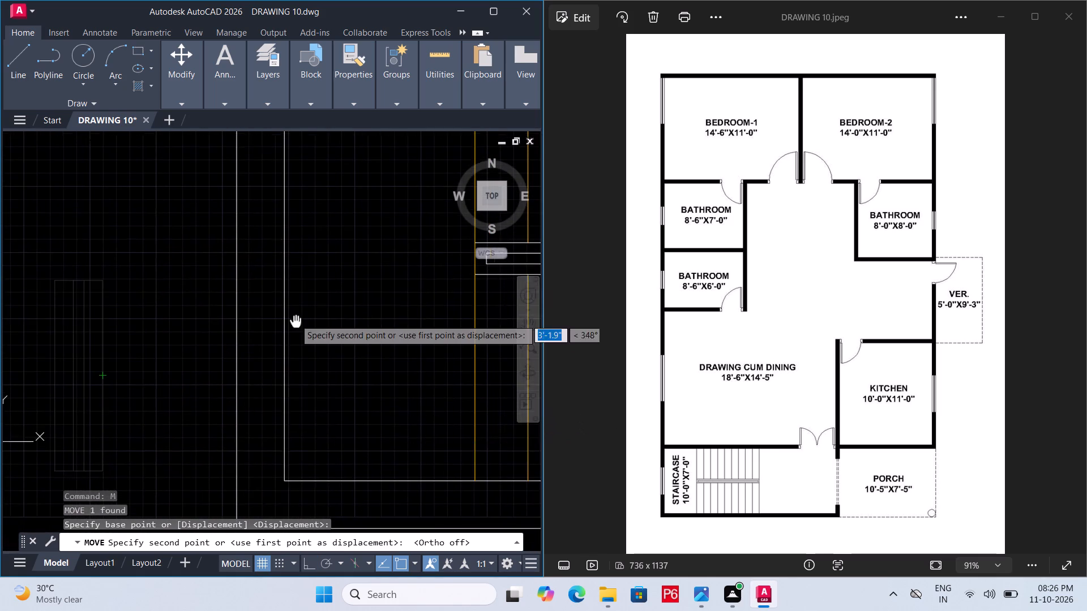
{"action": "middle_click_drag", "start_coordinate": [290, 222], "coordinate": [286, 257]}
{"action": "scroll", "coordinate": [286, 254], "scroll_direction": "down", "scroll_amount": 1}
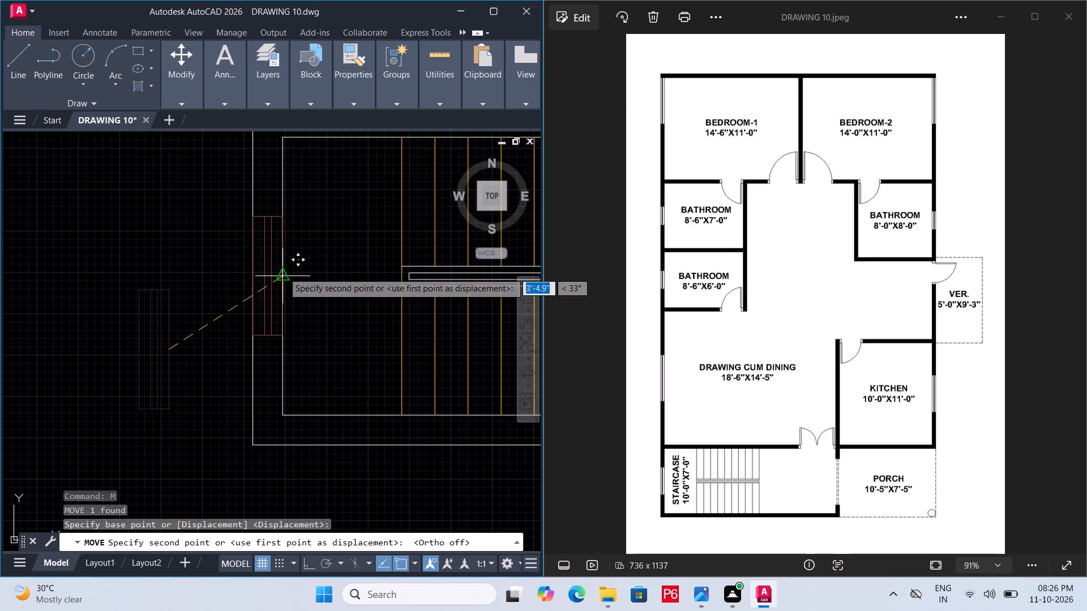
{"action": "left_click", "coordinate": [283, 277]}
{"action": "key", "text": "Escape"}
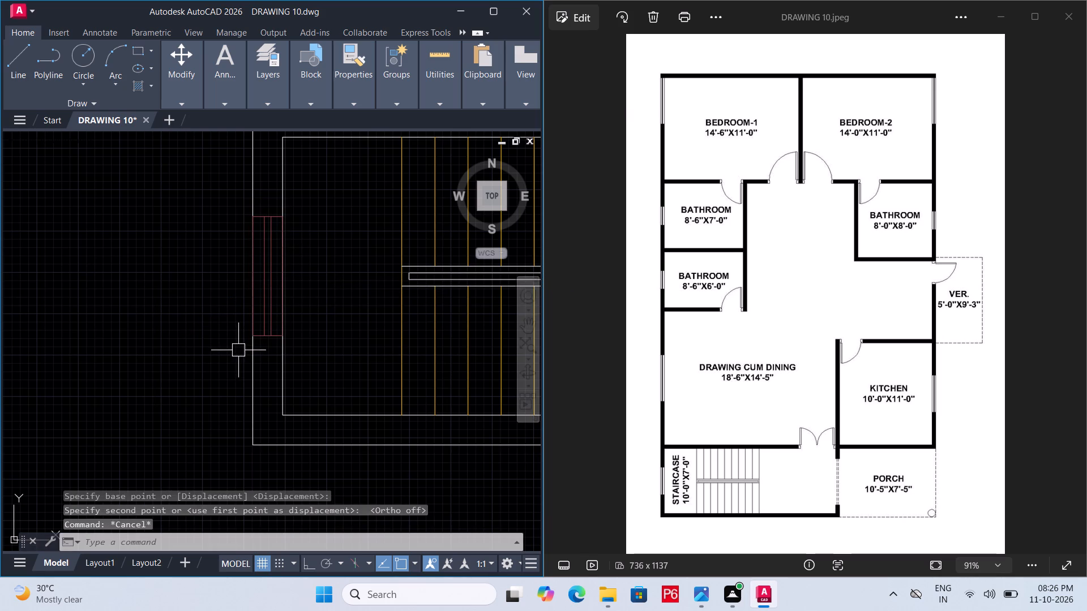
Save the drawing with the staircase window in place.
{"action": "key", "text": "ctrl+s"}
{"action": "key", "text": "ctrl+s"}
{"action": "key", "text": "ctrl+s"}
{"action": "key", "text": "ctrl+s"}
{"action": "scroll", "coordinate": [222, 358], "scroll_direction": "down", "scroll_amount": 2, "text": "ctrl"}
{"action": "key", "text": "ctrl+s"}
{"action": "key", "text": "ctrl+s"}
{"action": "key", "text": "ctrl+s"}
{"action": "key", "text": "ctrl+s"}
Start a hatch with colour 0,0,0 and pick the north wall above Bedroom 1 as its first area.
{"action": "scroll", "coordinate": [212, 364], "scroll_direction": "down", "scroll_amount": 1, "text": "ctrl"}
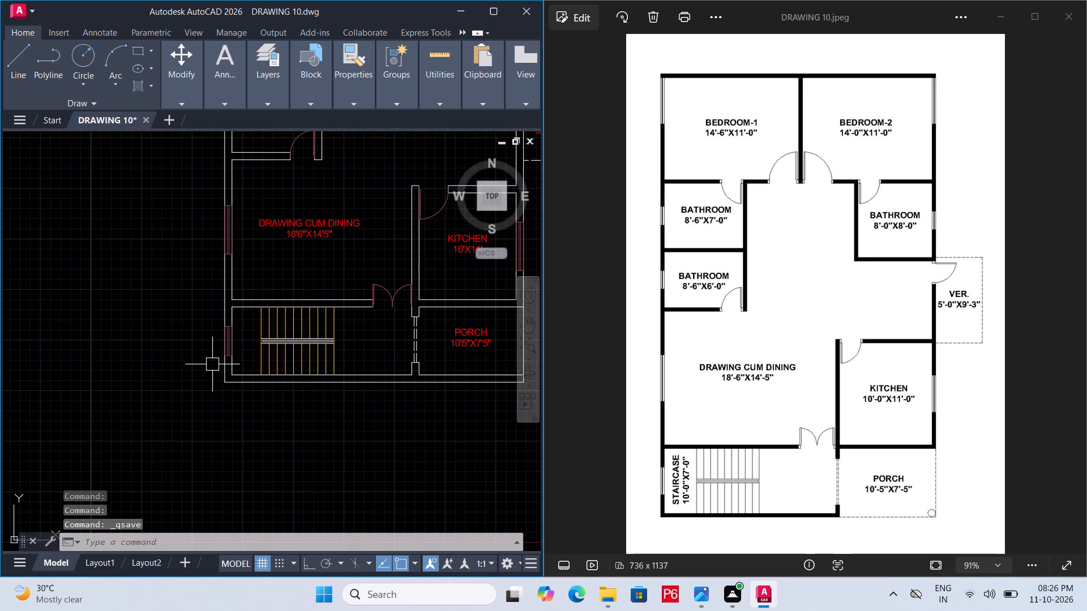
{"action": "scroll", "coordinate": [212, 364], "scroll_direction": "down", "scroll_amount": 1}
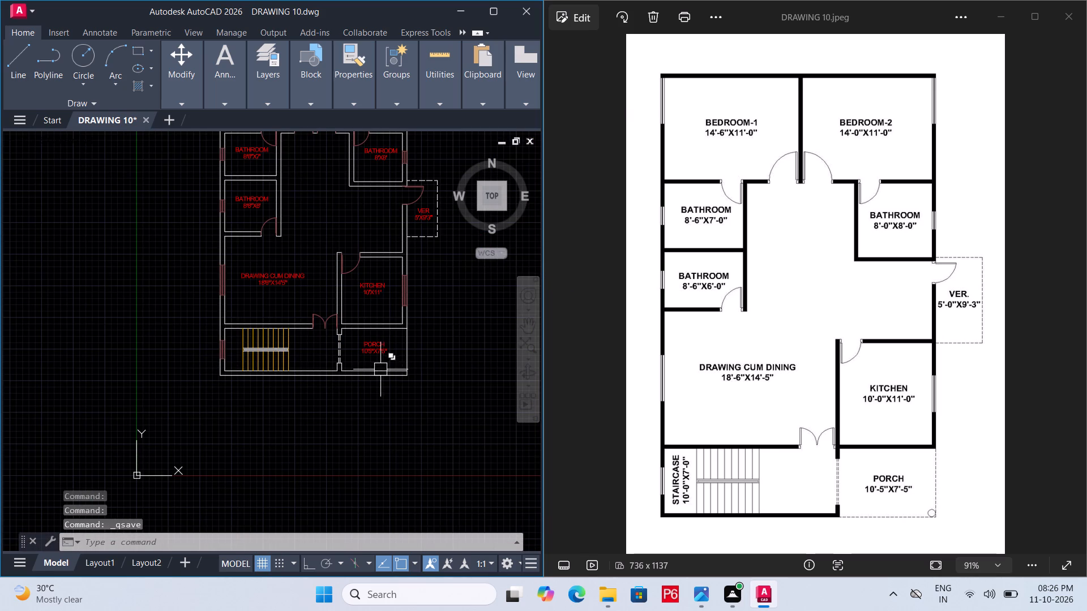
{"action": "middle_click_drag", "start_coordinate": [326, 377], "coordinate": [271, 418]}
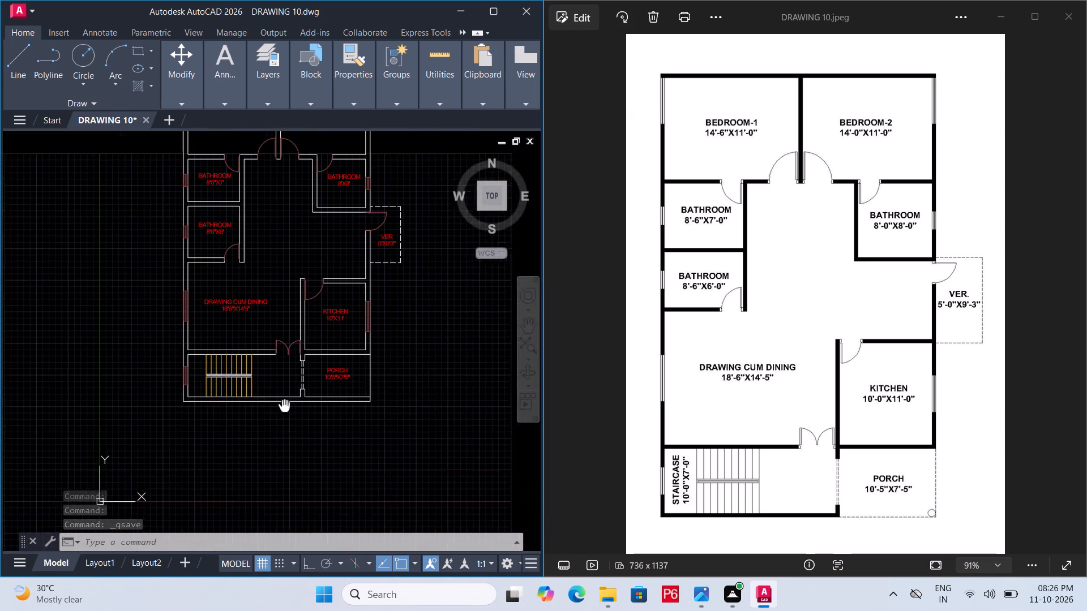
{"action": "middle_click_drag", "start_coordinate": [271, 418], "coordinate": [267, 430]}
{"action": "middle_click_drag", "start_coordinate": [221, 307], "coordinate": [278, 420]}
{"action": "scroll", "coordinate": [233, 225], "scroll_direction": "up", "scroll_amount": 3}
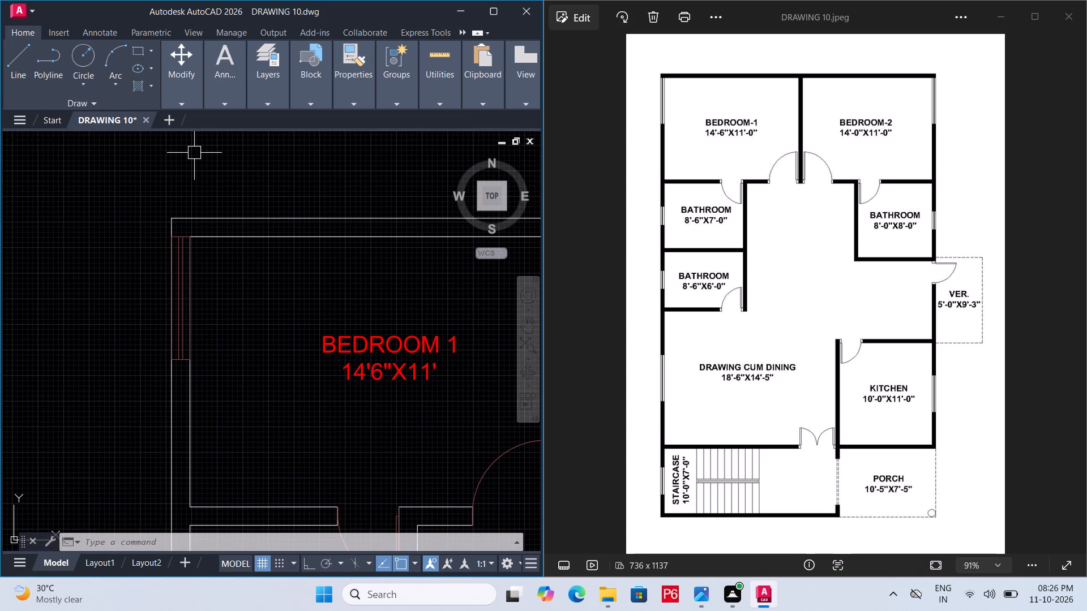
{"action": "type", "text": "H"}
{"action": "key", "text": "space"}
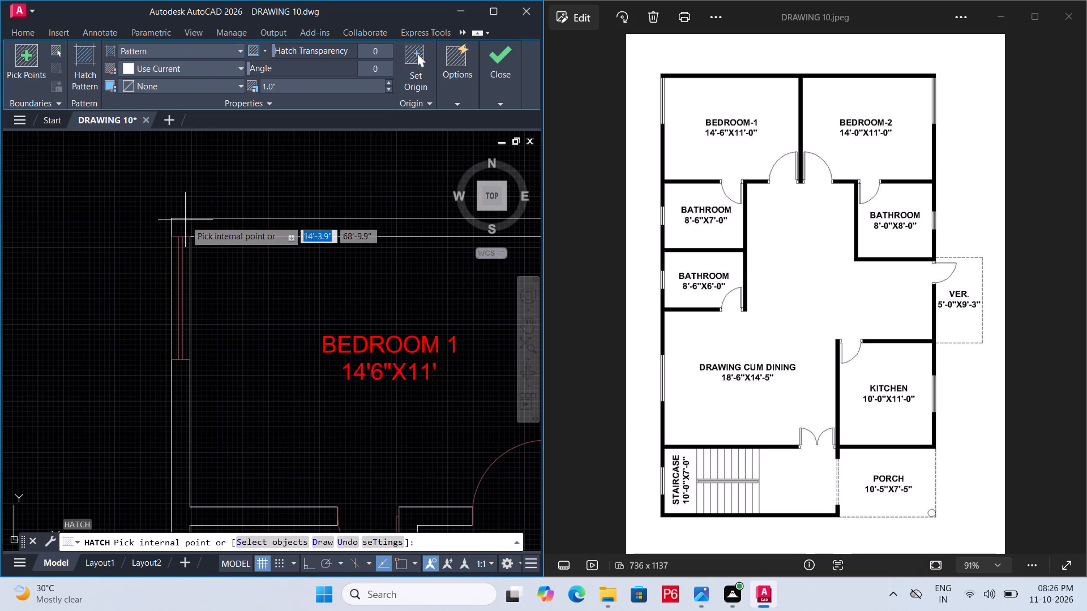
{"action": "left_click", "coordinate": [189, 67]}
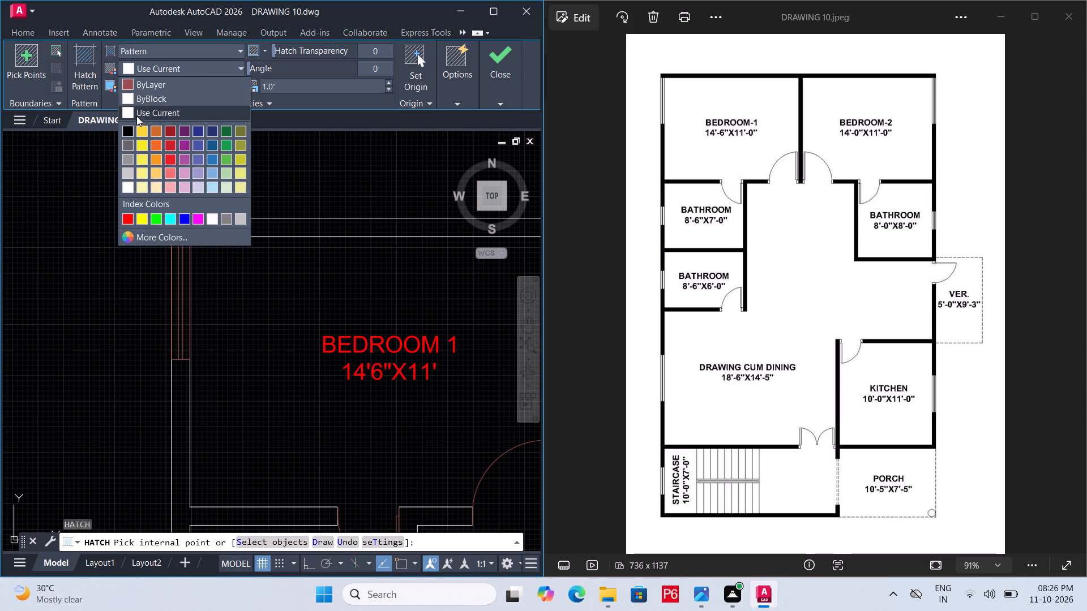
{"action": "left_click", "coordinate": [127, 129]}
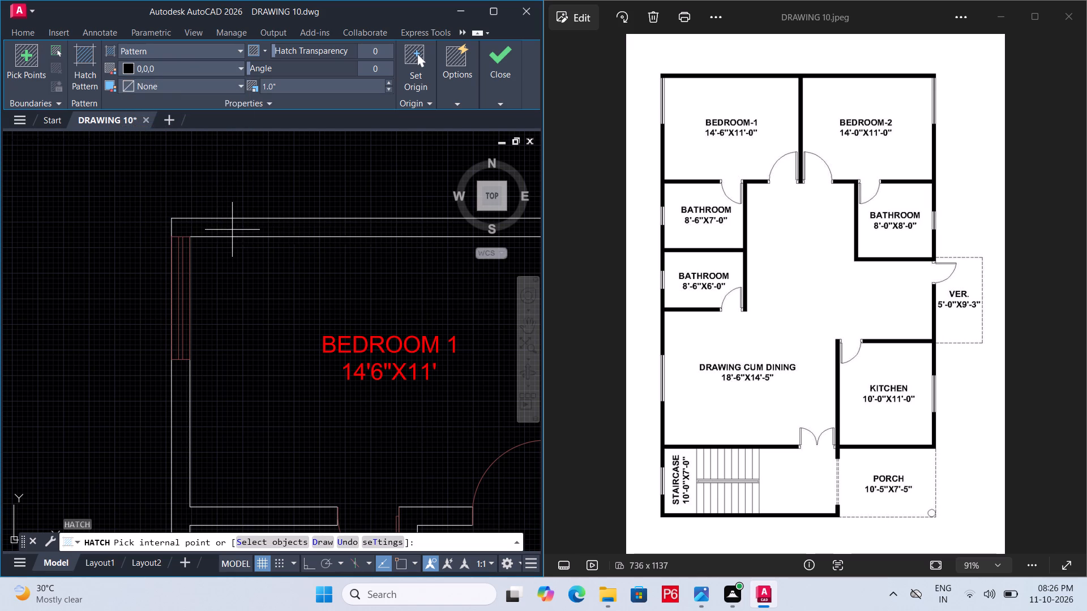
{"action": "left_click", "coordinate": [232, 230]}
Add Bedroom 1's lower west wall, the strip inside its window and the wall beside the 8'6"X7' bathroom door to the hatch.
{"action": "middle_click_drag", "start_coordinate": [267, 299], "coordinate": [213, 184]}
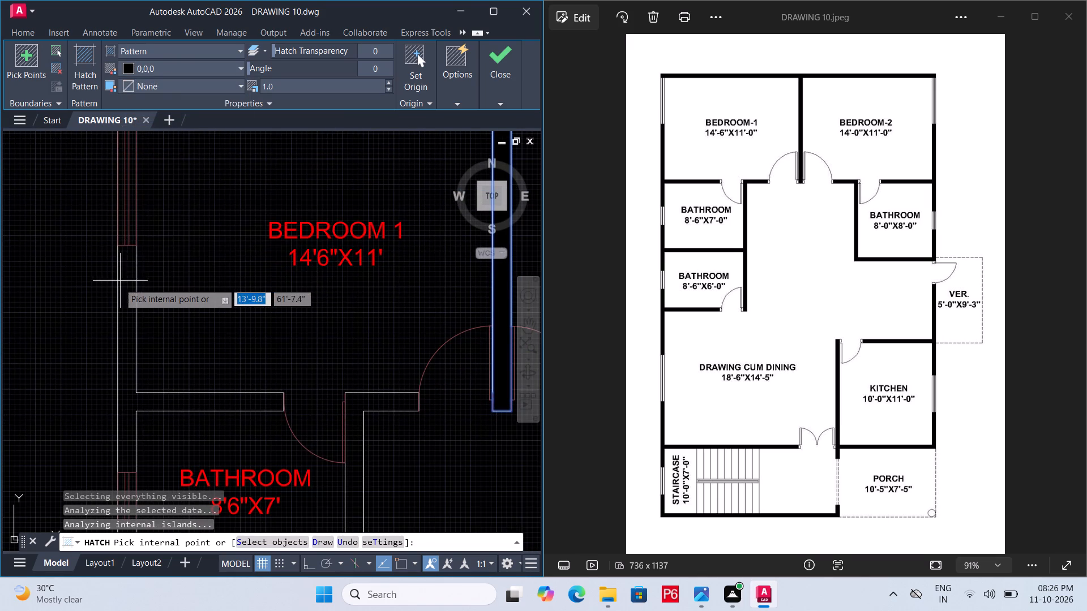
{"action": "scroll", "coordinate": [119, 283], "scroll_direction": "up", "scroll_amount": 1}
{"action": "left_click", "coordinate": [128, 266]}
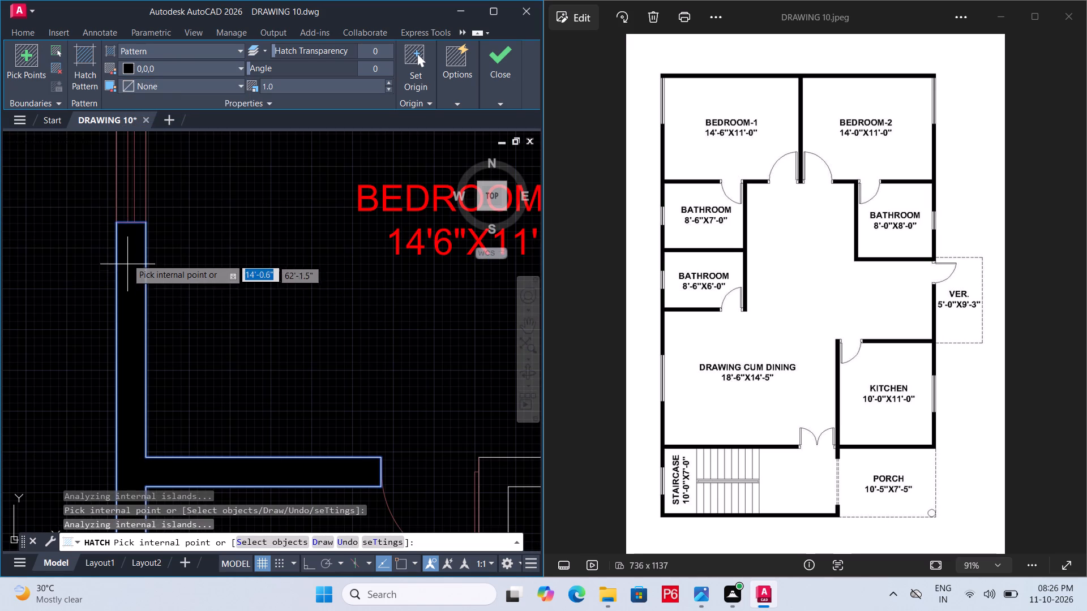
{"action": "scroll", "coordinate": [120, 182], "scroll_direction": "up", "scroll_amount": 2}
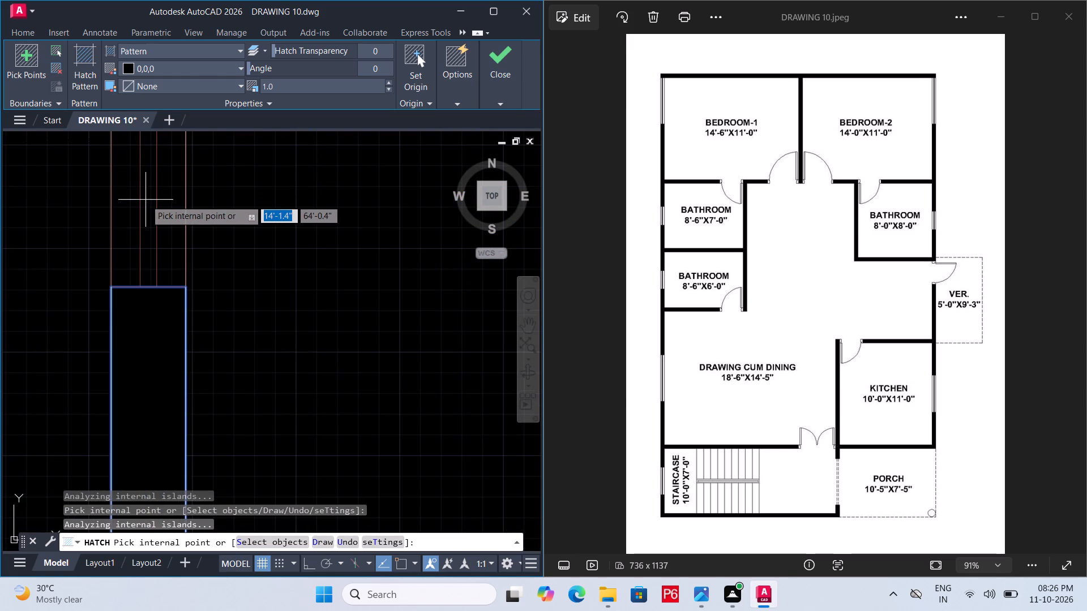
{"action": "left_click", "coordinate": [145, 200]}
{"action": "scroll", "coordinate": [145, 200], "scroll_direction": "down", "scroll_amount": 3}
{"action": "middle_click_drag", "start_coordinate": [203, 321], "coordinate": [196, 274]}
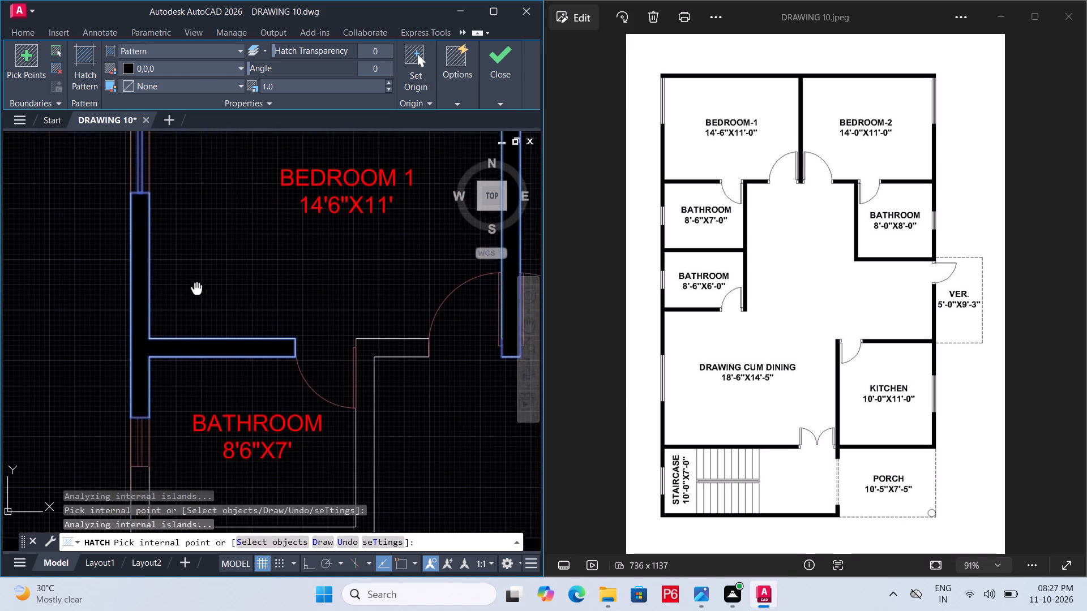
{"action": "middle_click_drag", "start_coordinate": [196, 274], "coordinate": [197, 251]}
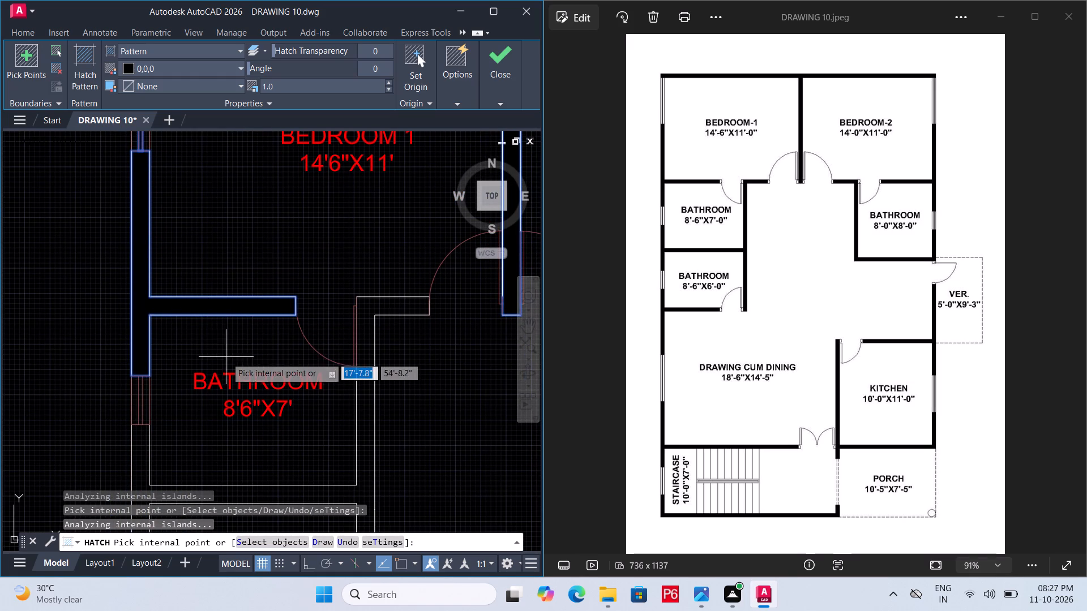
{"action": "middle_click_drag", "start_coordinate": [231, 330], "coordinate": [194, 240]}
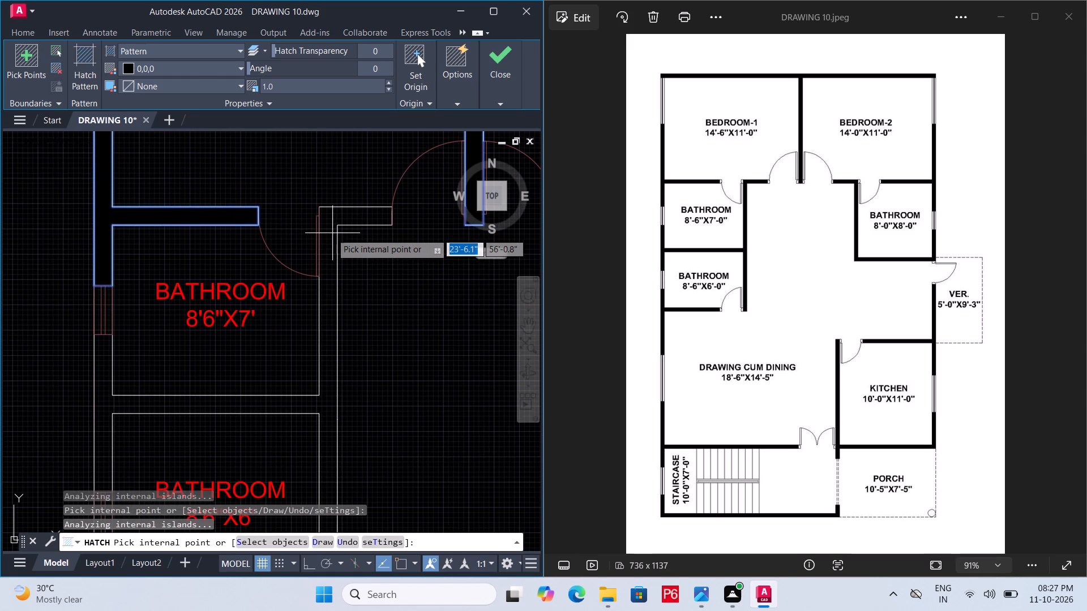
{"action": "left_click", "coordinate": [329, 234]}
Add the west and south walls of the 8'X8' bathroom and its northeast corner wall below Bedroom 2 to the hatch.
{"action": "middle_click_drag", "start_coordinate": [295, 335], "coordinate": [236, 256]}
{"action": "scroll", "coordinate": [295, 335], "scroll_direction": "down", "scroll_amount": 3}
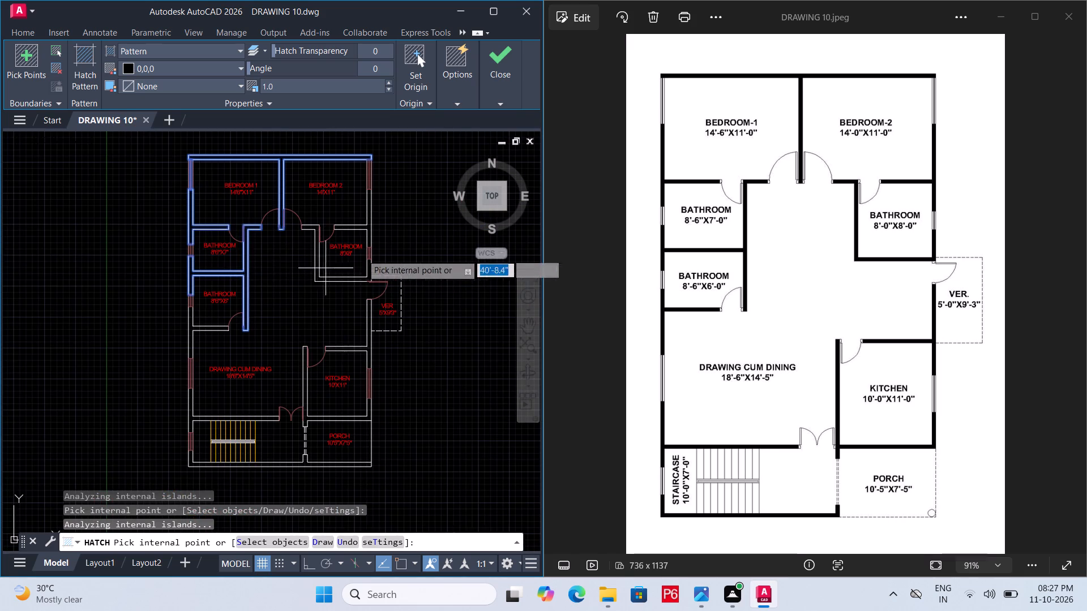
{"action": "scroll", "coordinate": [353, 235], "scroll_direction": "up", "scroll_amount": 3}
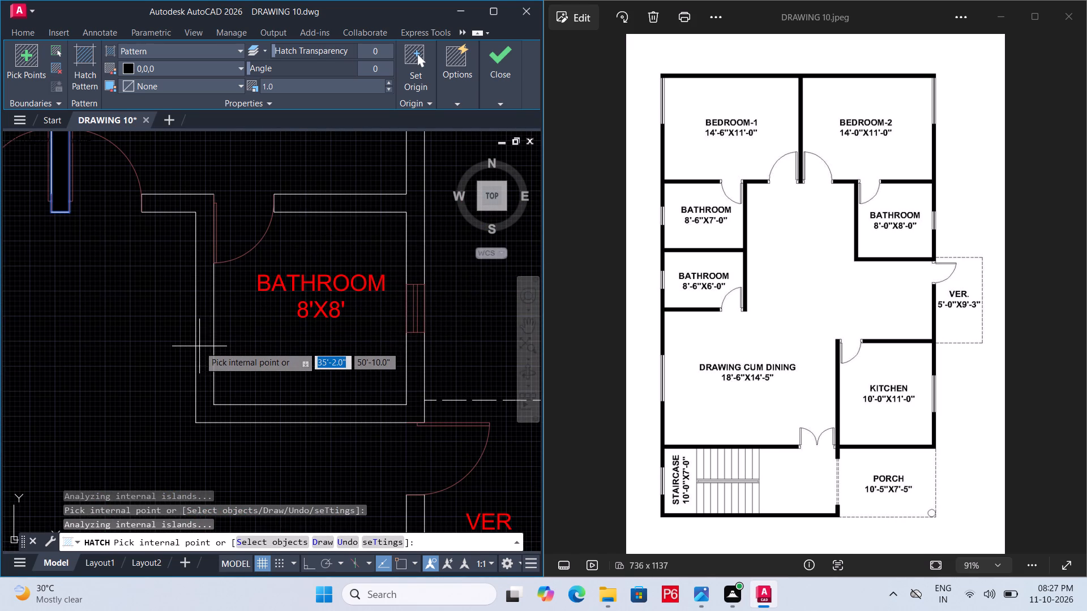
{"action": "left_click", "coordinate": [203, 346]}
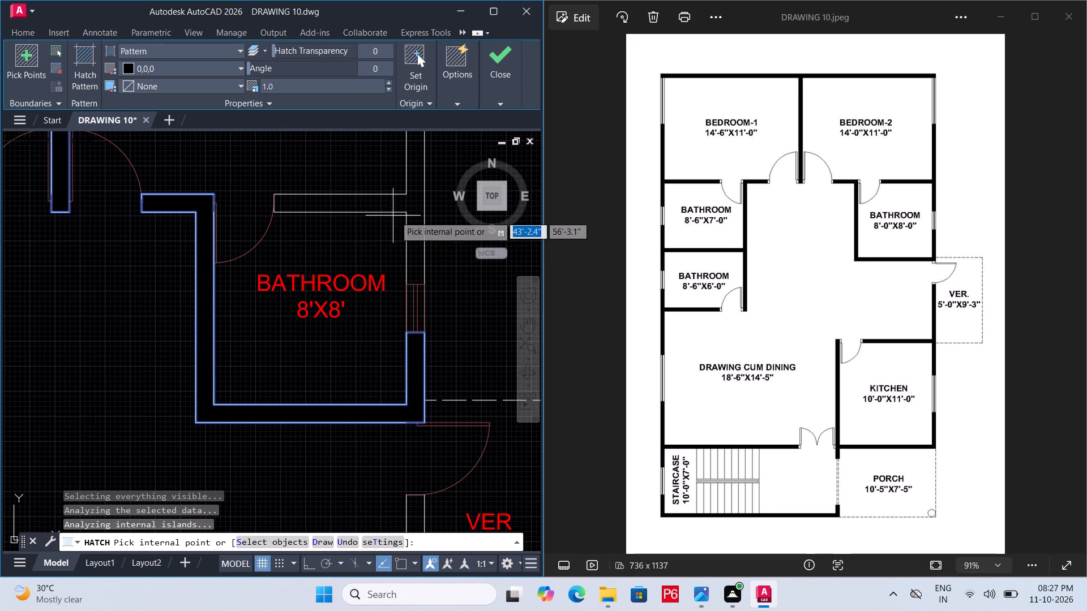
{"action": "left_click", "coordinate": [415, 209]}
Pick the west wall beside the drawing cum dining room, above its window, as a hatch area and end the hatch.
{"action": "scroll", "coordinate": [331, 255], "scroll_direction": "down", "scroll_amount": 4}
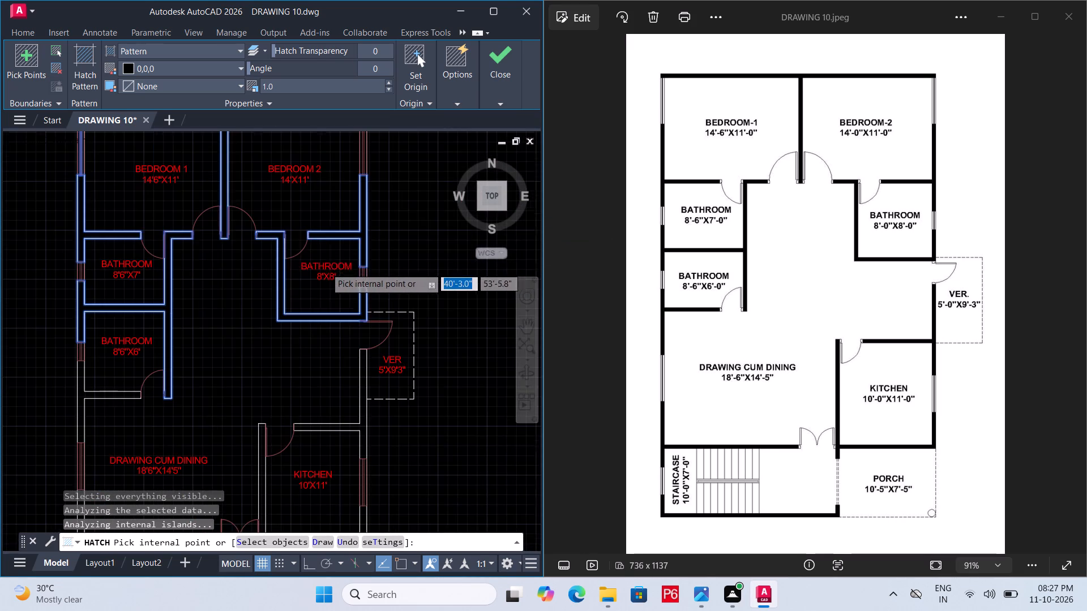
{"action": "scroll", "coordinate": [326, 268], "scroll_direction": "down", "scroll_amount": 1}
{"action": "middle_click_drag", "start_coordinate": [326, 268], "coordinate": [339, 188]}
{"action": "scroll", "coordinate": [242, 263], "scroll_direction": "up", "scroll_amount": 2}
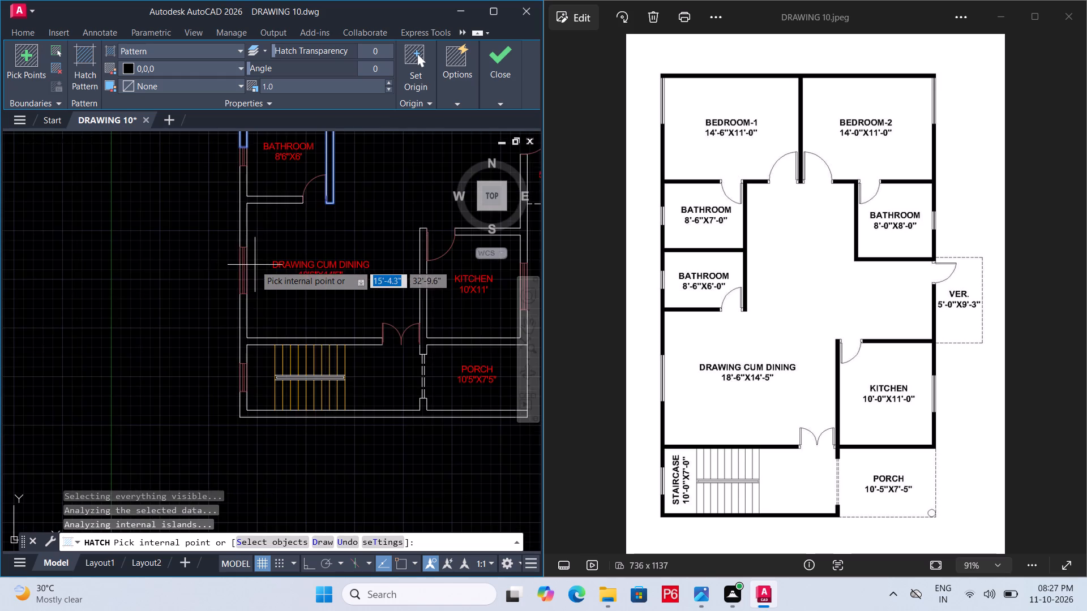
{"action": "scroll", "coordinate": [255, 265], "scroll_direction": "up", "scroll_amount": 1}
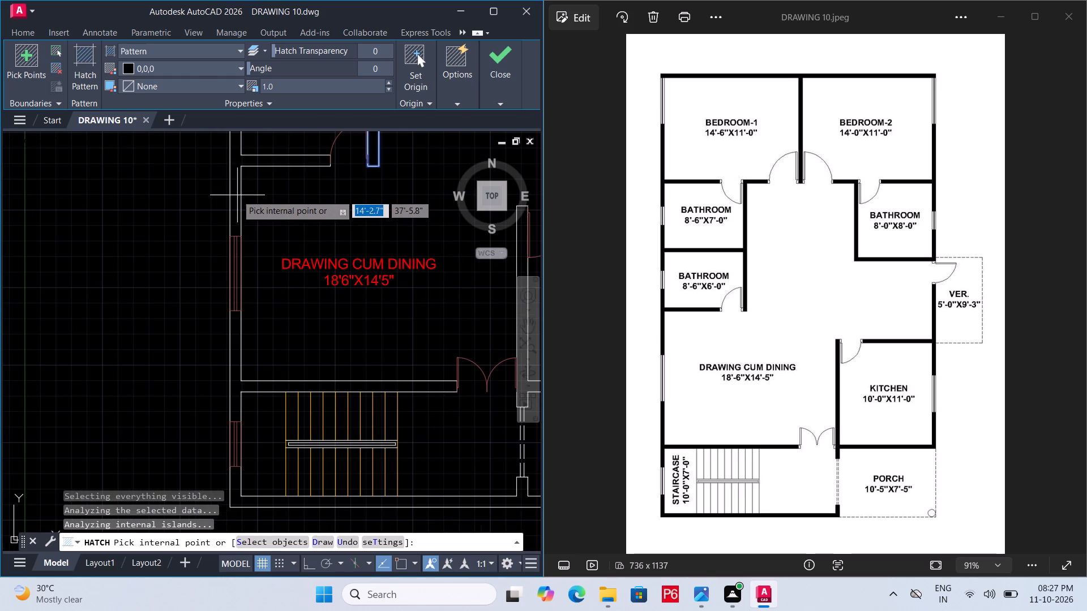
{"action": "left_click", "coordinate": [237, 195]}
{"action": "scroll", "coordinate": [239, 376], "scroll_direction": "down", "scroll_amount": 1}
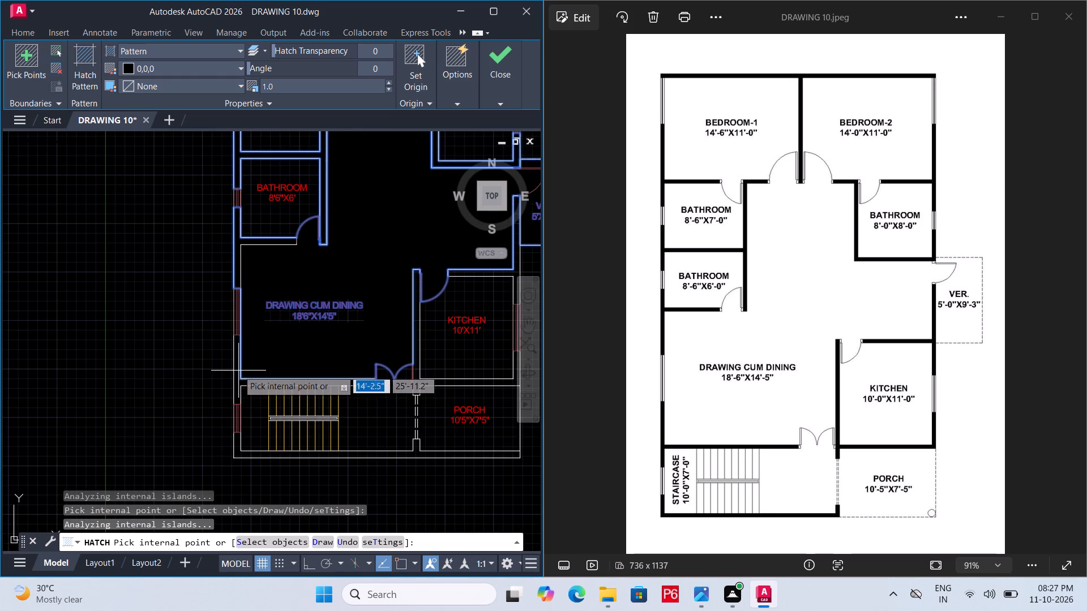
{"action": "key", "text": "Escape"}
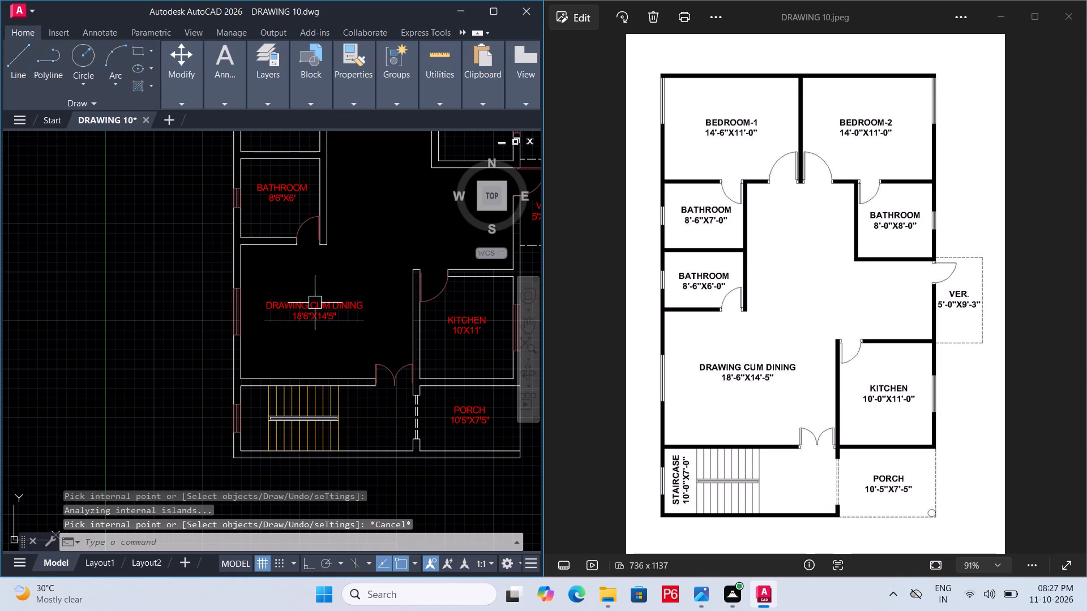
Begin another black hatch with the north wall above the bedrooms and Bedroom 1's west wall below its window.
{"action": "middle_click_drag", "start_coordinate": [268, 210], "coordinate": [258, 385]}
{"action": "key", "text": "space"}
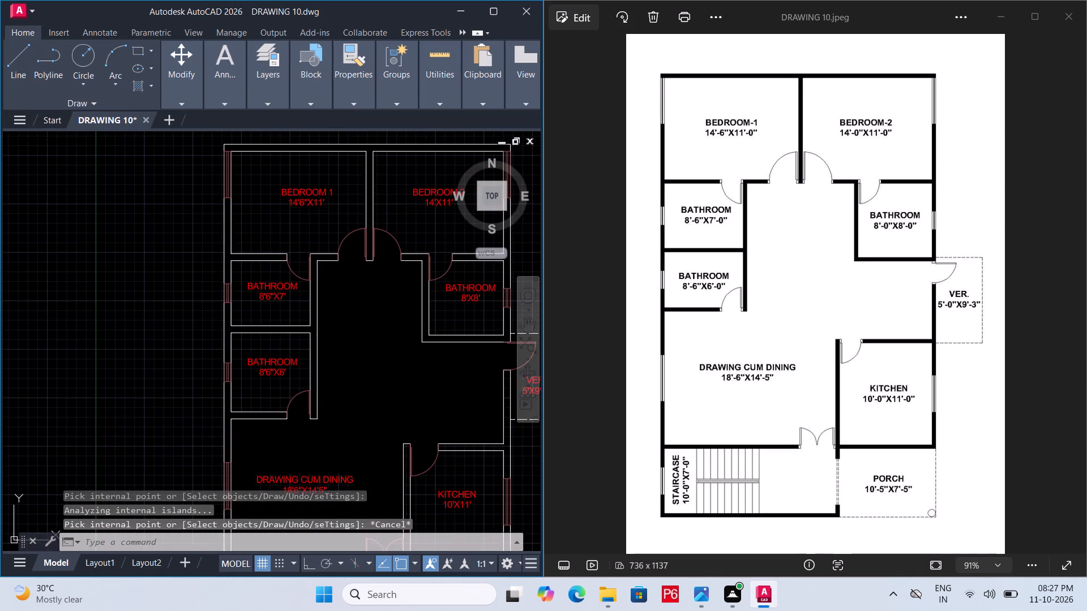
{"action": "scroll", "coordinate": [252, 152], "scroll_direction": "up", "scroll_amount": 1}
{"action": "left_click", "coordinate": [259, 145]}
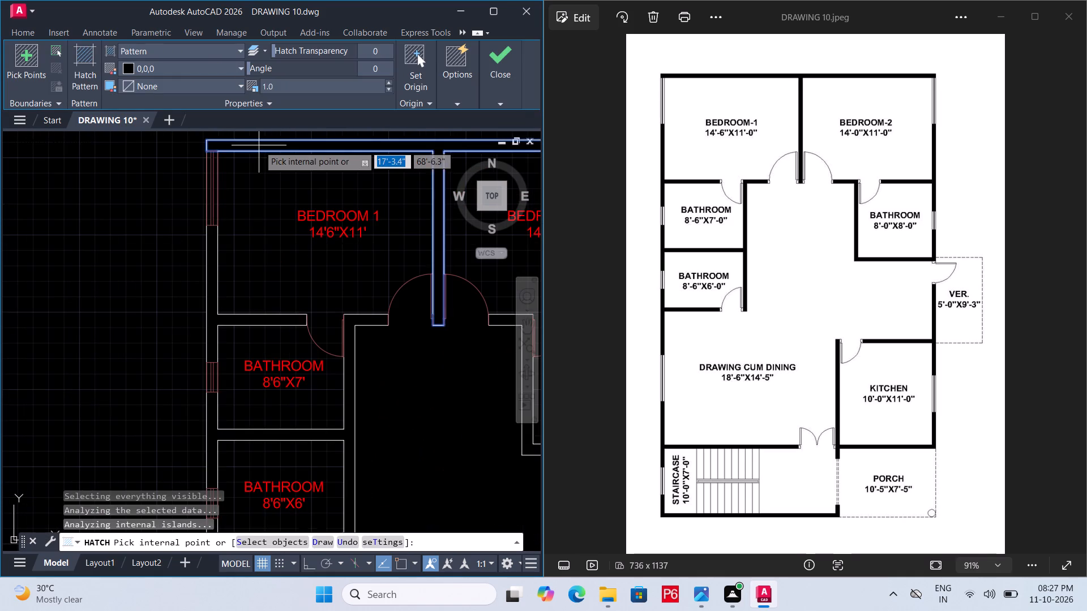
{"action": "left_click", "coordinate": [209, 260]}
Hatch the walls flanking the two bedroom doors, including the connected bathroom walls, and the east wall between Bedroom 2 and the 8'X8' bathroom.
{"action": "middle_click_drag", "start_coordinate": [253, 285], "coordinate": [52, 270]}
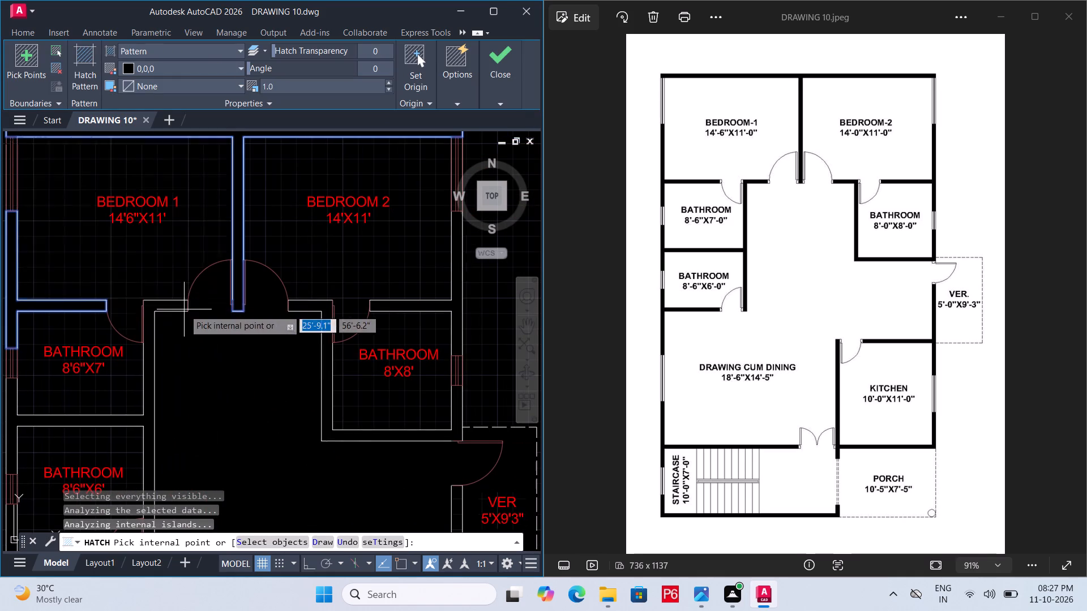
{"action": "scroll", "coordinate": [307, 300], "scroll_direction": "up", "scroll_amount": 1}
{"action": "left_click", "coordinate": [310, 311]}
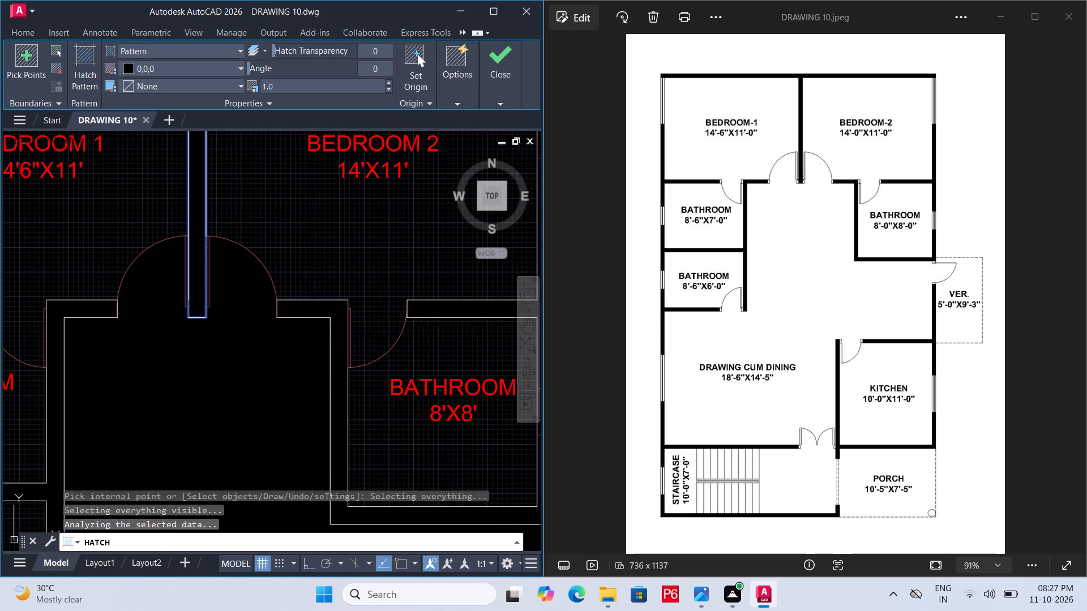
{"action": "left_click", "coordinate": [74, 308]}
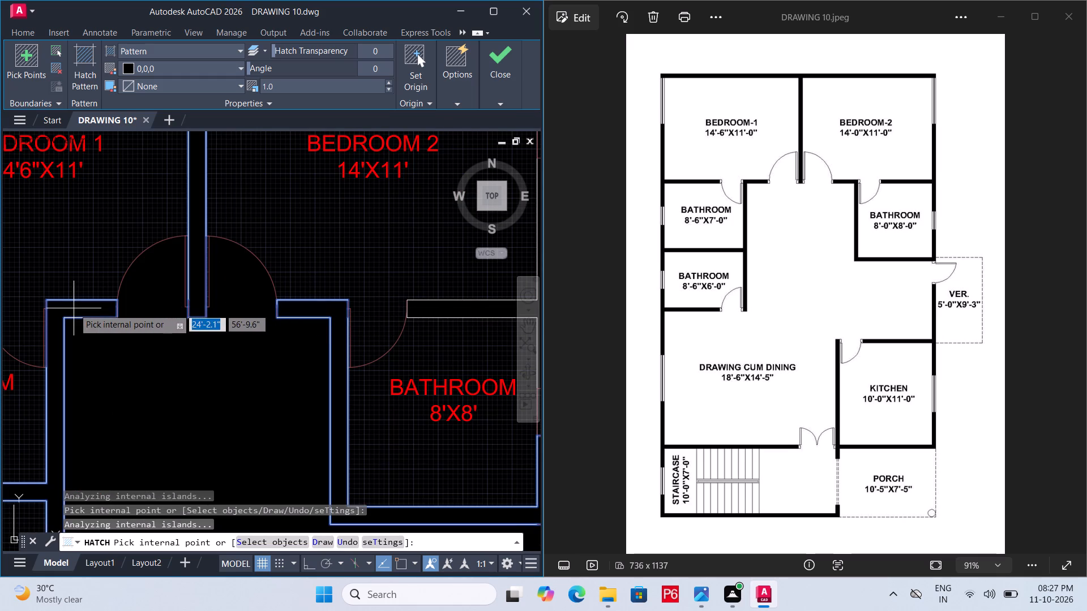
{"action": "scroll", "coordinate": [163, 261], "scroll_direction": "down", "scroll_amount": 2}
{"action": "middle_click_drag", "start_coordinate": [312, 242], "coordinate": [259, 281]}
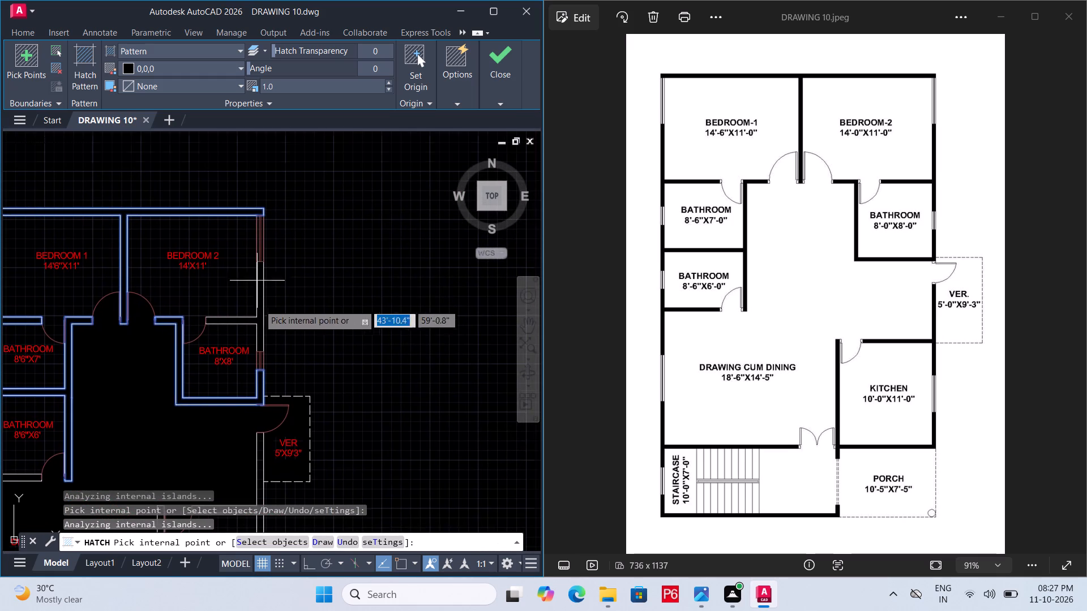
{"action": "scroll", "coordinate": [260, 320], "scroll_direction": "up", "scroll_amount": 2}
{"action": "left_click", "coordinate": [260, 318]}
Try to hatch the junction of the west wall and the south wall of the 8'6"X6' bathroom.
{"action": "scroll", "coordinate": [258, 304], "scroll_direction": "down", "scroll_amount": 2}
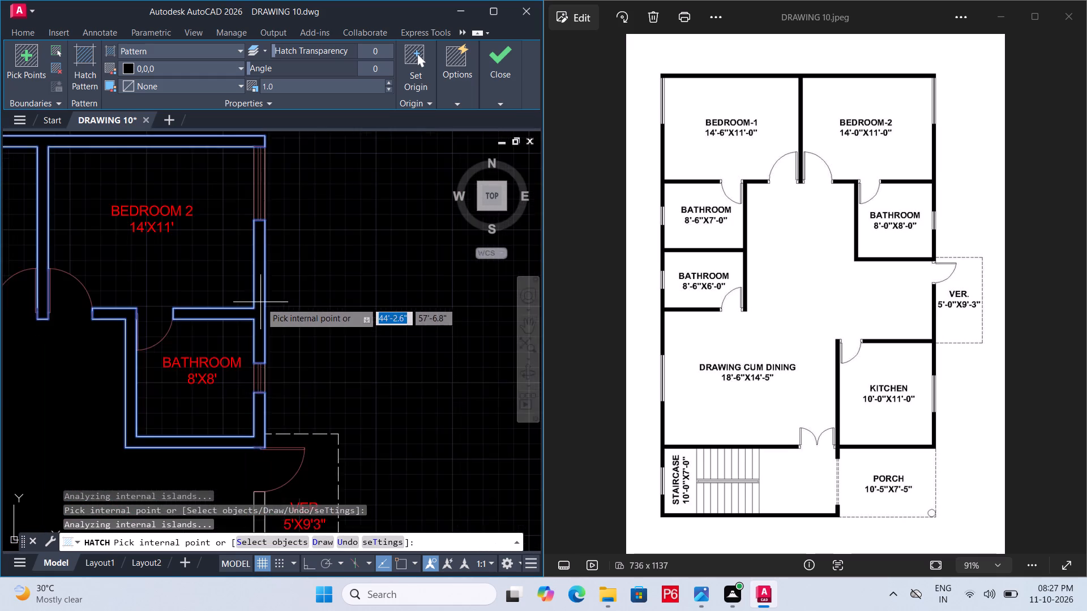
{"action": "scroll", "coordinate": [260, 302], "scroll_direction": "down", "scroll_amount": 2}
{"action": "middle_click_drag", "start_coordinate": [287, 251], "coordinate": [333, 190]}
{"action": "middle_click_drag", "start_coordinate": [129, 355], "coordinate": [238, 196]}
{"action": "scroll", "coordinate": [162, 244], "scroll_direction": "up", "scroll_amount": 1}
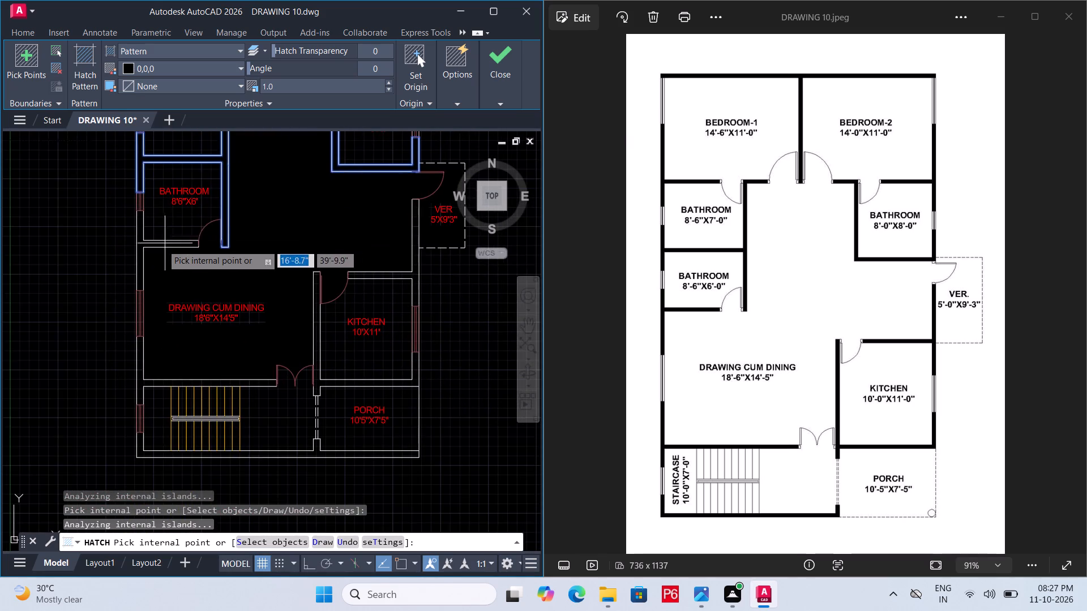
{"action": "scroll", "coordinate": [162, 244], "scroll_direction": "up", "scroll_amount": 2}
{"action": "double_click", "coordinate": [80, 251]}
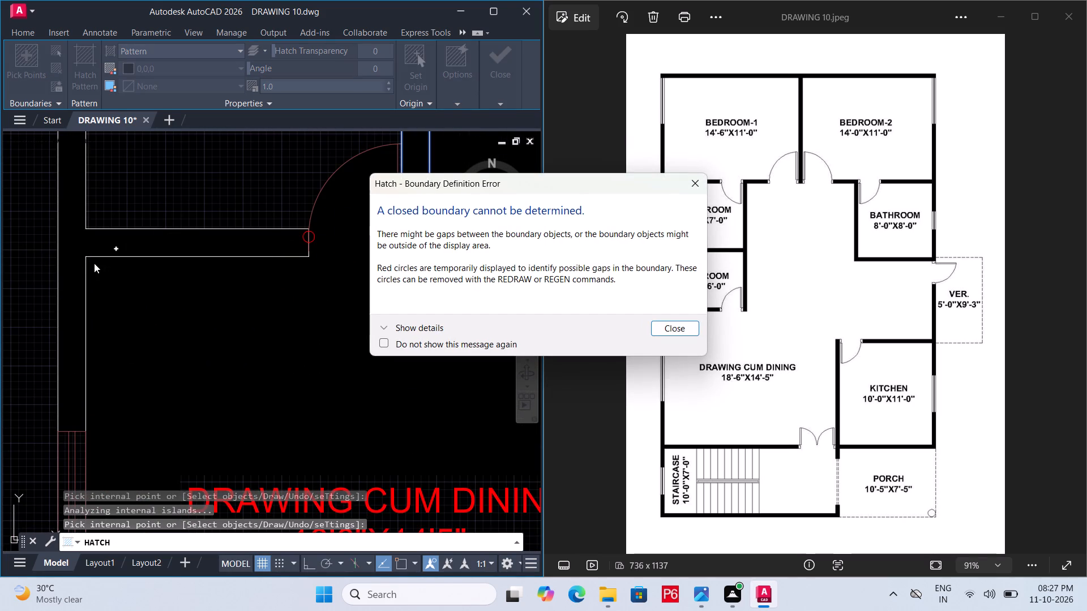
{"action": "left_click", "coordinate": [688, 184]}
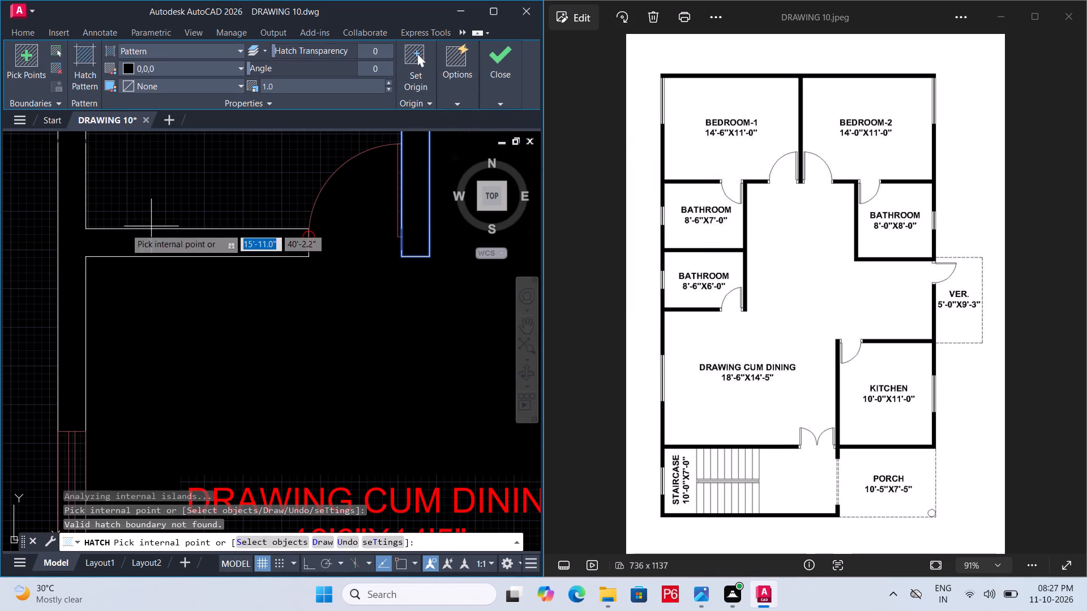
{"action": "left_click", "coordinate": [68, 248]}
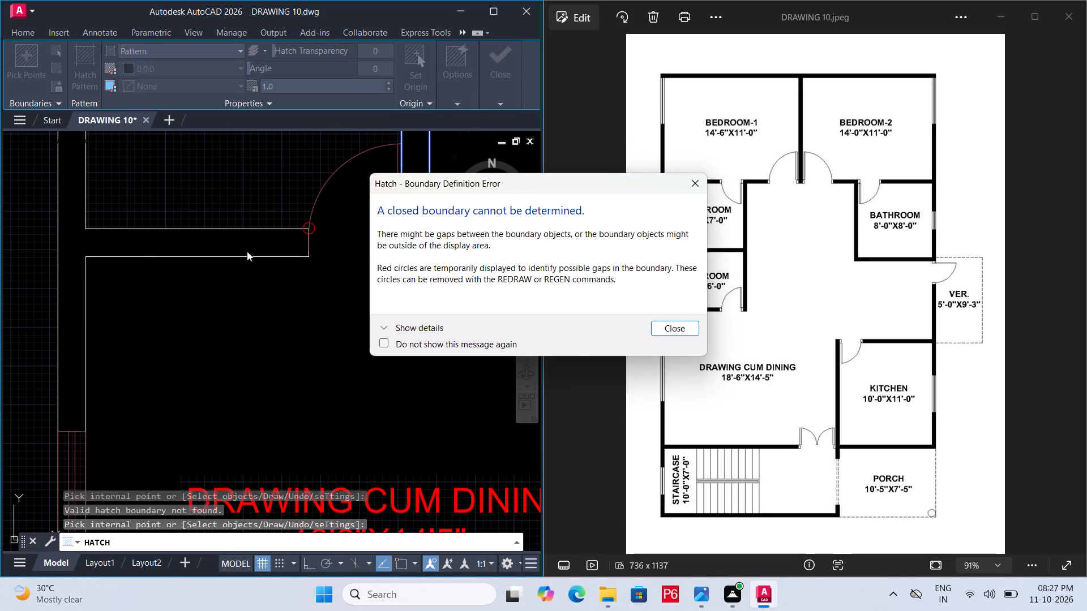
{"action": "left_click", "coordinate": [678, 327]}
Hatch the kitchen's west and south walls, plus its north wall with the adjoining east exterior wall.
{"action": "scroll", "coordinate": [293, 284], "scroll_direction": "down", "scroll_amount": 3}
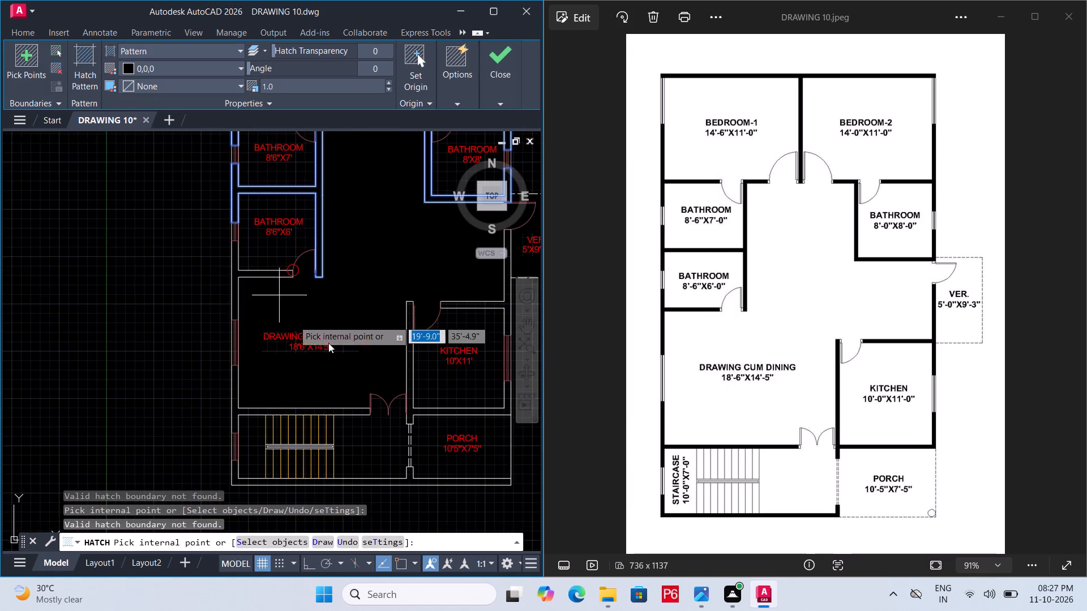
{"action": "middle_click_drag", "start_coordinate": [328, 342], "coordinate": [263, 247]}
{"action": "scroll", "coordinate": [326, 298], "scroll_direction": "up", "scroll_amount": 3}
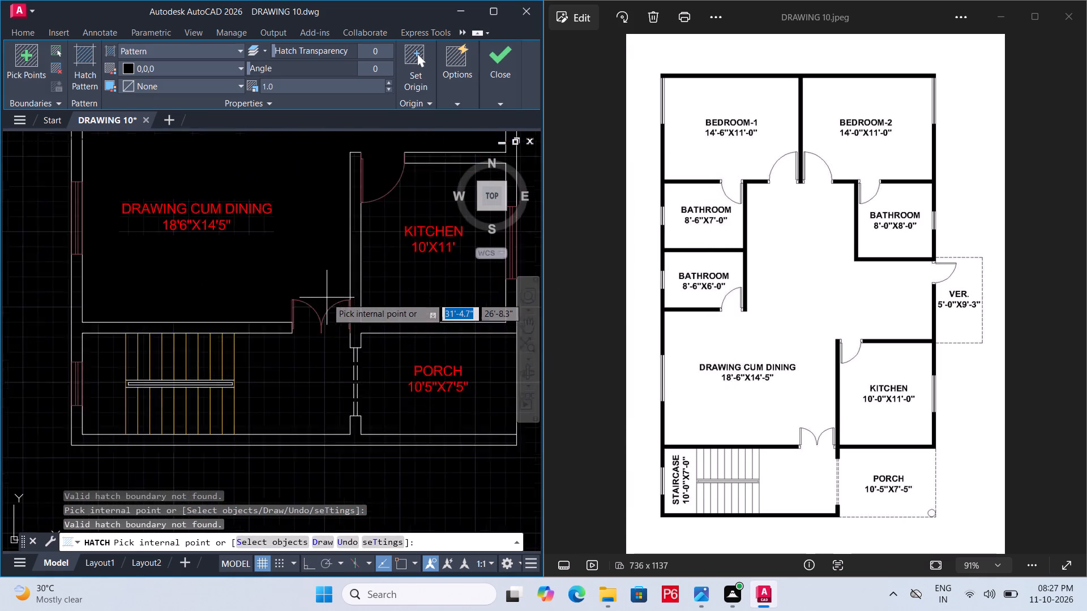
{"action": "left_click", "coordinate": [373, 319]}
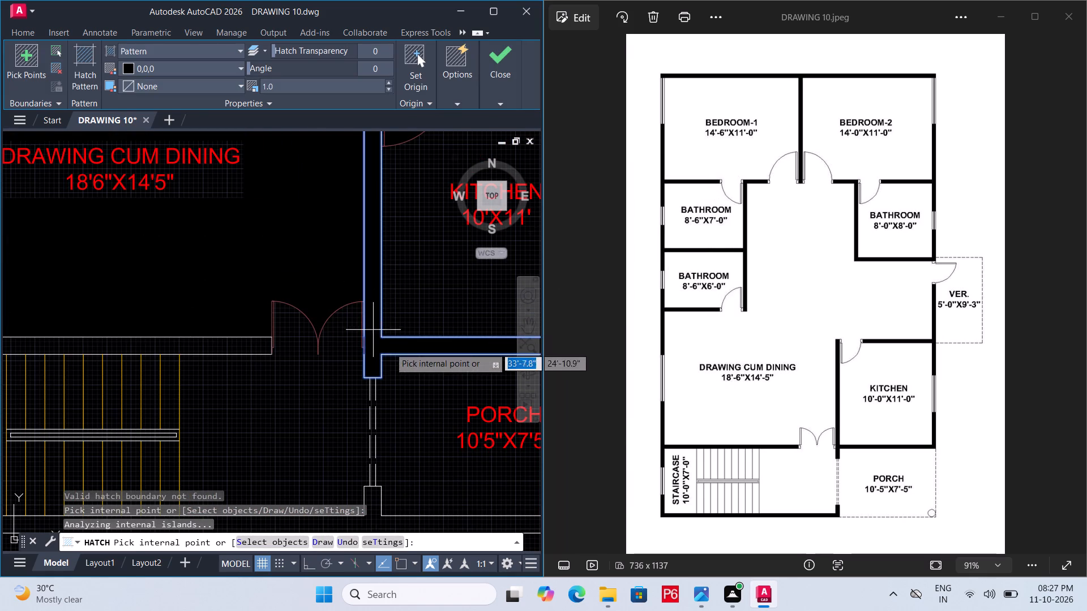
{"action": "scroll", "coordinate": [424, 352], "scroll_direction": "down", "scroll_amount": 2}
{"action": "middle_click_drag", "start_coordinate": [310, 351], "coordinate": [148, 345]}
{"action": "scroll", "coordinate": [149, 344], "scroll_direction": "down", "scroll_amount": 1}
{"action": "scroll", "coordinate": [148, 345], "scroll_direction": "up", "scroll_amount": 1}
{"action": "scroll", "coordinate": [306, 236], "scroll_direction": "up", "scroll_amount": 3}
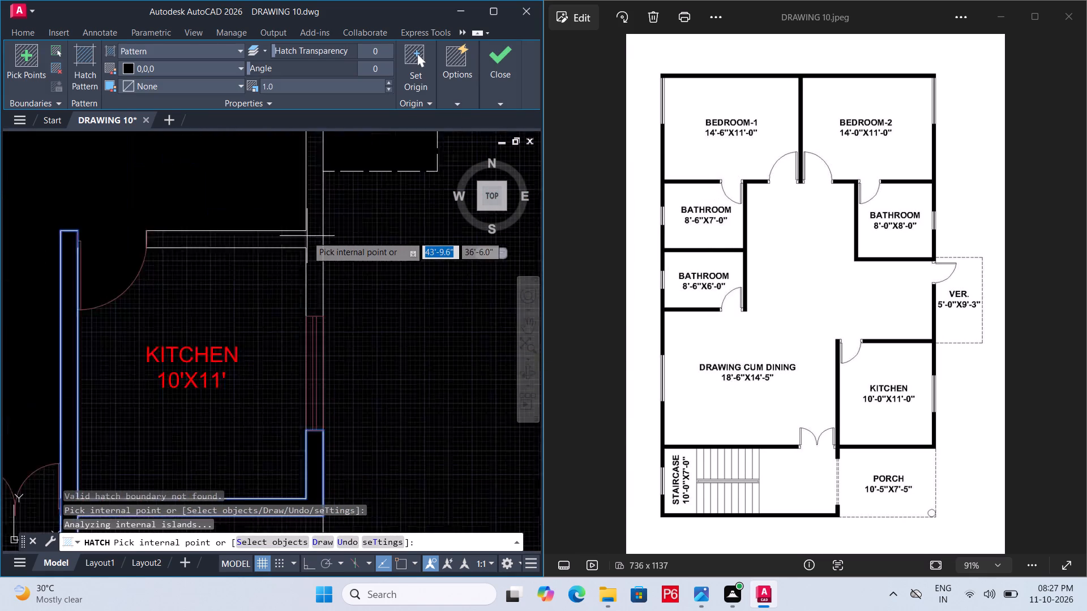
{"action": "left_click", "coordinate": [317, 236]}
Hatch the south exterior wall at the short pier between the staircase area and the porch.
{"action": "scroll", "coordinate": [293, 280], "scroll_direction": "down", "scroll_amount": 4}
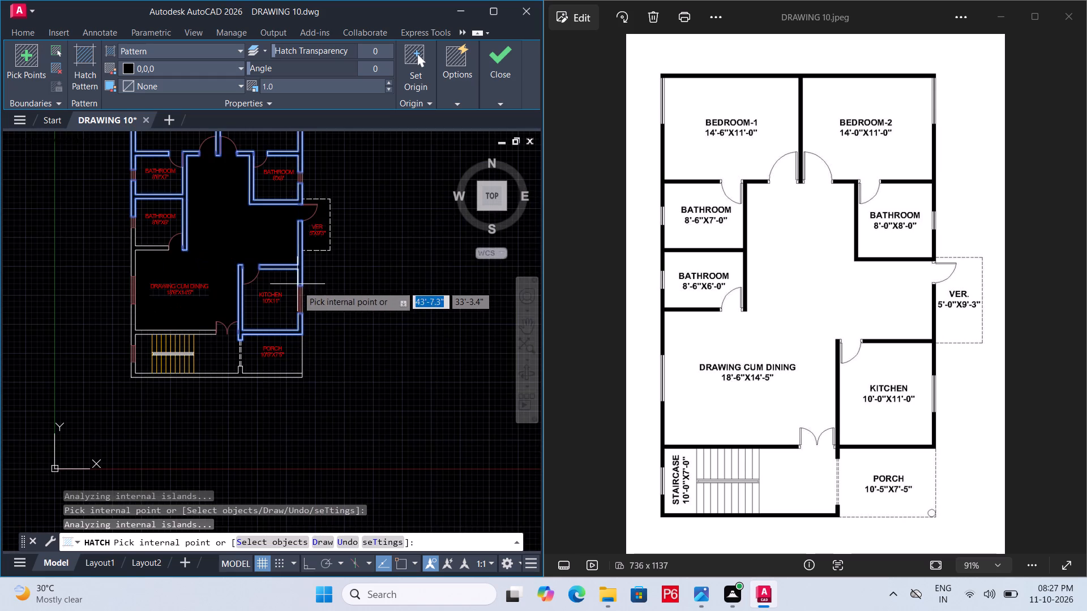
{"action": "middle_click_drag", "start_coordinate": [299, 328], "coordinate": [322, 265]}
{"action": "scroll", "coordinate": [249, 330], "scroll_direction": "up", "scroll_amount": 3}
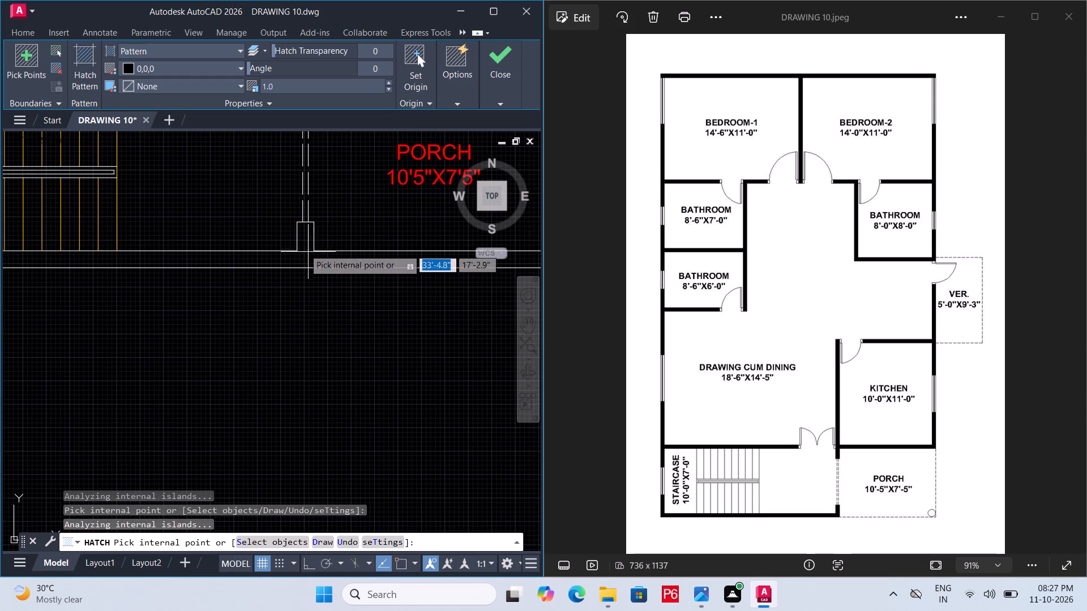
{"action": "left_click", "coordinate": [306, 258]}
Hatch the wall between the drawing cum dining room and staircase with its adjoining west wall, and finish the hatch.
{"action": "scroll", "coordinate": [190, 266], "scroll_direction": "down", "scroll_amount": 2}
{"action": "middle_click_drag", "start_coordinate": [191, 267], "coordinate": [355, 384]}
{"action": "scroll", "coordinate": [242, 300], "scroll_direction": "up", "scroll_amount": 3}
{"action": "left_click", "coordinate": [168, 321]}
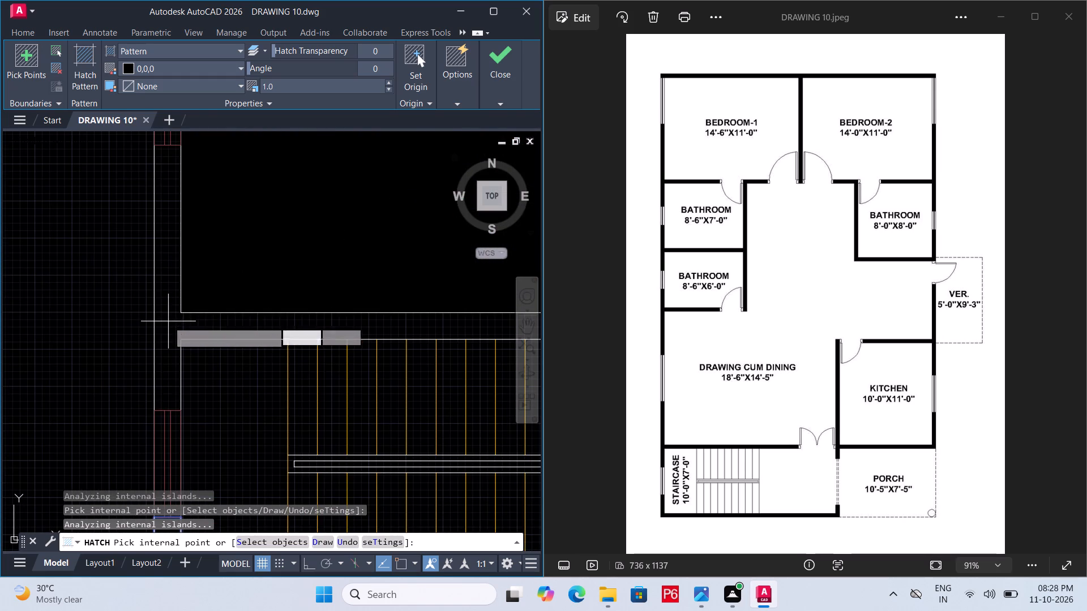
{"action": "scroll", "coordinate": [216, 321], "scroll_direction": "down", "scroll_amount": 3}
{"action": "middle_click_drag", "start_coordinate": [223, 339], "coordinate": [189, 446]}
{"action": "scroll", "coordinate": [165, 222], "scroll_direction": "up", "scroll_amount": 1}
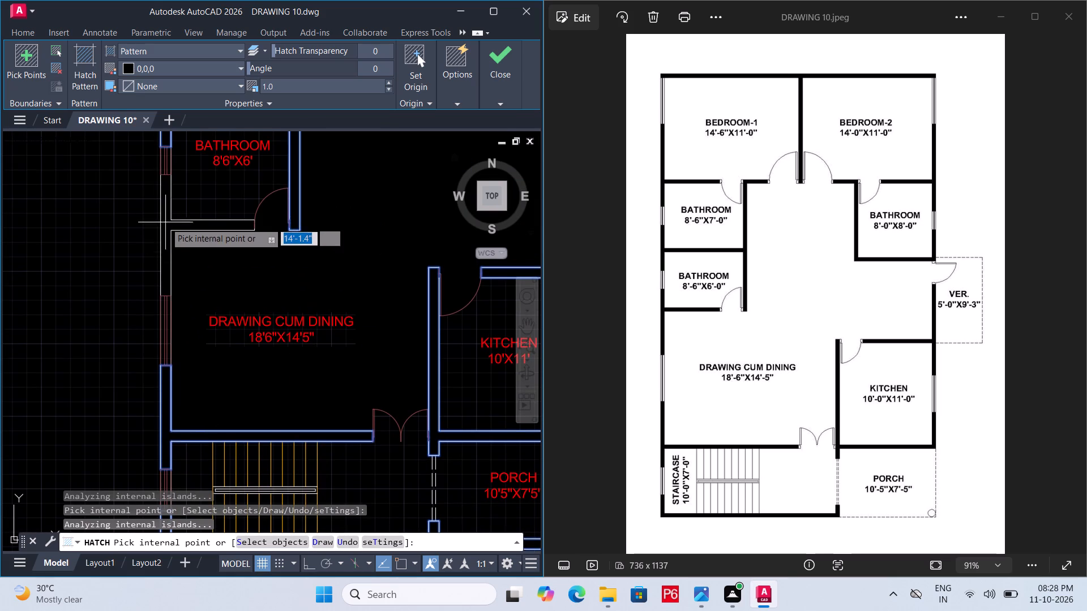
{"action": "scroll", "coordinate": [165, 222], "scroll_direction": "up", "scroll_amount": 2}
{"action": "scroll", "coordinate": [142, 272], "scroll_direction": "down", "scroll_amount": 4}
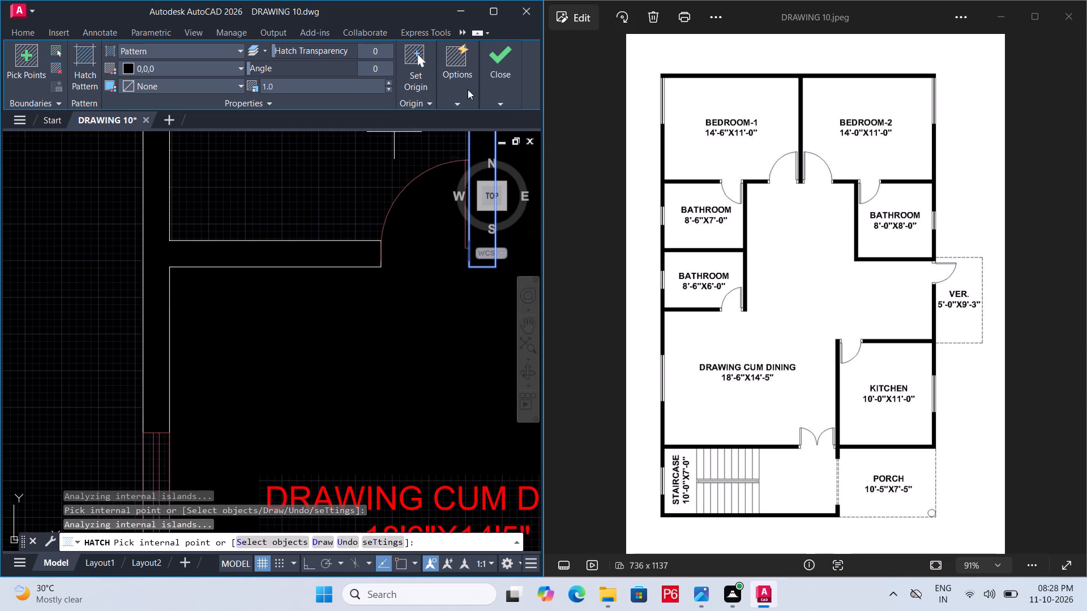
{"action": "left_click", "coordinate": [497, 75]}
{"action": "left_click", "coordinate": [512, 127]}
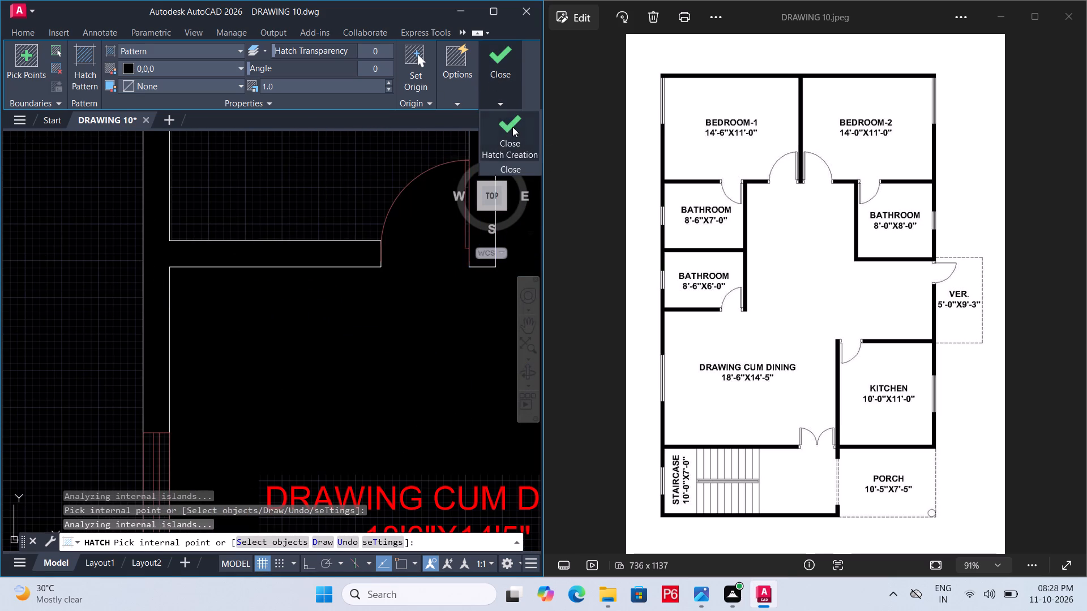
Save the drawing with the hatched walls.
{"action": "scroll", "coordinate": [211, 287], "scroll_direction": "down", "scroll_amount": 4}
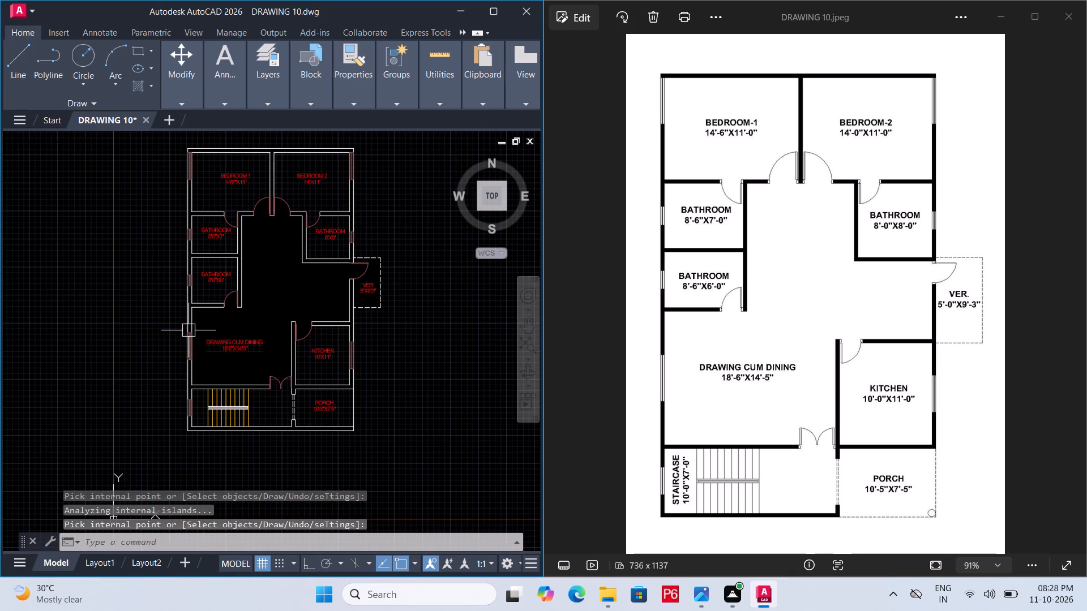
{"action": "key", "text": "ctrl+s"}
{"action": "key", "text": "ctrl+s"}
{"action": "key", "text": "ctrl+s"}
{"action": "scroll", "coordinate": [209, 286], "scroll_direction": "up", "scroll_amount": 4}
{"action": "scroll", "coordinate": [303, 423], "scroll_direction": "down", "scroll_amount": 2}
{"action": "scroll", "coordinate": [247, 423], "scroll_direction": "down", "scroll_amount": 2}
{"action": "scroll", "coordinate": [323, 384], "scroll_direction": "up", "scroll_amount": 2}
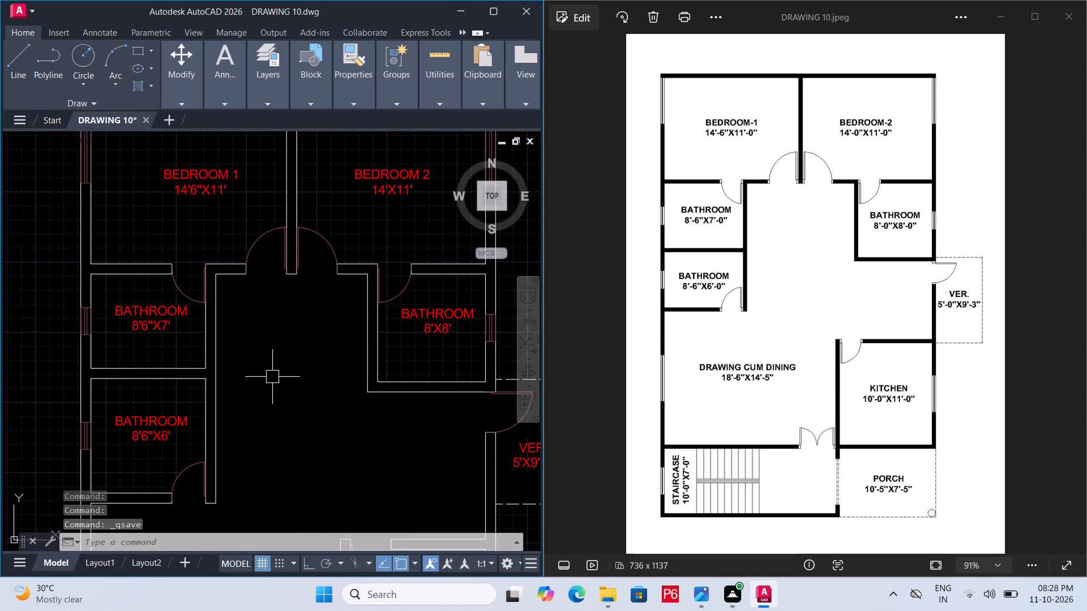
{"action": "middle_click_drag", "start_coordinate": [238, 369], "coordinate": [227, 311]}
{"action": "key", "text": "ctrl+s"}
{"action": "key", "text": "ctrl+s"}
{"action": "key", "text": "ctrl+s"}
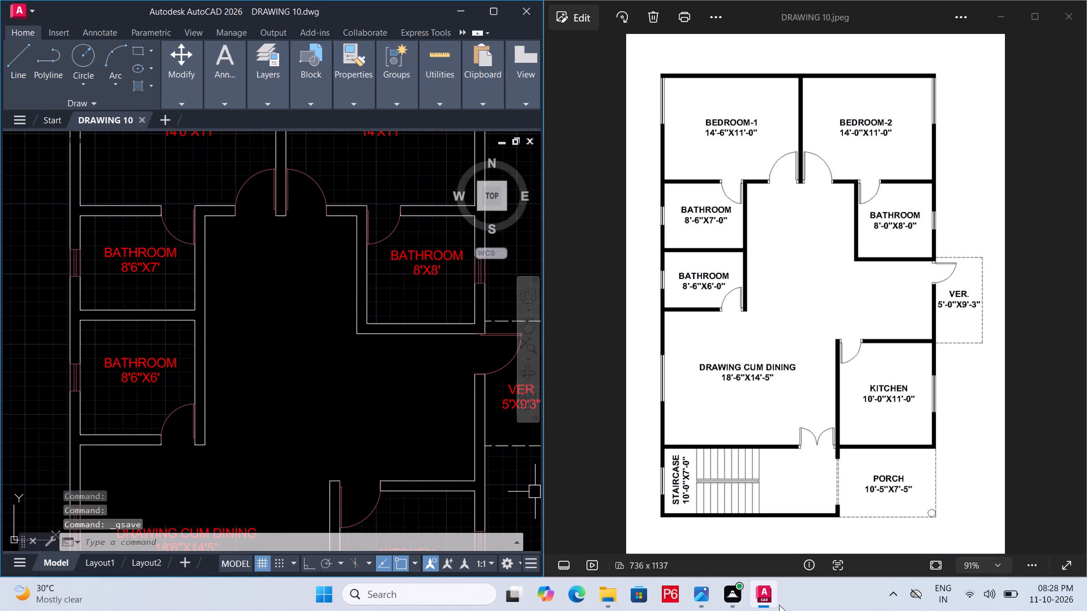
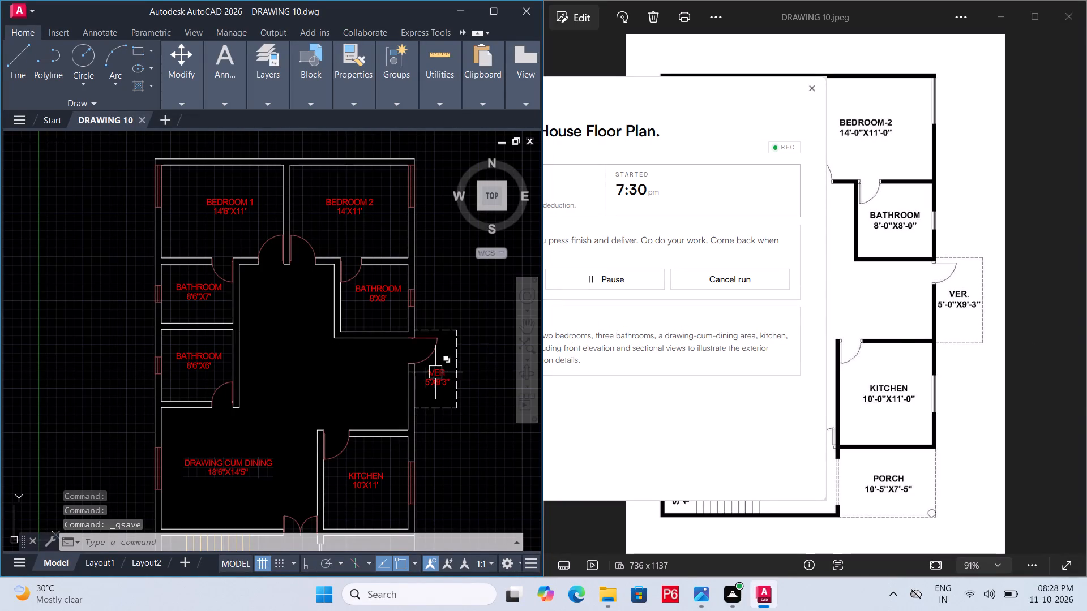
Switch to the photo viewer to show the full DRAWING 10.jpeg reference image beside the drawing.
{"action": "left_click", "coordinate": [481, 334]}
{"action": "left_click", "coordinate": [972, 352]}
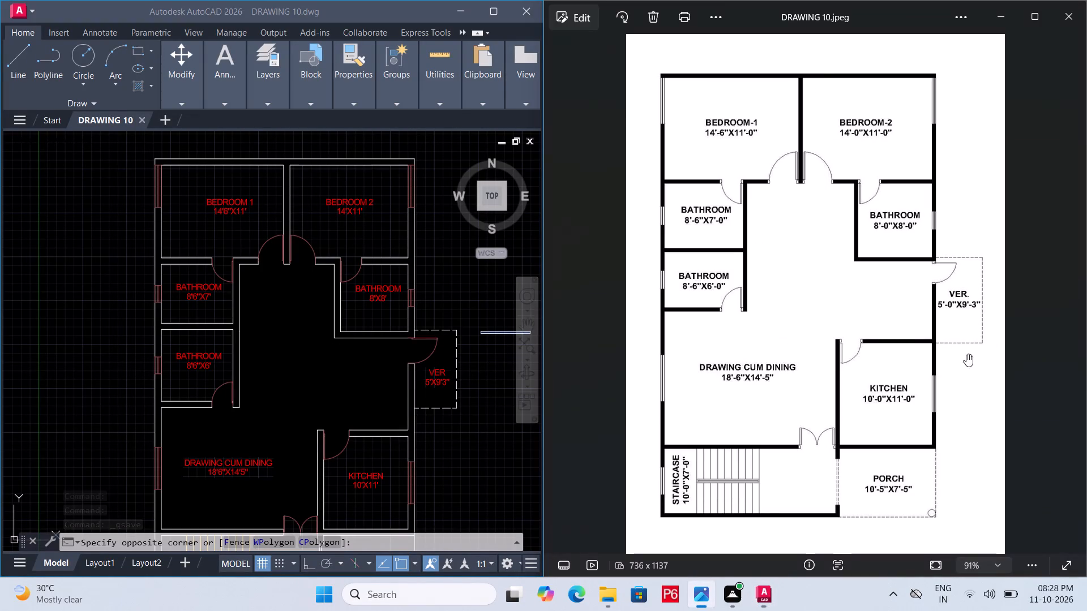
Return to AutoCAD and save the floor plan drawing.
{"action": "scroll", "coordinate": [305, 369], "scroll_direction": "down", "scroll_amount": 1}
{"action": "middle_click_drag", "start_coordinate": [303, 367], "coordinate": [273, 305]}
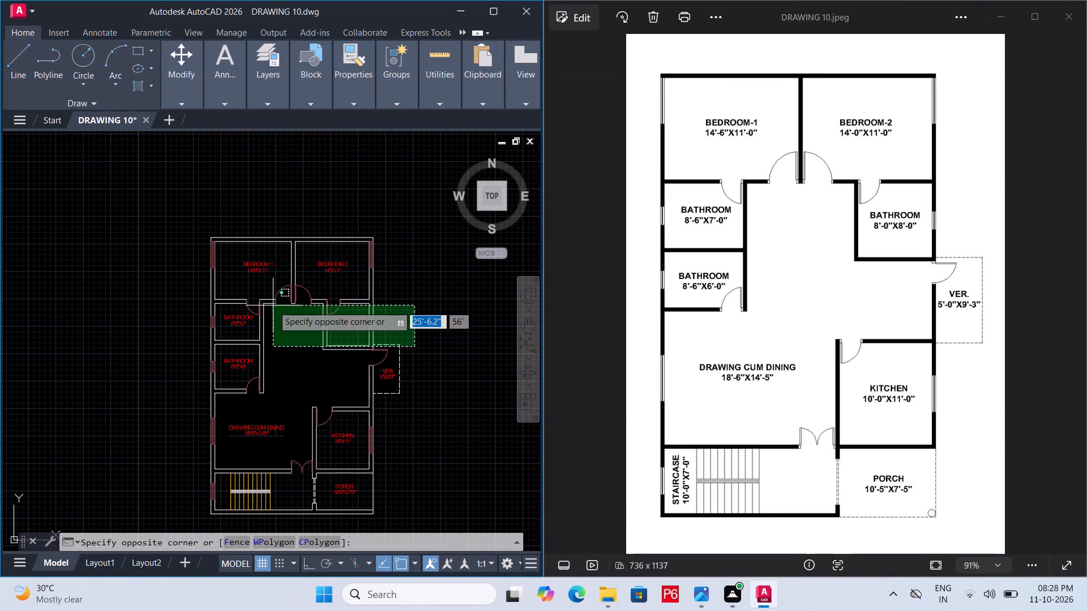
{"action": "key", "text": "ctrl+s"}
{"action": "key", "text": "ctrl+s"}
{"action": "key", "text": "ctrl+s"}
Copy the KITCHEN label to the empty space below the plan's south wall, near the staircase.
{"action": "middle_click_drag", "start_coordinate": [273, 308], "coordinate": [266, 221]}
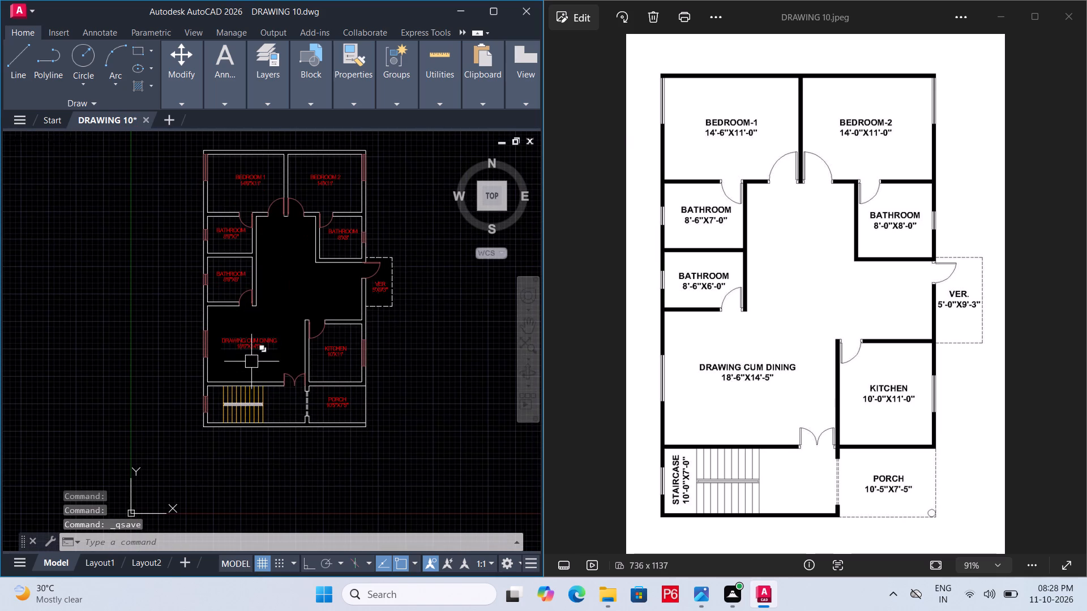
{"action": "scroll", "coordinate": [262, 391], "scroll_direction": "up", "scroll_amount": 1}
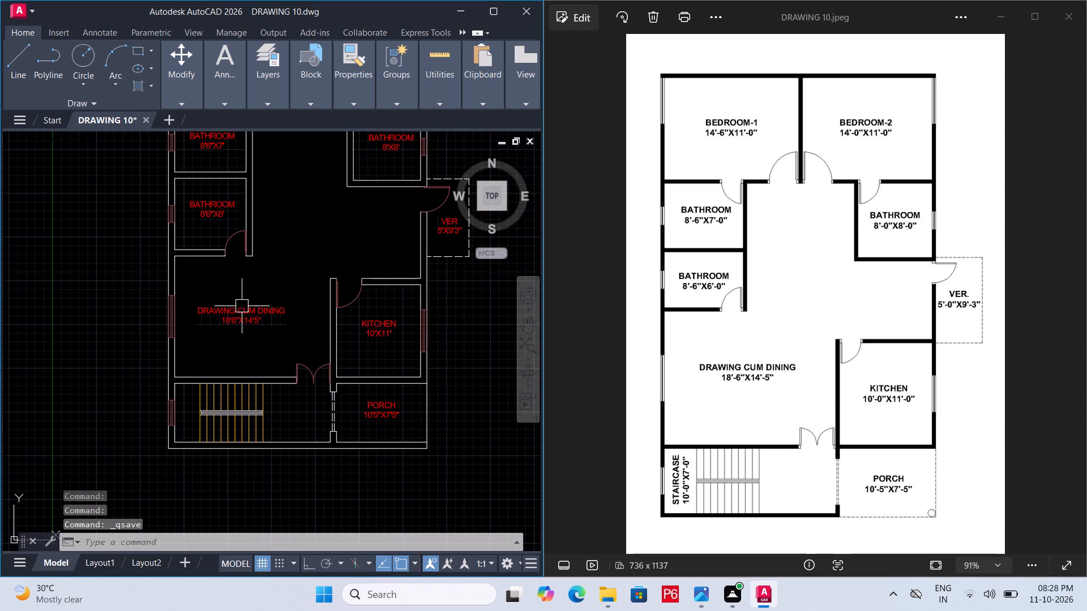
{"action": "left_click", "coordinate": [379, 331]}
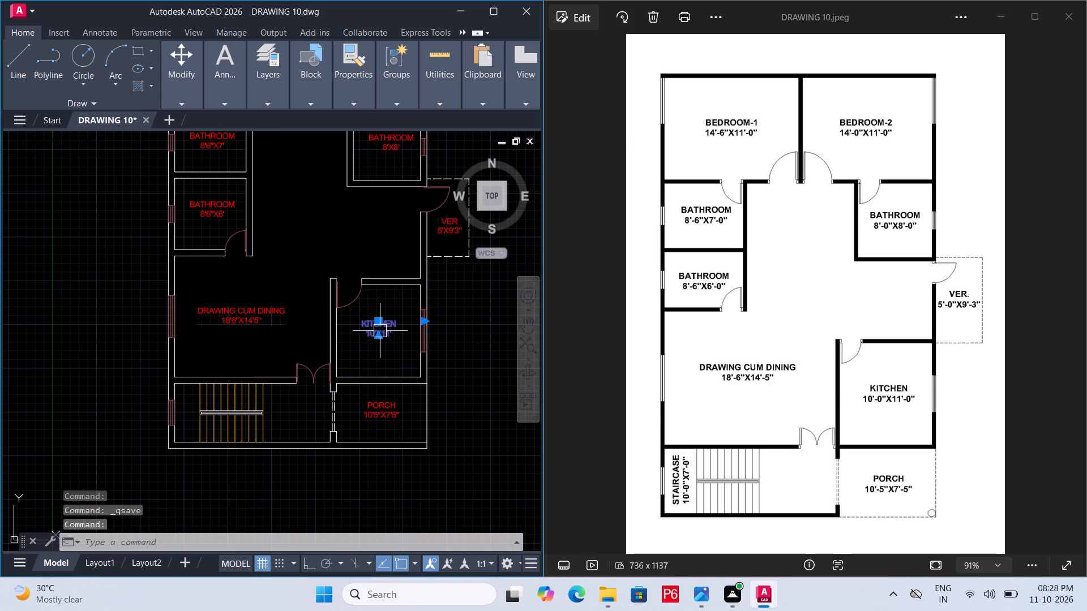
{"action": "type", "text": "CO"}
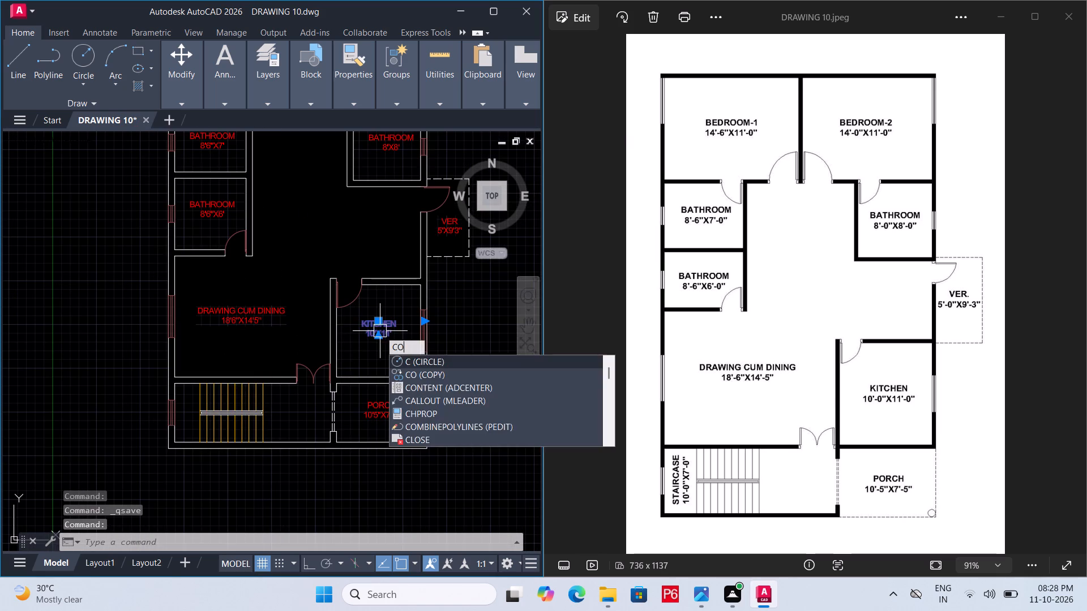
{"action": "key", "text": "space"}
{"action": "double_click", "coordinate": [380, 331]}
{"action": "middle_click_drag", "start_coordinate": [331, 354], "coordinate": [324, 264]}
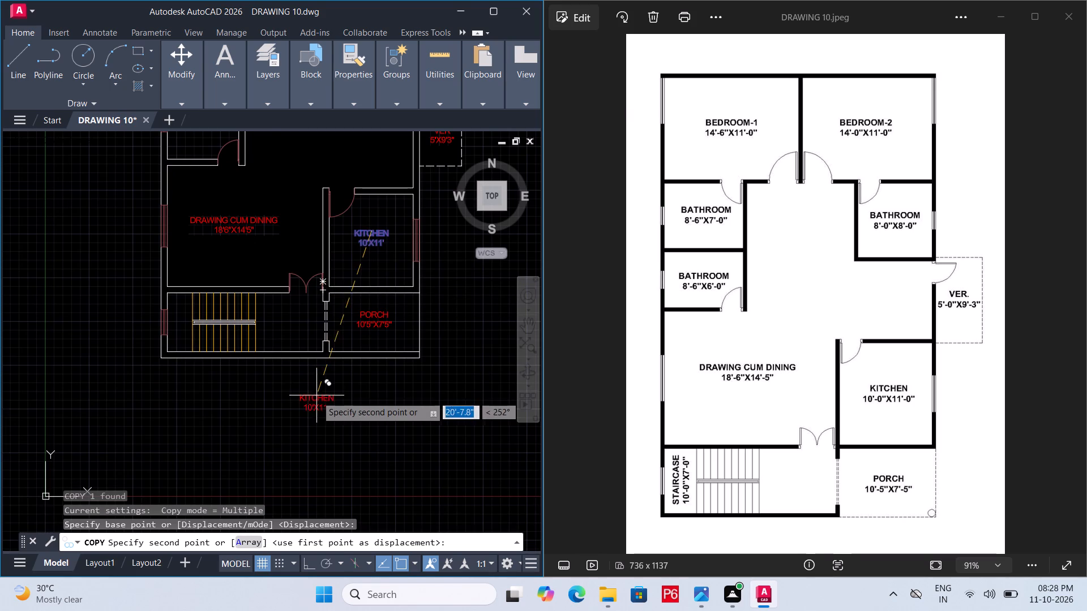
{"action": "scroll", "coordinate": [293, 384], "scroll_direction": "up", "scroll_amount": 1}
{"action": "left_click", "coordinate": [284, 401]}
{"action": "key", "text": "Escape"}
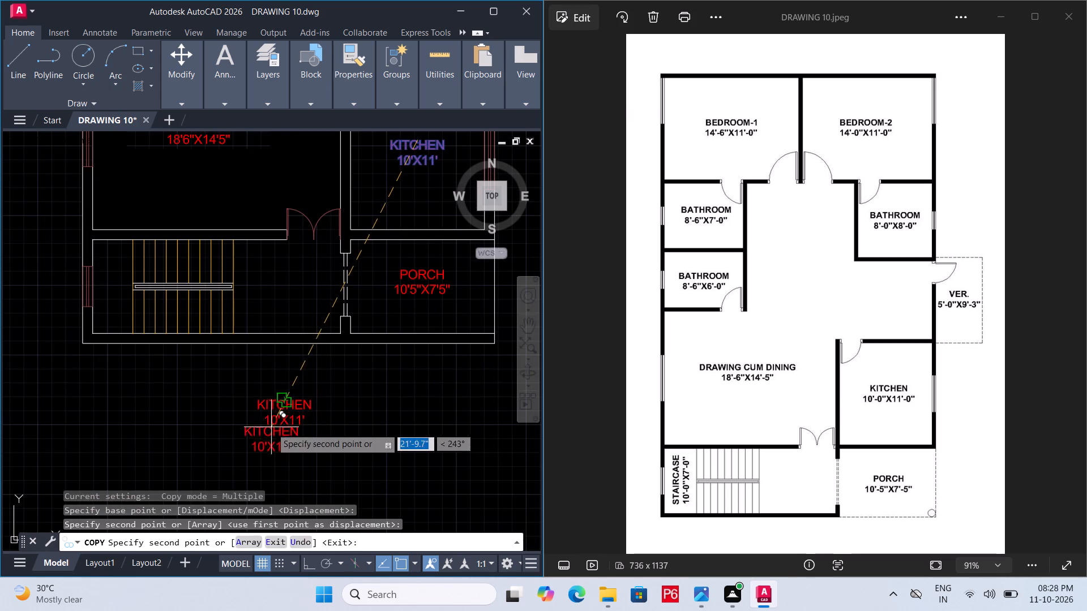
Replace the copied kitchen label's text below the plan with the title PLAN.
{"action": "double_click", "coordinate": [296, 404]}
{"action": "scroll", "coordinate": [311, 434], "scroll_direction": "up", "scroll_amount": 2}
{"action": "left_click", "coordinate": [319, 409]}
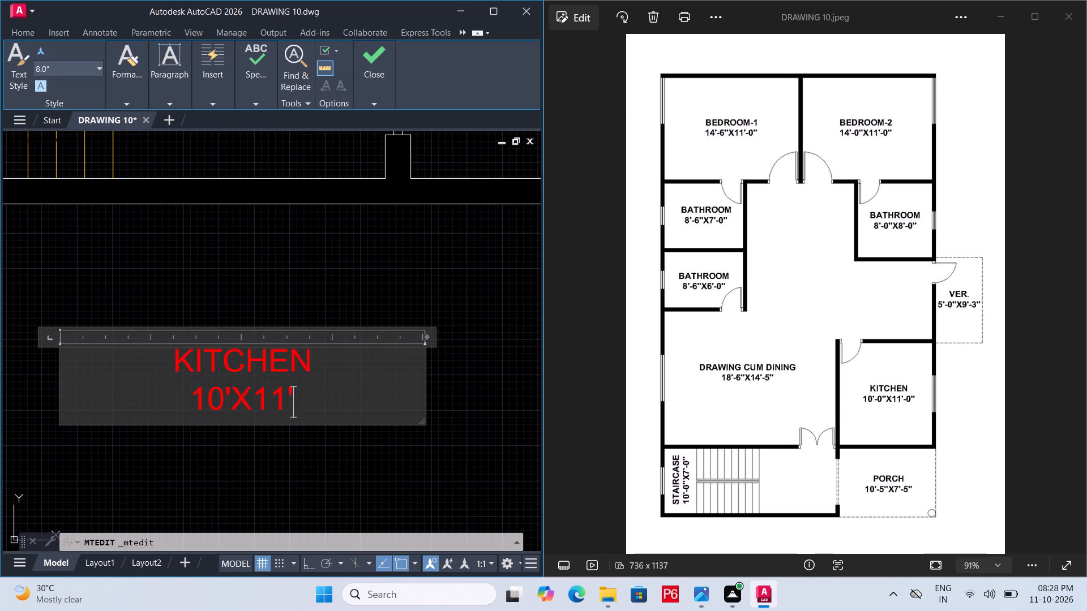
{"action": "key", "text": "BackSpace"}
{"action": "key", "text": "BackSpace"}
{"action": "key", "text": "BackSpace"}
{"action": "key", "text": "BackSpace"}
{"action": "key", "text": "BackSpace"}
{"action": "key", "text": "BackSpace"}
{"action": "key", "text": "BackSpace"}
{"action": "key", "text": "BackSpace"}
{"action": "key", "text": "BackSpace"}
{"action": "key", "text": "BackSpace"}
{"action": "key", "text": "BackSpace"}
{"action": "key", "text": "BackSpace"}
{"action": "key", "text": "BackSpace"}
{"action": "key", "text": "BackSpace"}
{"action": "key", "text": "BackSpace"}
{"action": "key", "text": "BackSpace"}
{"action": "key", "text": "BackSpace"}
{"action": "key", "text": "BackSpace"}
{"action": "key", "text": "BackSpace"}
{"action": "key", "text": "BackSpace"}
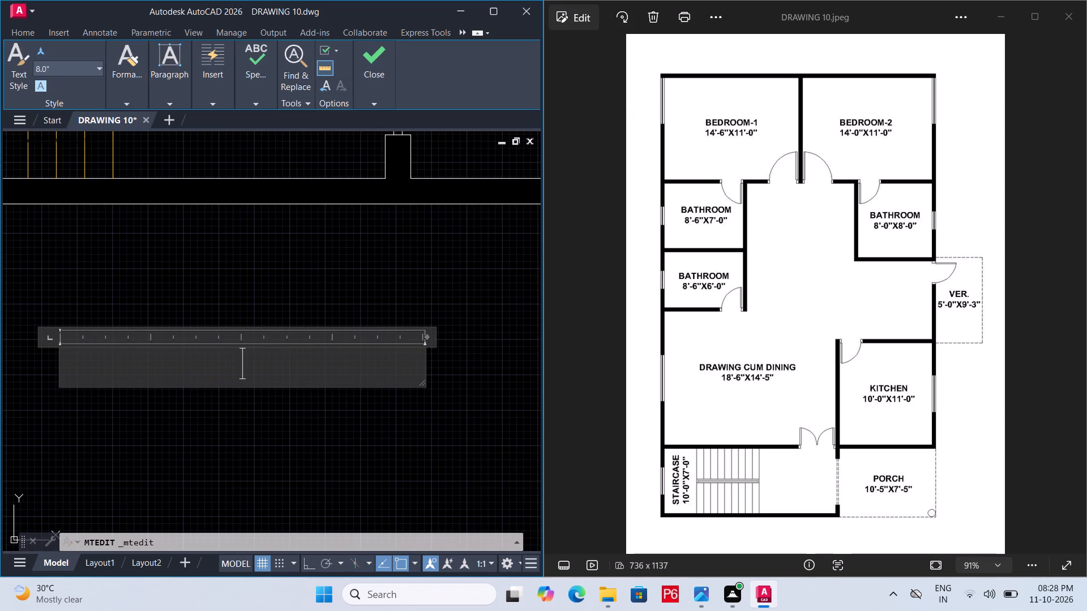
{"action": "type", "text": "PLAN"}
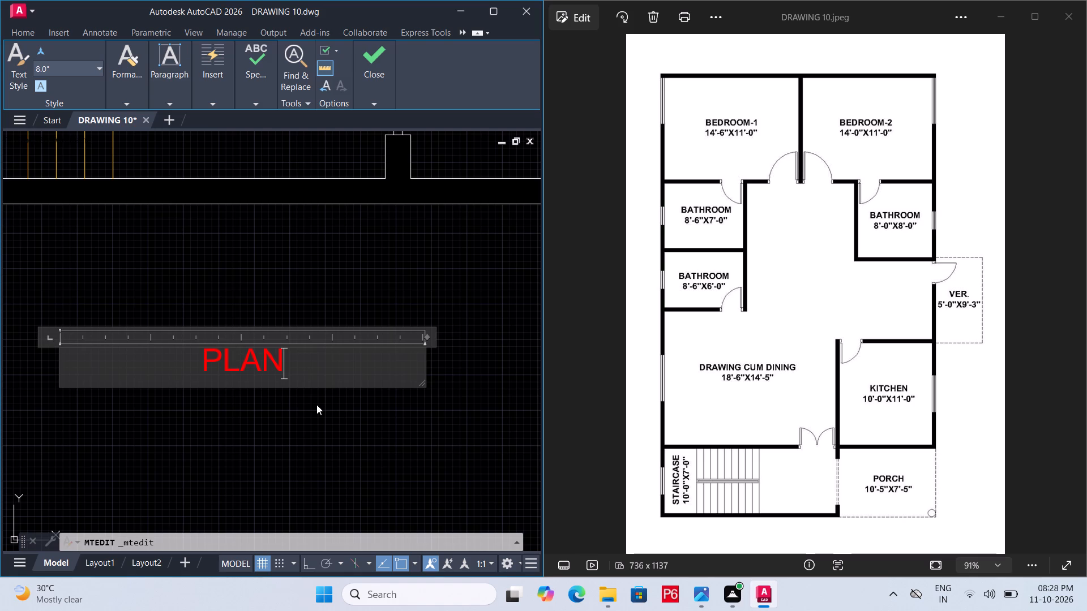
{"action": "left_click", "coordinate": [314, 405]}
Enlarge the PLAN title by setting its text height to 1', and finally to 2'.
{"action": "left_click", "coordinate": [230, 358]}
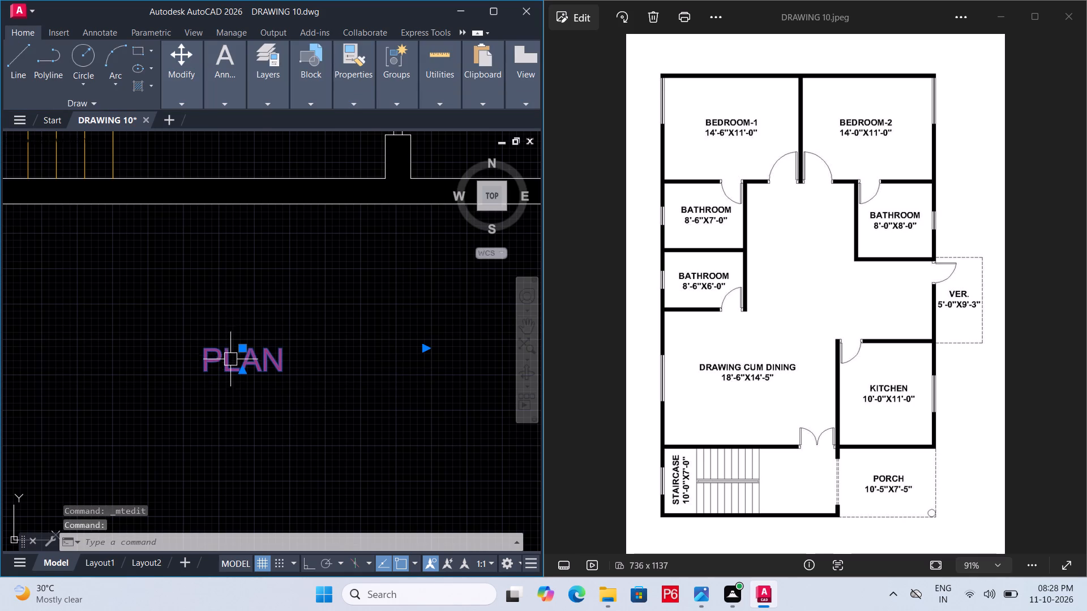
{"action": "right_click", "coordinate": [238, 368]}
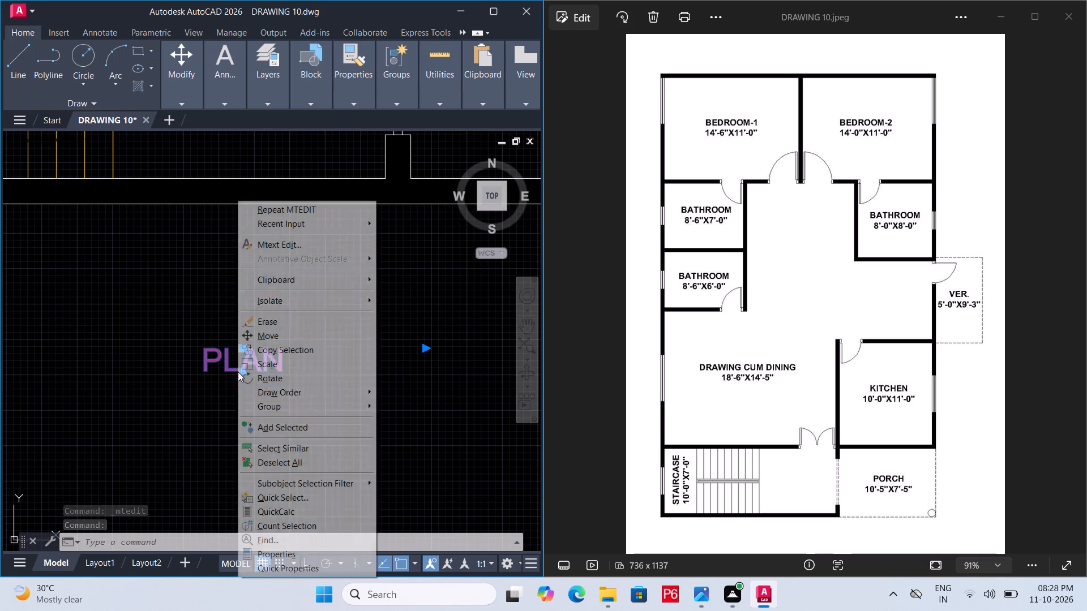
{"action": "left_click", "coordinate": [327, 549]}
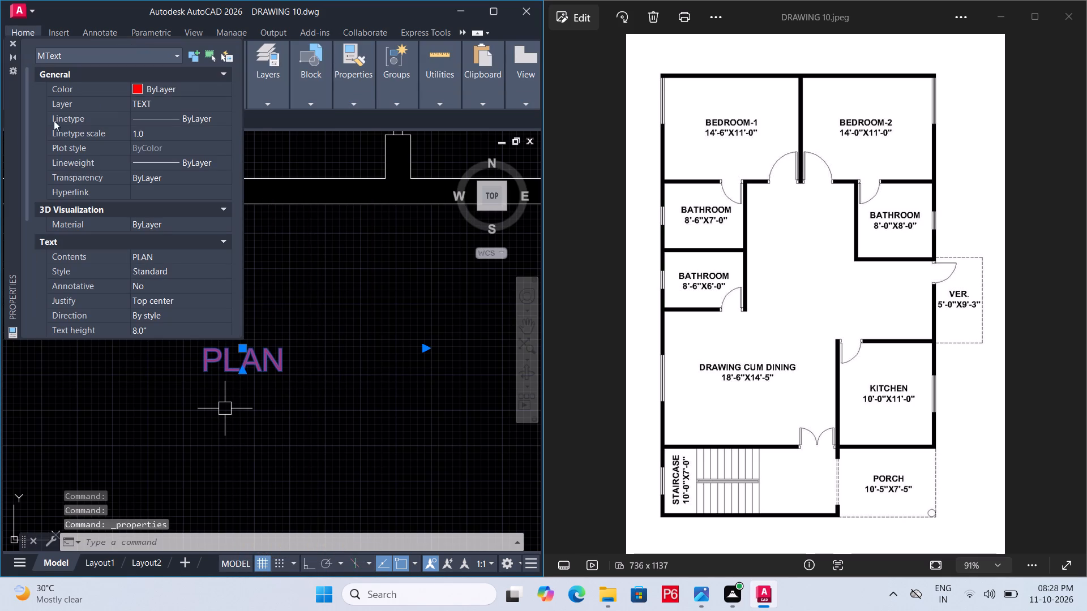
{"action": "left_click", "coordinate": [168, 333]}
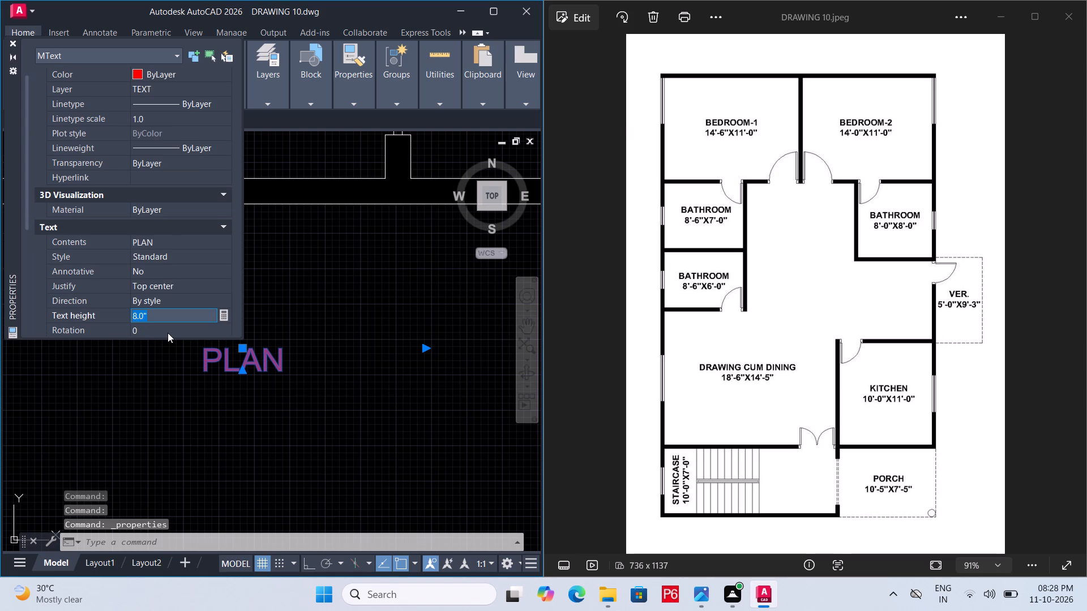
{"action": "key", "text": "1"}
{"action": "key", "text": "apostrophe"}
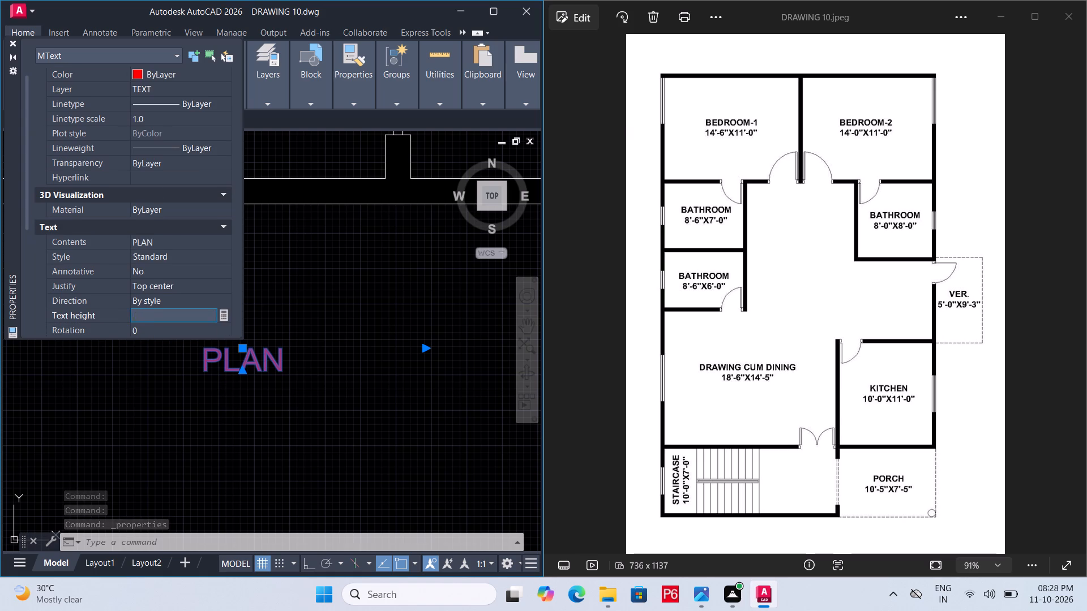
{"action": "key", "text": "Return"}
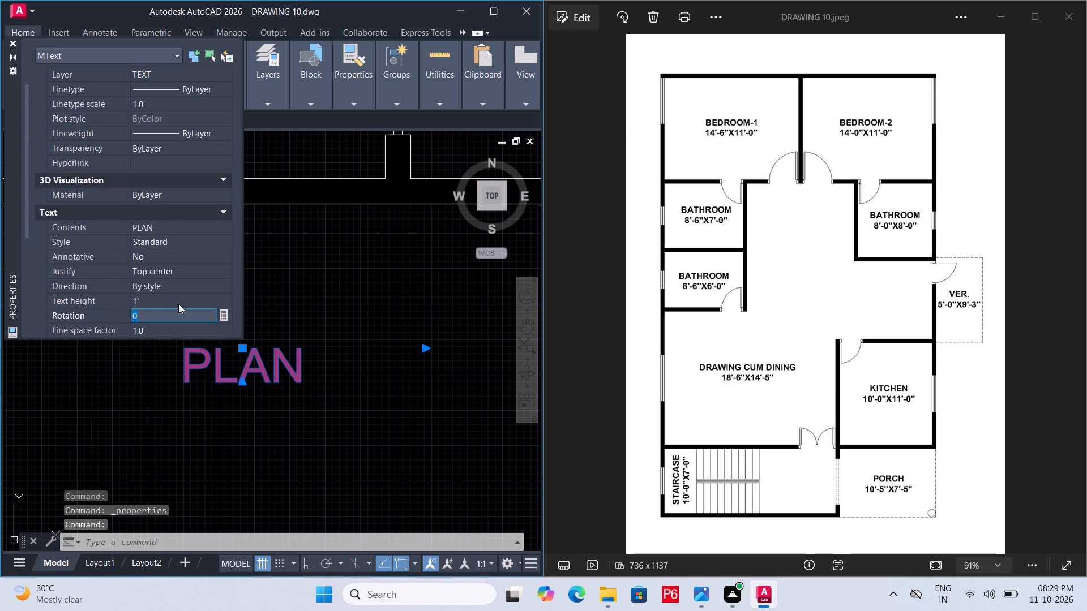
{"action": "left_click", "coordinate": [178, 304]}
{"action": "type", "text": "2'"}
{"action": "key", "text": "Return"}
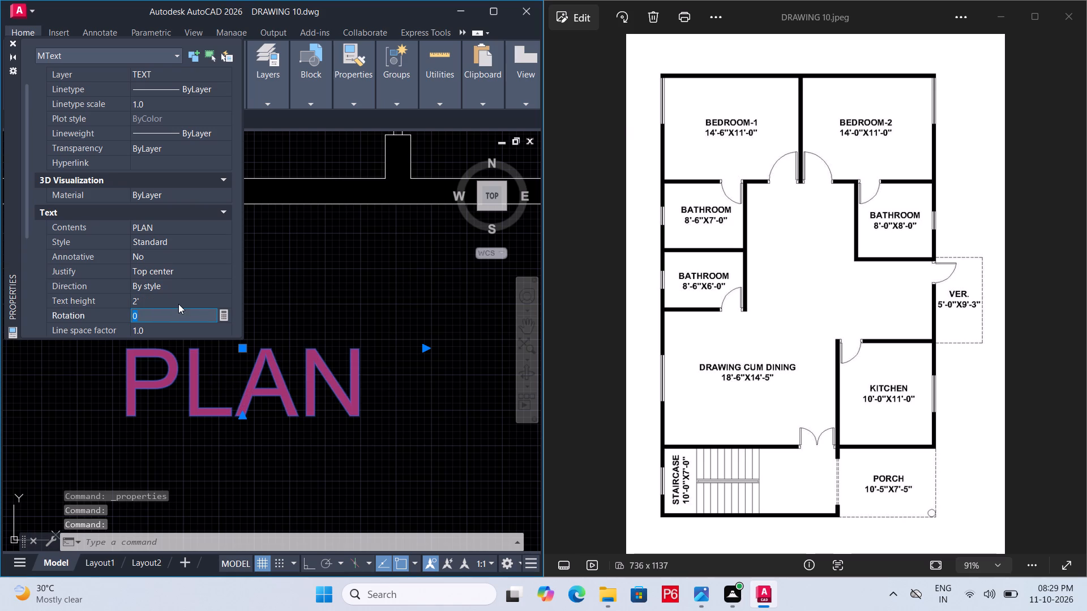
{"action": "key", "text": "Escape"}
{"action": "left_click", "coordinate": [306, 276]}
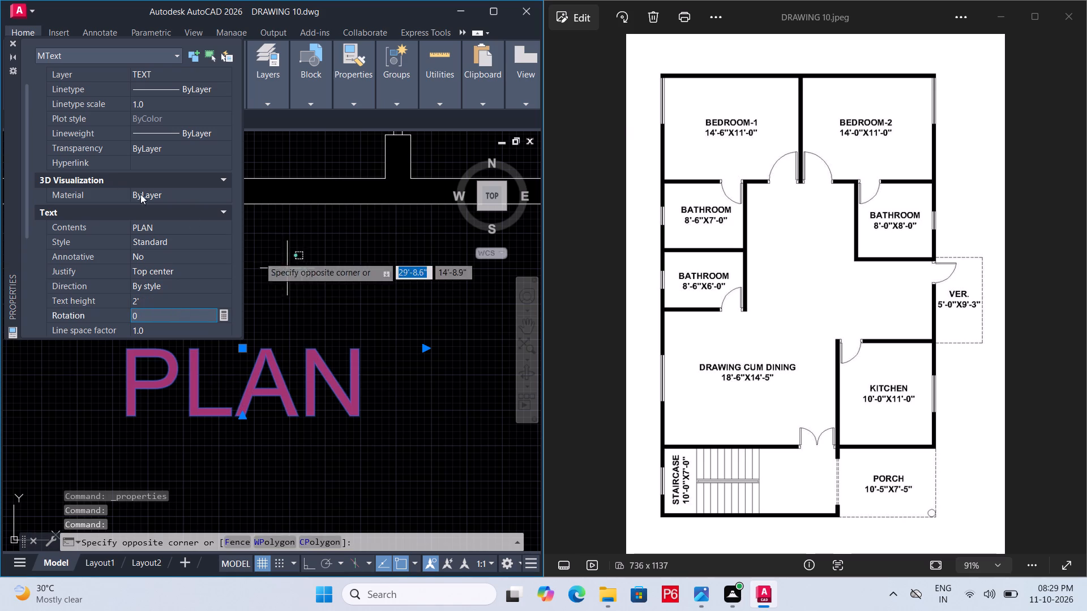
{"action": "key", "text": "Escape"}
{"action": "left_click", "coordinate": [11, 42]}
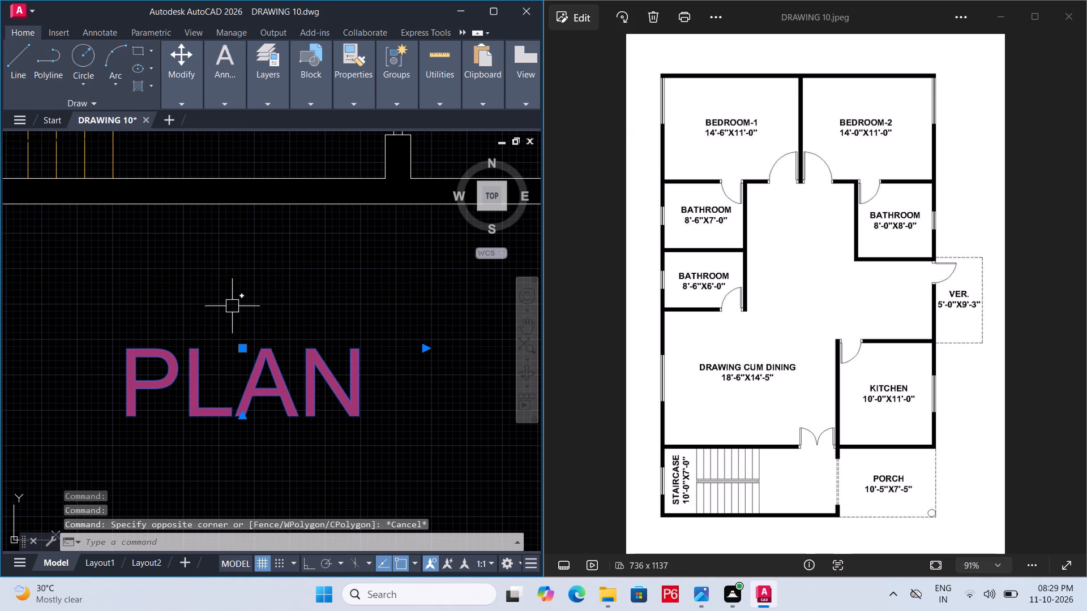
Save the drawing with the enlarged PLAN title.
{"action": "scroll", "coordinate": [232, 306], "scroll_direction": "down", "scroll_amount": 2}
{"action": "key", "text": "ctrl+s"}
{"action": "key", "text": "ctrl+s"}
{"action": "key", "text": "ctrl+s"}
Turn on Ortho mode and underline the PLAN title with a horizontal line about 7'-5" long.
{"action": "middle_click_drag", "start_coordinate": [234, 358], "coordinate": [186, 475]}
{"action": "scroll", "coordinate": [195, 458], "scroll_direction": "down", "scroll_amount": 1}
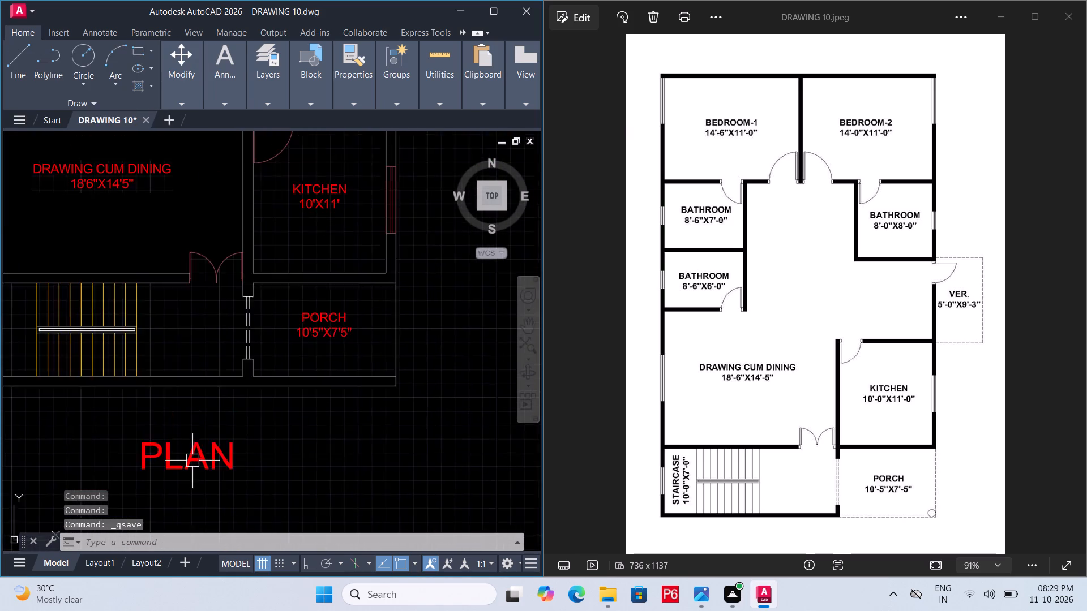
{"action": "scroll", "coordinate": [195, 458], "scroll_direction": "down", "scroll_amount": 2}
{"action": "middle_click_drag", "start_coordinate": [202, 428], "coordinate": [213, 349]}
{"action": "scroll", "coordinate": [212, 388], "scroll_direction": "up", "scroll_amount": 3}
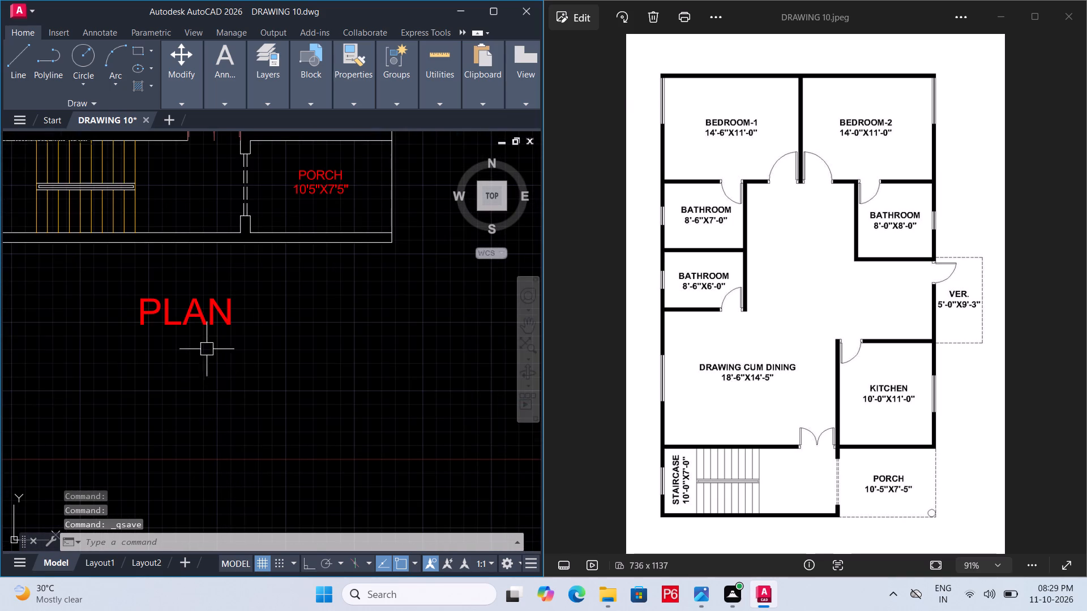
{"action": "scroll", "coordinate": [190, 343], "scroll_direction": "up", "scroll_amount": 2}
{"action": "type", "text": "L"}
{"action": "key", "text": "space"}
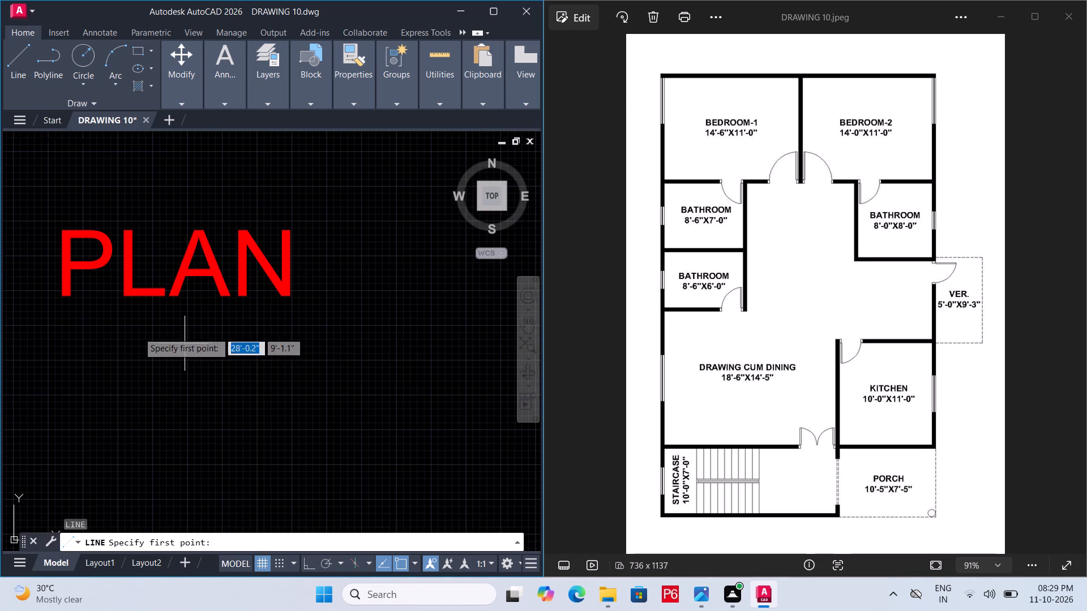
{"action": "left_click", "coordinate": [58, 310]}
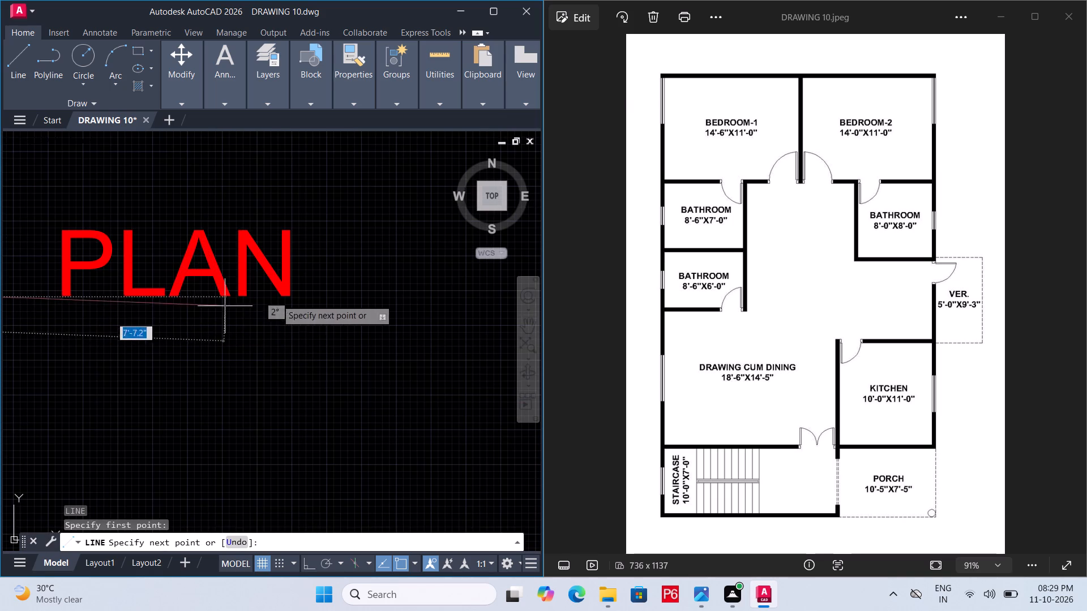
{"action": "key", "text": "F8"}
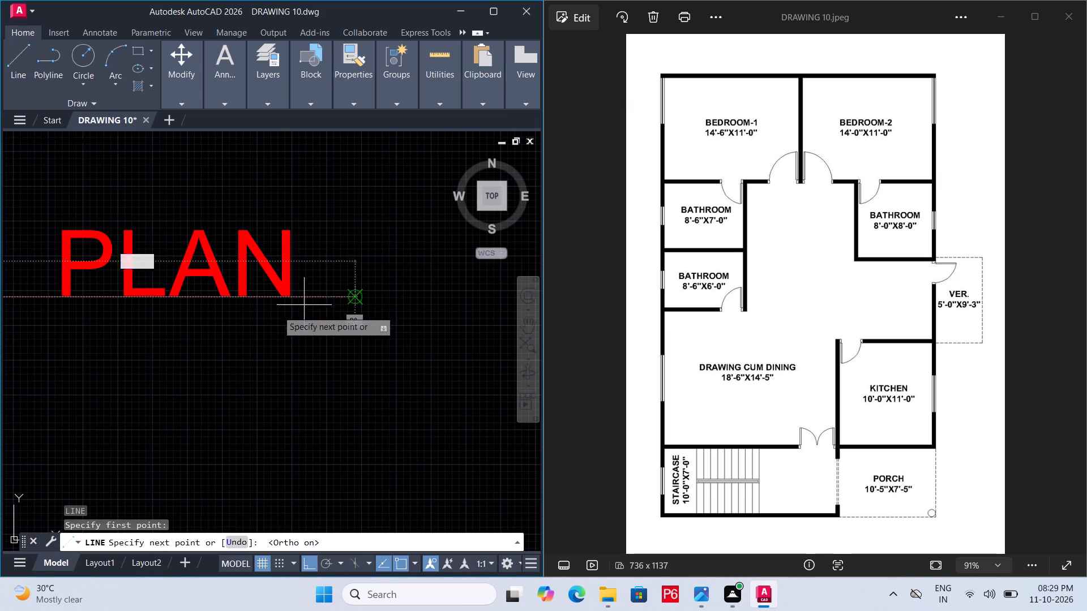
{"action": "key", "text": "Escape"}
{"action": "key", "text": "l"}
{"action": "key", "text": "space"}
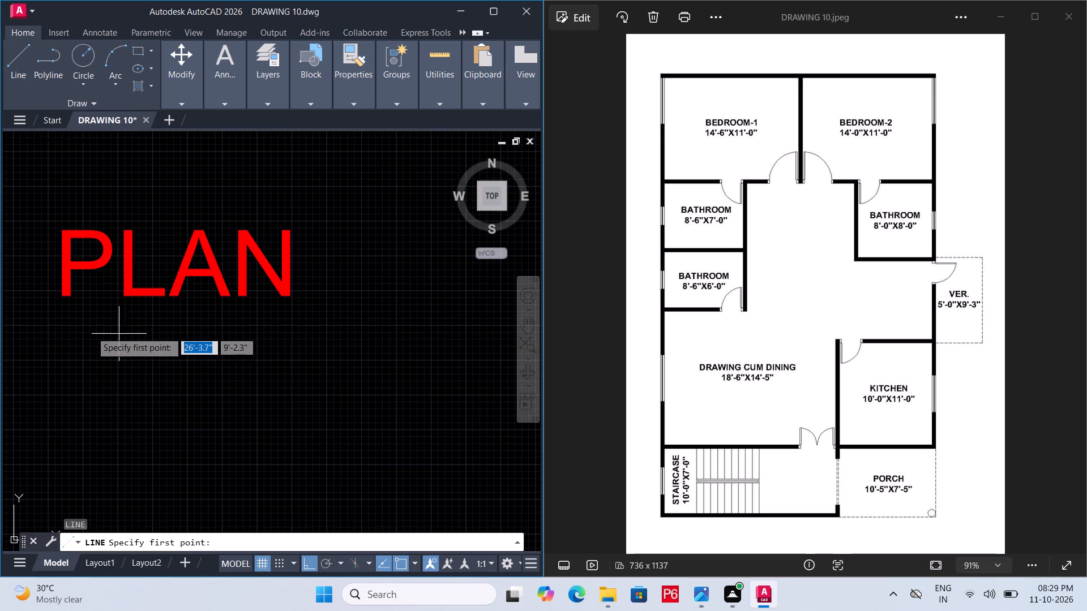
{"action": "left_click", "coordinate": [50, 324]}
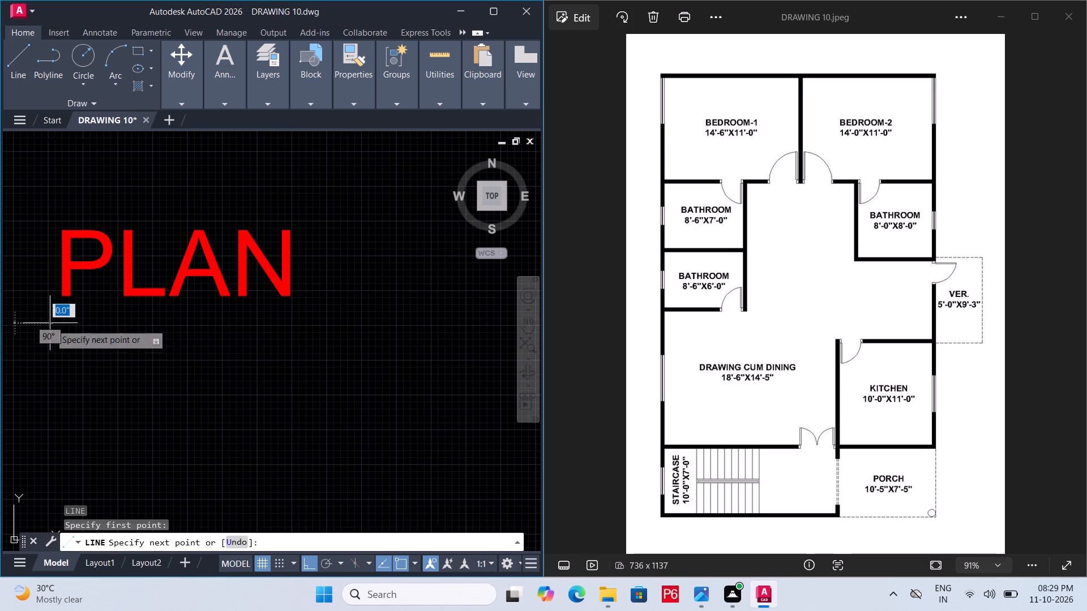
{"action": "left_click", "coordinate": [298, 329]}
{"action": "key", "text": "Escape"}
Save the drawing with the underlined PLAN title.
{"action": "key", "text": "ctrl+s"}
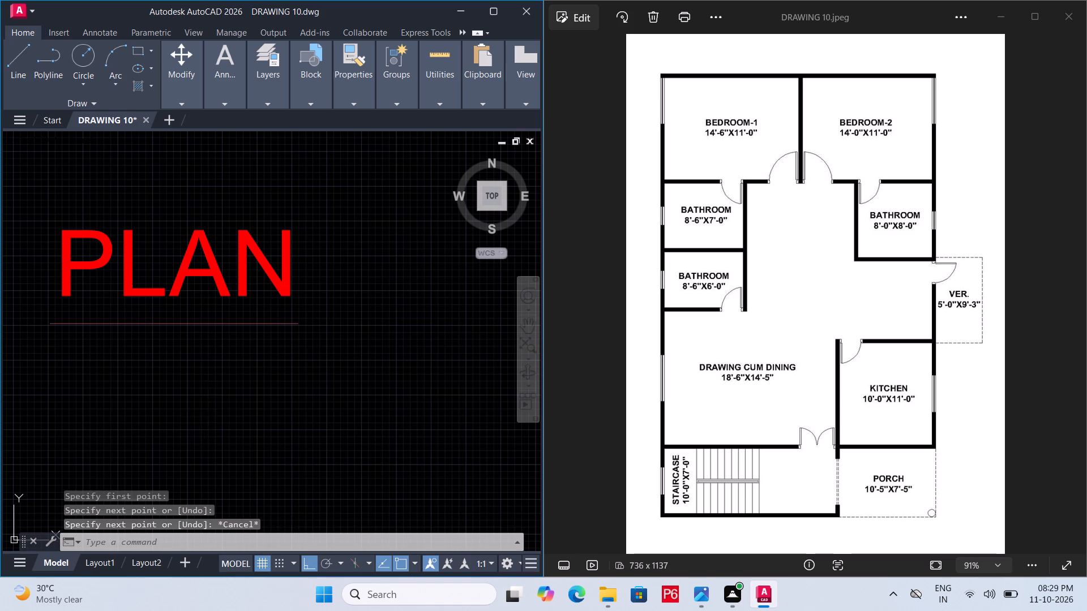
{"action": "key", "text": "ctrl+s"}
{"action": "key", "text": "ctrl+s"}
{"action": "key", "text": "ctrl+s"}
Examine the overall floor plan and the walls and west window around Bedroom 1 up close.
{"action": "scroll", "coordinate": [232, 376], "scroll_direction": "down", "scroll_amount": 2}
{"action": "middle_click_drag", "start_coordinate": [232, 376], "coordinate": [241, 397]}
{"action": "scroll", "coordinate": [242, 397], "scroll_direction": "down", "scroll_amount": 2}
{"action": "middle_click_drag", "start_coordinate": [345, 397], "coordinate": [276, 429]}
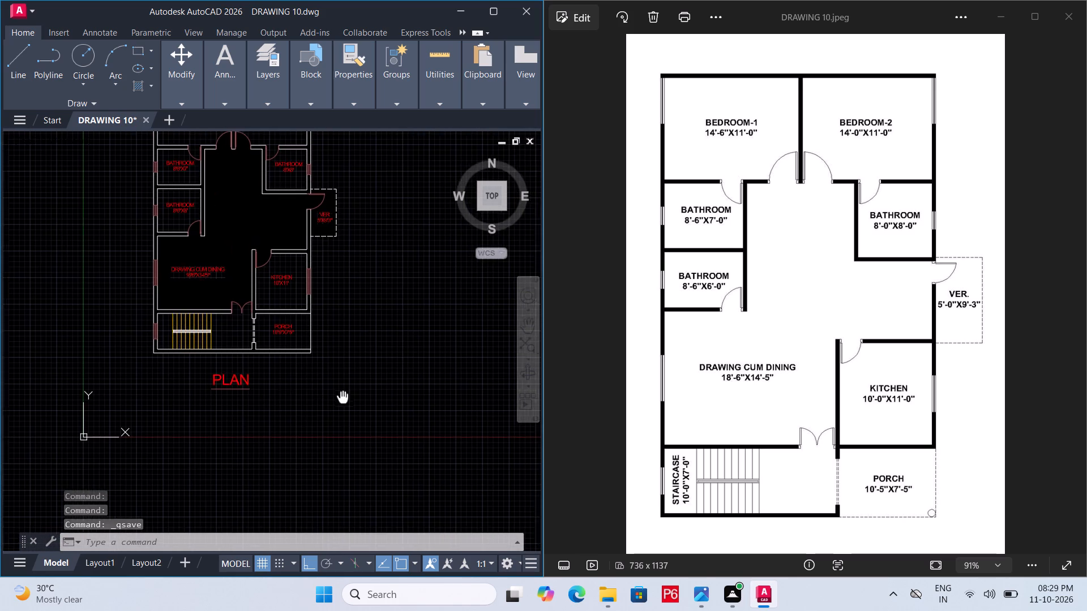
{"action": "middle_click_drag", "start_coordinate": [276, 429], "coordinate": [291, 388]}
{"action": "scroll", "coordinate": [256, 445], "scroll_direction": "down", "scroll_amount": 1}
{"action": "scroll", "coordinate": [236, 236], "scroll_direction": "up", "scroll_amount": 2}
{"action": "middle_click_drag", "start_coordinate": [254, 209], "coordinate": [260, 309]}
{"action": "middle_click_drag", "start_coordinate": [231, 334], "coordinate": [244, 311]}
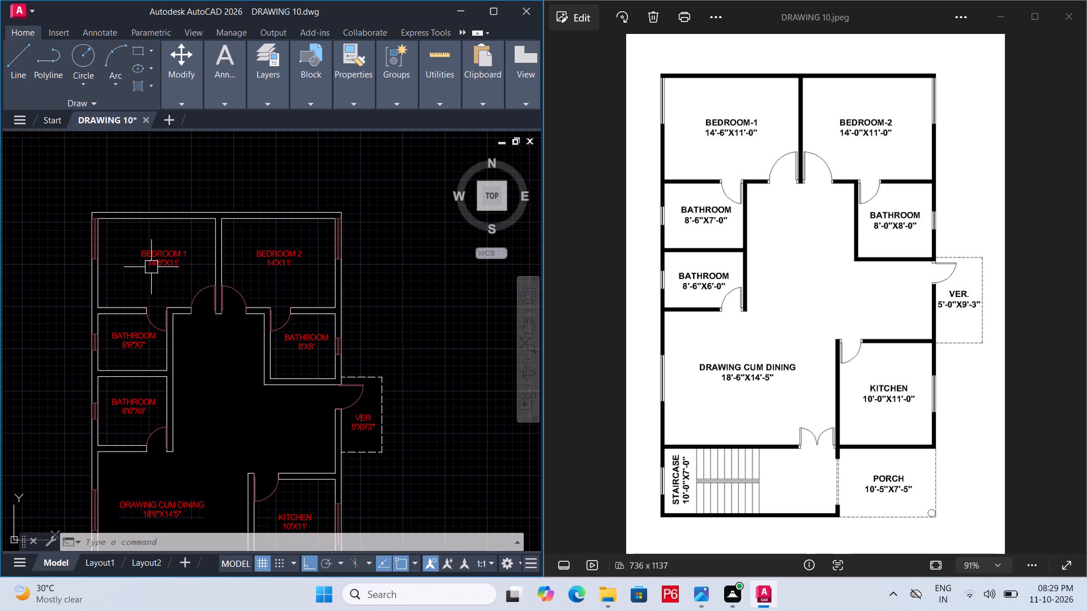
{"action": "scroll", "coordinate": [148, 263], "scroll_direction": "up", "scroll_amount": 1}
{"action": "scroll", "coordinate": [56, 239], "scroll_direction": "up", "scroll_amount": 2}
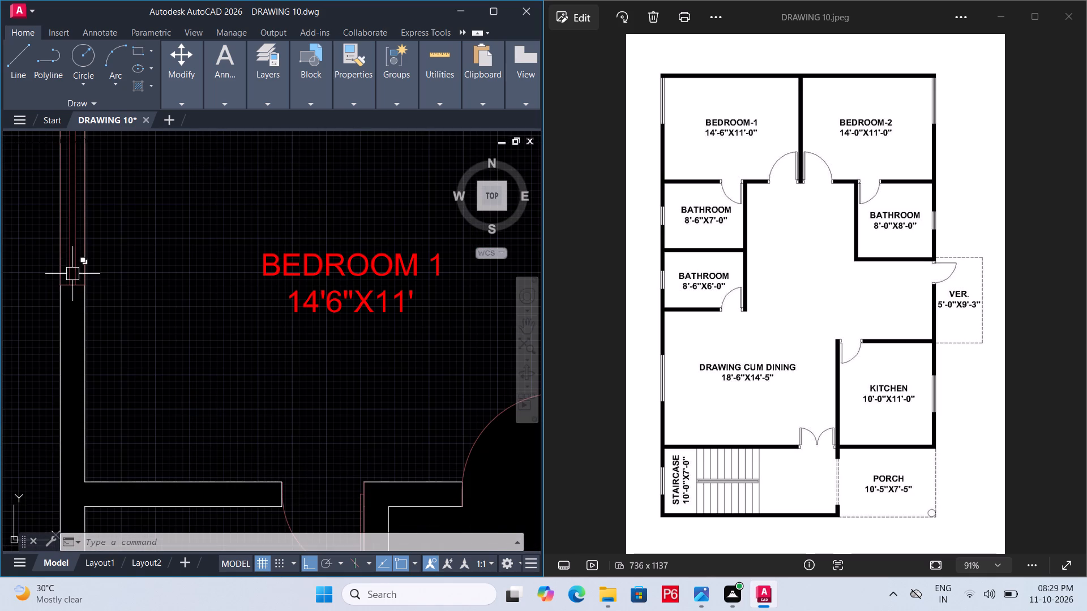
{"action": "middle_click_drag", "start_coordinate": [75, 291], "coordinate": [79, 331]}
{"action": "scroll", "coordinate": [64, 274], "scroll_direction": "down", "scroll_amount": 1}
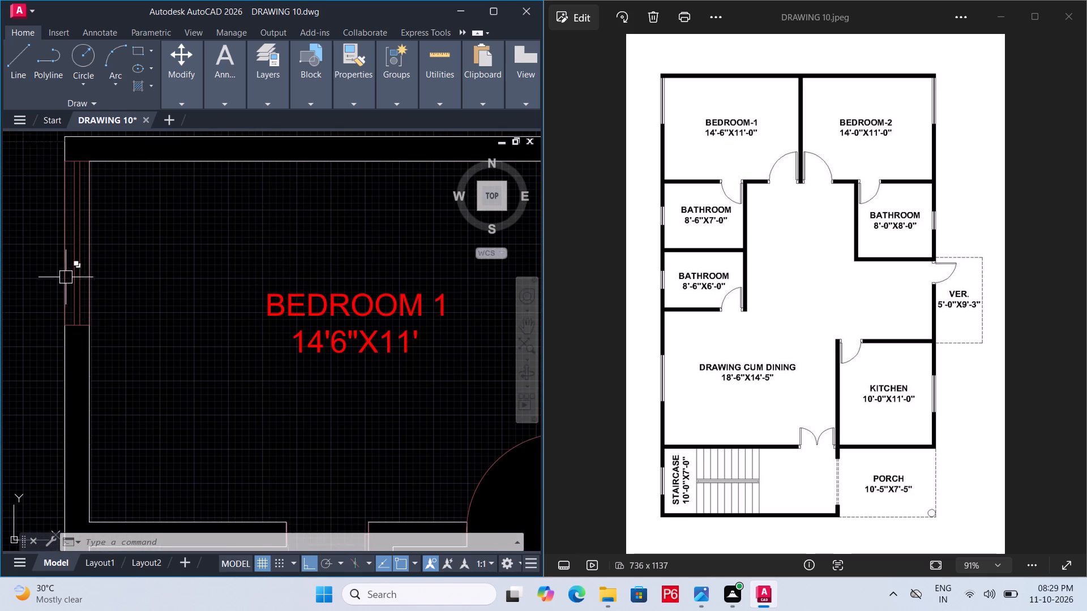
{"action": "scroll", "coordinate": [64, 274], "scroll_direction": "down", "scroll_amount": 1}
{"action": "middle_click_drag", "start_coordinate": [123, 330], "coordinate": [125, 278]}
Save the floor plan drawing again after reviewing it.
{"action": "key", "text": "ctrl+s"}
{"action": "scroll", "coordinate": [125, 278], "scroll_direction": "up", "scroll_amount": 1, "text": "ctrl"}
{"action": "key", "text": "ctrl+s"}
{"action": "key", "text": "ctrl+s"}
{"action": "key", "text": "ctrl+s"}
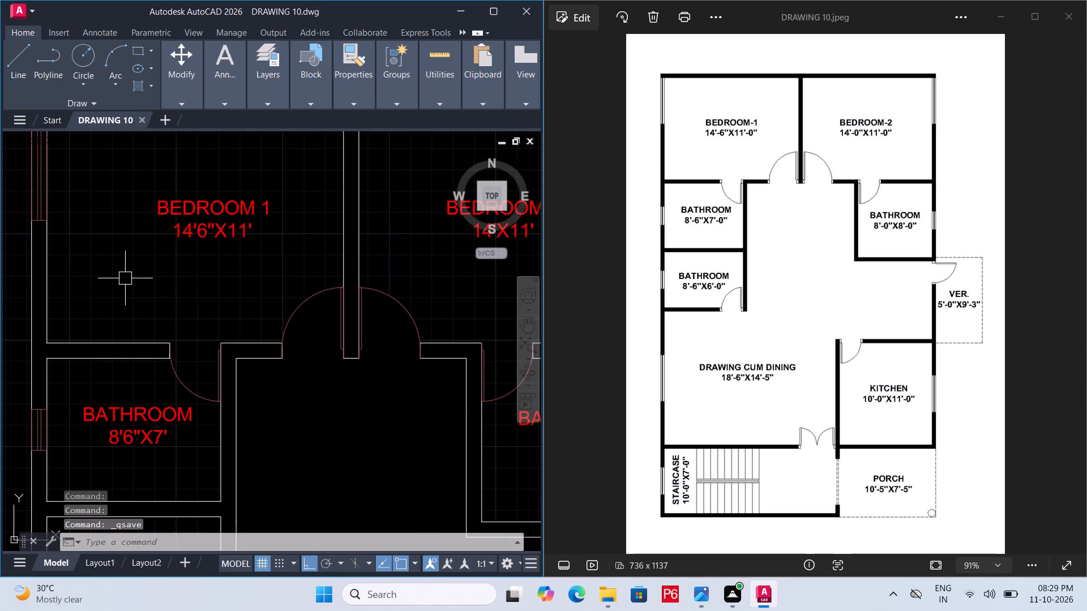
{"action": "key", "text": "ctrl+s"}
{"action": "key", "text": "ctrl+s"}
{"action": "key", "text": "ctrl+s"}
{"action": "key", "text": "ctrl+s"}
{"action": "key", "text": "ctrl+s"}
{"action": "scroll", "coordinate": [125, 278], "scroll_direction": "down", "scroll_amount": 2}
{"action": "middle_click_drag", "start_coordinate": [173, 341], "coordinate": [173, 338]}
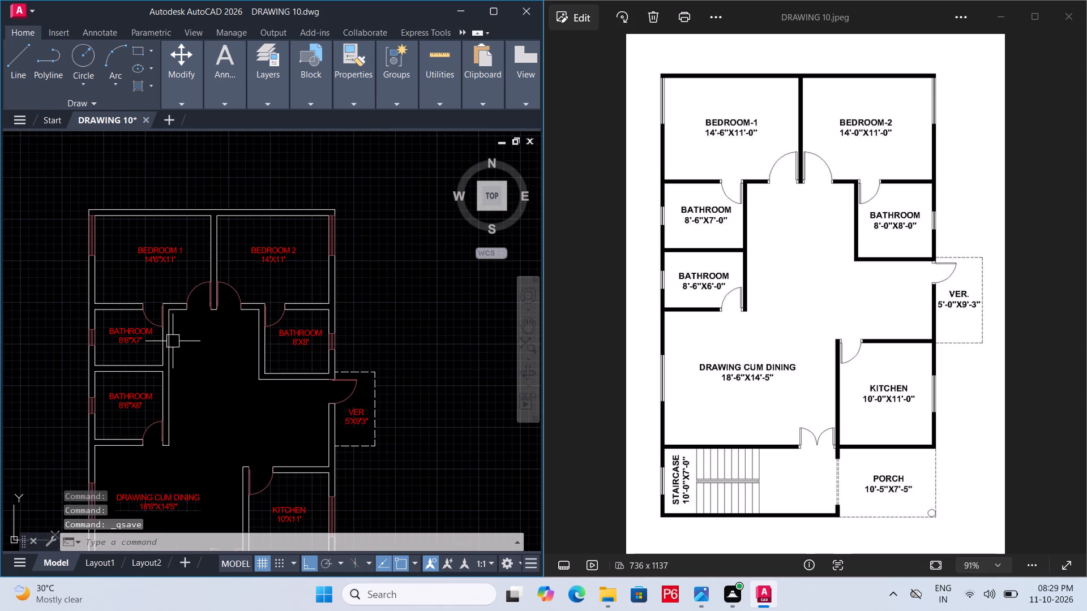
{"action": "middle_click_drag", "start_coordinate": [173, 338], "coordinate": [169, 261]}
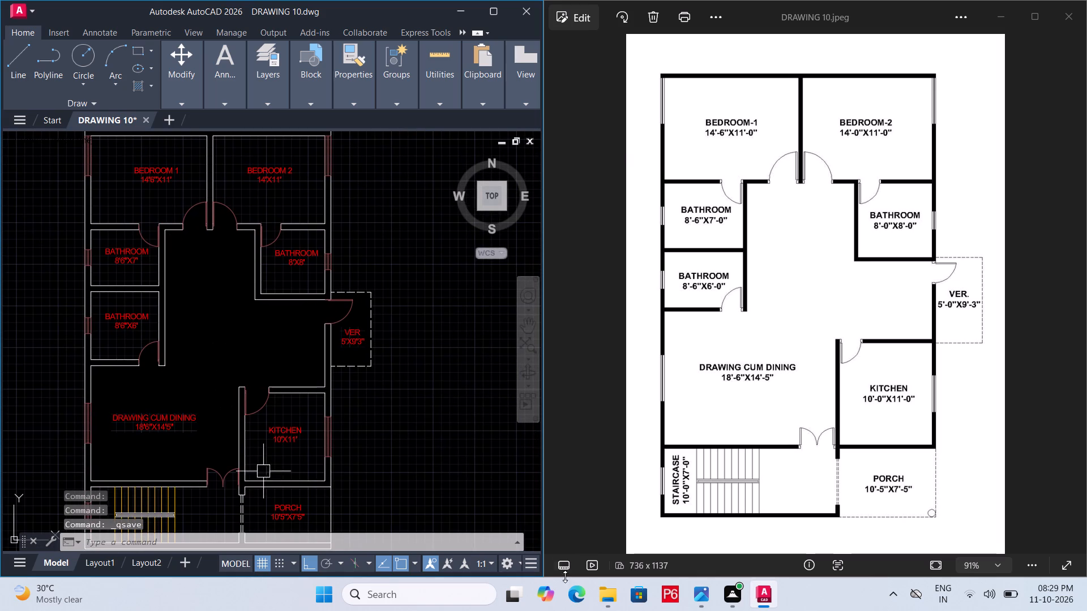
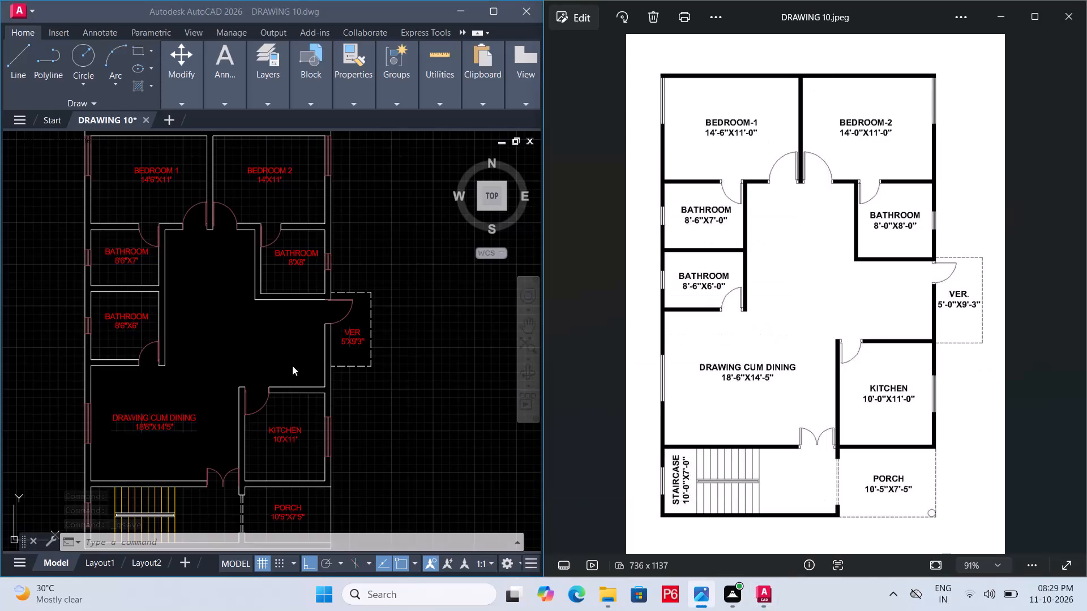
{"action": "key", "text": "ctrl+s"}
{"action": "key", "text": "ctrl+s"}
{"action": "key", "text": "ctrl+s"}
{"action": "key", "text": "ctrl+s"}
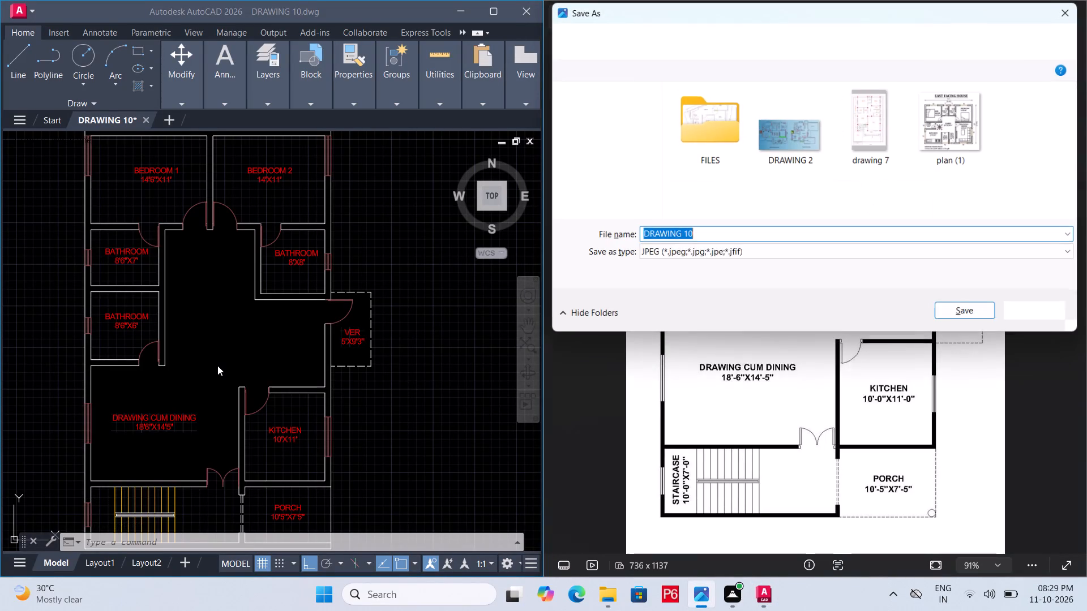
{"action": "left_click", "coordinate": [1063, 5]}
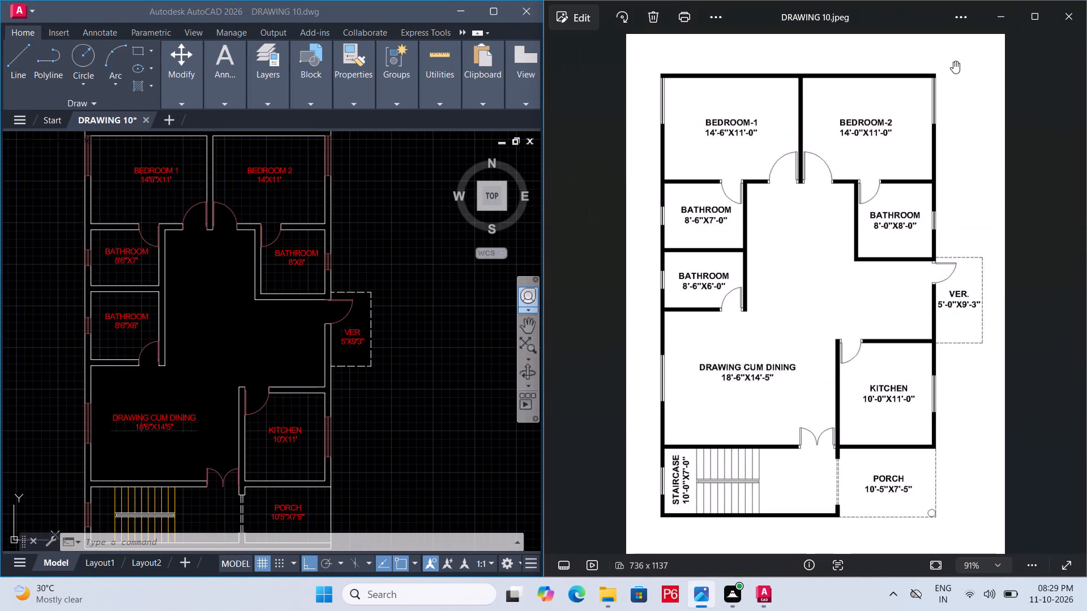
Delete the single hatch that fills the central hall, the drawing cum dining area and the verandah.
{"action": "left_click", "coordinate": [414, 287]}
{"action": "middle_click_drag", "start_coordinate": [394, 458], "coordinate": [373, 396]}
{"action": "scroll", "coordinate": [384, 420], "scroll_direction": "down", "scroll_amount": 1}
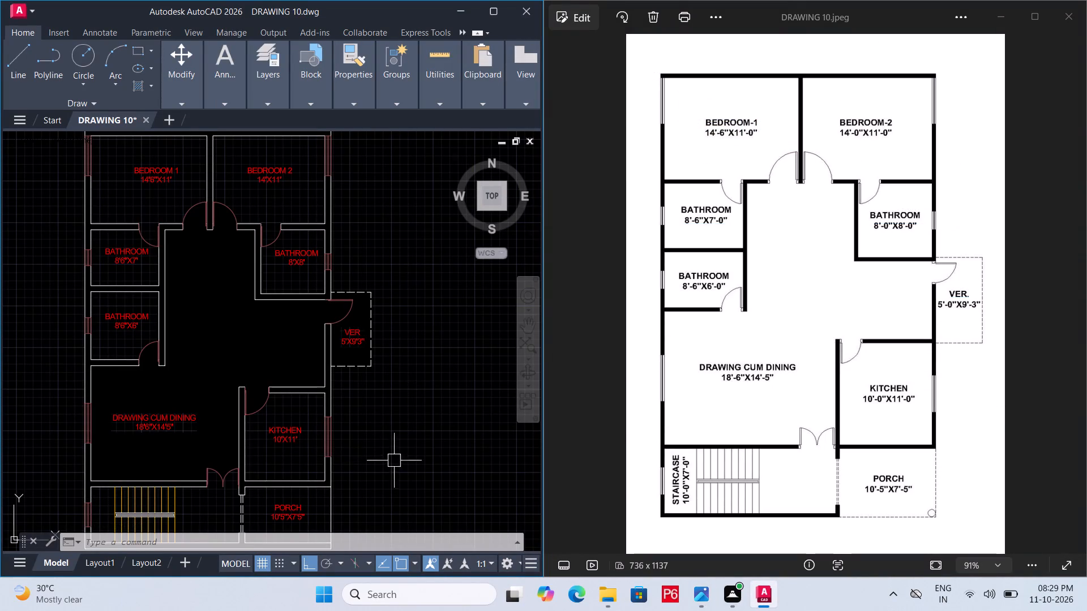
{"action": "middle_click_drag", "start_coordinate": [373, 396], "coordinate": [238, 371]}
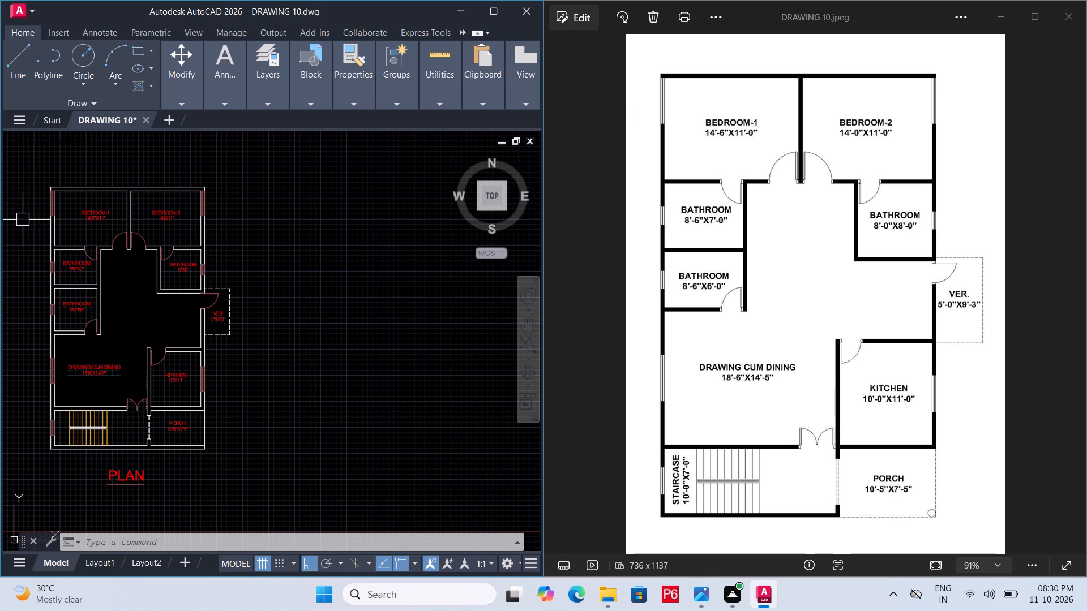
{"action": "left_click", "coordinate": [30, 177]}
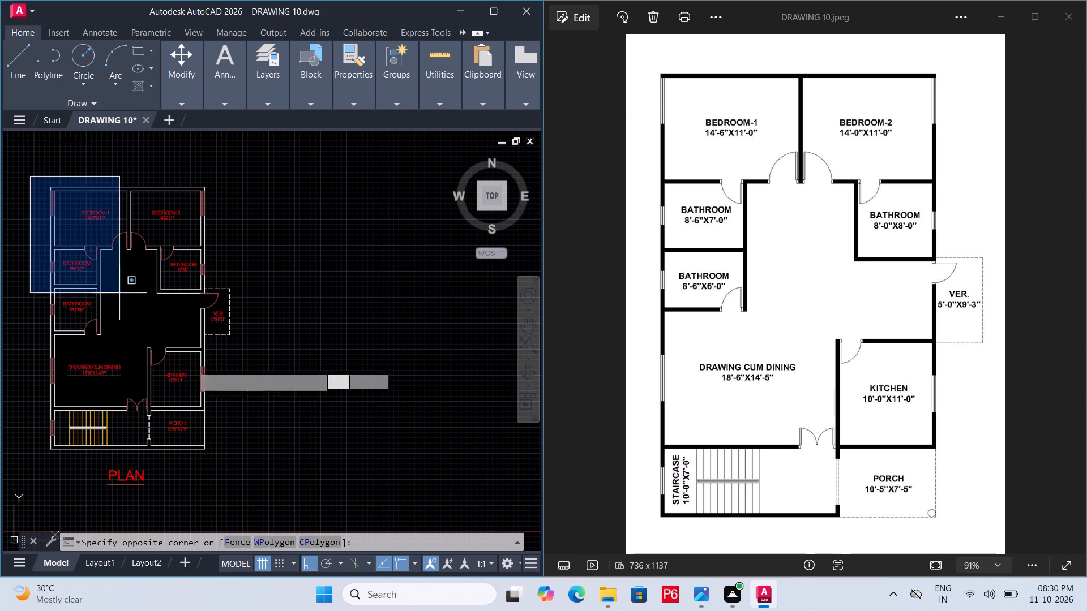
{"action": "left_click", "coordinate": [273, 458]}
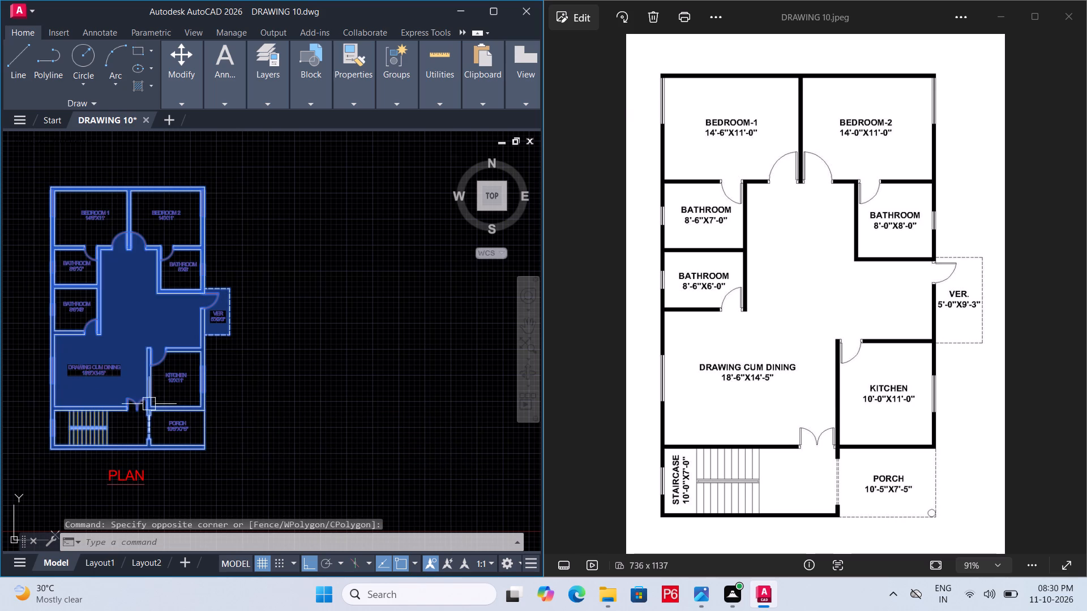
{"action": "key", "text": "Escape"}
{"action": "left_click", "coordinate": [114, 328]}
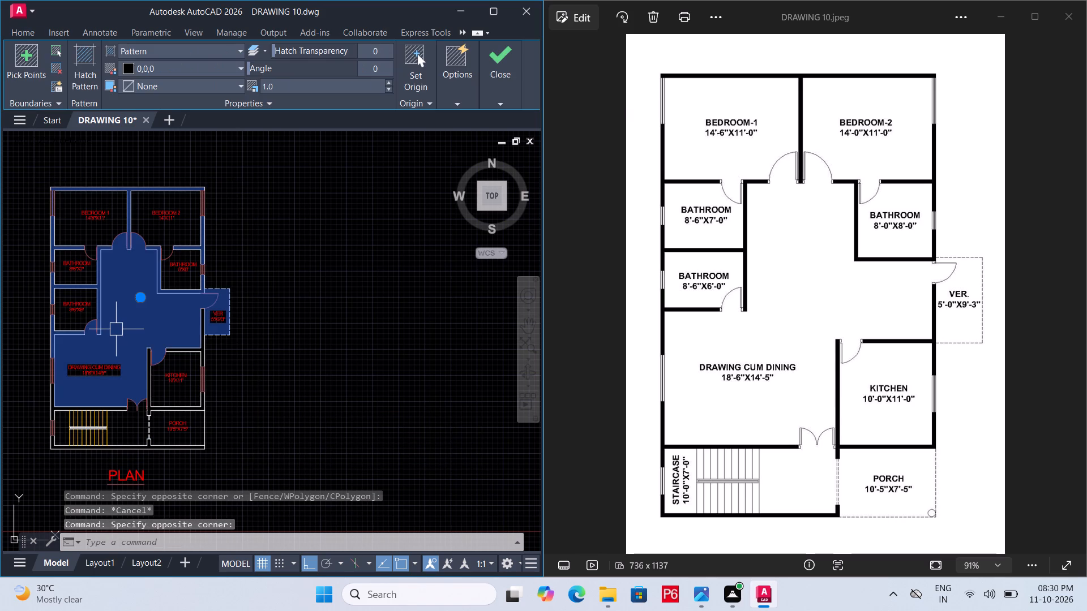
{"action": "key", "text": "Delete"}
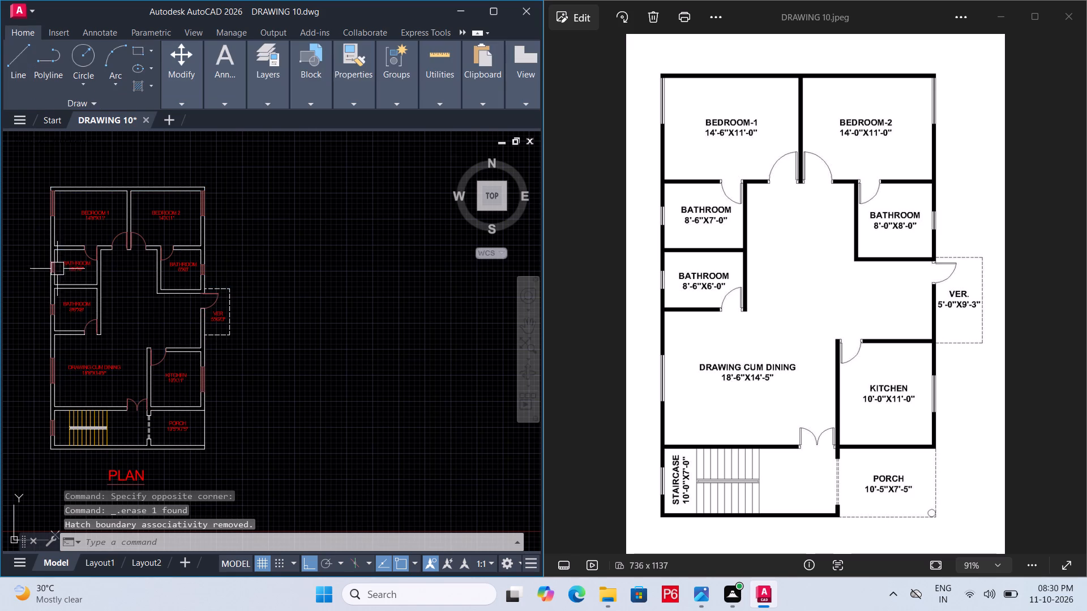
Hatch the west wall section between the Bedroom 1 window and the 8'6"X7' bathroom window, including the adjoining partition.
{"action": "scroll", "coordinate": [56, 260], "scroll_direction": "up", "scroll_amount": 2}
{"action": "middle_click_drag", "start_coordinate": [56, 262], "coordinate": [110, 376]}
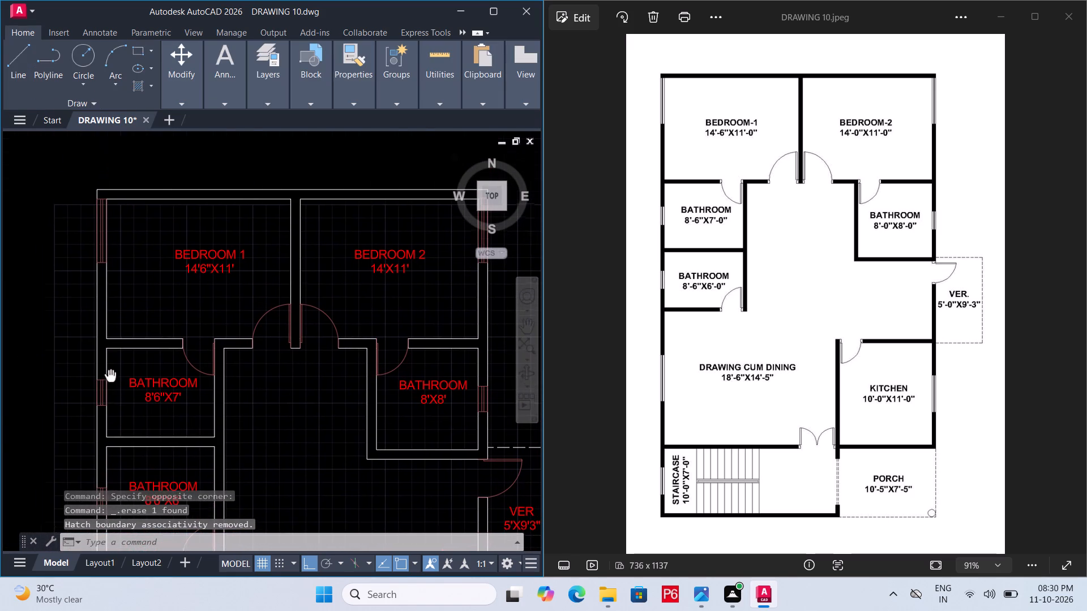
{"action": "type", "text": "H"}
{"action": "key", "text": "space"}
{"action": "scroll", "coordinate": [101, 292], "scroll_direction": "up", "scroll_amount": 1}
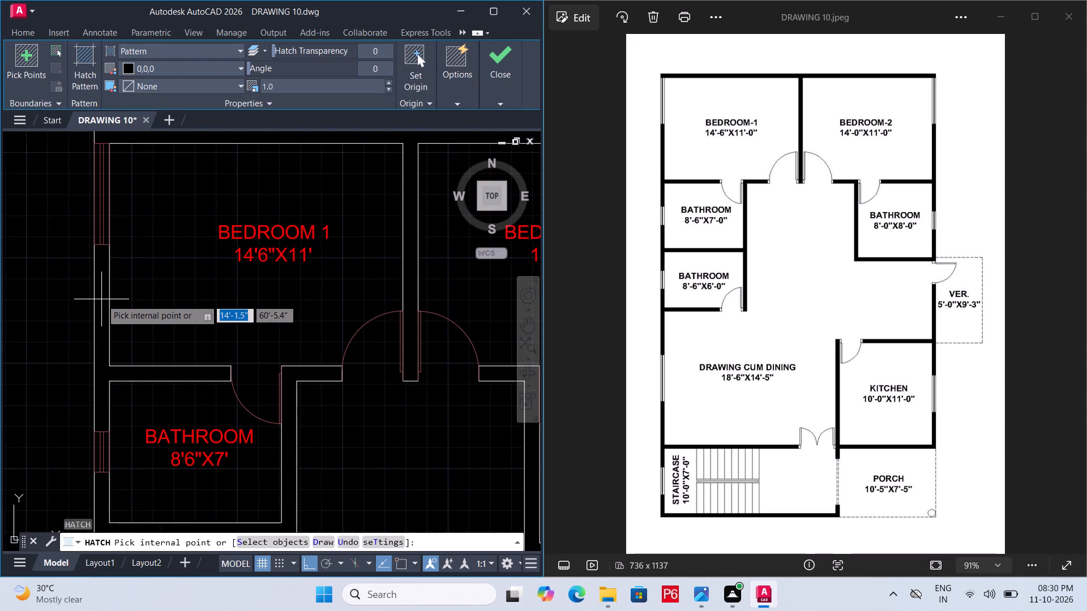
{"action": "left_click", "coordinate": [101, 299]}
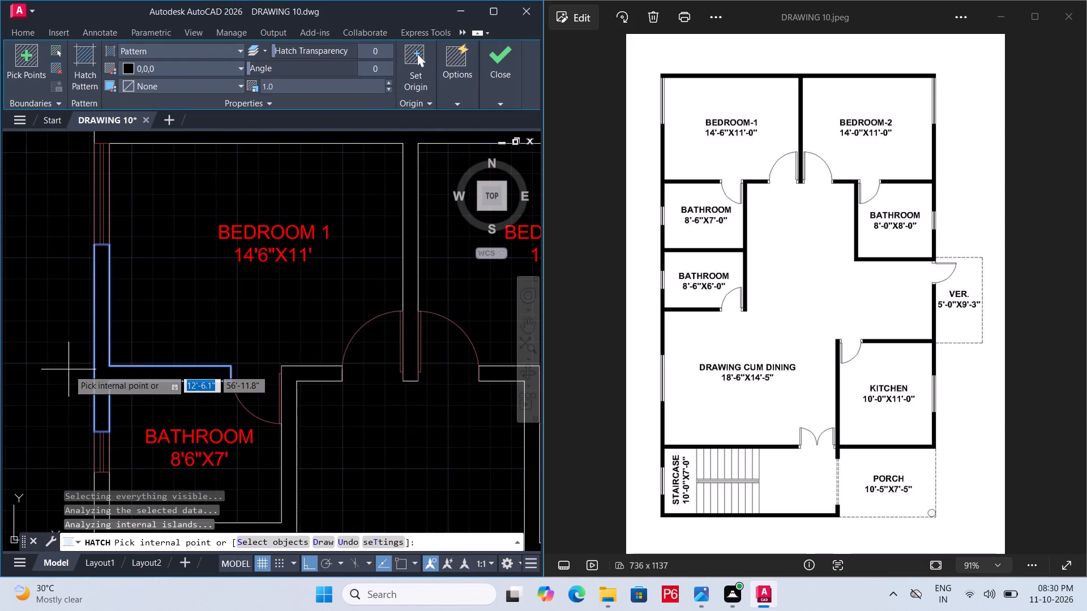
{"action": "key", "text": "Return"}
Hatch the north exterior wall running above Bedroom 1.
{"action": "key", "text": "space"}
{"action": "middle_click_drag", "start_coordinate": [170, 256], "coordinate": [148, 294]}
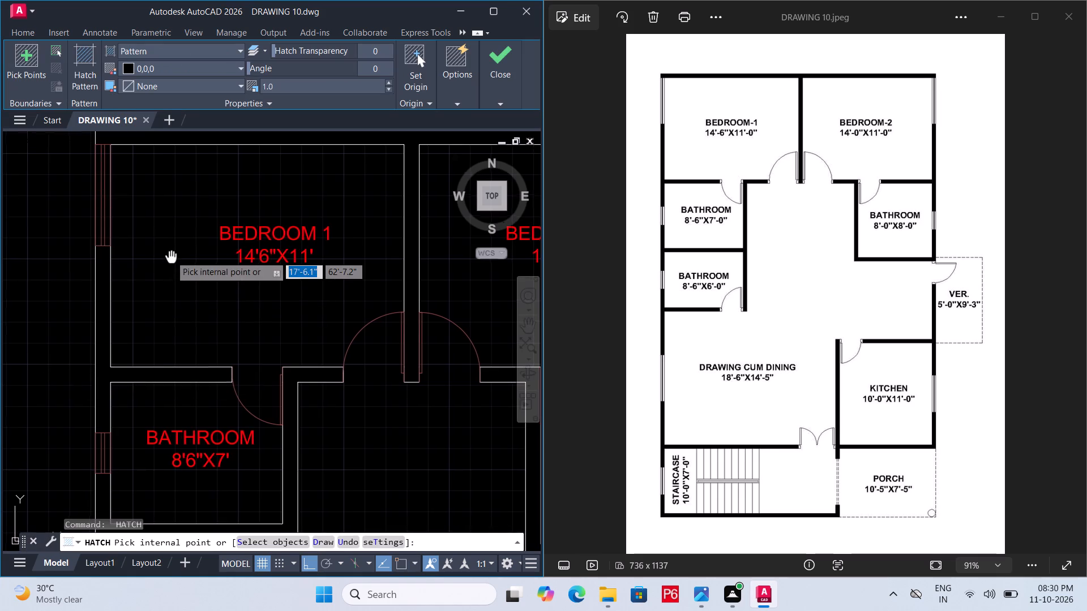
{"action": "middle_click_drag", "start_coordinate": [148, 294], "coordinate": [123, 310]}
{"action": "left_click", "coordinate": [204, 192]}
{"action": "key", "text": "space"}
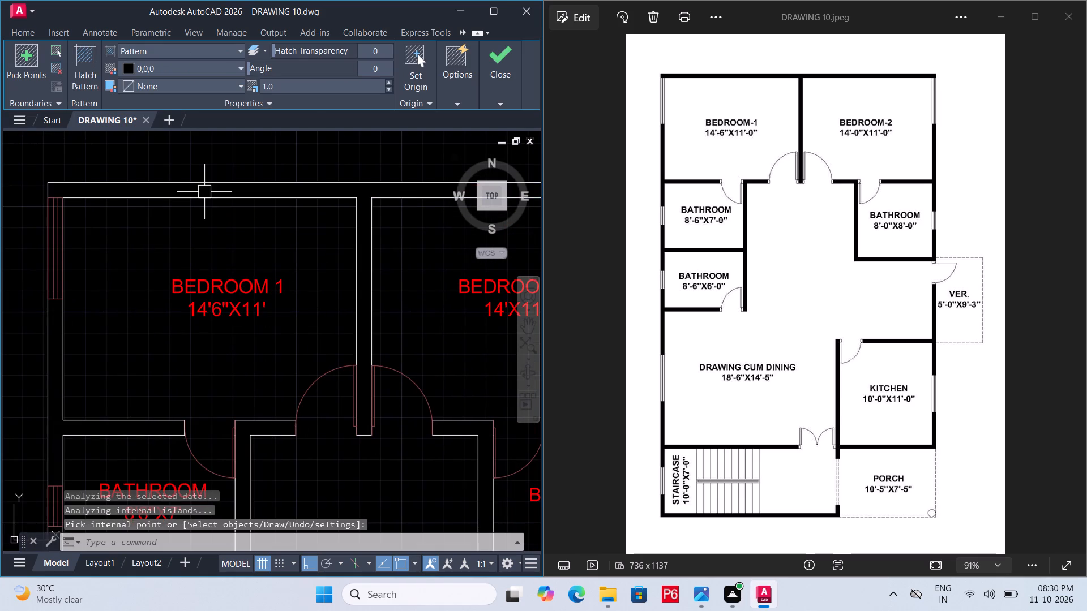
Hatch the east wall section between the Bedroom 2 and 8'X8' bathroom windows, including the partition between those rooms.
{"action": "scroll", "coordinate": [172, 256], "scroll_direction": "down", "scroll_amount": 1}
{"action": "middle_click_drag", "start_coordinate": [172, 256], "coordinate": [157, 240]}
{"action": "middle_click_drag", "start_coordinate": [342, 328], "coordinate": [252, 319]}
{"action": "key", "text": "space"}
{"action": "scroll", "coordinate": [363, 325], "scroll_direction": "up", "scroll_amount": 2}
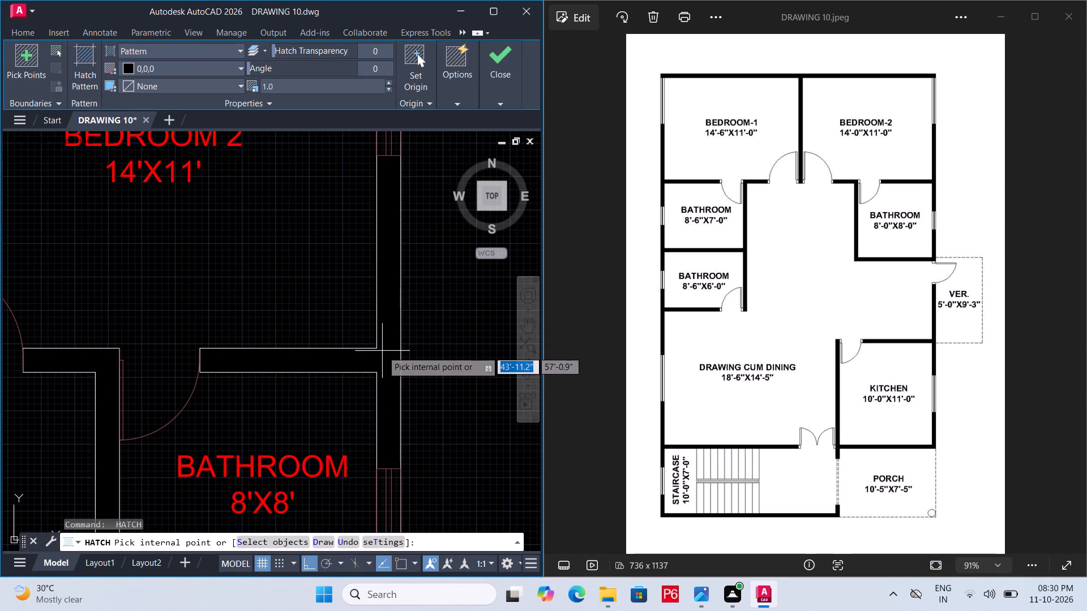
{"action": "left_click", "coordinate": [384, 356]}
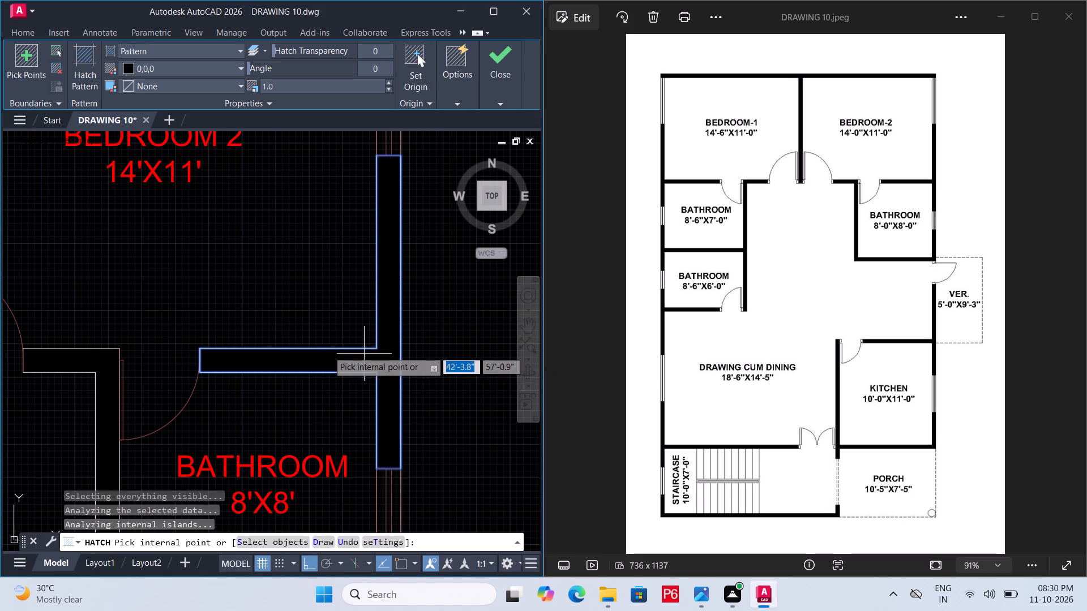
{"action": "key", "text": "space"}
Hatch the wall along the west side of the 8'X8' bathroom, including the short stub beside the Bedroom 2 door.
{"action": "scroll", "coordinate": [184, 403], "scroll_direction": "down", "scroll_amount": 1}
{"action": "middle_click_drag", "start_coordinate": [199, 387], "coordinate": [213, 373]}
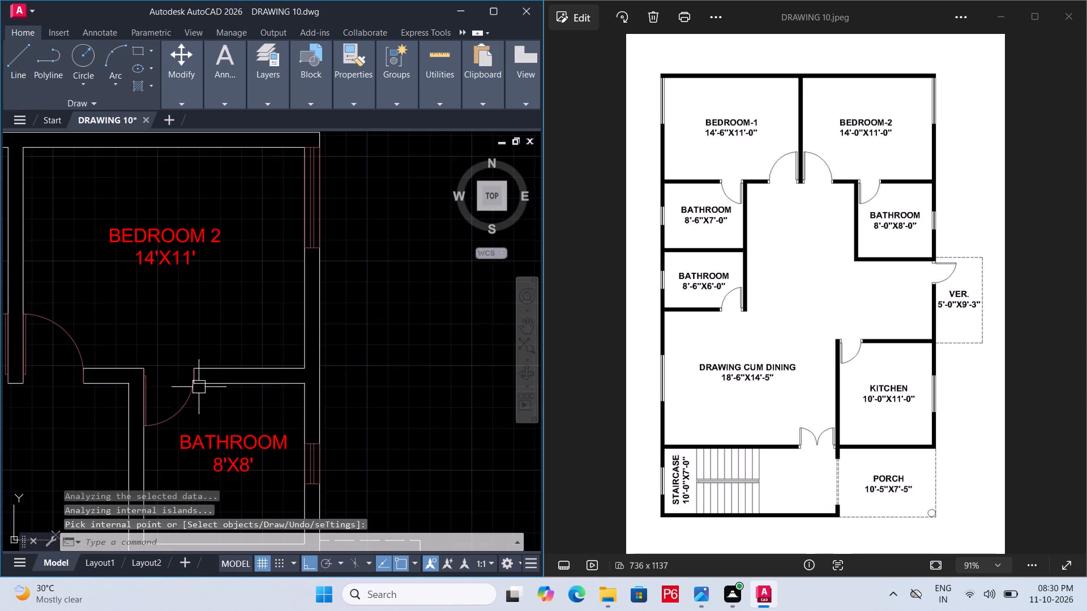
{"action": "middle_click_drag", "start_coordinate": [213, 373], "coordinate": [281, 314]}
{"action": "scroll", "coordinate": [215, 317], "scroll_direction": "up", "scroll_amount": 2}
{"action": "key", "text": "space"}
{"action": "left_click", "coordinate": [221, 337]}
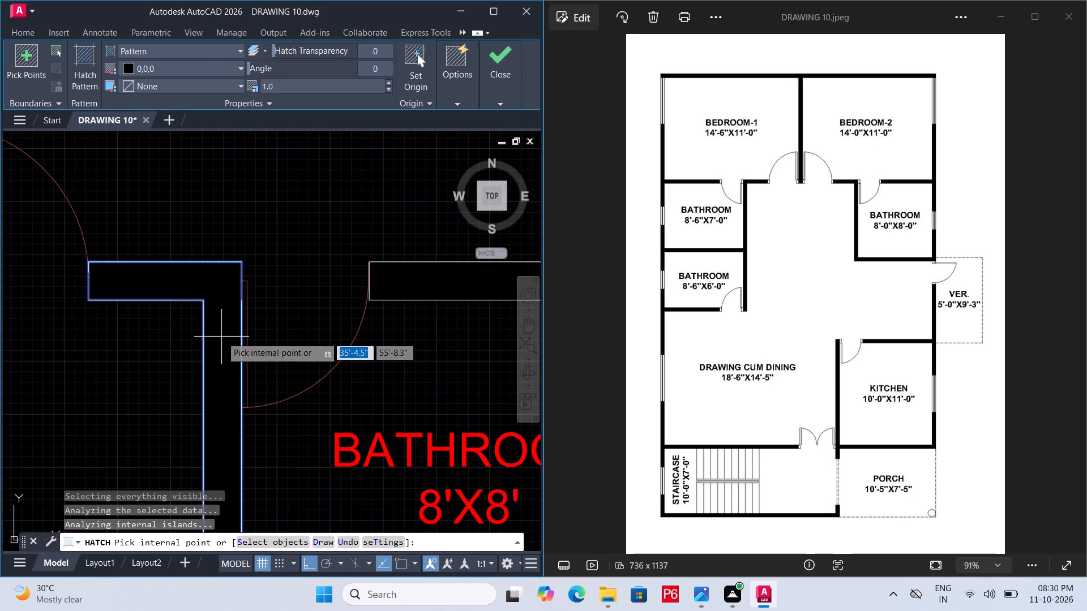
{"action": "scroll", "coordinate": [222, 330], "scroll_direction": "down", "scroll_amount": 3}
{"action": "middle_click_drag", "start_coordinate": [223, 316], "coordinate": [237, 280]}
{"action": "key", "text": "space"}
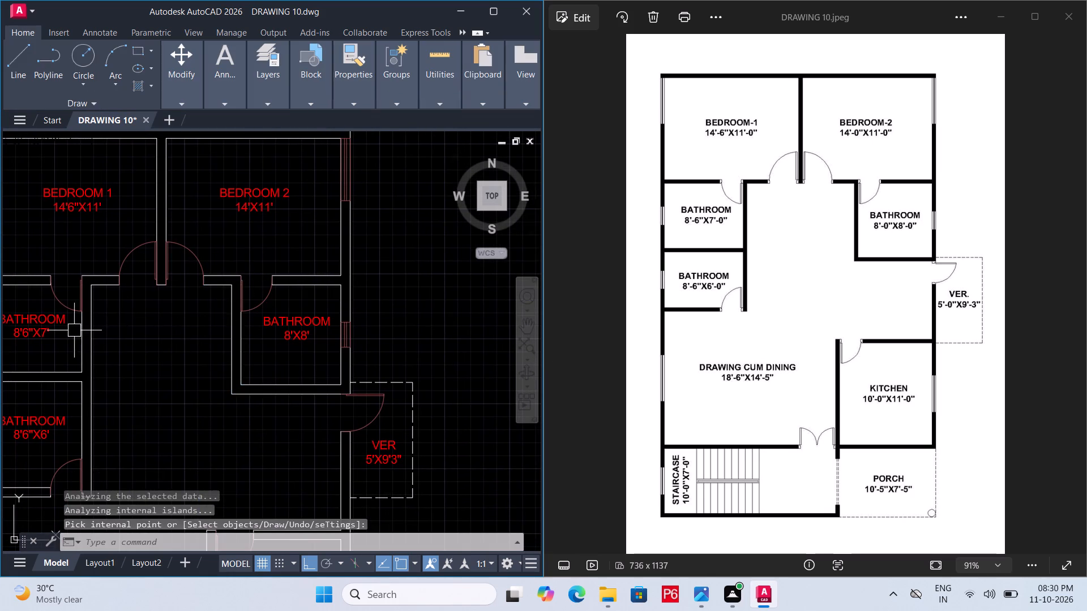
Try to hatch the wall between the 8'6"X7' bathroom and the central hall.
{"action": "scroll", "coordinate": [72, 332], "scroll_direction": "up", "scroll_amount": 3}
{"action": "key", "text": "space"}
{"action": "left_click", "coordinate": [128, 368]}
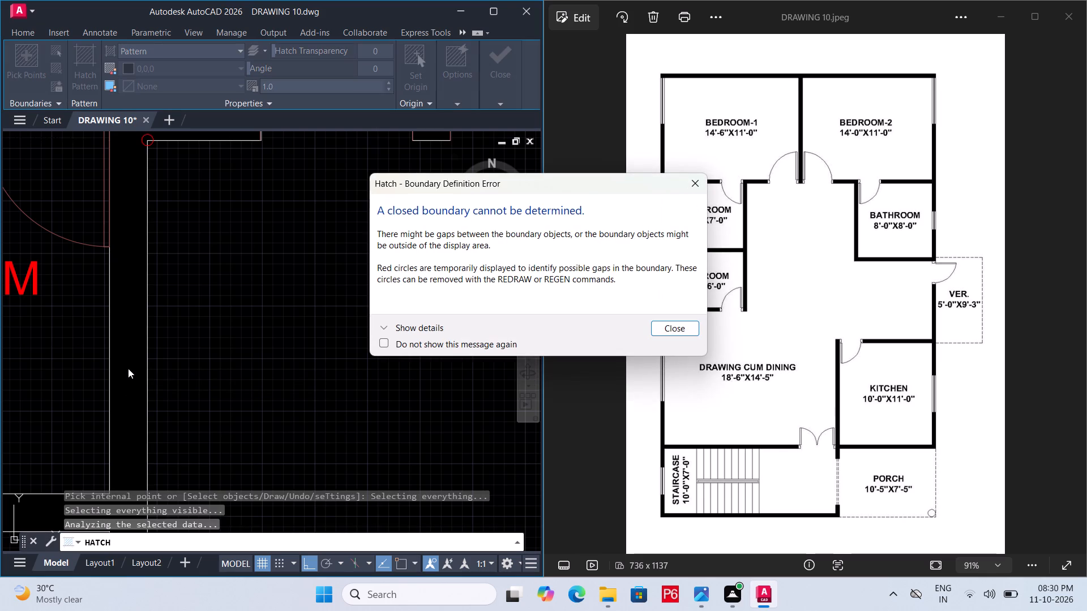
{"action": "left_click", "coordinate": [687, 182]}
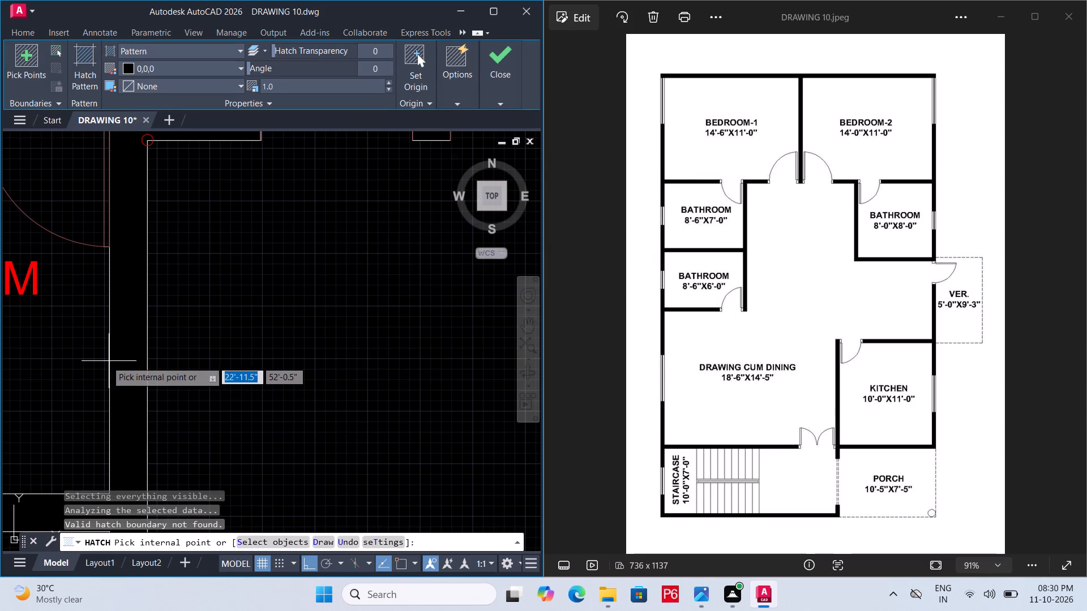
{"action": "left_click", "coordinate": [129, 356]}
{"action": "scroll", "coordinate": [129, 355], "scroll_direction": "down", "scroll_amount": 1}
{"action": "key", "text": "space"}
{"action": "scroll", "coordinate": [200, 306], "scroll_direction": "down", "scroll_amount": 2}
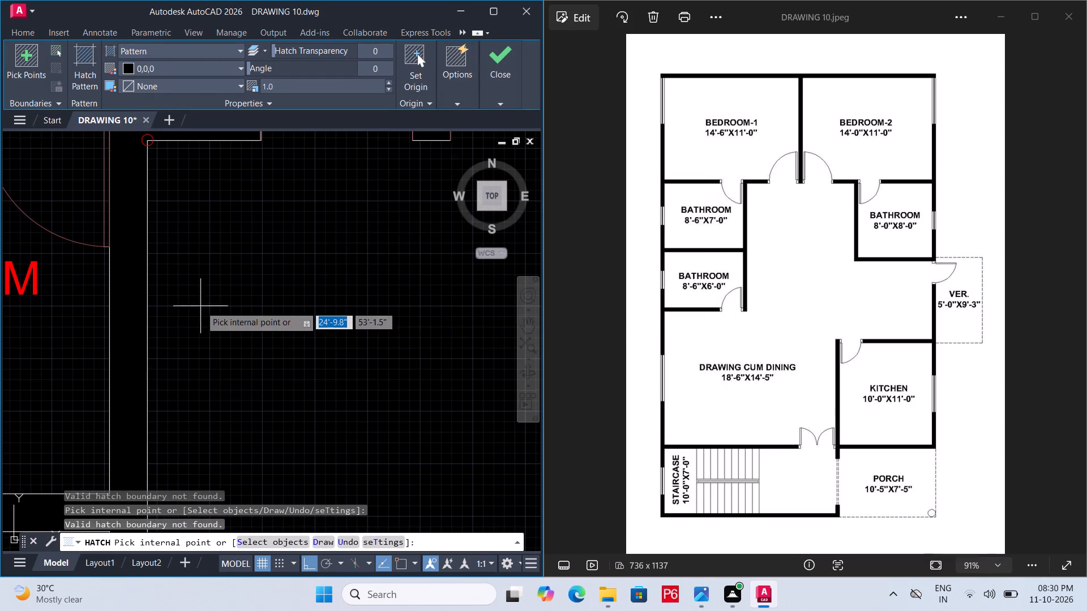
Hatch the kitchen's north wall together with the east wall section between the verandah door and the kitchen window.
{"action": "middle_click_drag", "start_coordinate": [190, 331], "coordinate": [146, 225]}
{"action": "scroll", "coordinate": [146, 225], "scroll_direction": "down", "scroll_amount": 1}
{"action": "scroll", "coordinate": [372, 407], "scroll_direction": "up", "scroll_amount": 1}
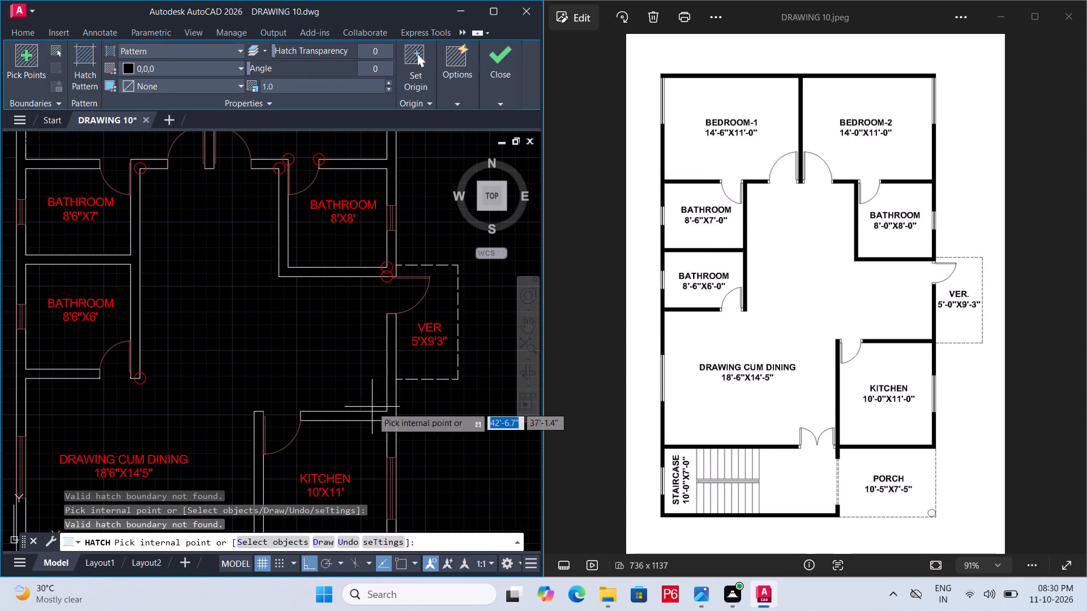
{"action": "scroll", "coordinate": [372, 407], "scroll_direction": "up", "scroll_amount": 1}
{"action": "middle_click_drag", "start_coordinate": [371, 394], "coordinate": [323, 291]}
{"action": "key", "text": "space"}
{"action": "left_click", "coordinate": [374, 331]}
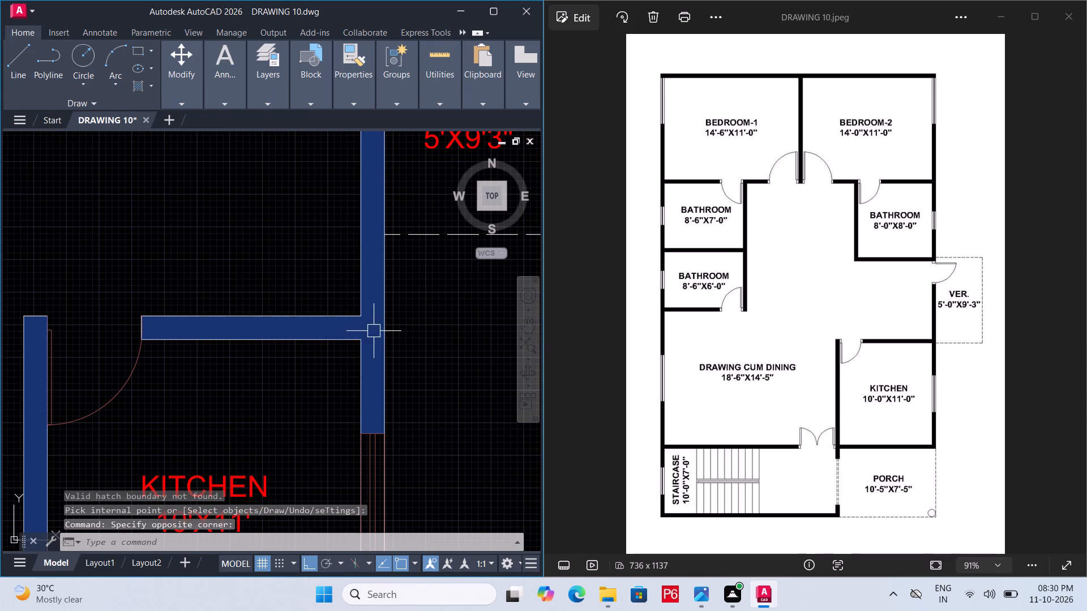
{"action": "scroll", "coordinate": [355, 377], "scroll_direction": "down", "scroll_amount": 3}
{"action": "key", "text": "space"}
{"action": "scroll", "coordinate": [274, 402], "scroll_direction": "down", "scroll_amount": 1}
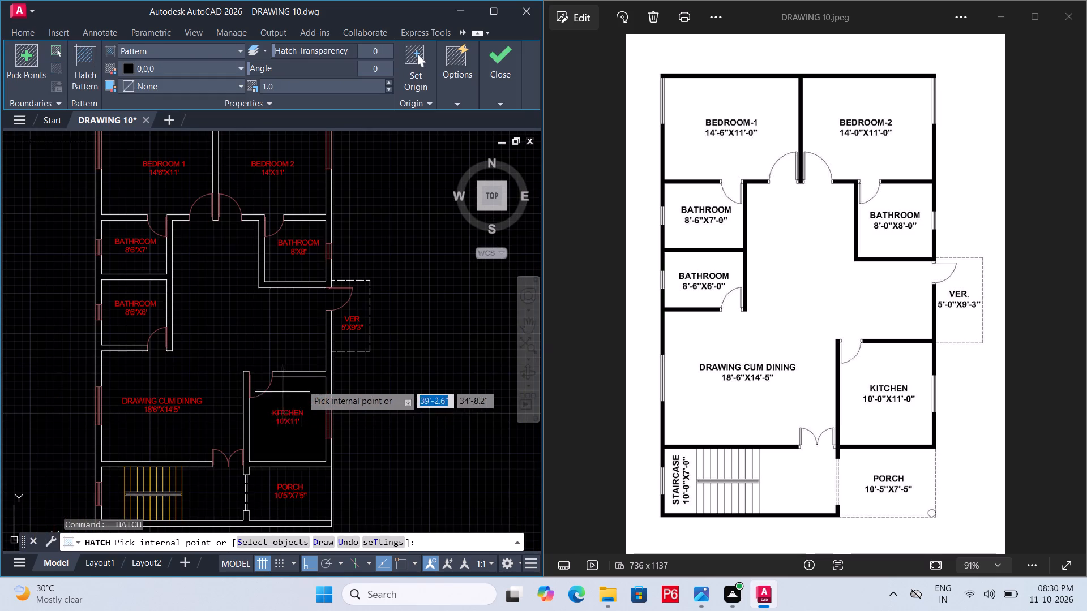
{"action": "scroll", "coordinate": [313, 382], "scroll_direction": "up", "scroll_amount": 2}
{"action": "left_click", "coordinate": [353, 364]}
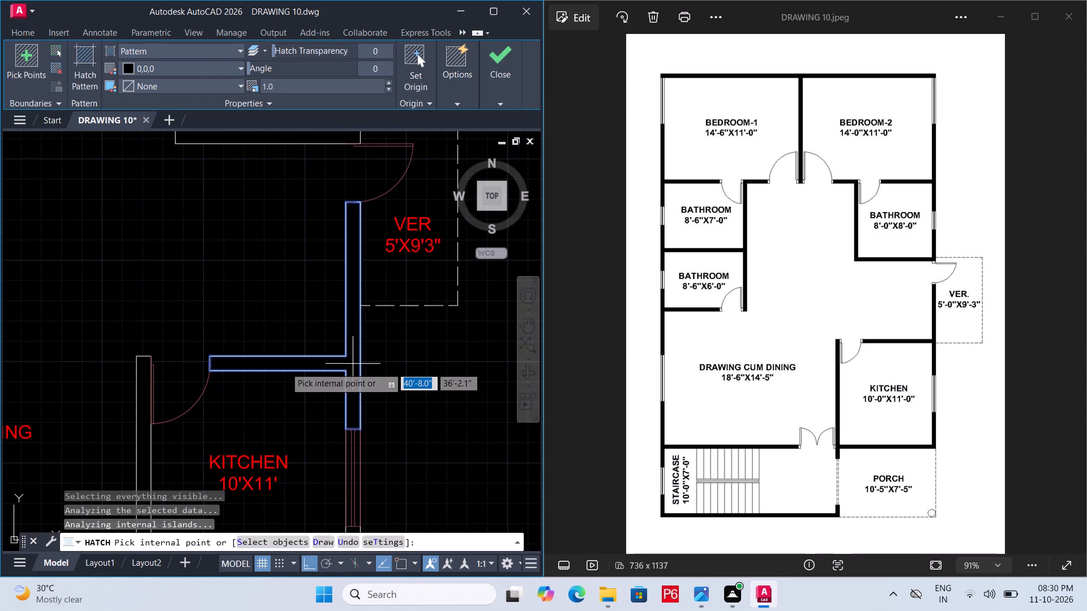
{"action": "scroll", "coordinate": [291, 374], "scroll_direction": "down", "scroll_amount": 3}
{"action": "key", "text": "space"}
Pick the kitchen's west and south walls and the drawing cum dining area's south wall with its west wall section for hatching.
{"action": "middle_click_drag", "start_coordinate": [301, 441], "coordinate": [303, 407]}
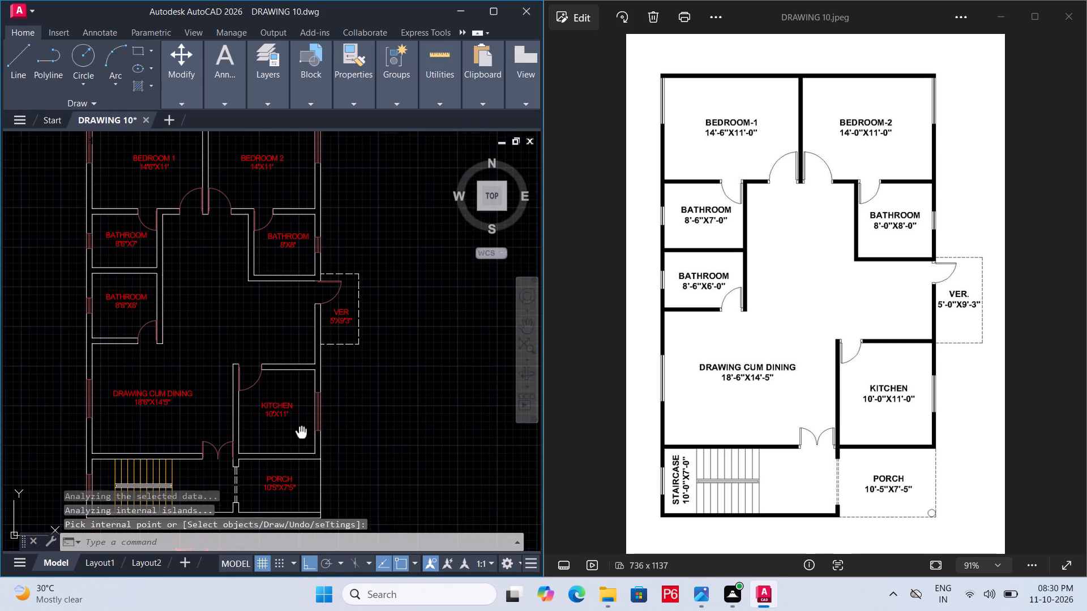
{"action": "middle_click_drag", "start_coordinate": [303, 407], "coordinate": [305, 402]}
{"action": "scroll", "coordinate": [229, 432], "scroll_direction": "up", "scroll_amount": 1}
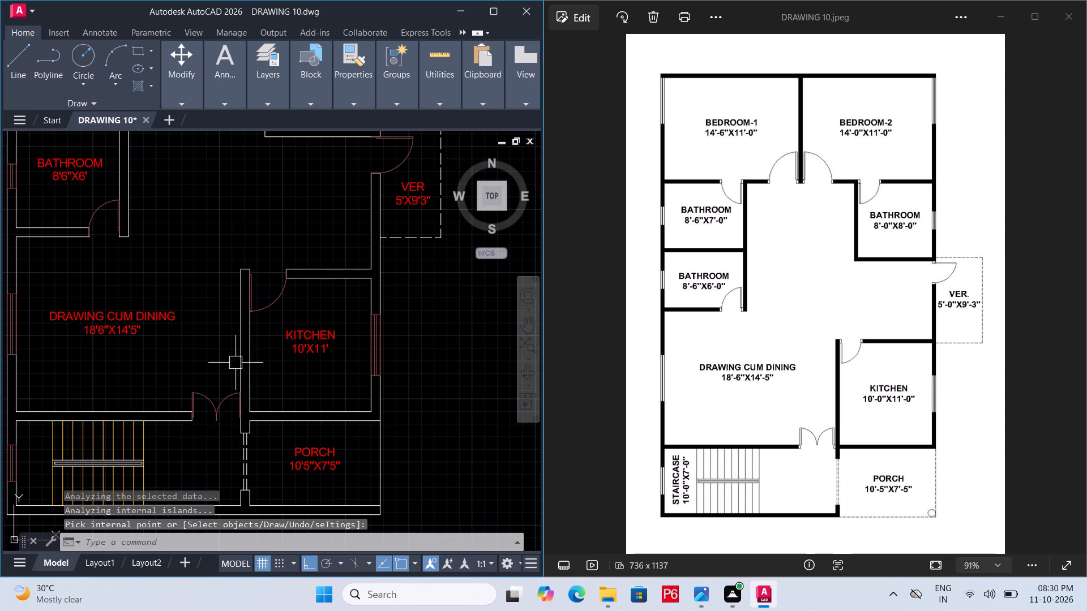
{"action": "left_click", "coordinate": [244, 364]}
{"action": "scroll", "coordinate": [243, 368], "scroll_direction": "up", "scroll_amount": 2}
{"action": "key", "text": "space"}
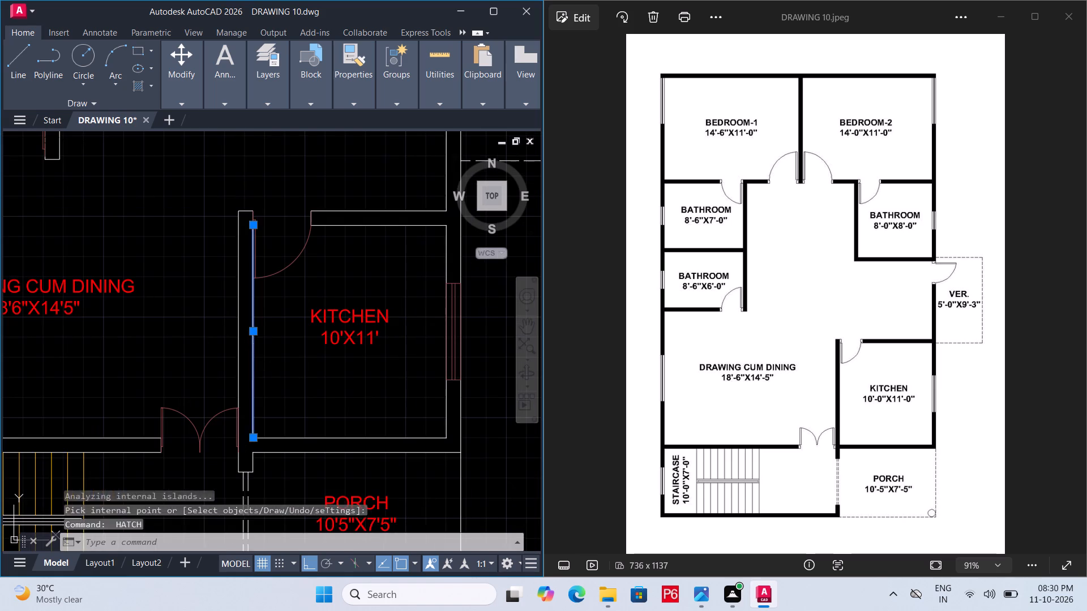
{"action": "left_click", "coordinate": [243, 367]}
{"action": "scroll", "coordinate": [244, 370], "scroll_direction": "down", "scroll_amount": 2}
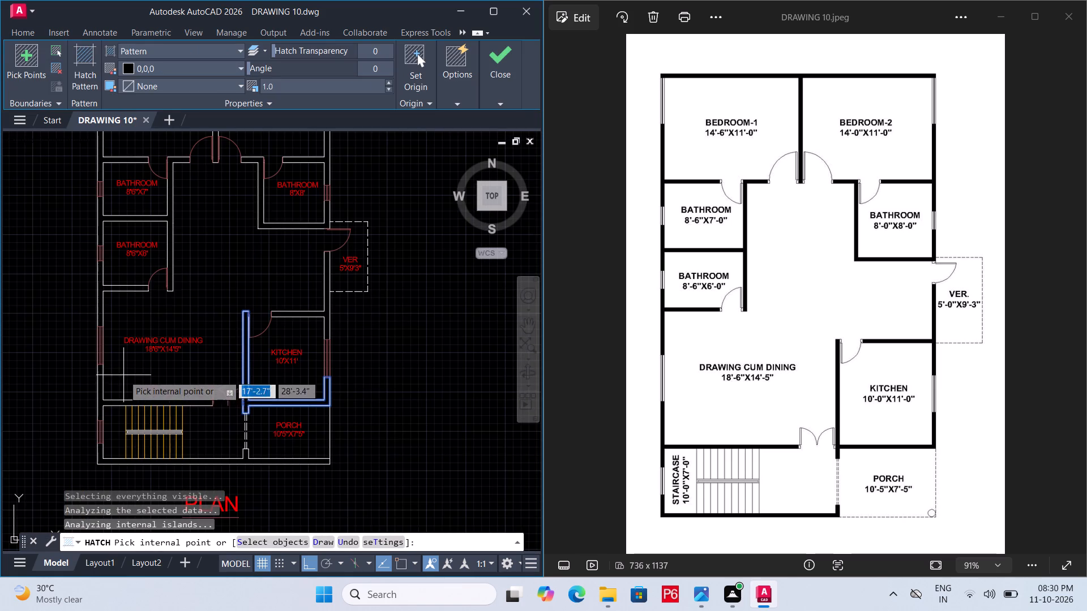
{"action": "scroll", "coordinate": [134, 395], "scroll_direction": "up", "scroll_amount": 3}
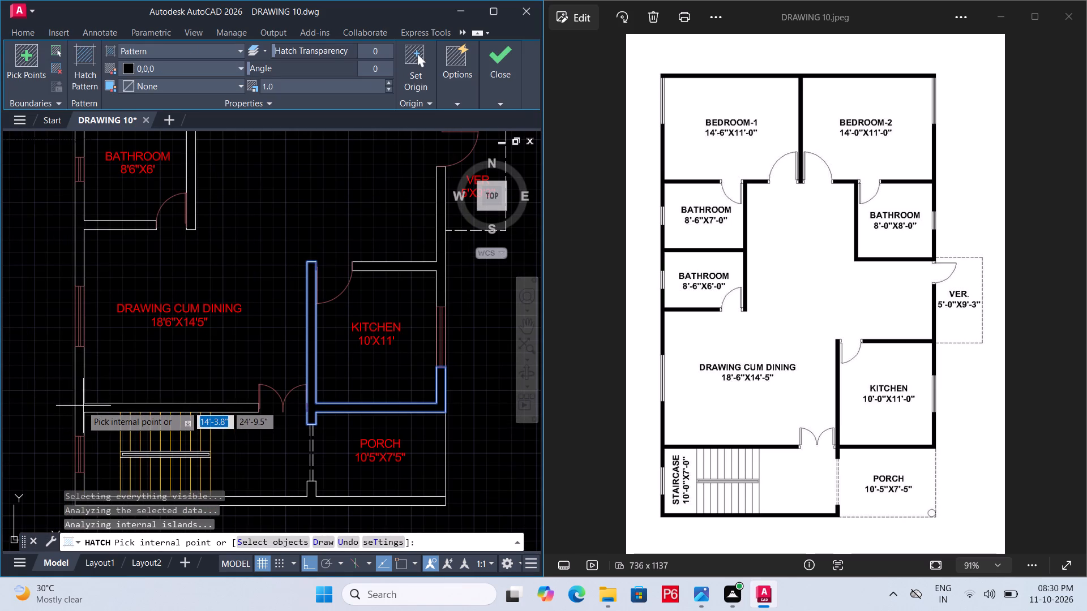
{"action": "left_click", "coordinate": [80, 406]}
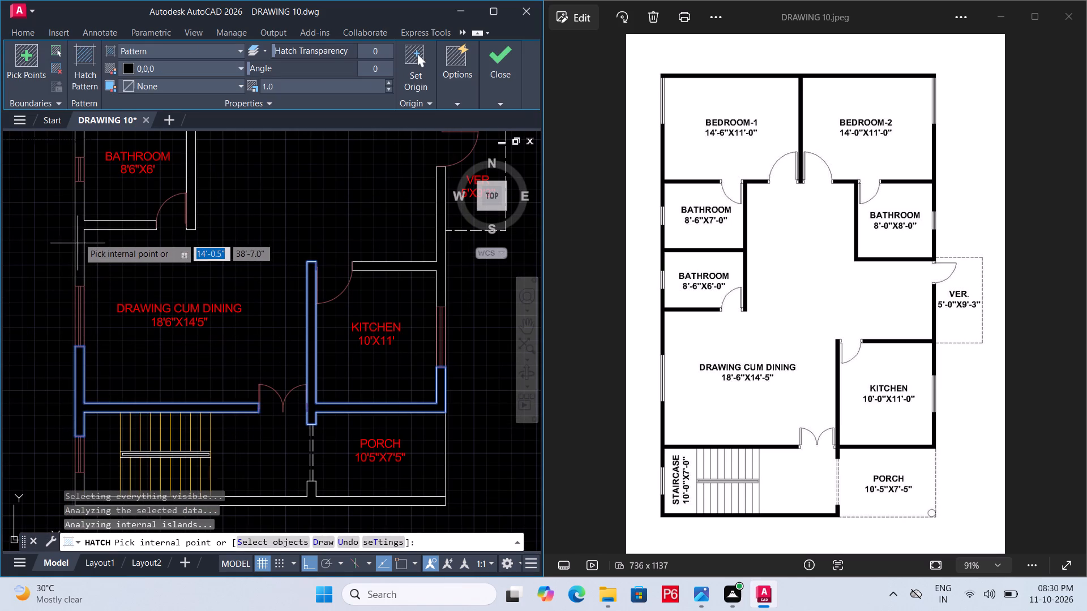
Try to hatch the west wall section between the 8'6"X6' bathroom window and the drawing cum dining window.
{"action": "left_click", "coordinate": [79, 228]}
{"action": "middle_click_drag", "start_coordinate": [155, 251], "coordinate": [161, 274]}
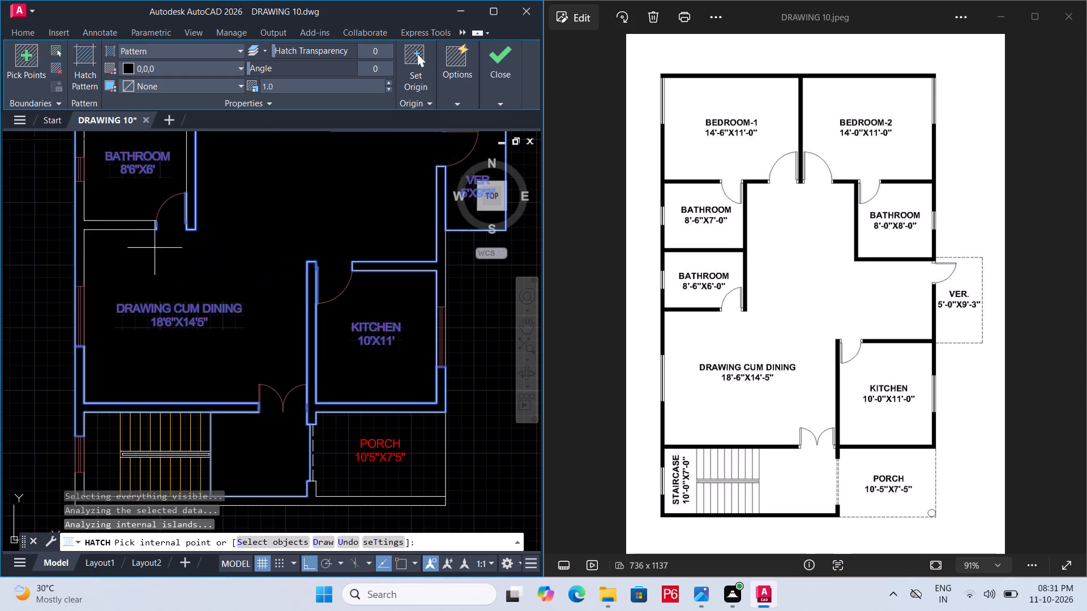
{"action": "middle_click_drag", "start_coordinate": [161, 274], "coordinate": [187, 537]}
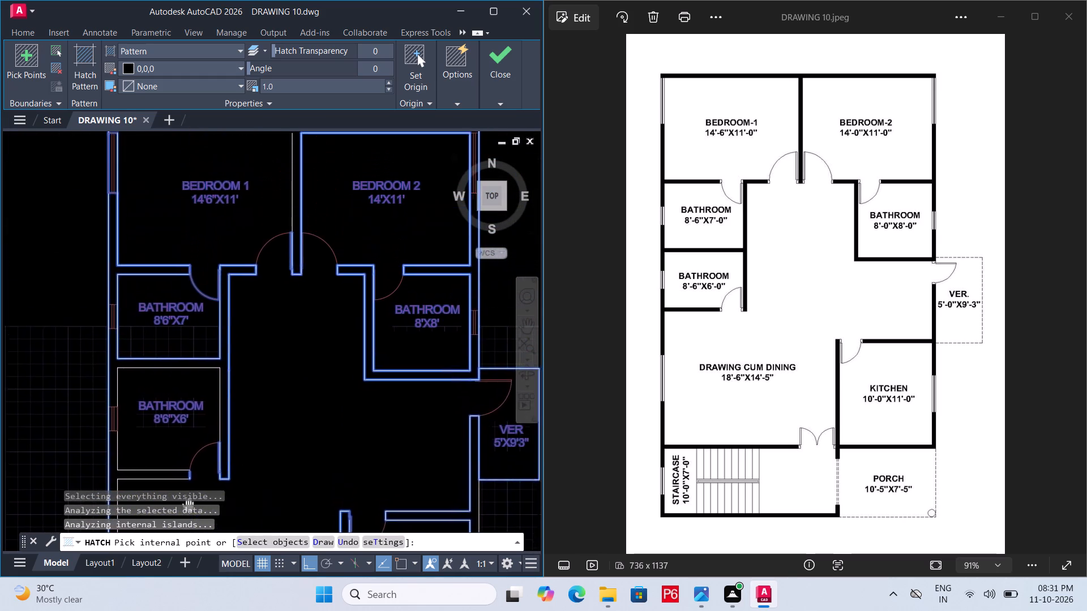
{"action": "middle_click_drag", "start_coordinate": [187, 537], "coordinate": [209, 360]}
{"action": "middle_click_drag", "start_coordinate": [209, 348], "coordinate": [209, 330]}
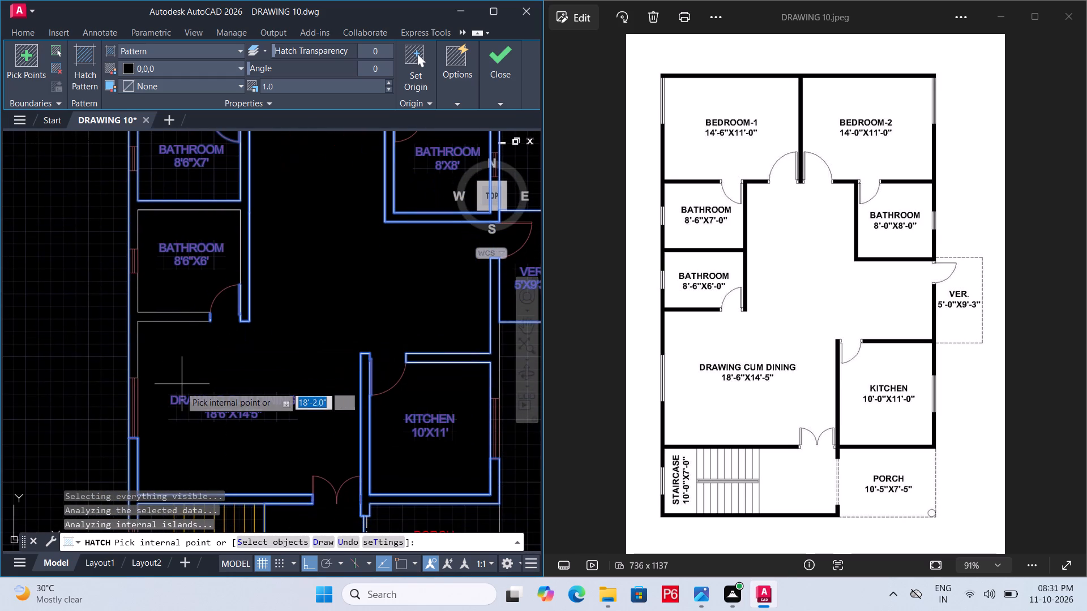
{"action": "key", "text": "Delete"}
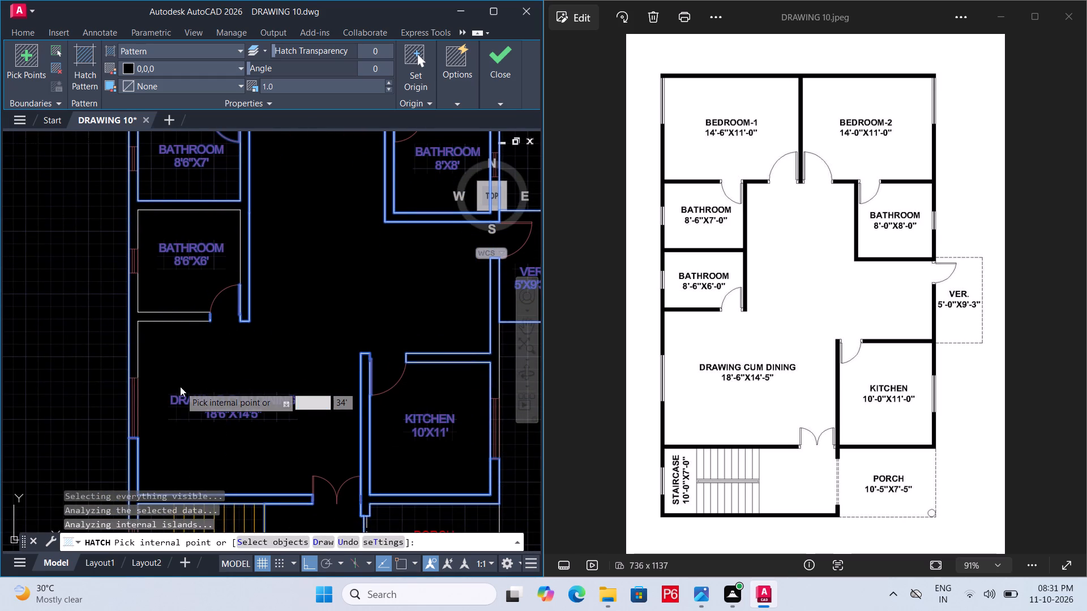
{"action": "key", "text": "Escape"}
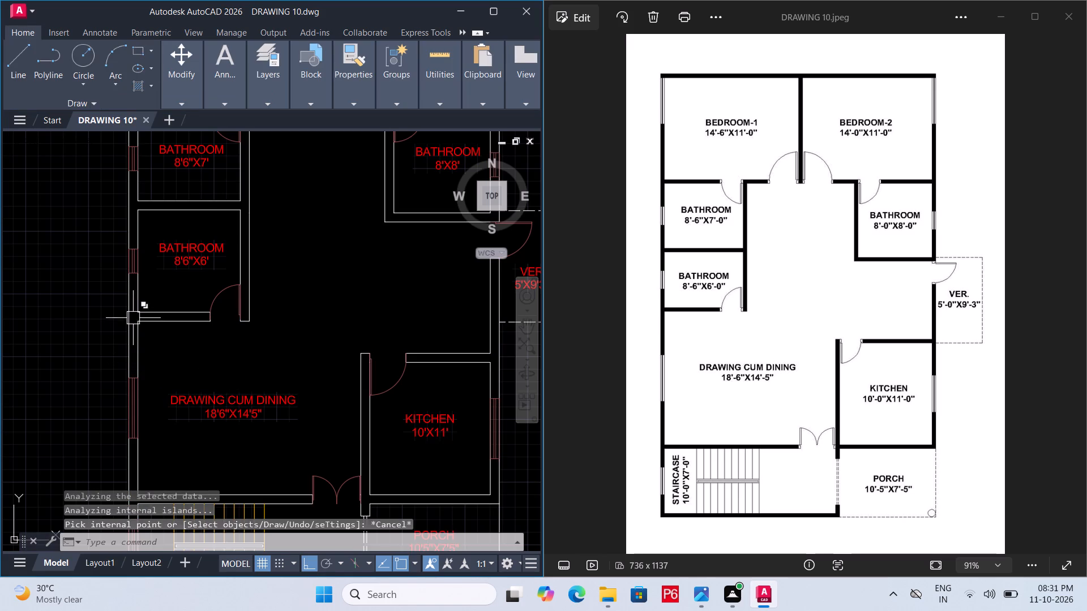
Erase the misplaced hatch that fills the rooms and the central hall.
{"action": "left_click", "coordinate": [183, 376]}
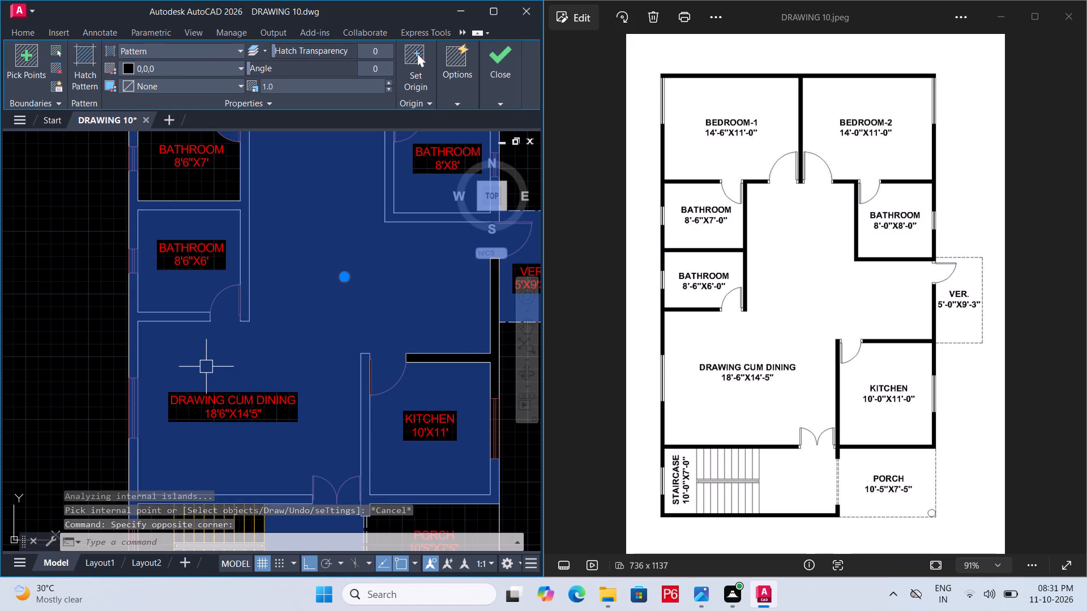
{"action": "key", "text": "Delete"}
Select the wall hatch and examine its coverage around the 8'6"X6' bathroom and across the whole plan.
{"action": "middle_click_drag", "start_coordinate": [148, 298], "coordinate": [135, 358]}
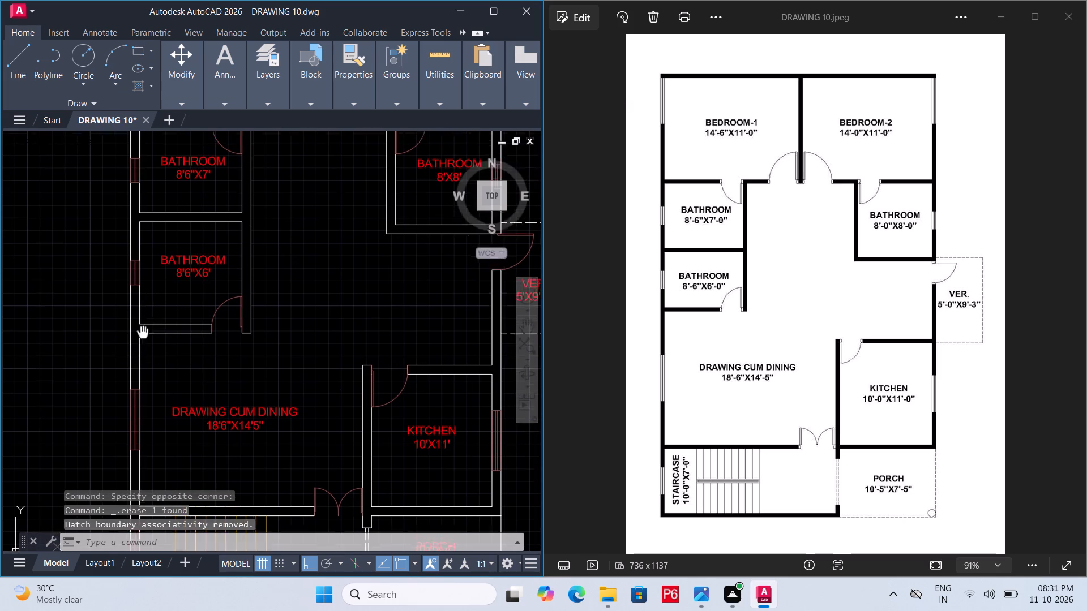
{"action": "middle_click_drag", "start_coordinate": [135, 358], "coordinate": [135, 359]}
{"action": "scroll", "coordinate": [194, 304], "scroll_direction": "up", "scroll_amount": 3}
{"action": "middle_click_drag", "start_coordinate": [280, 286], "coordinate": [252, 315]}
{"action": "scroll", "coordinate": [177, 238], "scroll_direction": "down", "scroll_amount": 3}
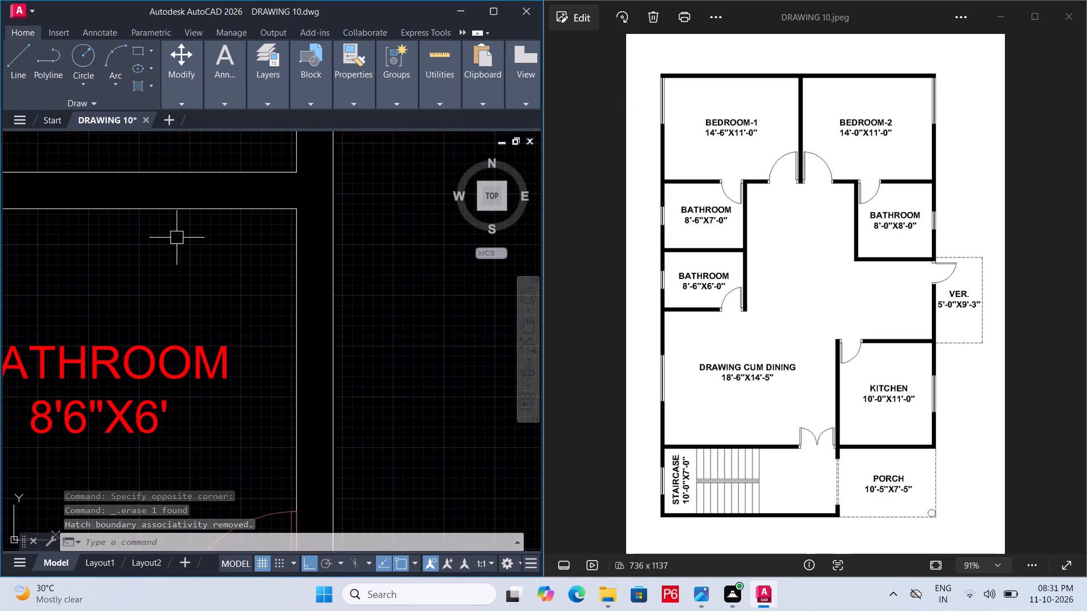
{"action": "scroll", "coordinate": [177, 238], "scroll_direction": "down", "scroll_amount": 1}
{"action": "double_click", "coordinate": [165, 328]}
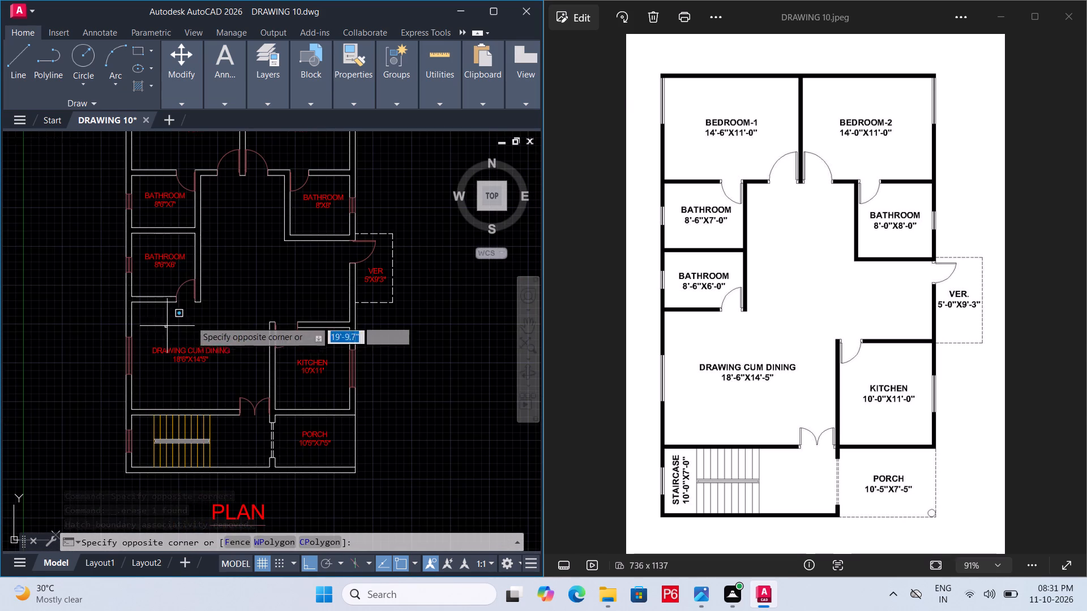
{"action": "left_click", "coordinate": [225, 319]}
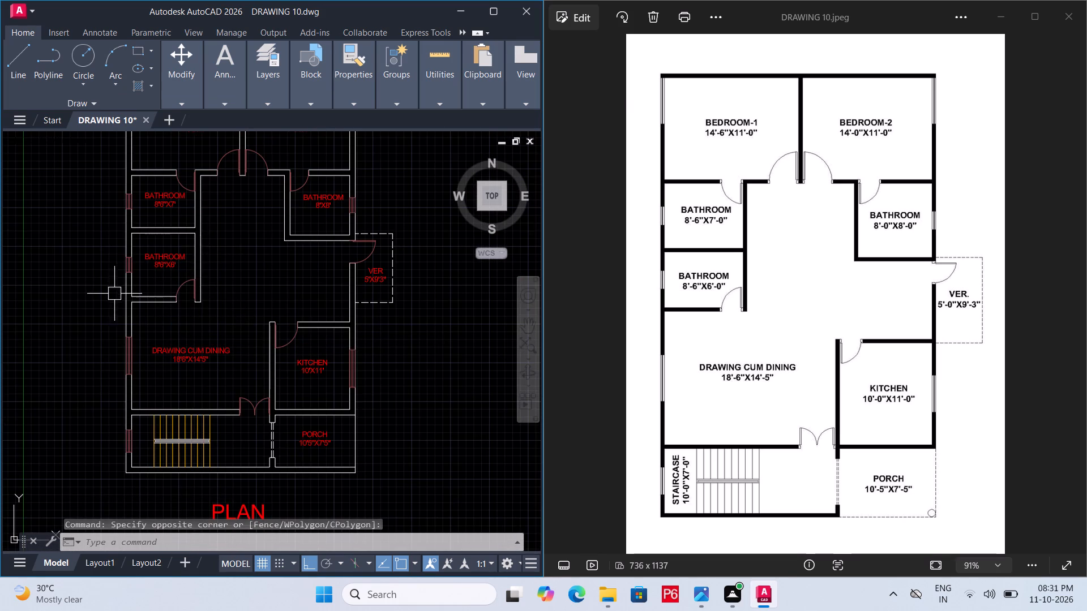
{"action": "scroll", "coordinate": [114, 294], "scroll_direction": "up", "scroll_amount": 3}
{"action": "middle_click_drag", "start_coordinate": [172, 324], "coordinate": [24, 452]}
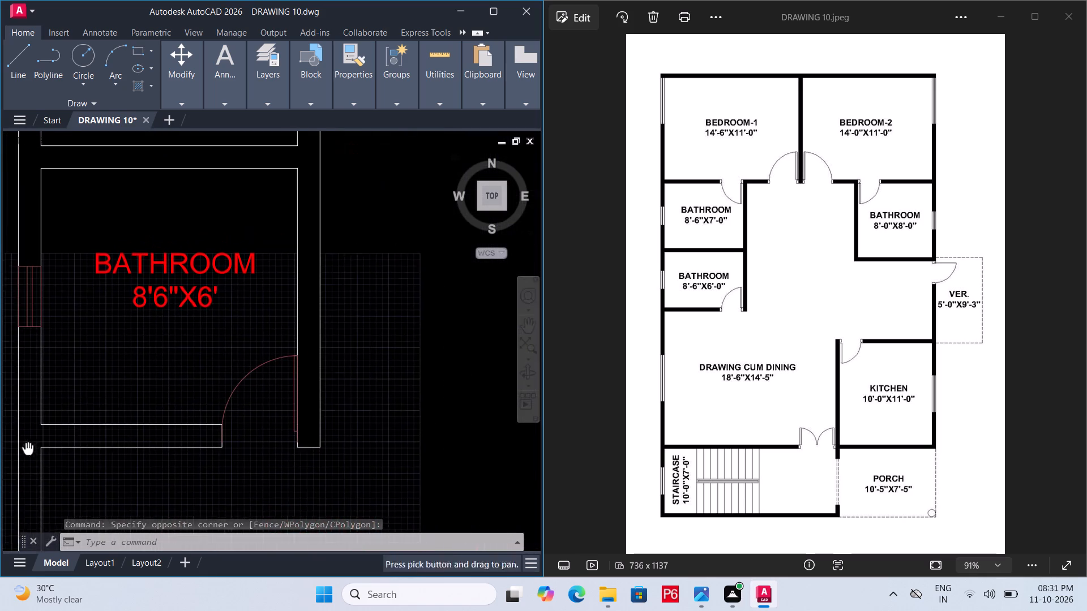
{"action": "left_click", "coordinate": [296, 167]}
{"action": "scroll", "coordinate": [200, 276], "scroll_direction": "down", "scroll_amount": 2}
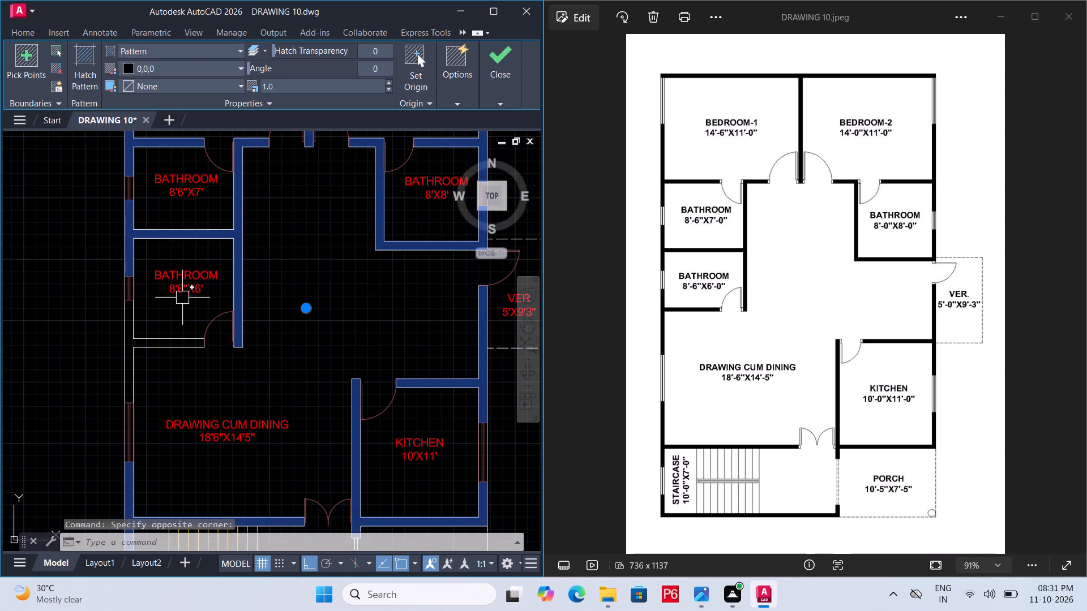
{"action": "scroll", "coordinate": [174, 314], "scroll_direction": "down", "scroll_amount": 2}
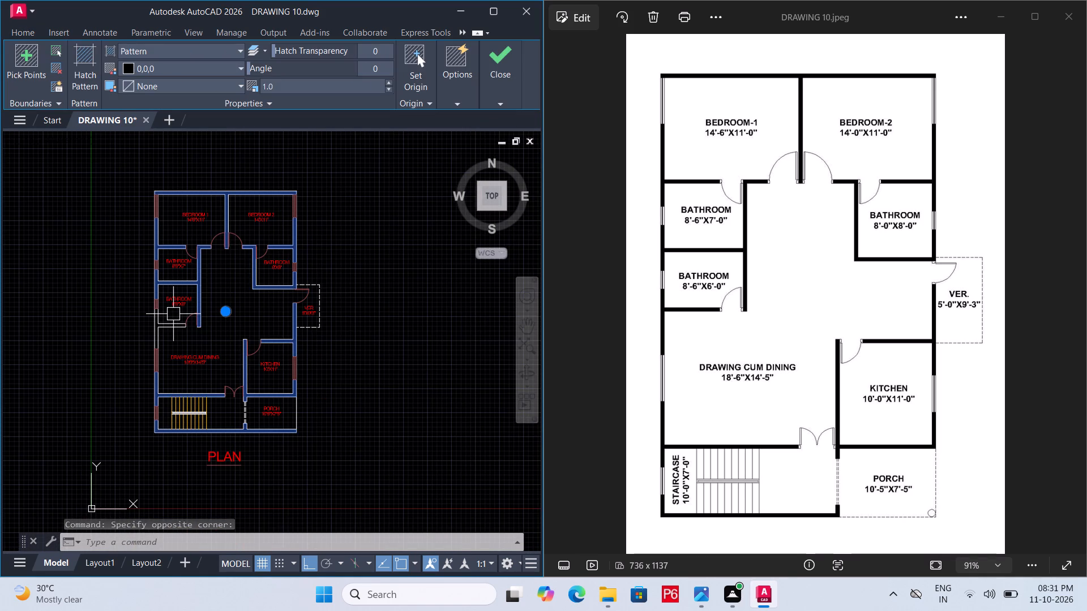
{"action": "scroll", "coordinate": [173, 314], "scroll_direction": "up", "scroll_amount": 2}
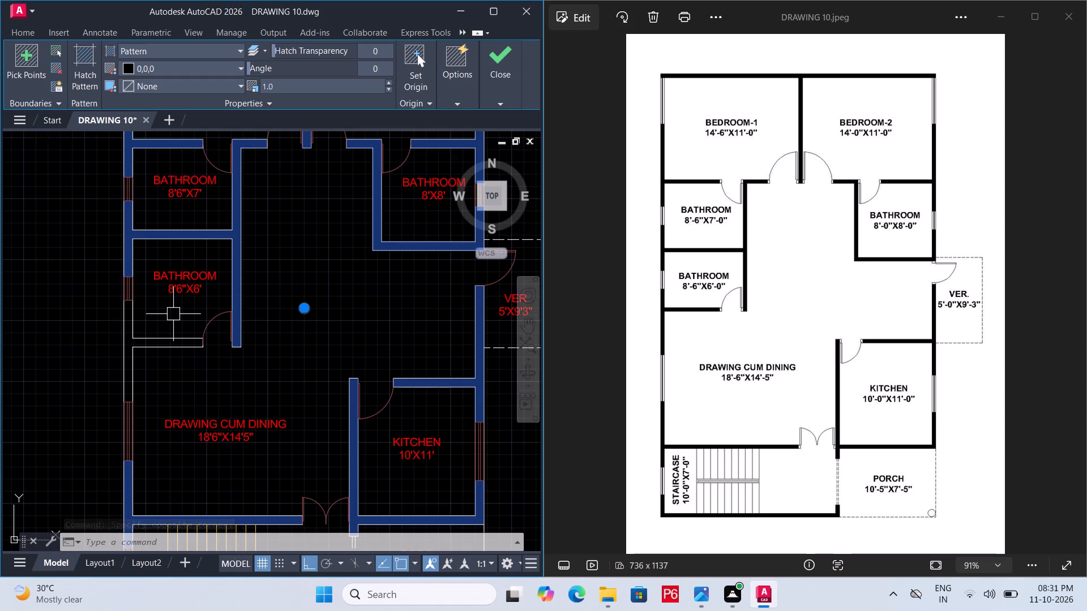
Save the DRAWING 10 file.
{"action": "key", "text": "ctrl+s"}
{"action": "key", "text": "ctrl+s"}
{"action": "key", "text": "ctrl+s"}
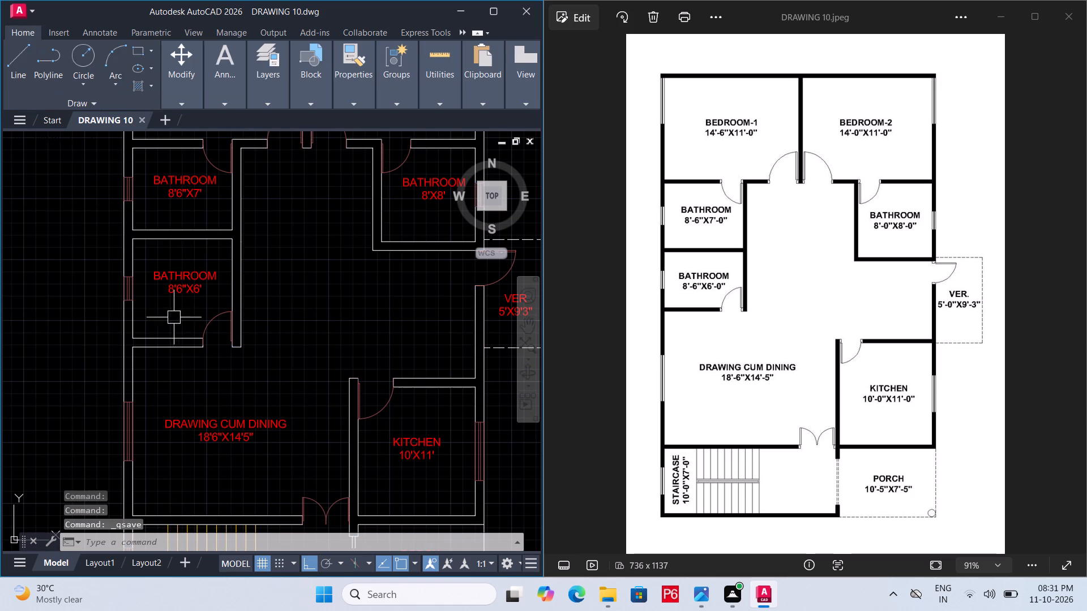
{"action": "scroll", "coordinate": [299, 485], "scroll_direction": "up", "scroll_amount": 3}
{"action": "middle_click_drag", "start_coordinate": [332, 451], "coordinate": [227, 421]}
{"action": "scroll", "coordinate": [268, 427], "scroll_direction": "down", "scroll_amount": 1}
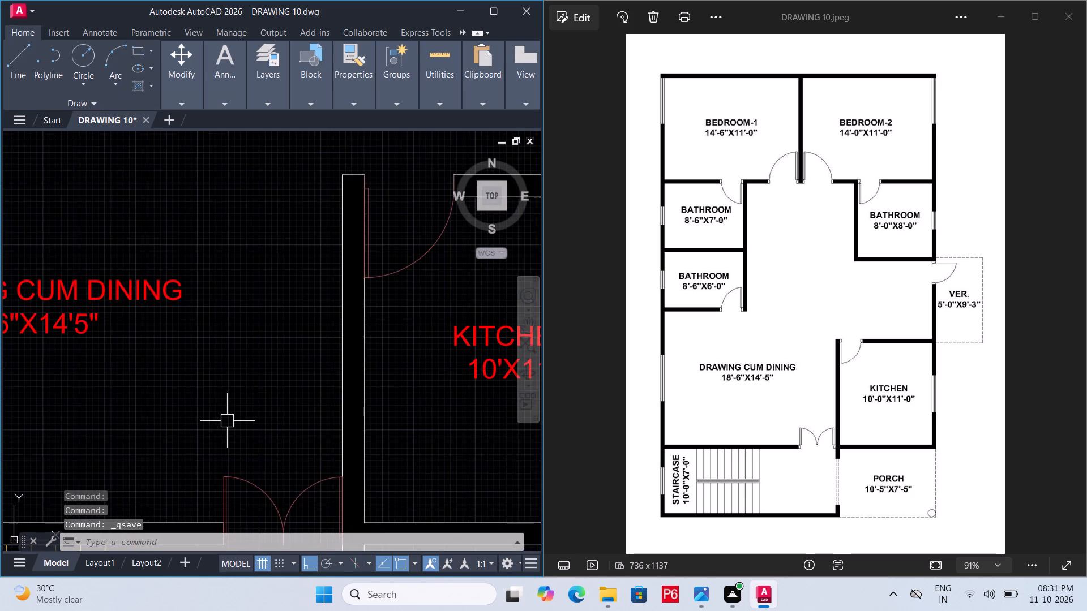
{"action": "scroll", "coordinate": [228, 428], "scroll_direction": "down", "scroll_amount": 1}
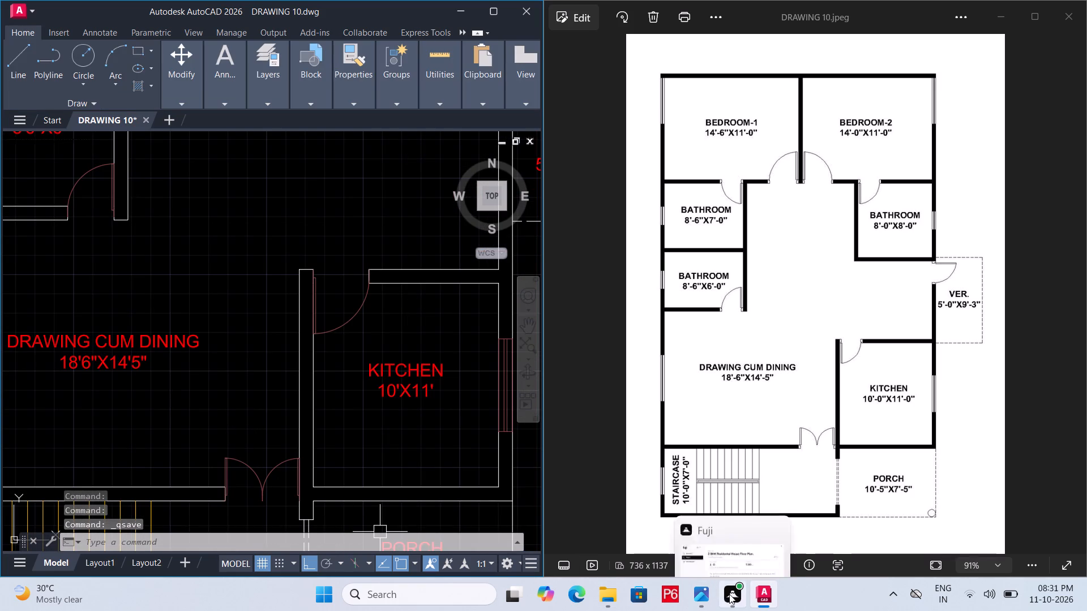
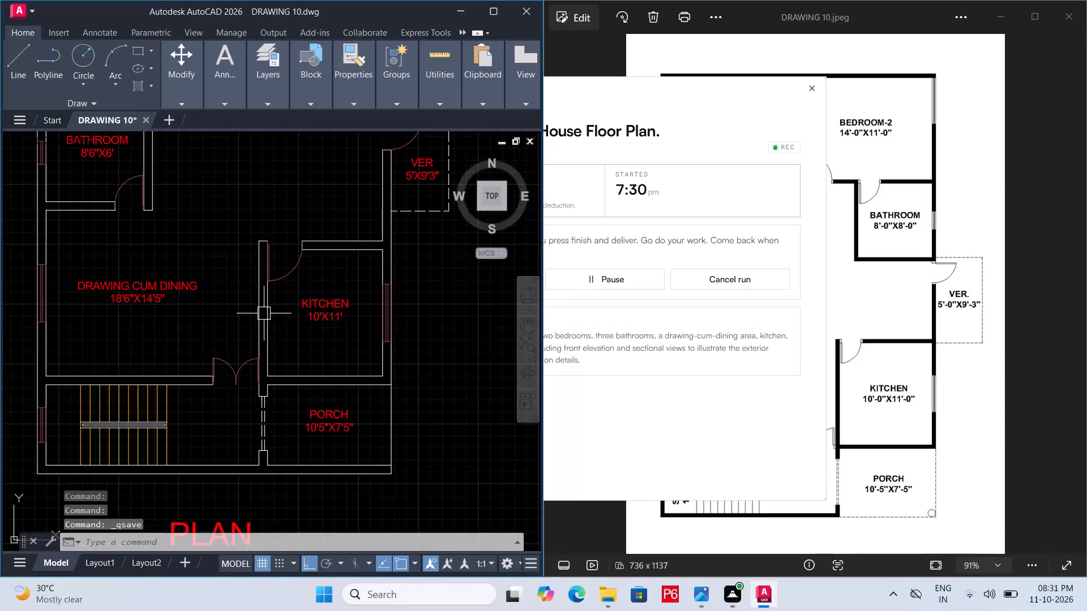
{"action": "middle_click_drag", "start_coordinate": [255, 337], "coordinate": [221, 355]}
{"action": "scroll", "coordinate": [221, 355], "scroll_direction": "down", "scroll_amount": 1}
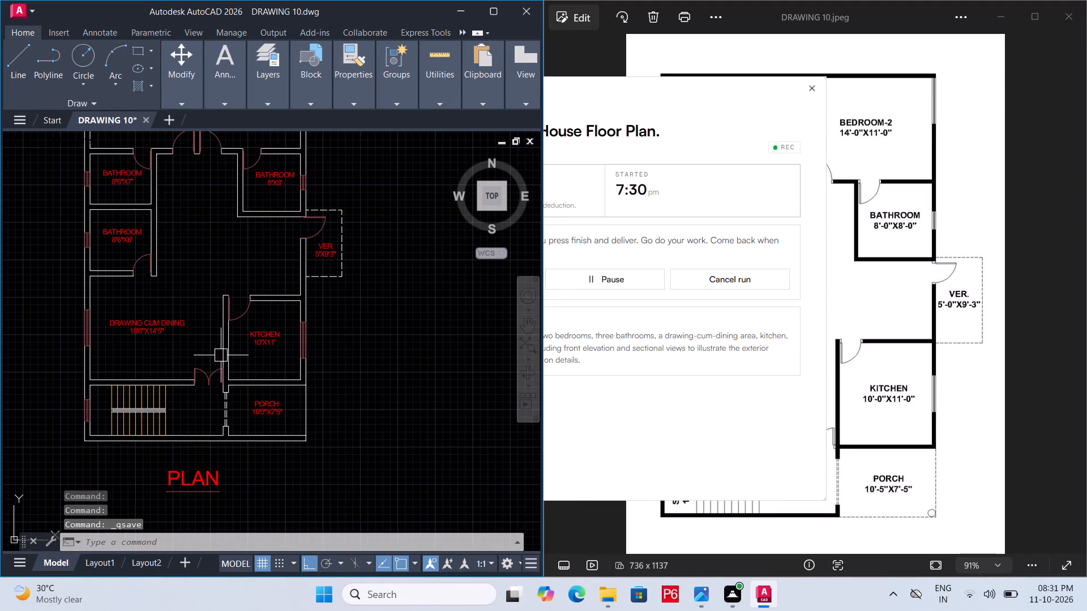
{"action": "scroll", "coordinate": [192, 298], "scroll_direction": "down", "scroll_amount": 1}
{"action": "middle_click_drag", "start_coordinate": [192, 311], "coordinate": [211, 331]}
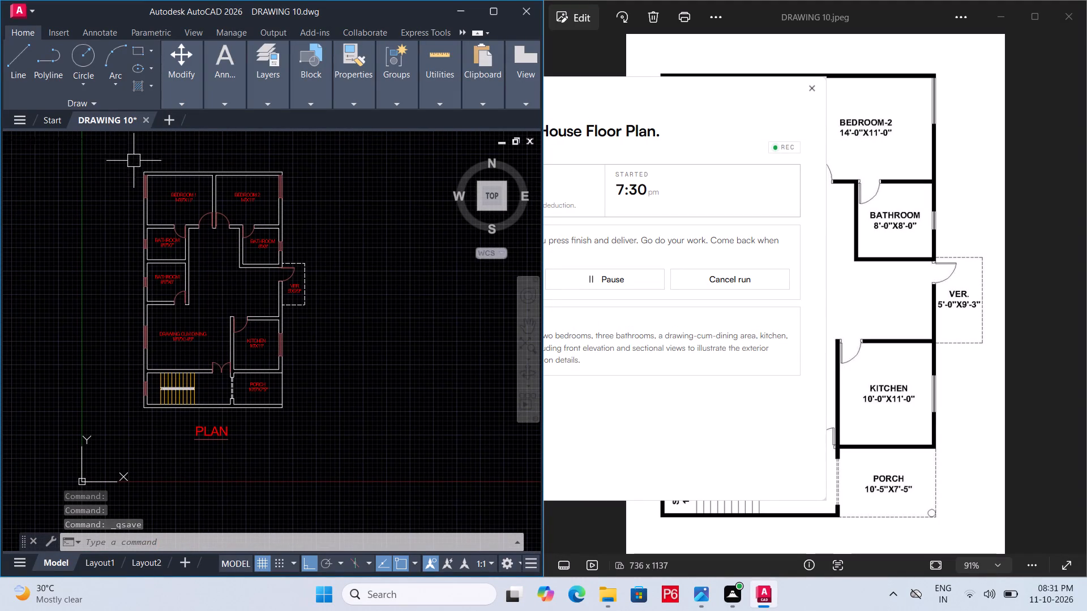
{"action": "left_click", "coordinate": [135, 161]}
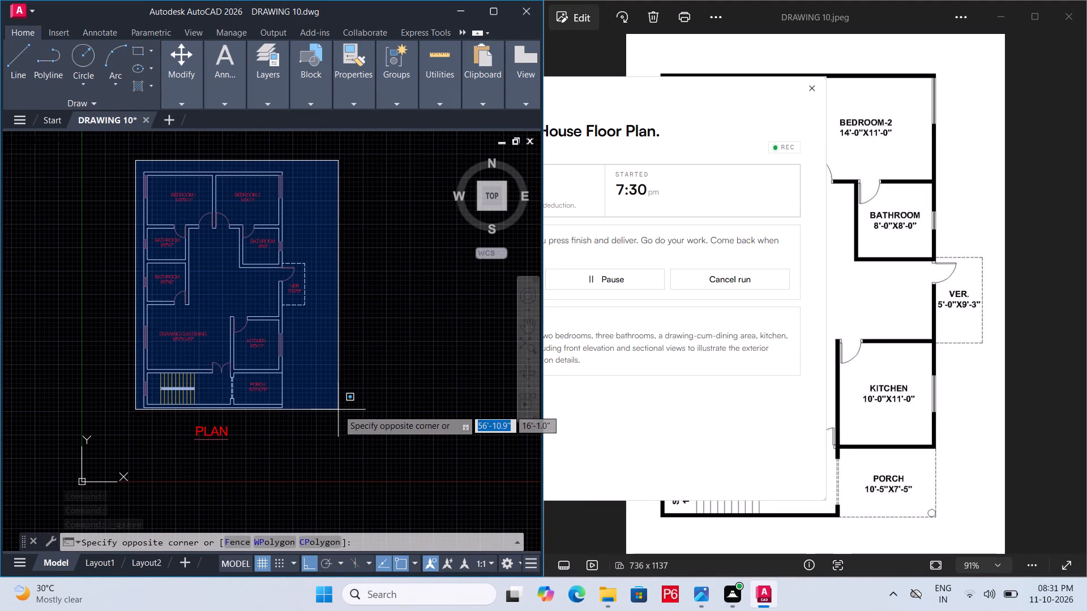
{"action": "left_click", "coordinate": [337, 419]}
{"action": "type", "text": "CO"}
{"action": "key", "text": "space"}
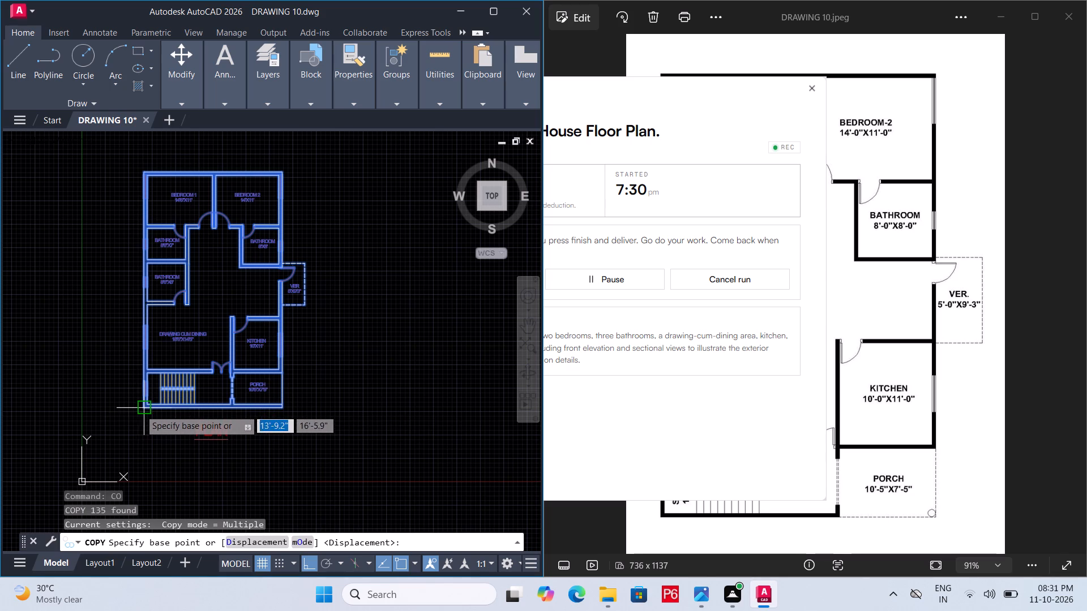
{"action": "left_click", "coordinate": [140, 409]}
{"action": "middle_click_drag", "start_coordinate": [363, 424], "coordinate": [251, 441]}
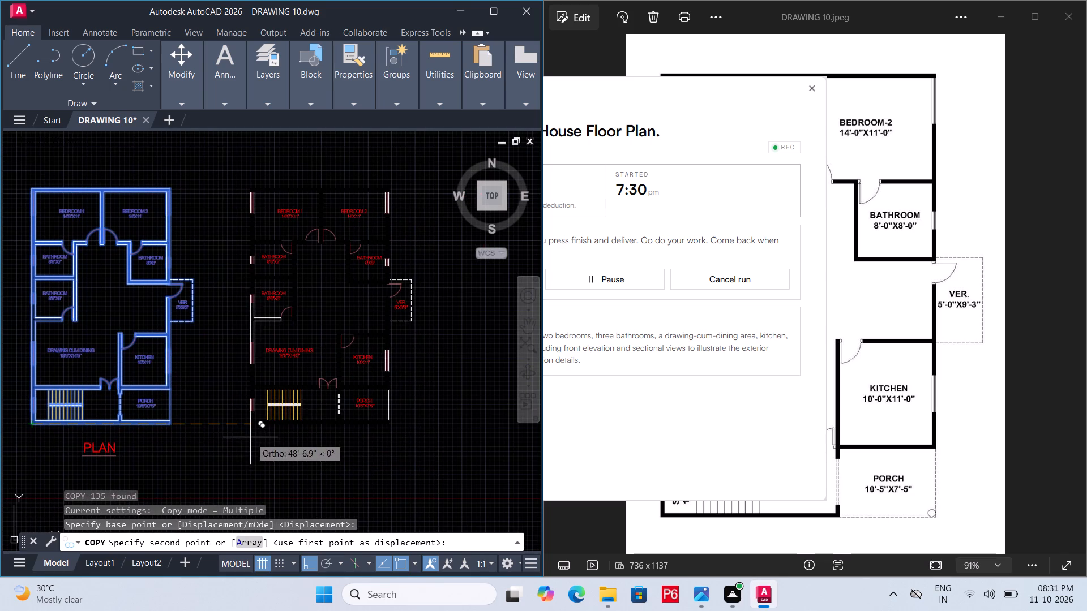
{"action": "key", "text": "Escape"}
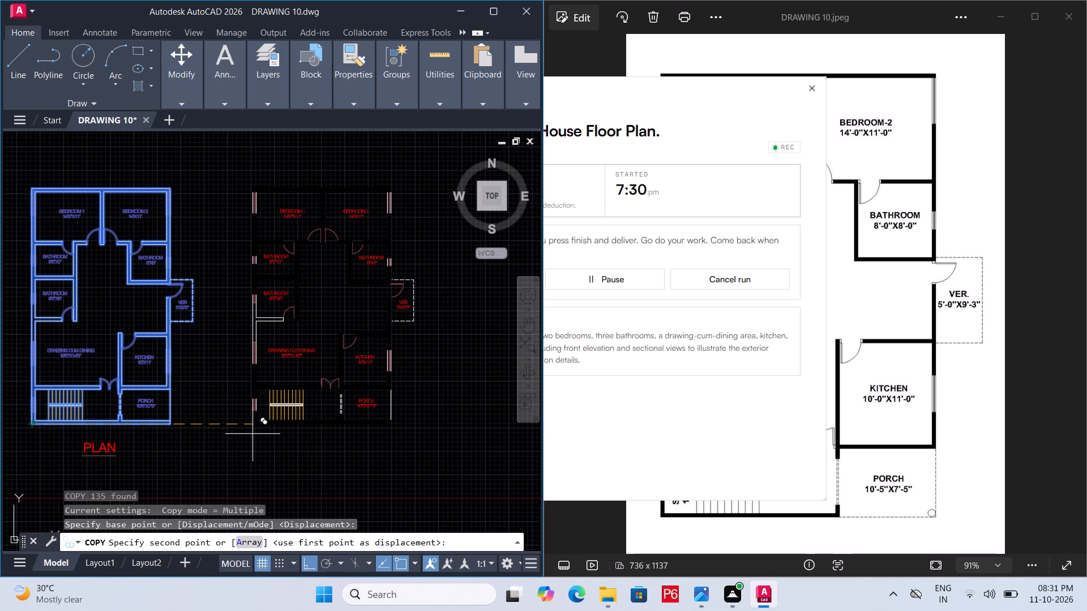
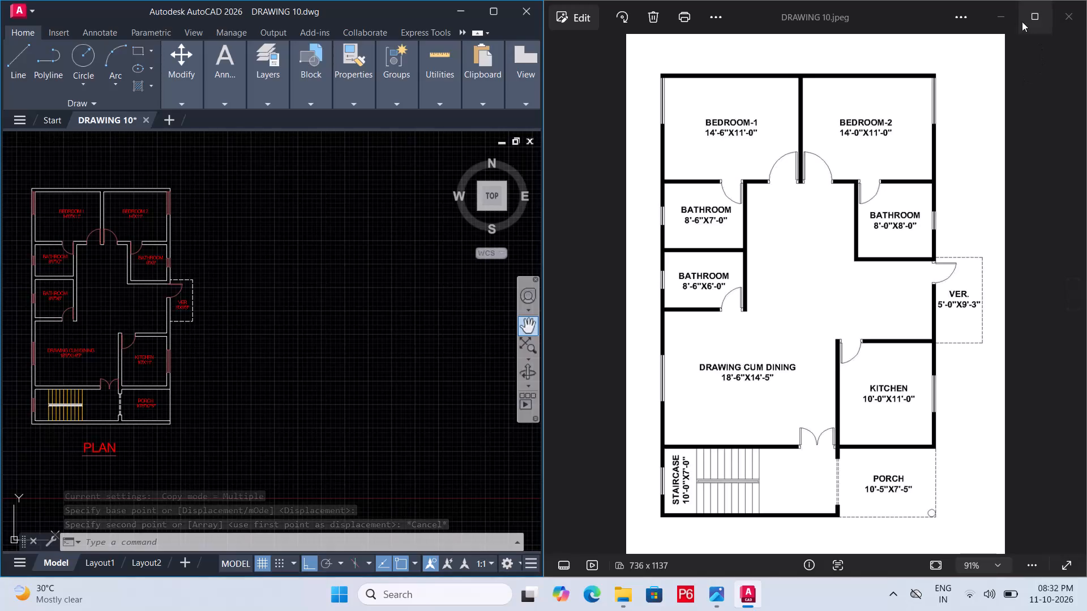
Minimize the reference image and the drawing windows, and launch the Fuji application from the desktop.
{"action": "left_click", "coordinate": [995, 21]}
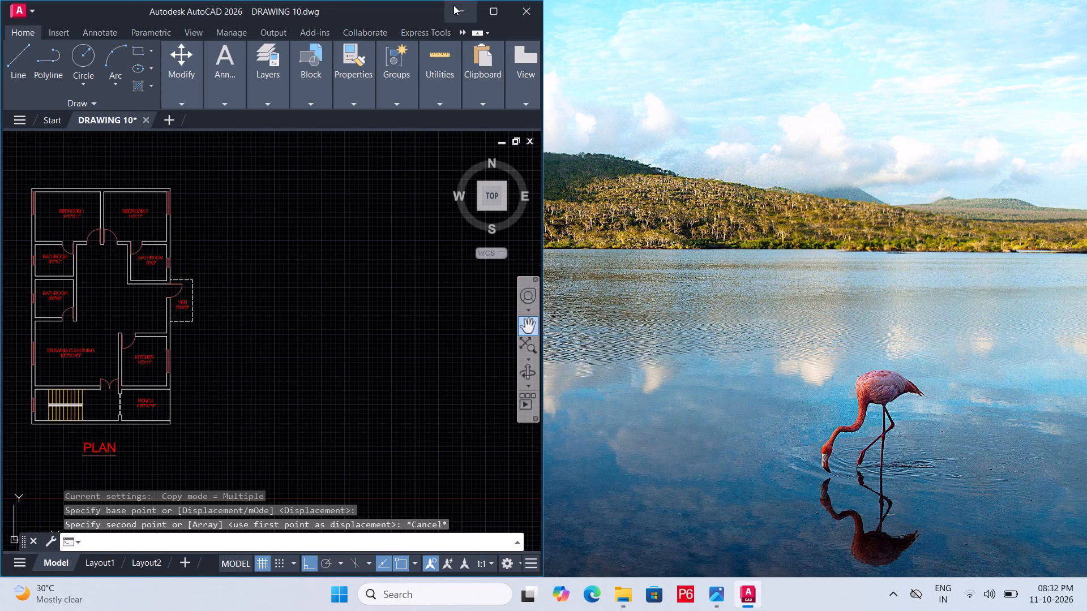
{"action": "left_click", "coordinate": [462, 8]}
{"action": "left_click", "coordinate": [457, 12]}
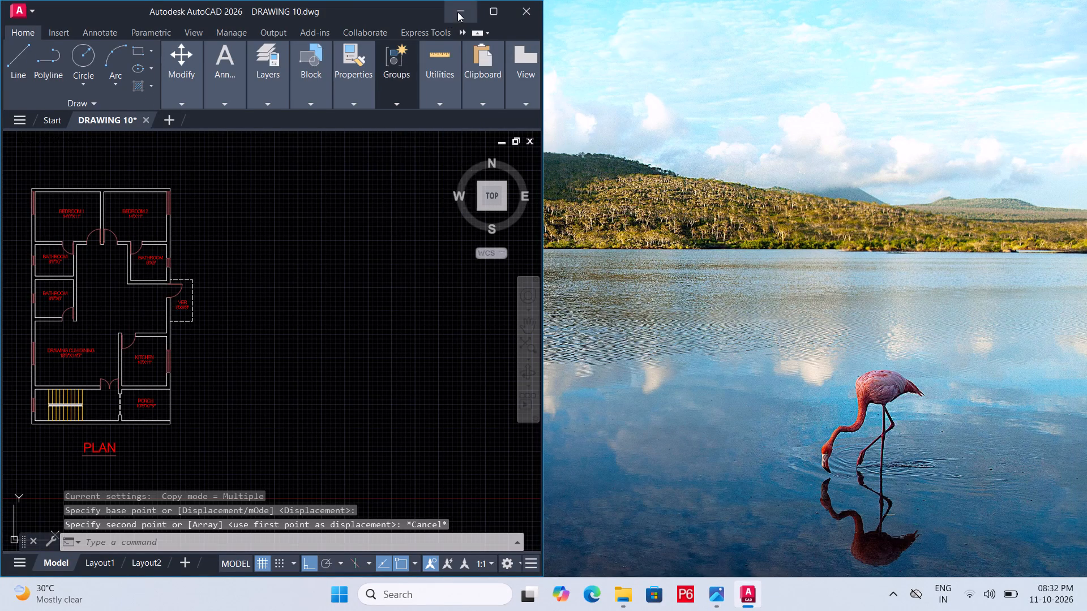
{"action": "double_click", "coordinate": [89, 389]}
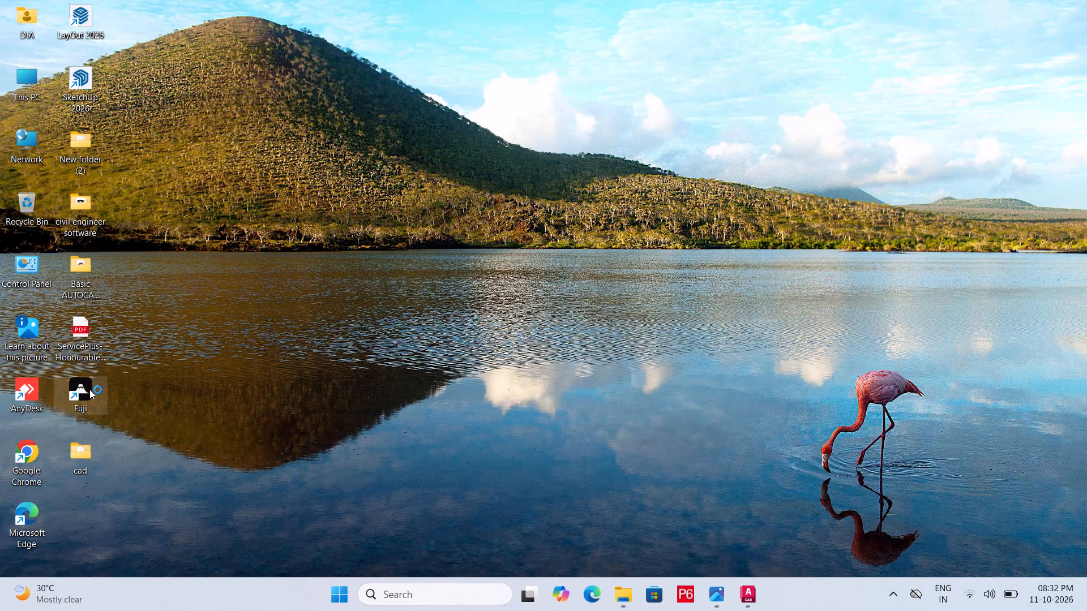
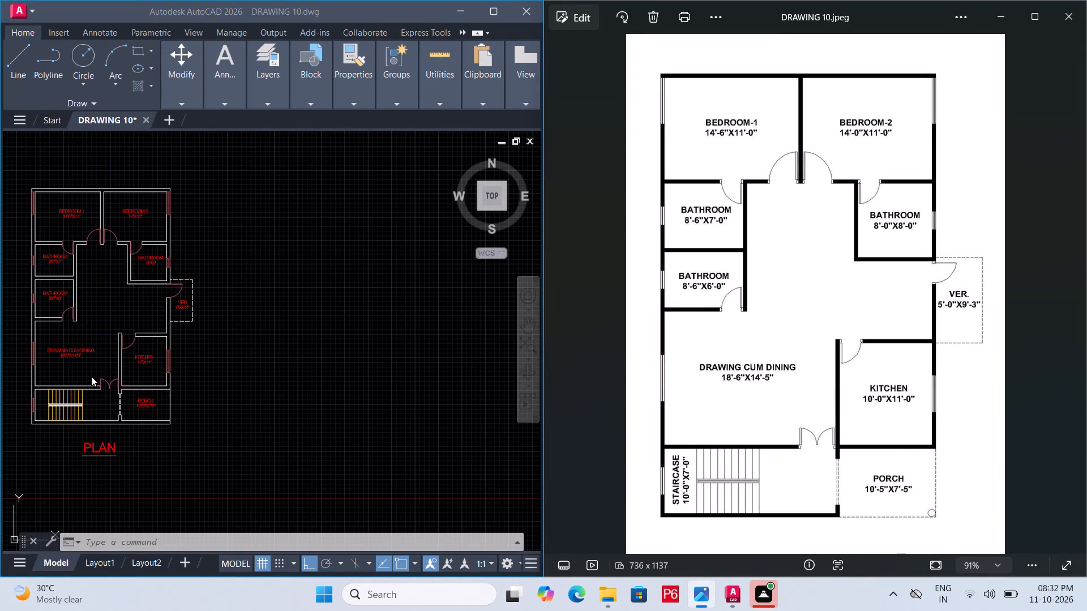
Copy the whole floor plan, without its PLAN title, about 46' horizontally to the east of the original.
{"action": "middle_click_drag", "start_coordinate": [91, 376], "coordinate": [240, 389]}
{"action": "scroll", "coordinate": [91, 376], "scroll_direction": "up", "scroll_amount": 1}
{"action": "scroll", "coordinate": [240, 389], "scroll_direction": "down", "scroll_amount": 1}
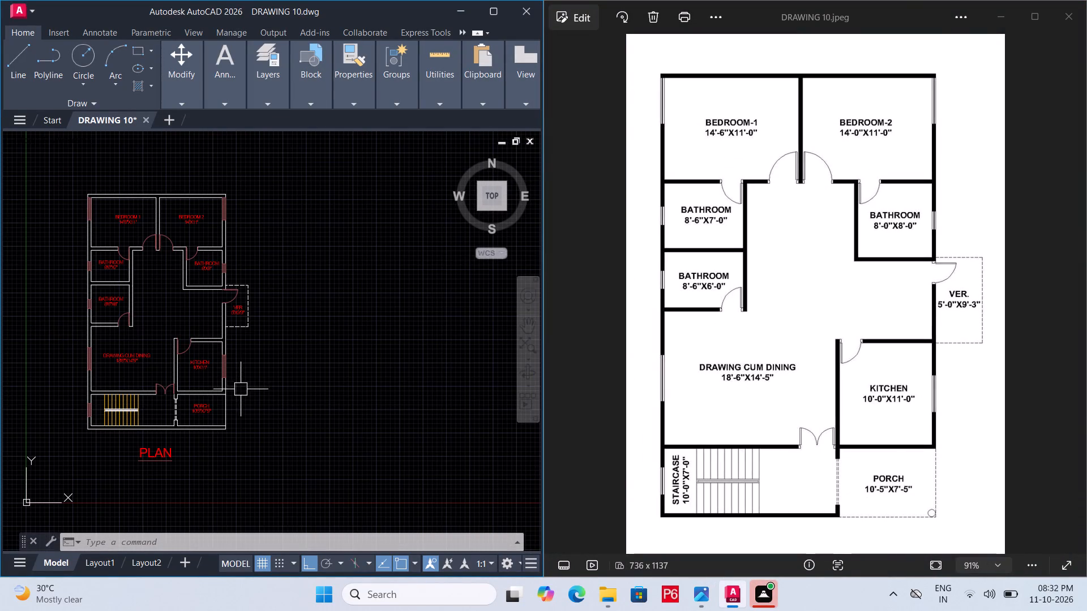
{"action": "left_click", "coordinate": [79, 181]}
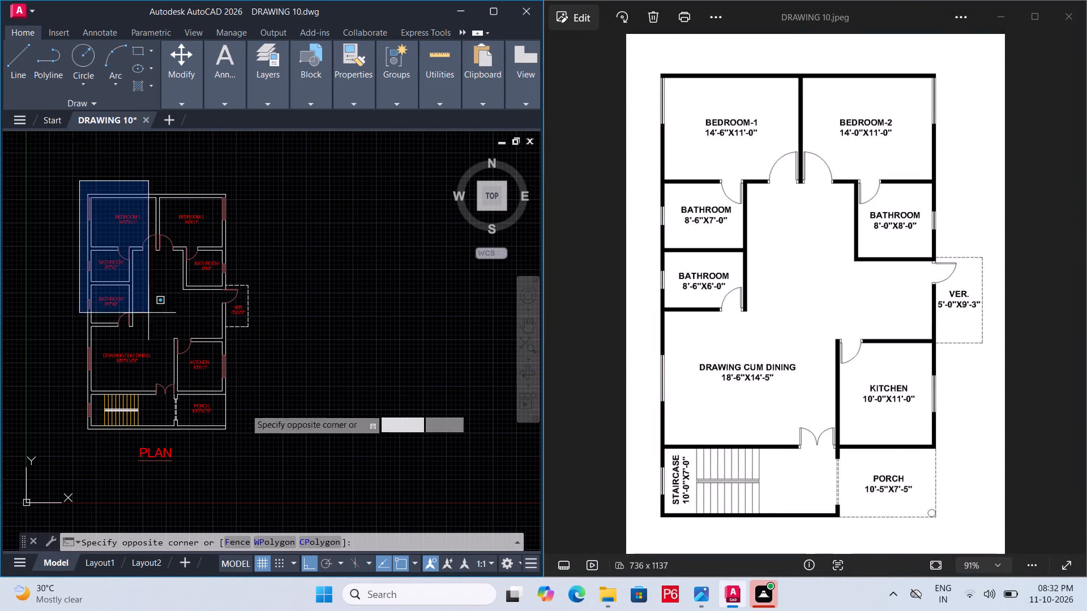
{"action": "left_click", "coordinate": [293, 434]}
{"action": "type", "text": "CO"}
{"action": "key", "text": "space"}
{"action": "left_click", "coordinate": [222, 431]}
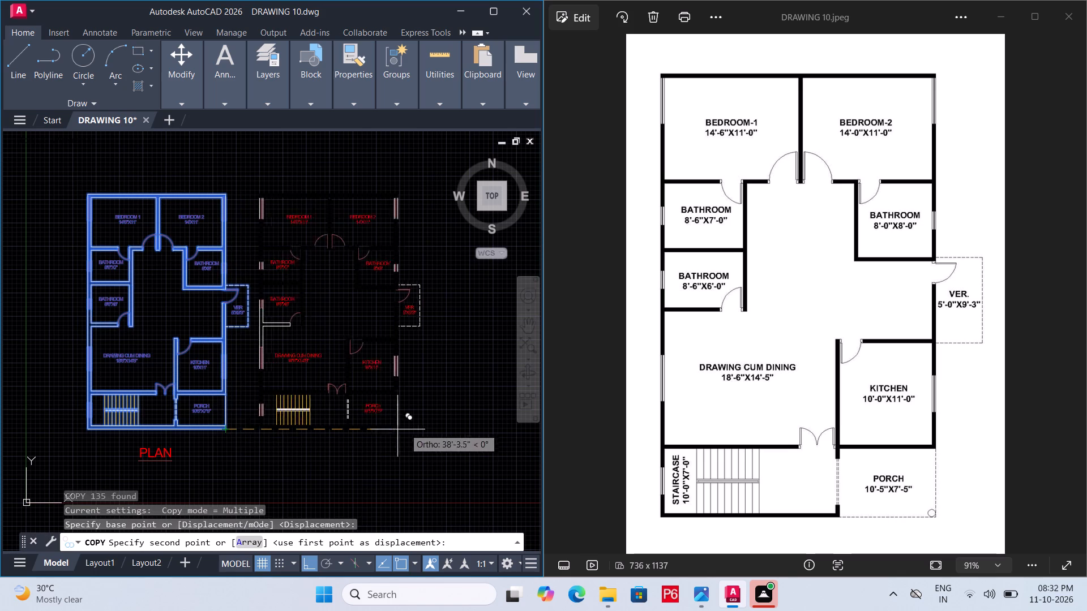
{"action": "middle_click_drag", "start_coordinate": [422, 424], "coordinate": [387, 433]}
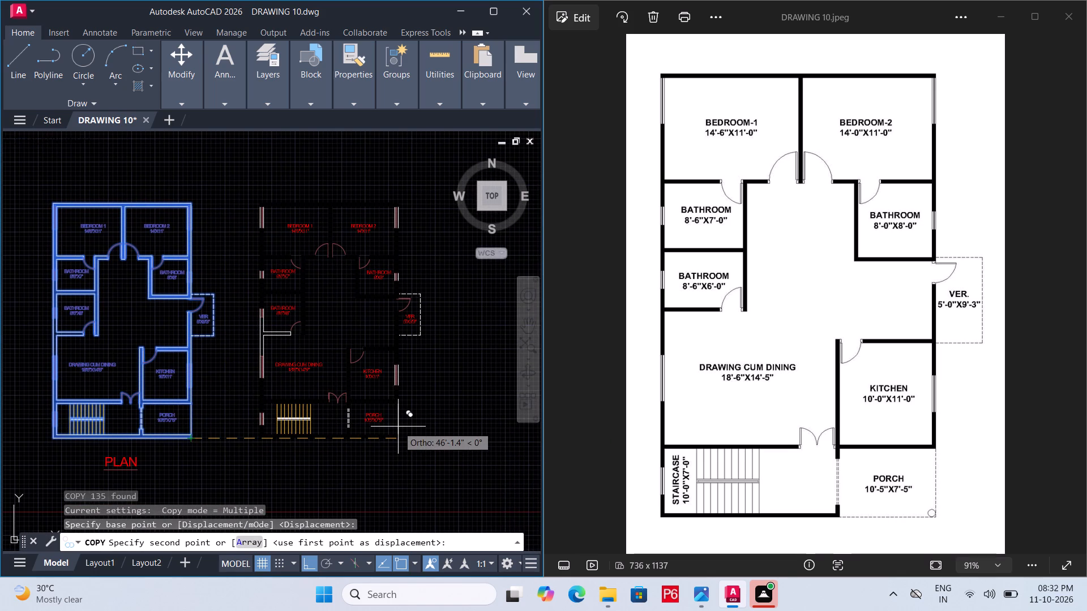
{"action": "left_click", "coordinate": [398, 427]}
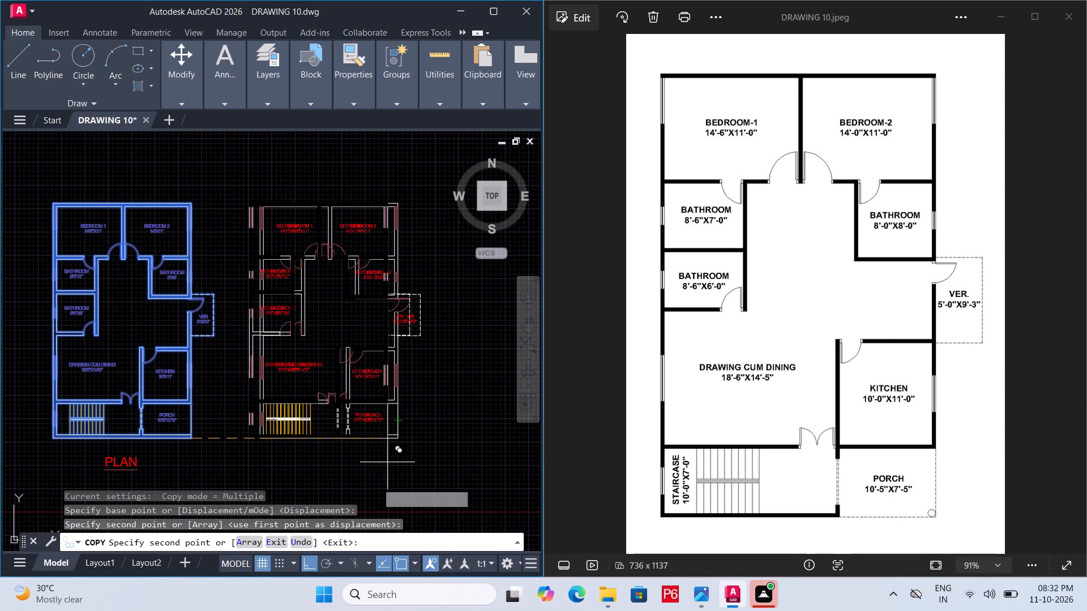
{"action": "key", "text": "Escape"}
Save the drawing with the copied floor plan.
{"action": "middle_click_drag", "start_coordinate": [310, 423], "coordinate": [253, 397]}
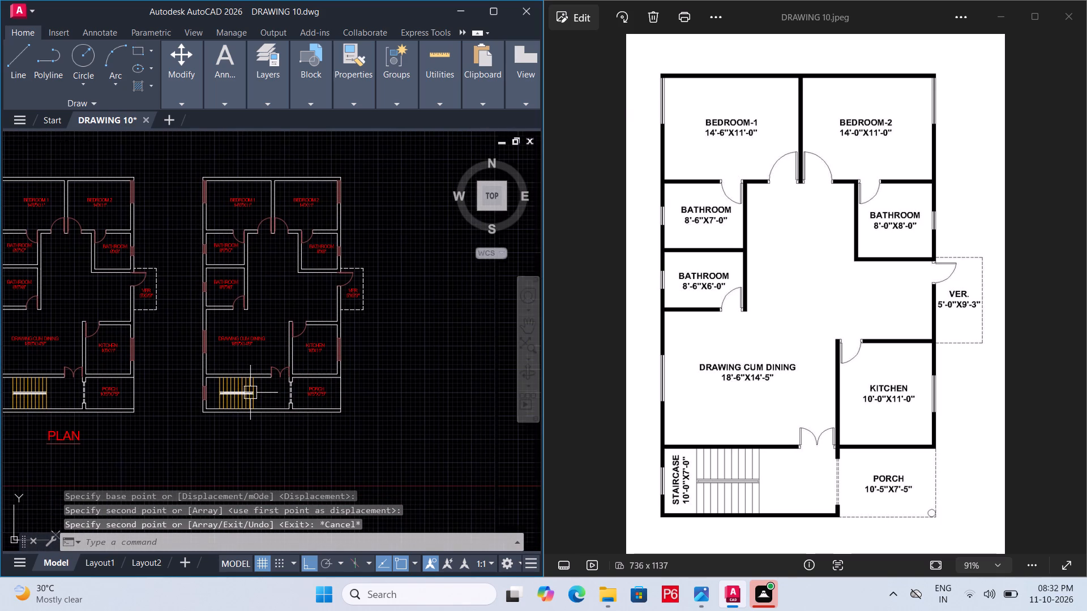
{"action": "key", "text": "ctrl+s"}
{"action": "key", "text": "ctrl+s"}
{"action": "key", "text": "ctrl+s"}
{"action": "key", "text": "ctrl+s"}
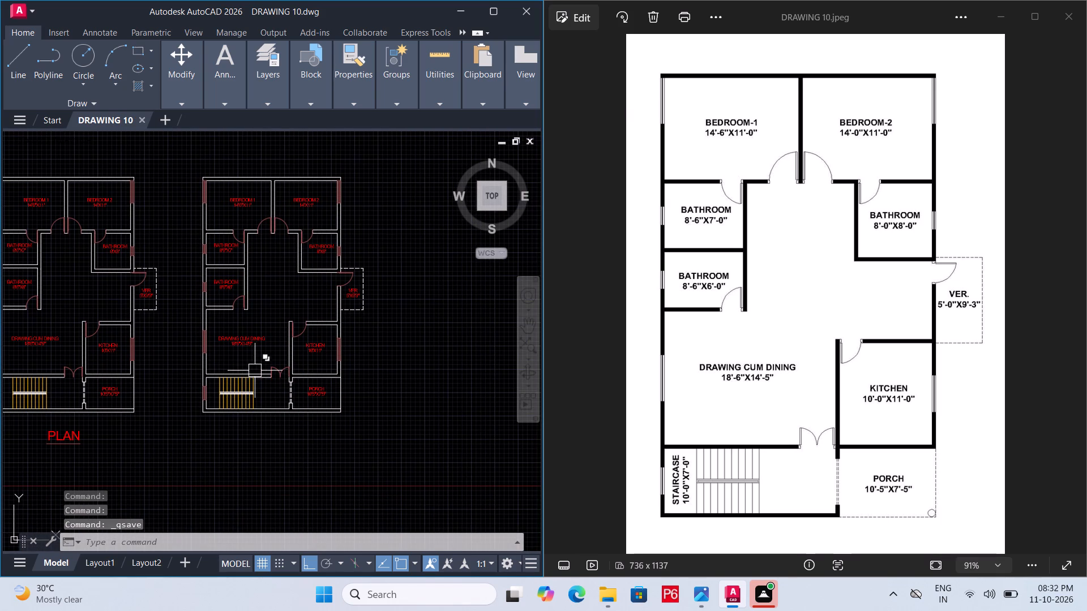
Check the bedrooms and bathrooms of the copied floor plan and save the drawing again.
{"action": "scroll", "coordinate": [221, 304], "scroll_direction": "up", "scroll_amount": 1}
{"action": "middle_click_drag", "start_coordinate": [230, 198], "coordinate": [245, 347]}
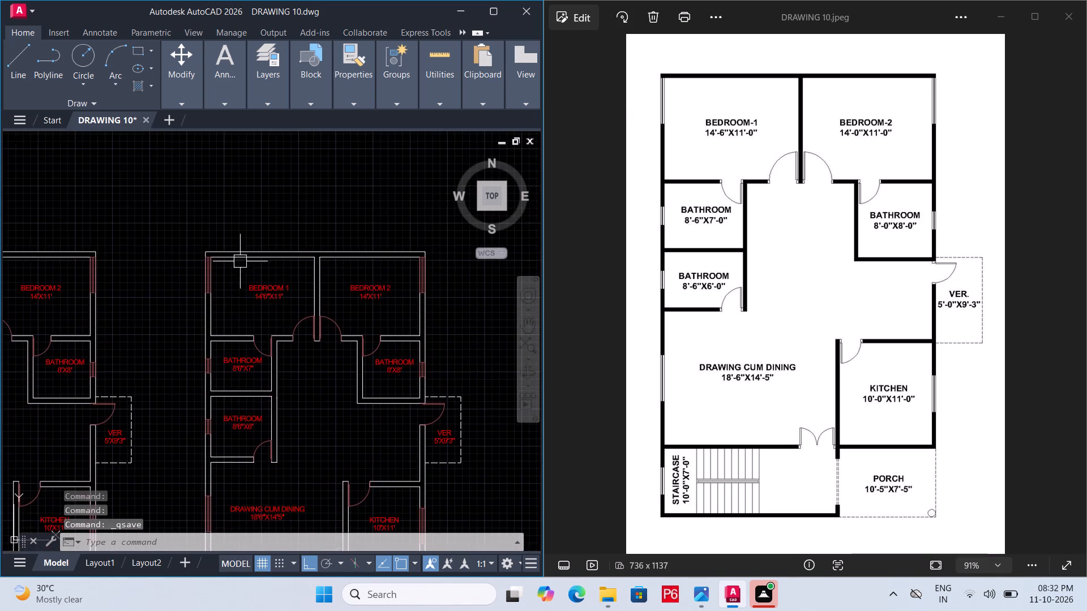
{"action": "scroll", "coordinate": [239, 258], "scroll_direction": "up", "scroll_amount": 2}
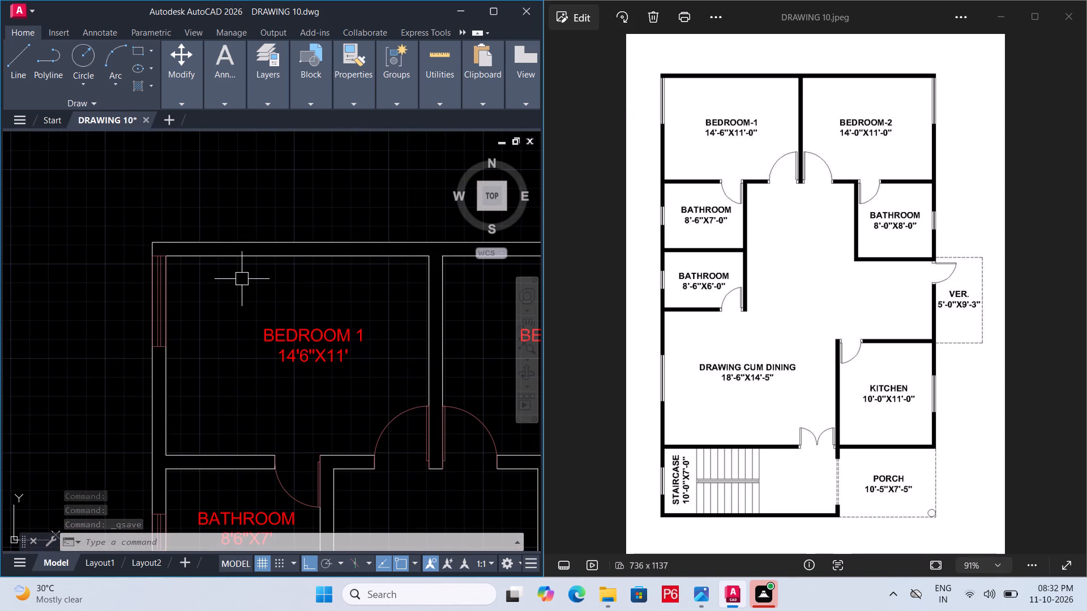
{"action": "middle_click_drag", "start_coordinate": [242, 279], "coordinate": [237, 241]}
{"action": "key", "text": "ctrl+s"}
{"action": "key", "text": "ctrl+s"}
{"action": "scroll", "coordinate": [237, 241], "scroll_direction": "down", "scroll_amount": 1}
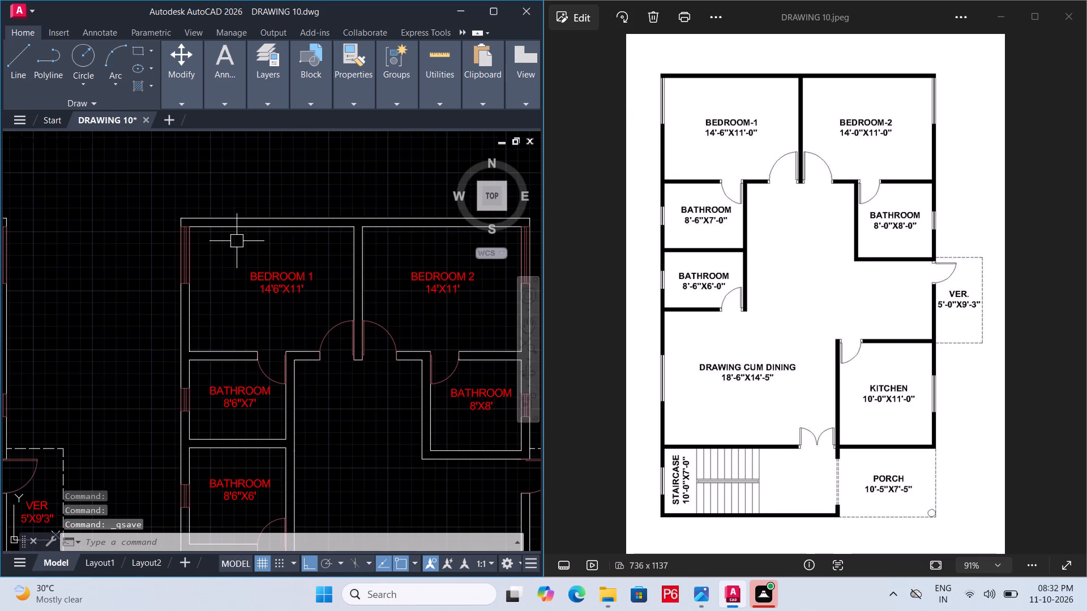
{"action": "scroll", "coordinate": [245, 306], "scroll_direction": "down", "scroll_amount": 1}
{"action": "middle_click_drag", "start_coordinate": [233, 283], "coordinate": [245, 180]}
{"action": "scroll", "coordinate": [277, 214], "scroll_direction": "down", "scroll_amount": 1}
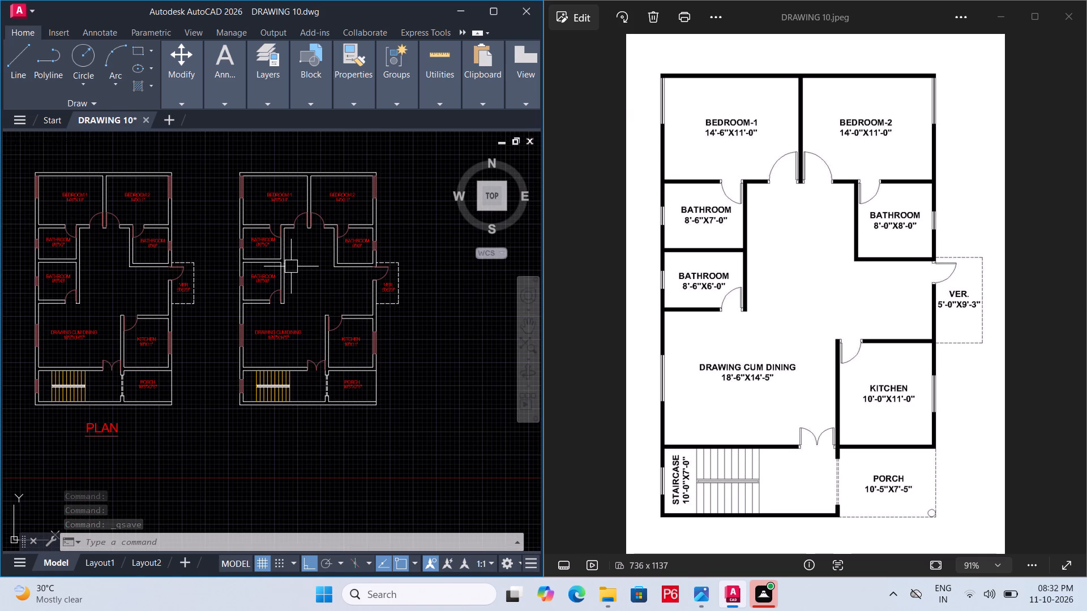
Switch to the running Fuji application.
{"action": "left_click", "coordinate": [765, 597]}
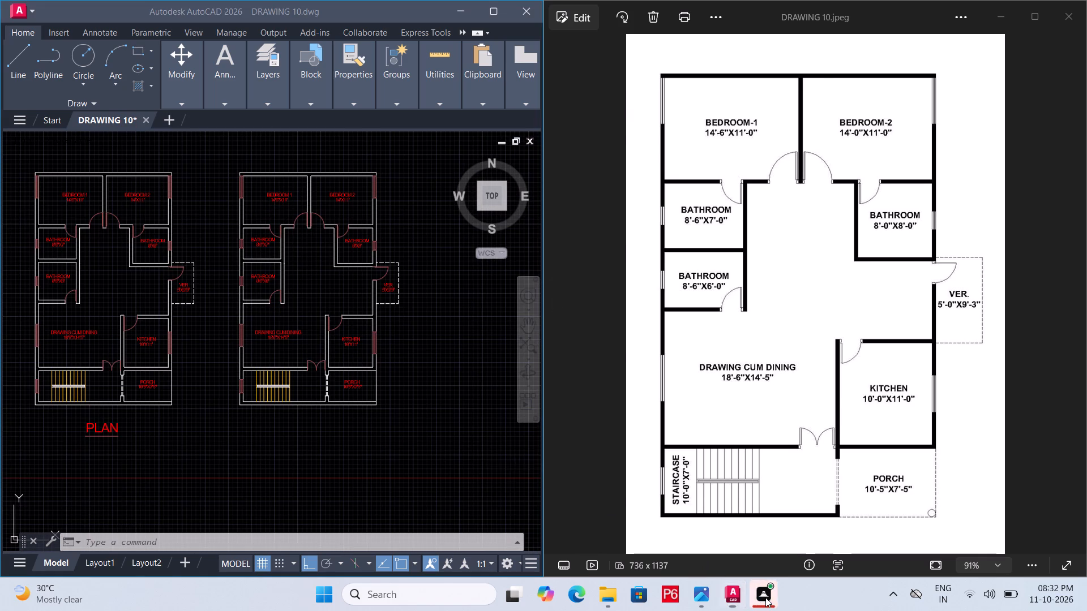
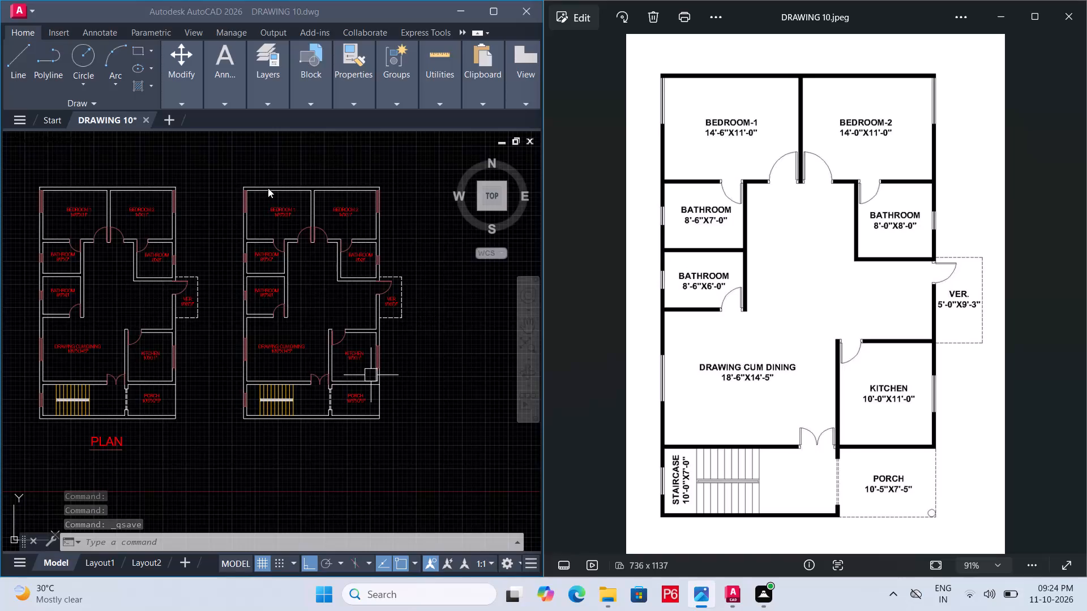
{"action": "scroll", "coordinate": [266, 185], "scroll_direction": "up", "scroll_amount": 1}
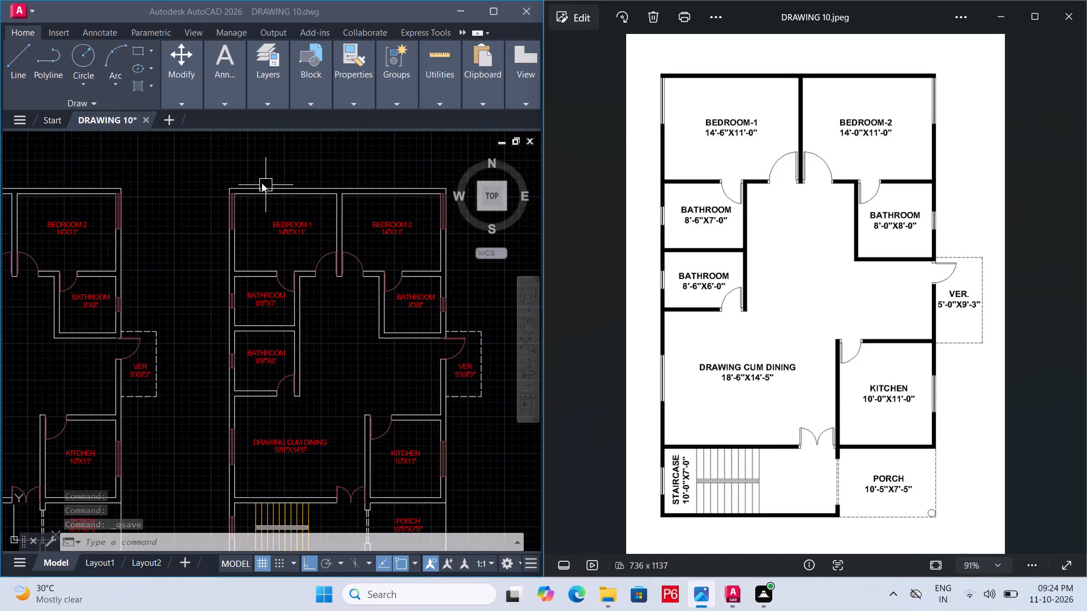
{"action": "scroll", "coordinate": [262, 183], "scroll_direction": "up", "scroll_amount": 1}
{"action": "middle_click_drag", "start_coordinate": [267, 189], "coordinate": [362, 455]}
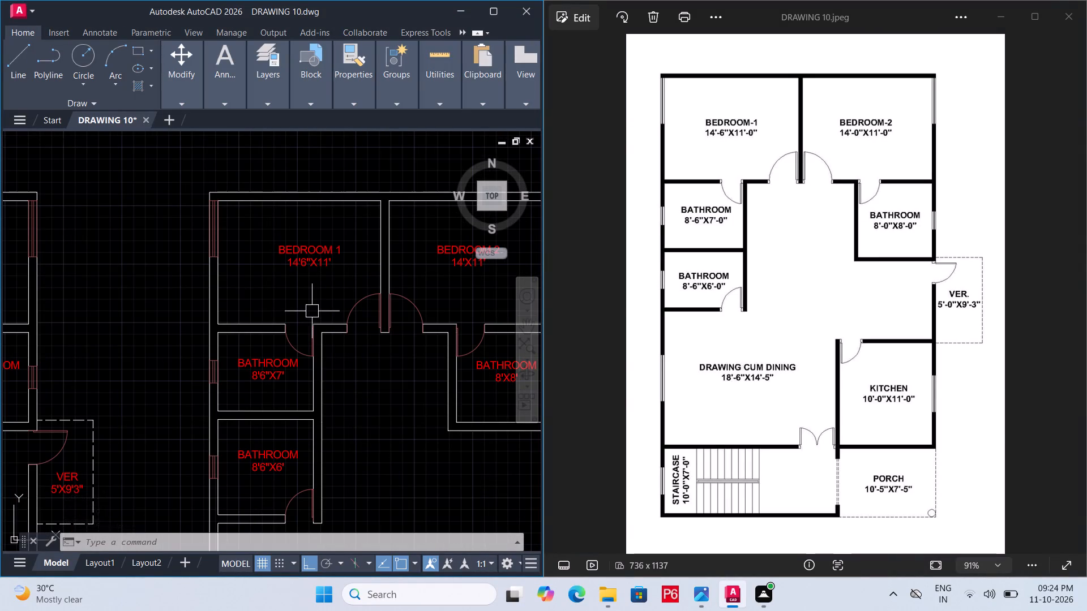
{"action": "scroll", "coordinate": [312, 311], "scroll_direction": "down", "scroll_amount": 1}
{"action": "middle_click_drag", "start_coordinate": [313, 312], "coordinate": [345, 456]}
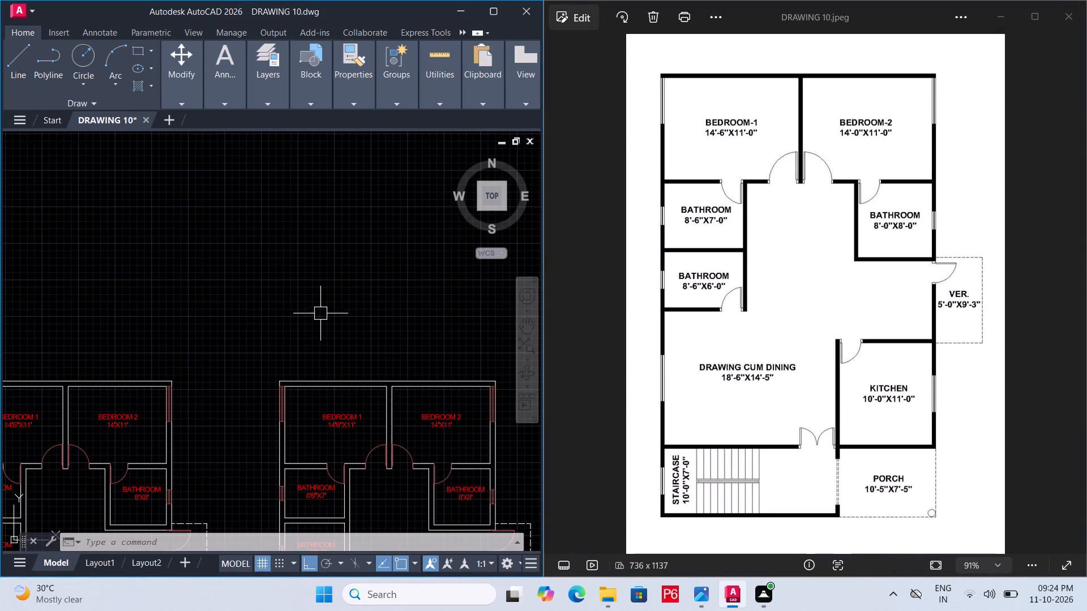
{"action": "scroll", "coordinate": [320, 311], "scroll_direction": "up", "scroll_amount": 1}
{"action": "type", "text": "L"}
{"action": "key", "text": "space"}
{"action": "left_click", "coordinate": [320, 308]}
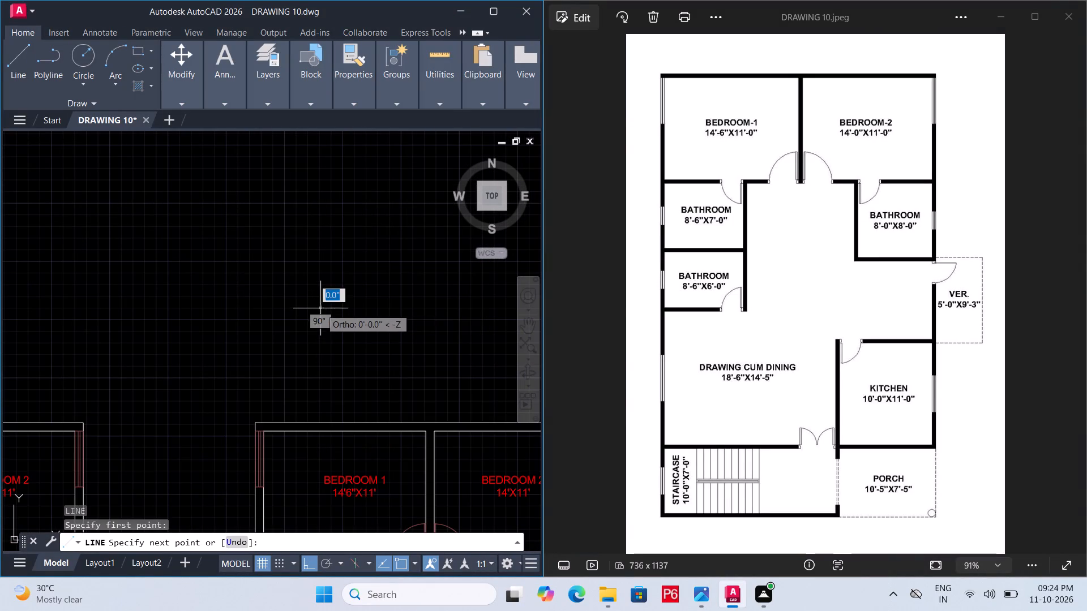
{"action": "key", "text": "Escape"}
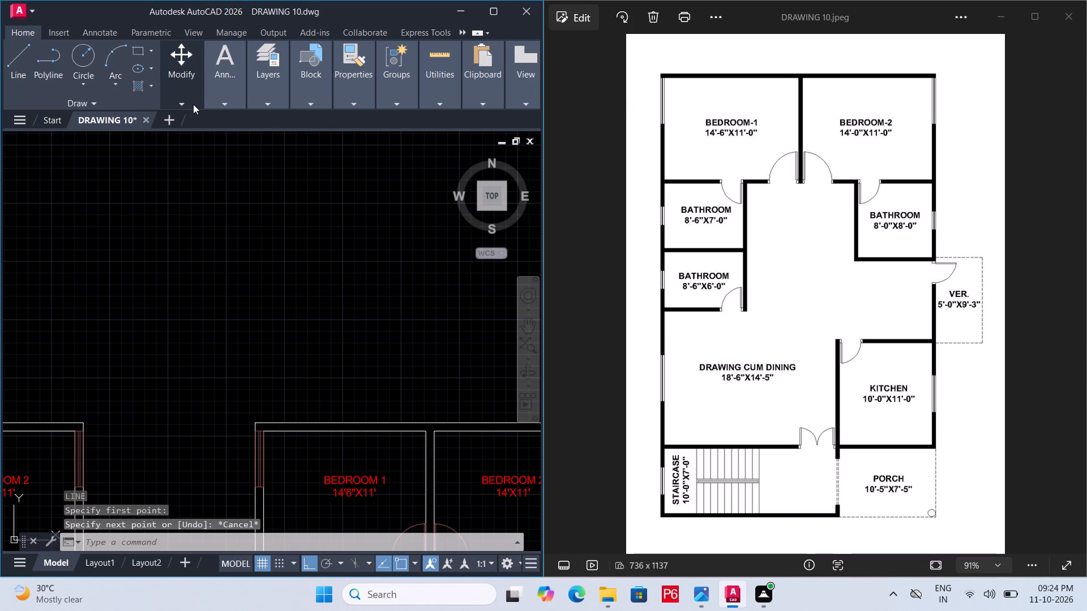
Make layer 0 the current layer and save the drawing.
{"action": "left_click", "coordinate": [267, 101]}
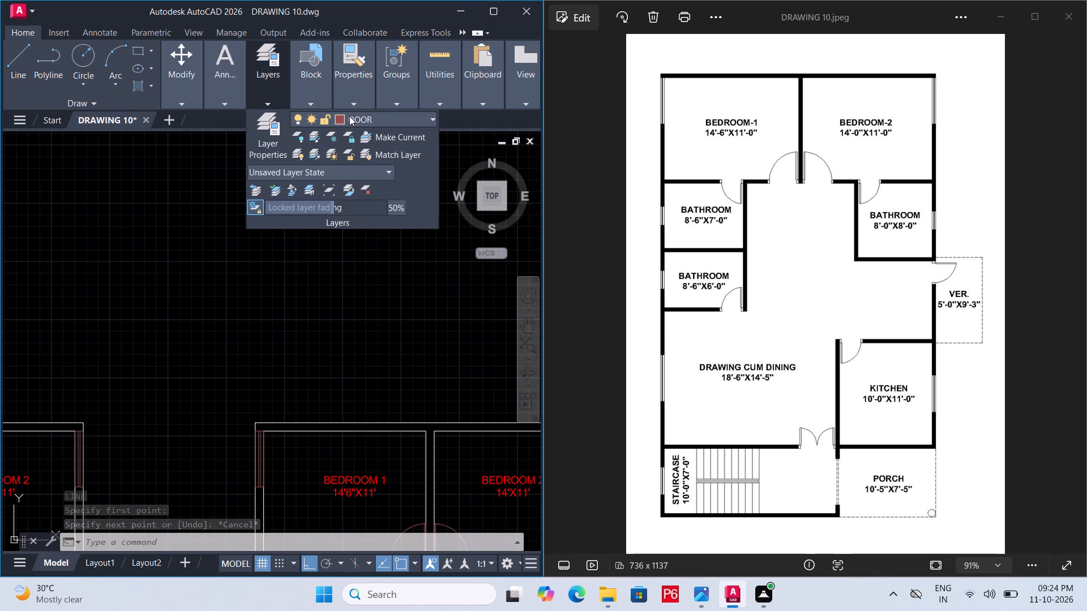
{"action": "left_click", "coordinate": [352, 118]}
{"action": "left_click", "coordinate": [365, 139]}
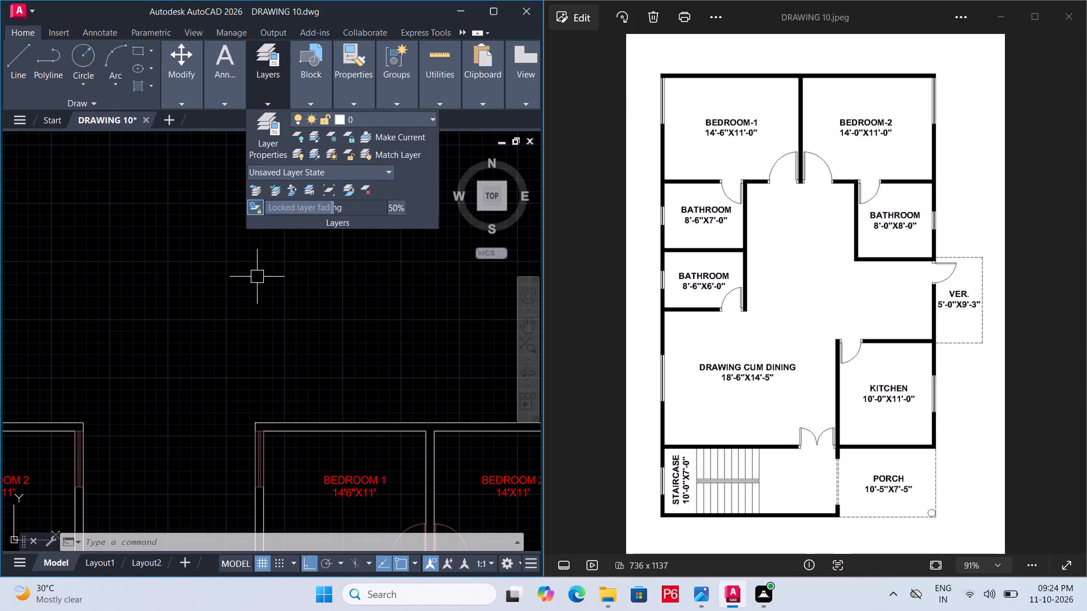
{"action": "key", "text": "Escape"}
{"action": "key", "text": "ctrl+s"}
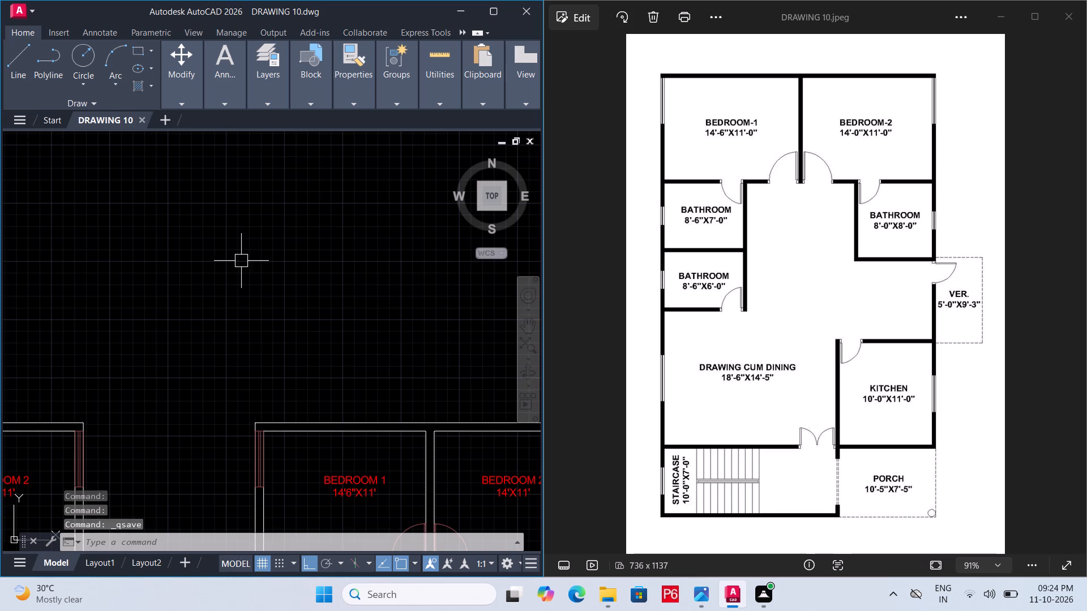
{"action": "key", "text": "ctrl+s"}
{"action": "key", "text": "ctrl+s"}
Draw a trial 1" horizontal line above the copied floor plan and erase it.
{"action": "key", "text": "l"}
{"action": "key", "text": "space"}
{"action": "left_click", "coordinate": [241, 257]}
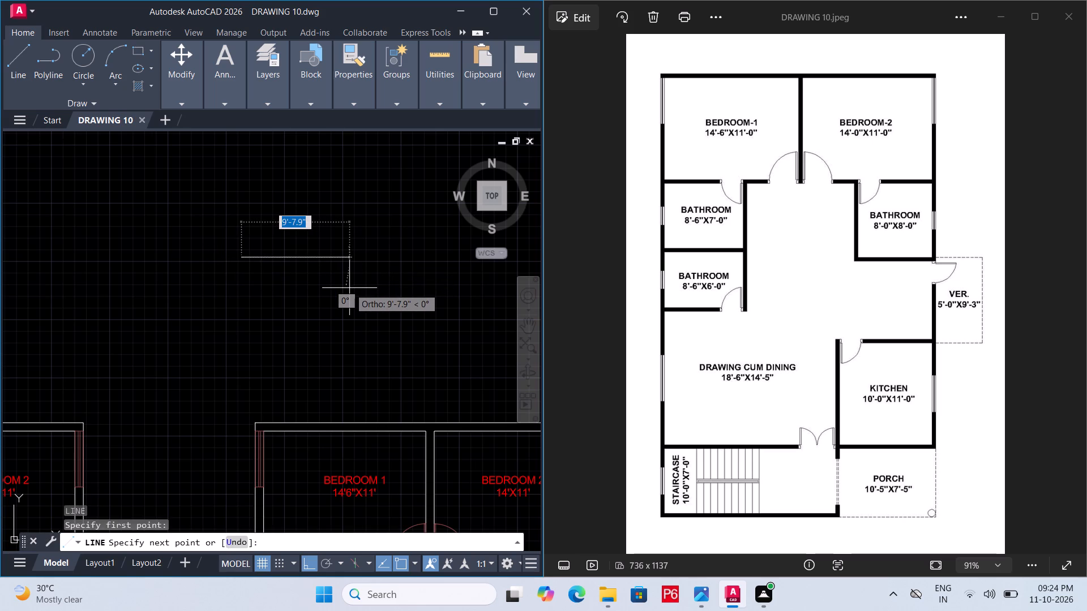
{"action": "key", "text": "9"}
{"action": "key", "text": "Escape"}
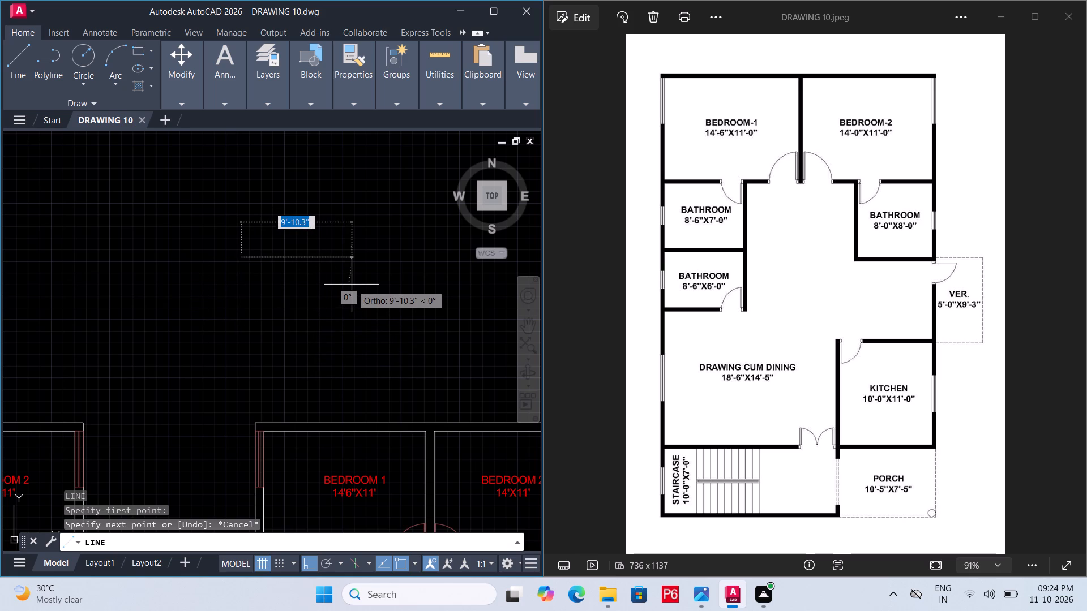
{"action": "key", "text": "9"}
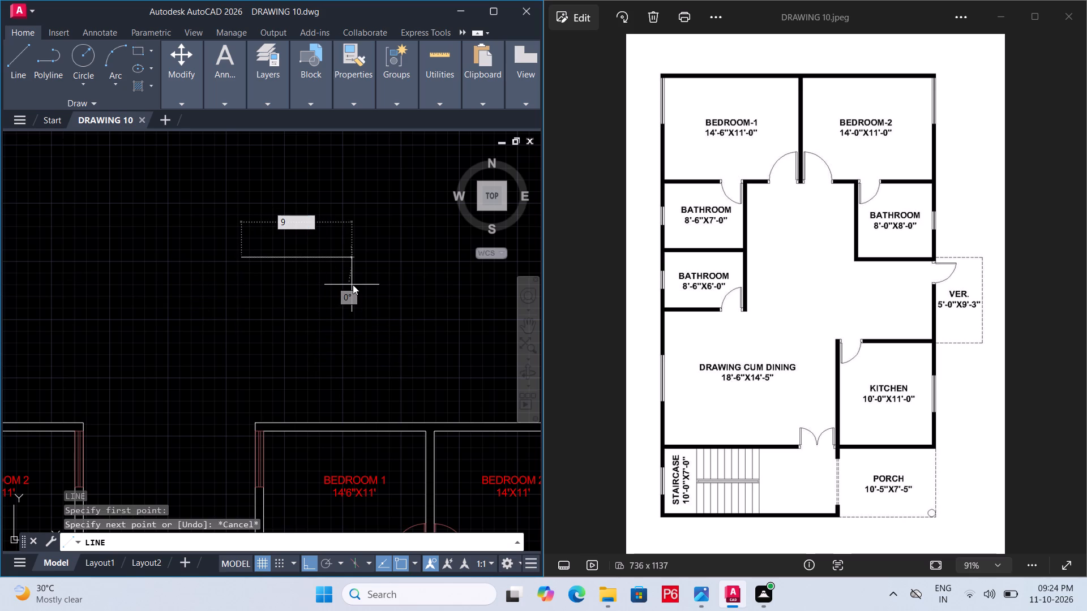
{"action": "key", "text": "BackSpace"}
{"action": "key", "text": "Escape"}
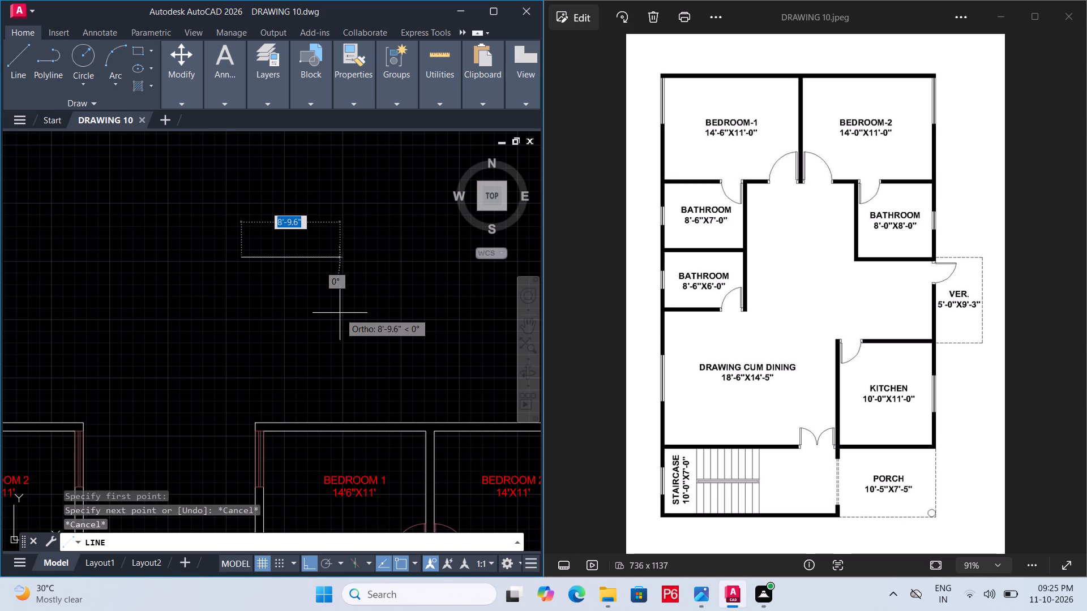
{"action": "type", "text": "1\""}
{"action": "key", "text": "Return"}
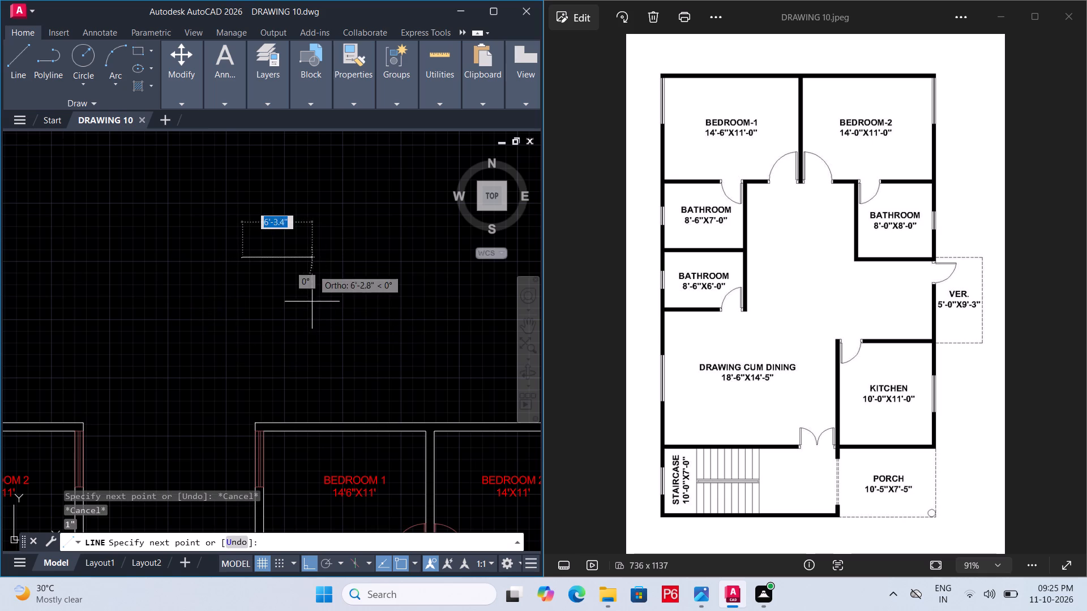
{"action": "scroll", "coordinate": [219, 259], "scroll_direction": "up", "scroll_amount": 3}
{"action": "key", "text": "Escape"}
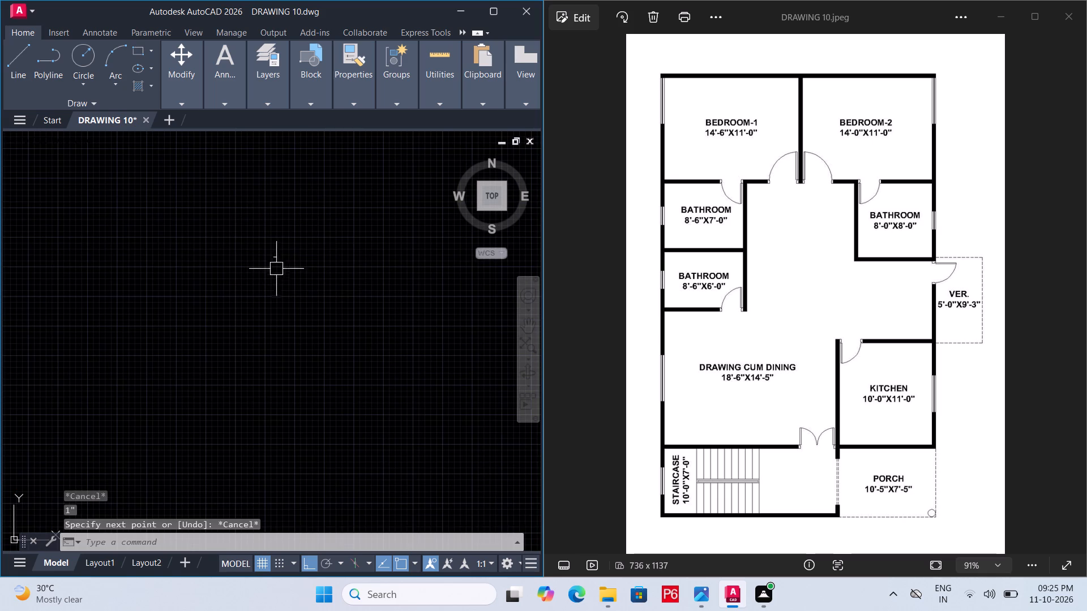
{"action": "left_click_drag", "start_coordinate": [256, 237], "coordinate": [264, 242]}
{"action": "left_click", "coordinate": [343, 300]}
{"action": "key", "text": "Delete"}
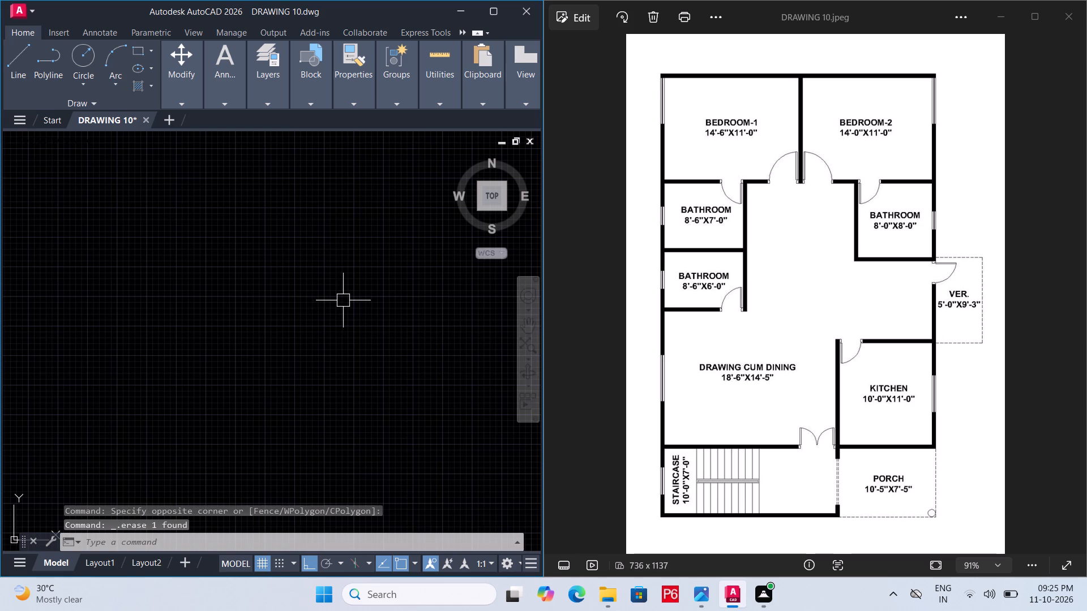
Save the drawing.
{"action": "scroll", "coordinate": [297, 295], "scroll_direction": "down", "scroll_amount": 1}
{"action": "key", "text": "ctrl+s"}
{"action": "key", "text": "ctrl+s"}
Draw a closed rectangle of lines, 9" wide by 1' high, just above the copied plan's BEDROOM 1 corner.
{"action": "scroll", "coordinate": [286, 299], "scroll_direction": "down", "scroll_amount": 2}
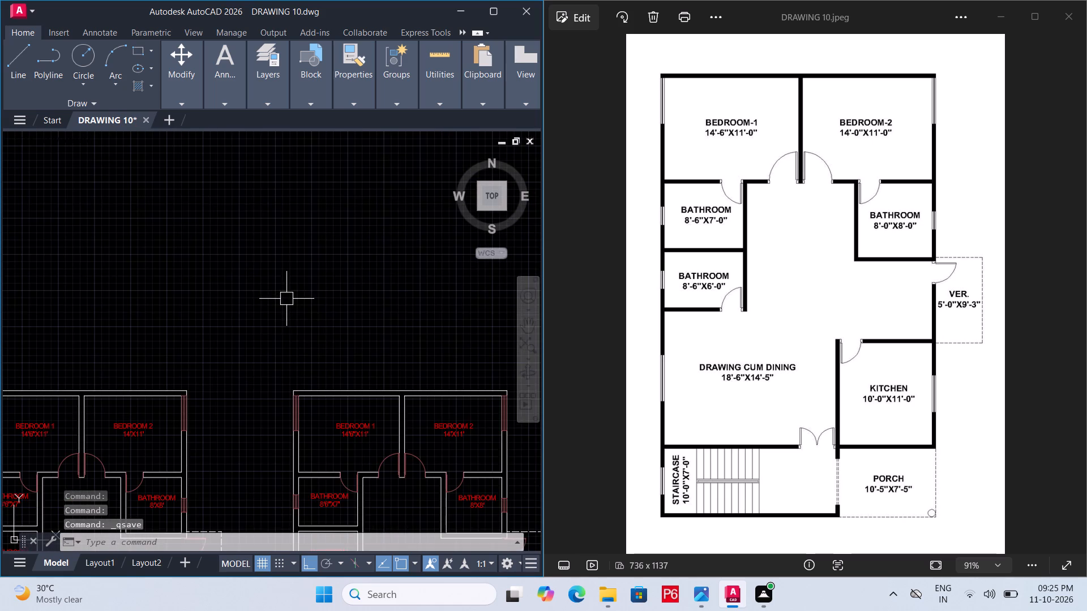
{"action": "scroll", "coordinate": [331, 350], "scroll_direction": "up", "scroll_amount": 1}
{"action": "middle_click_drag", "start_coordinate": [285, 391], "coordinate": [263, 313]}
{"action": "scroll", "coordinate": [263, 335], "scroll_direction": "up", "scroll_amount": 2}
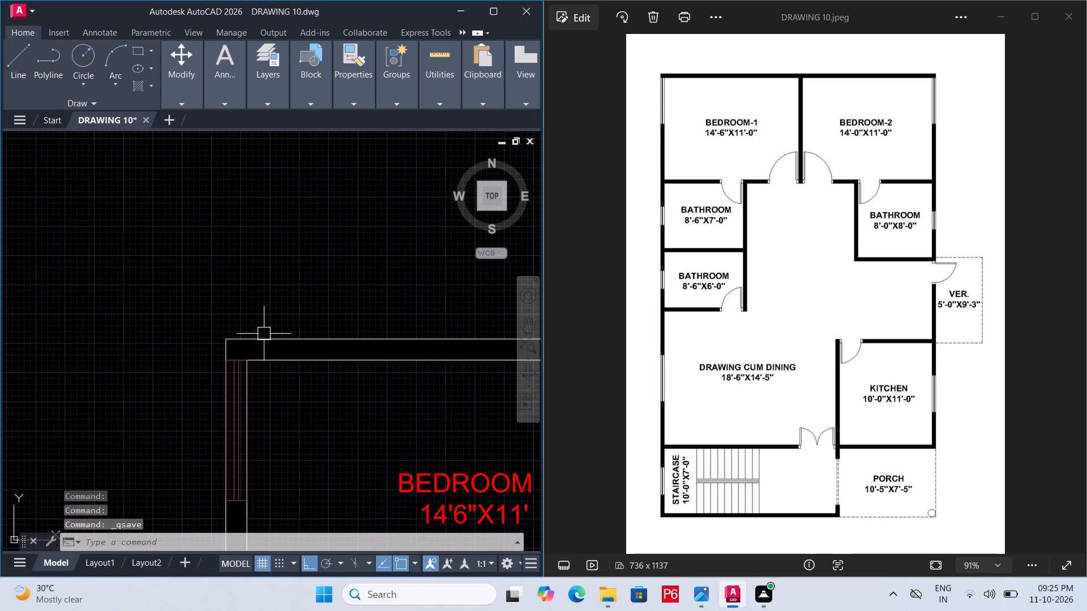
{"action": "middle_click_drag", "start_coordinate": [268, 312], "coordinate": [230, 337]}
{"action": "key", "text": "l"}
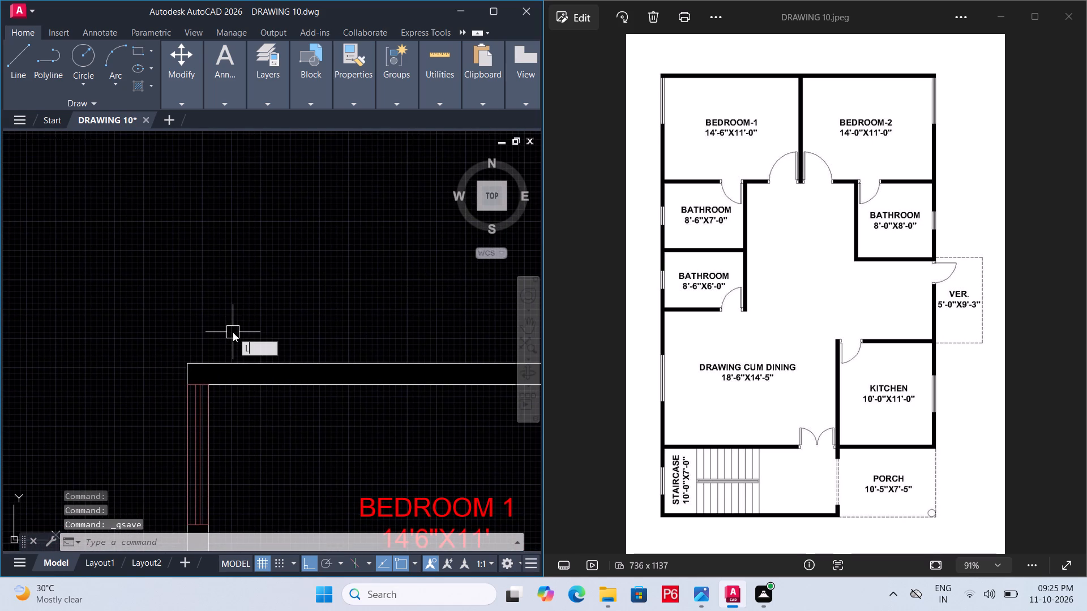
{"action": "key", "text": "Return"}
{"action": "left_click", "coordinate": [230, 319]}
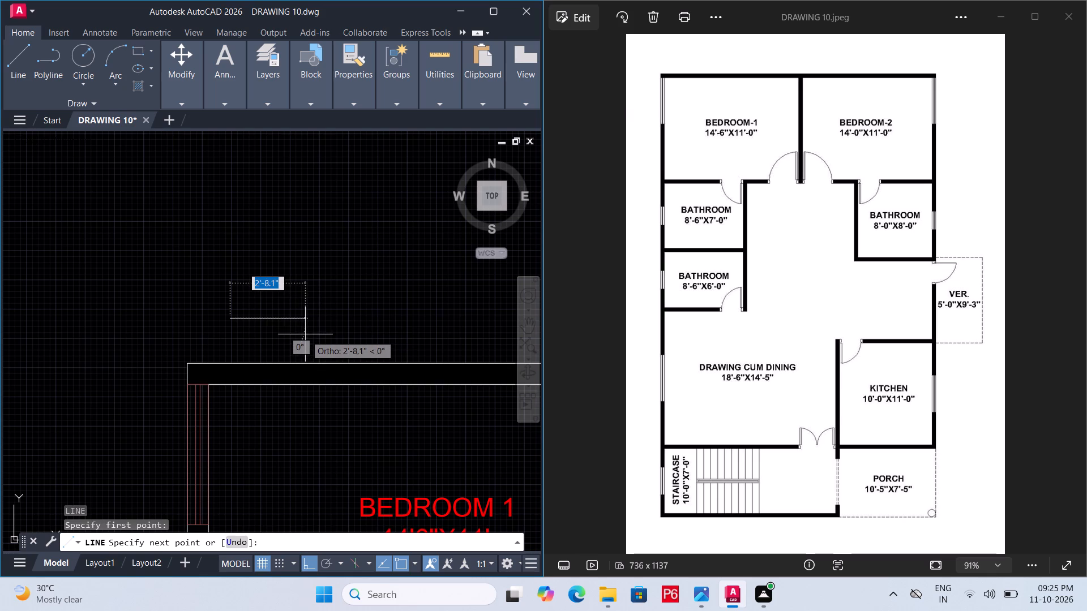
{"action": "key", "text": "9"}
{"action": "key", "text": "shift+quotedbl"}
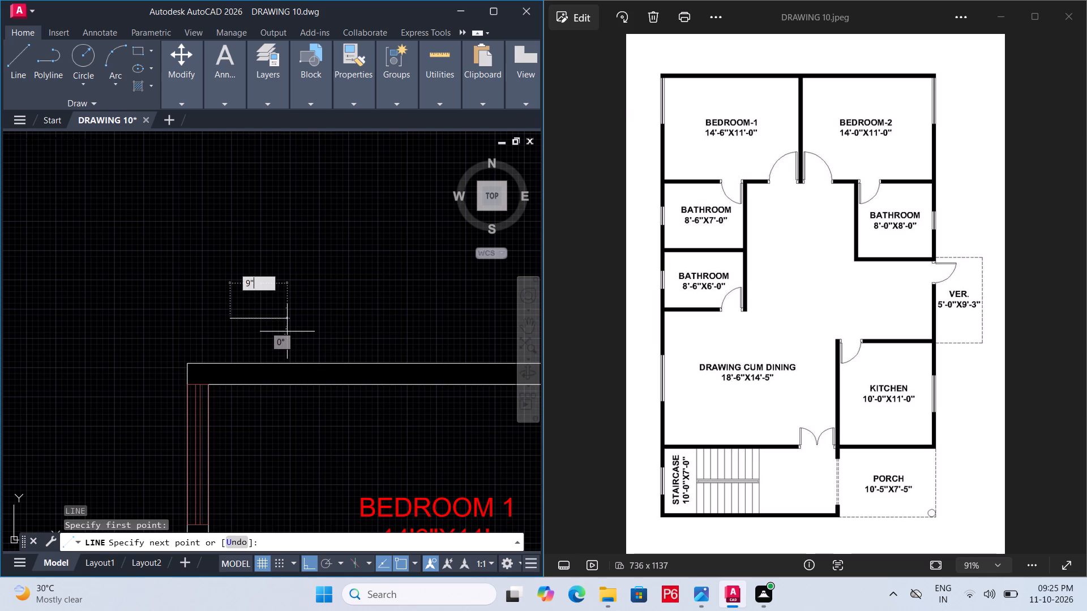
{"action": "key", "text": "Return"}
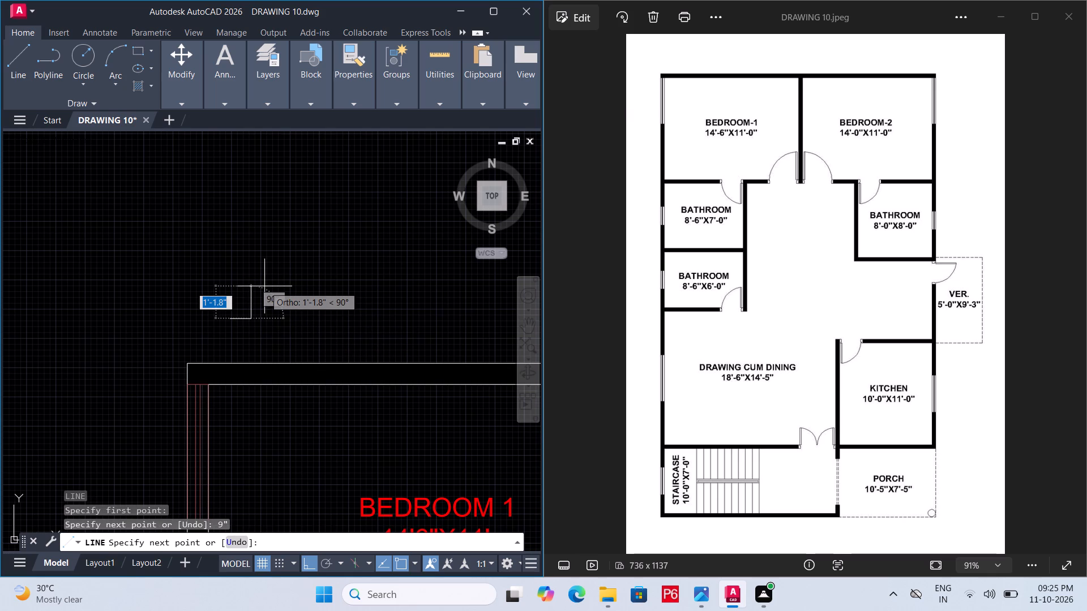
{"action": "type", "text": "1'"}
{"action": "key", "text": "Return"}
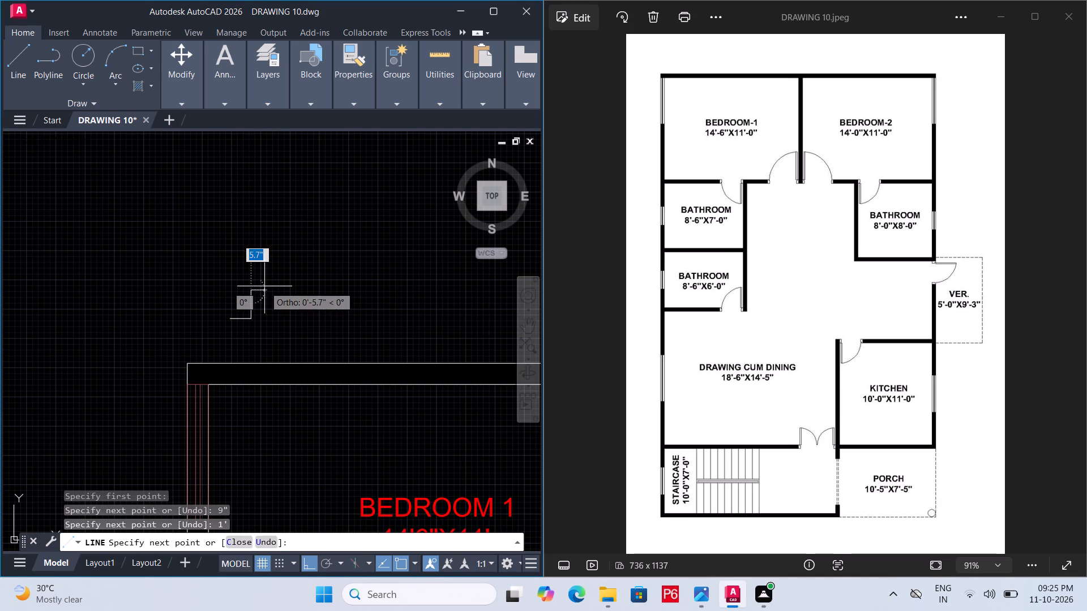
{"action": "key", "text": "9"}
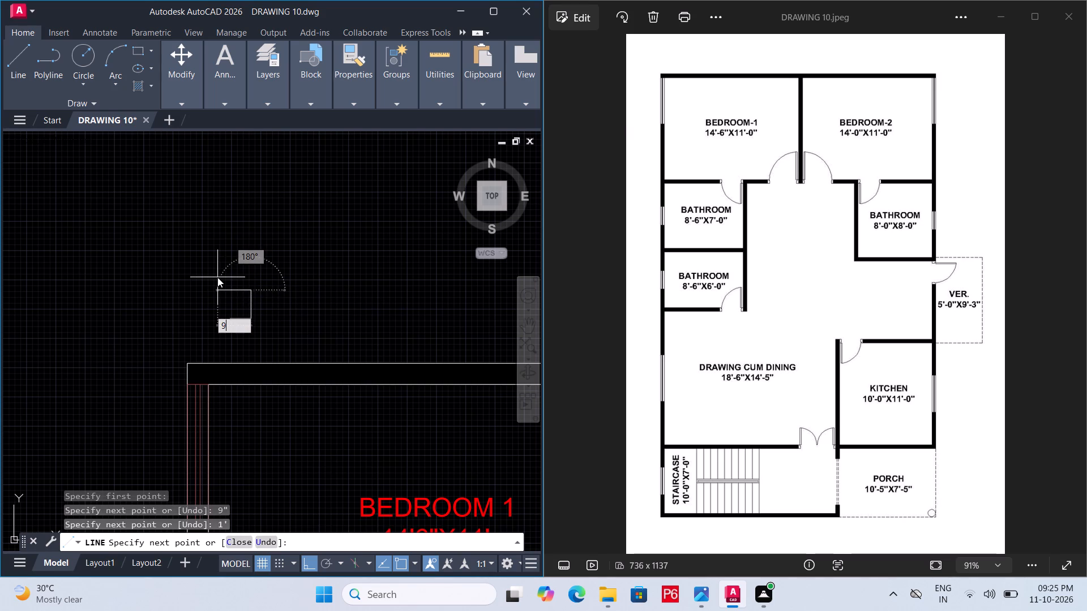
{"action": "key", "text": "shift+quotedbl"}
{"action": "key", "text": "Return"}
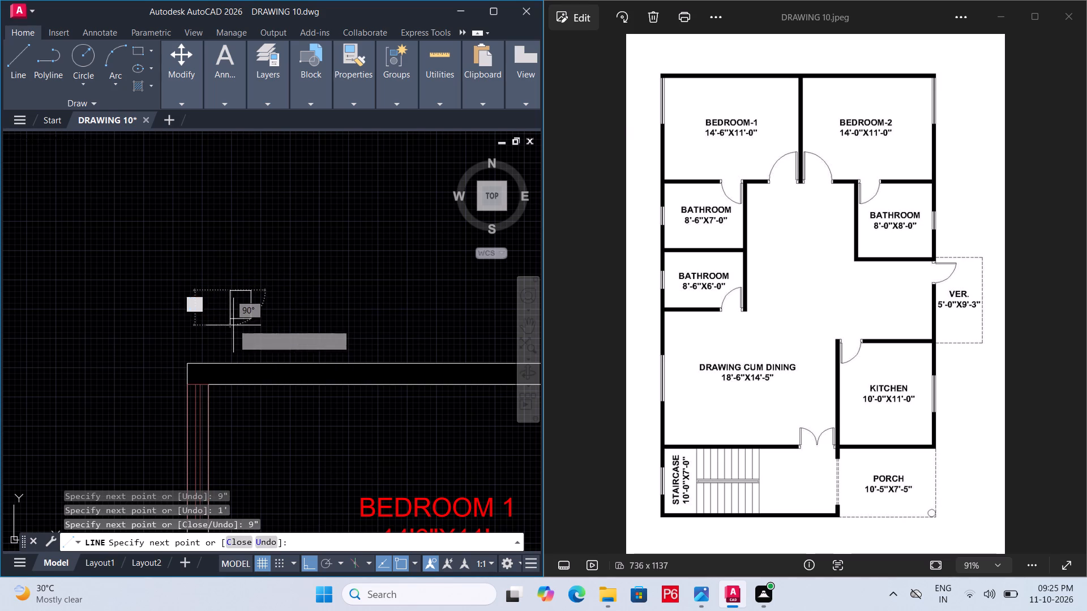
{"action": "left_click", "coordinate": [233, 321]}
{"action": "key", "text": "Escape"}
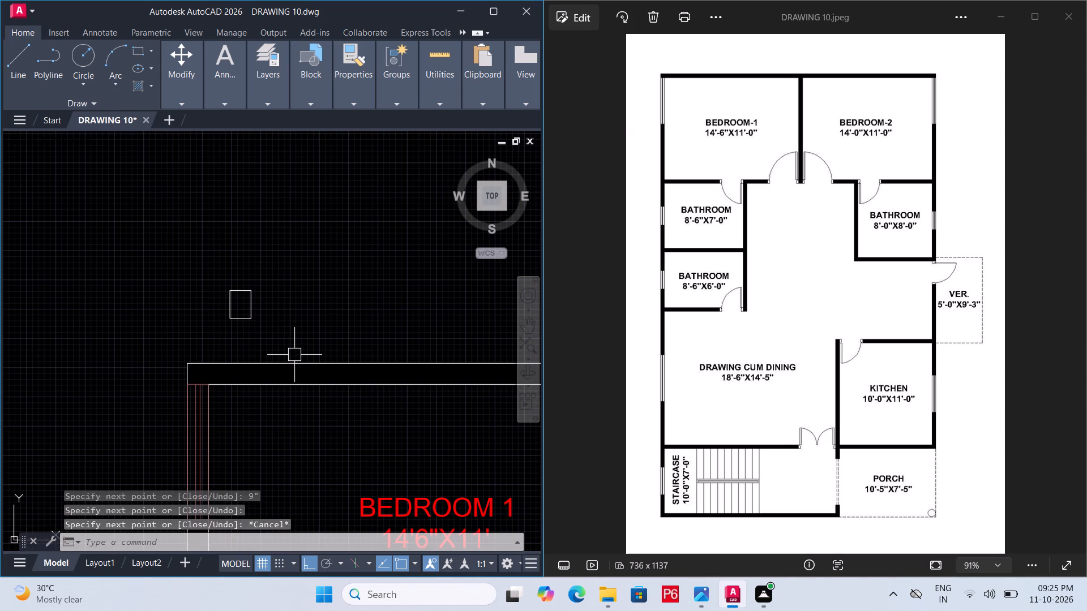
Save the drawing with the small rectangle.
{"action": "key", "text": "ctrl+s"}
{"action": "key", "text": "ctrl+s"}
{"action": "key", "text": "ctrl+s"}
{"action": "key", "text": "ctrl+s"}
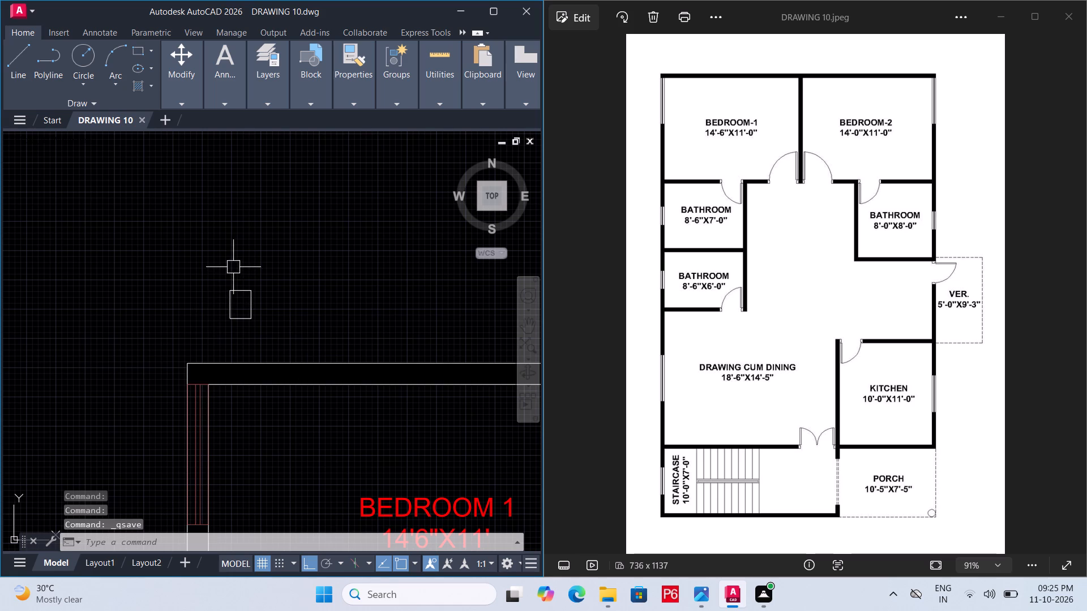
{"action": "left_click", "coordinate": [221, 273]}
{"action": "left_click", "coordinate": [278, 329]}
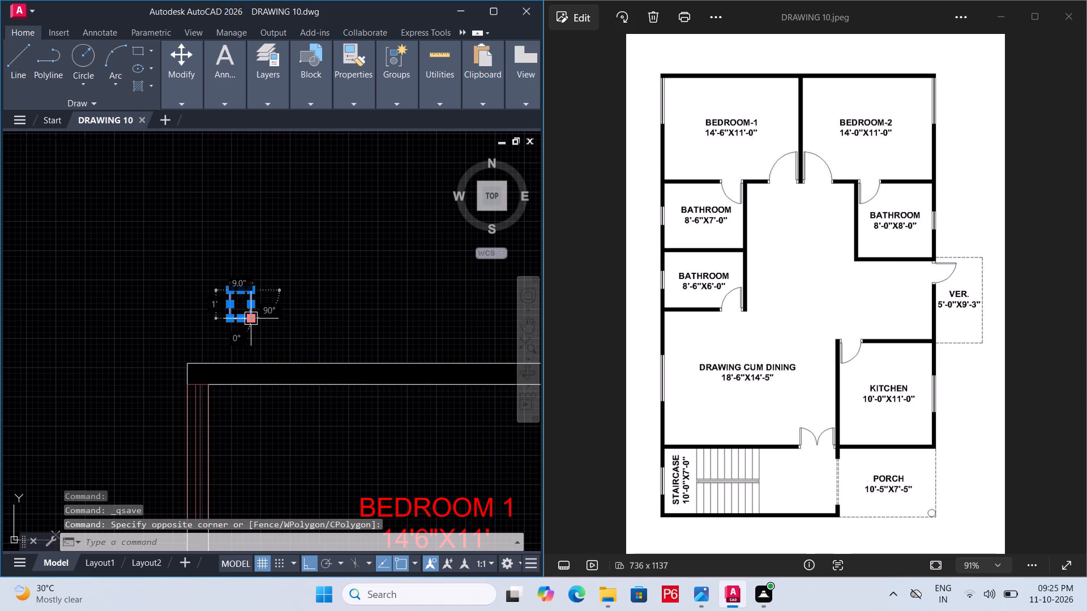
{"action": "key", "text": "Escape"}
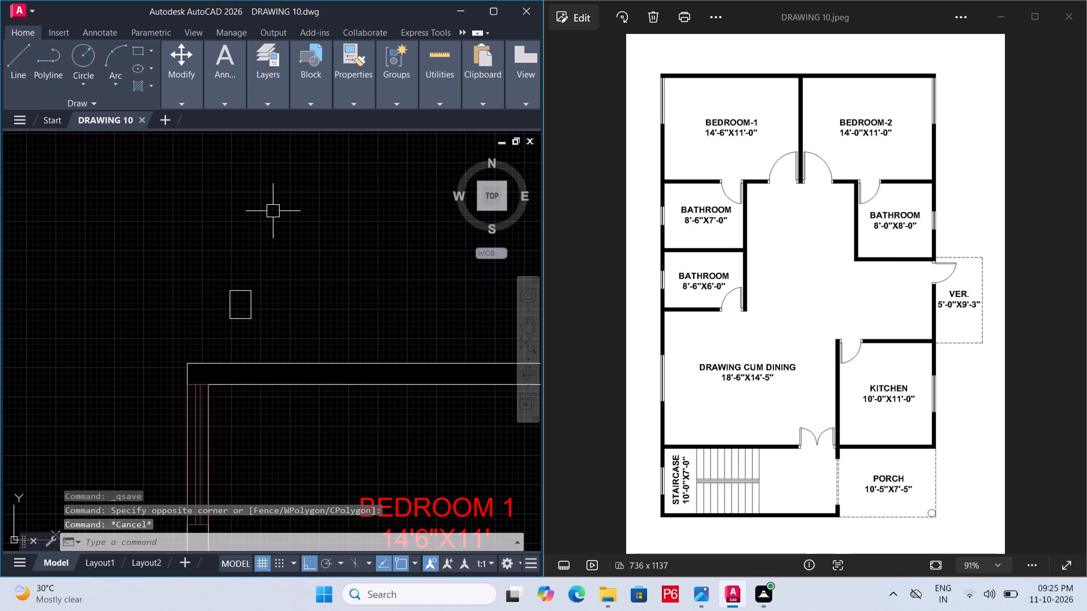
Hatch the small 9" by 1' rectangle above the copied plan with a Solid pattern in red 205,32,39.
{"action": "key", "text": "h"}
{"action": "key", "text": "space"}
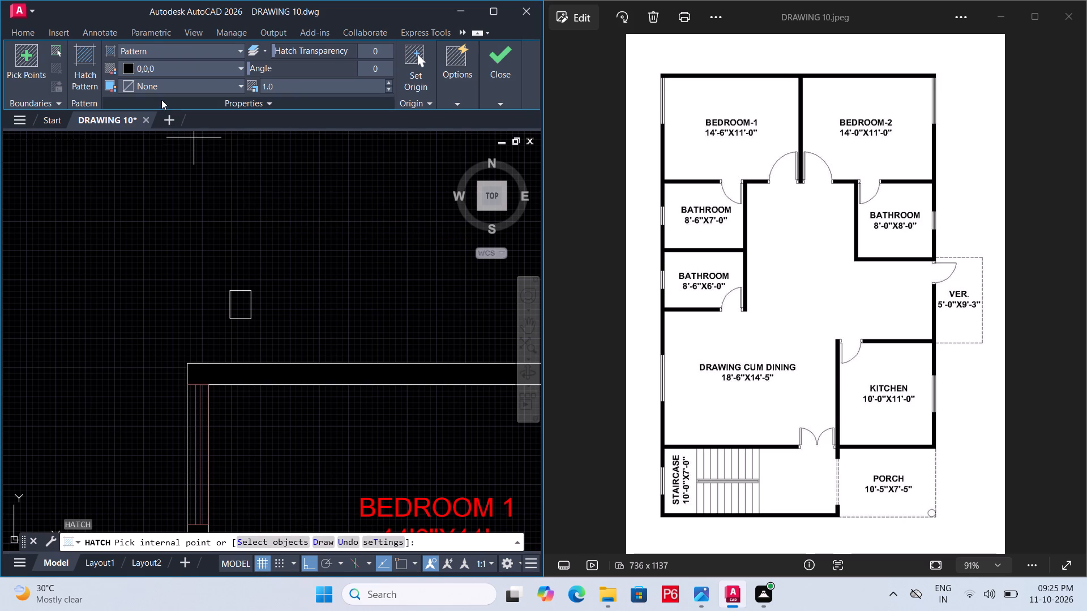
{"action": "left_click", "coordinate": [162, 72]}
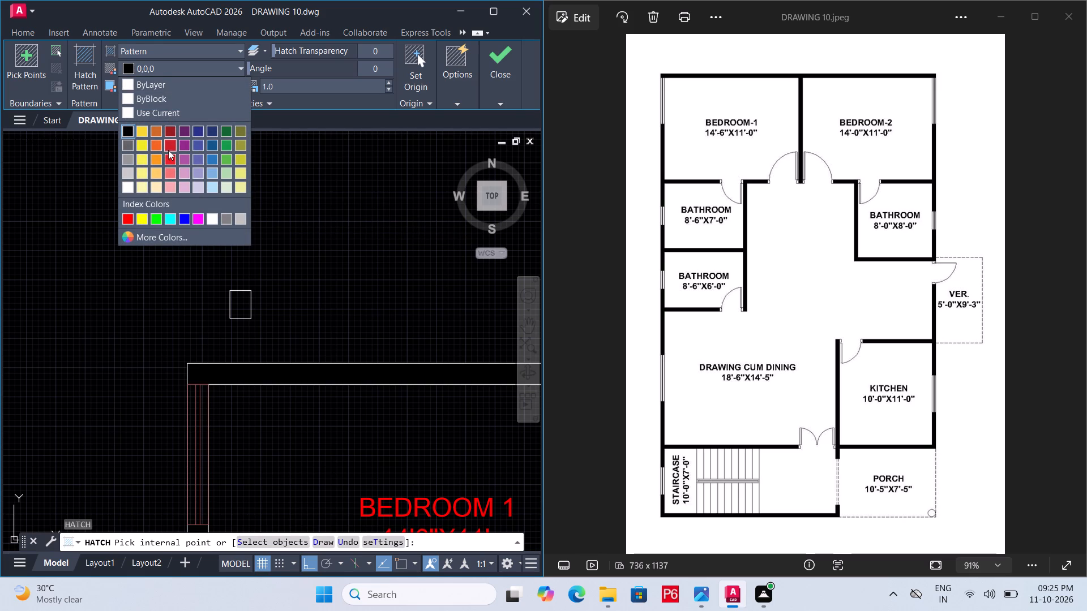
{"action": "left_click_drag", "start_coordinate": [168, 156], "coordinate": [169, 150]}
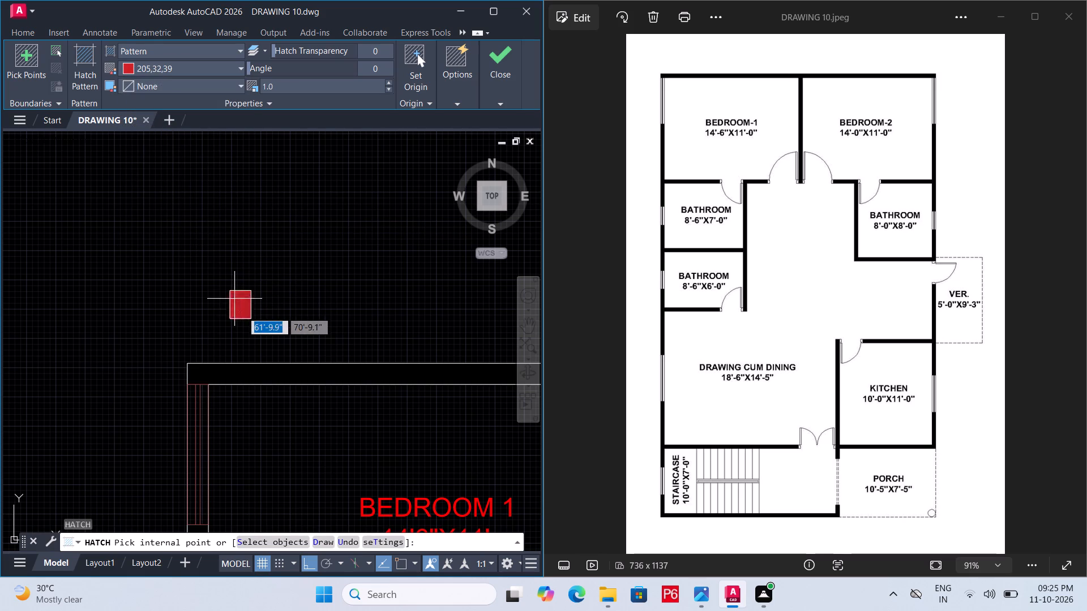
{"action": "left_click", "coordinate": [242, 311]}
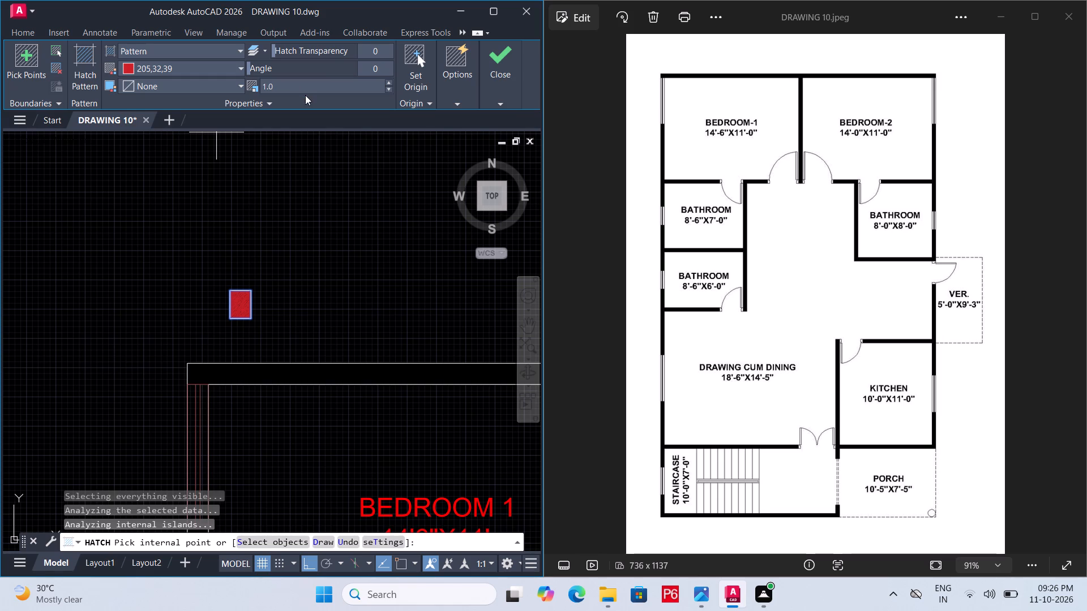
{"action": "left_click", "coordinate": [74, 79]}
{"action": "left_click", "coordinate": [98, 111]}
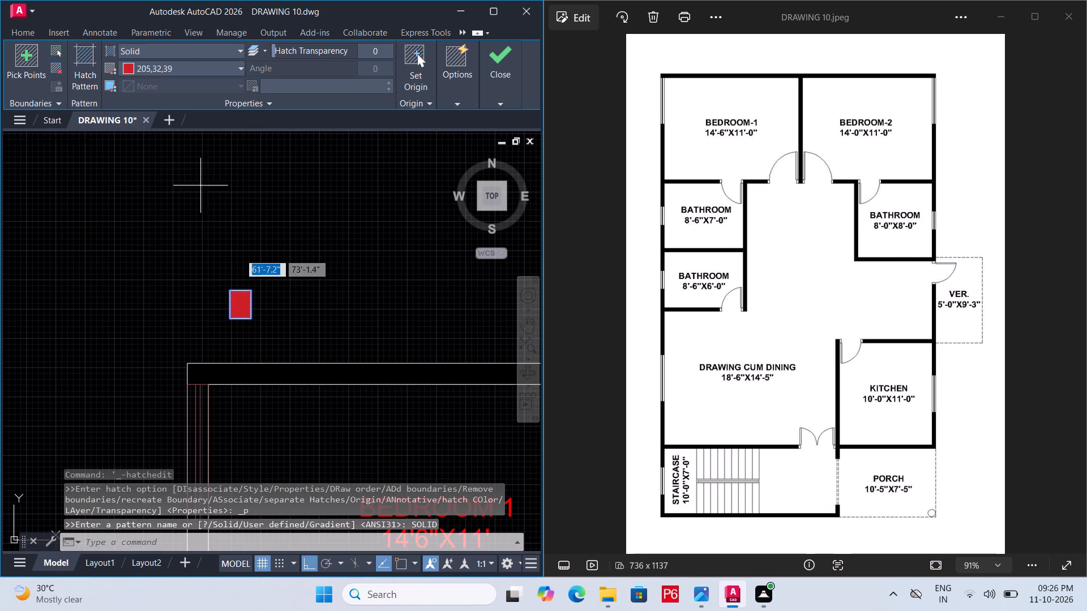
Save the drawing with the hatched rectangle.
{"action": "scroll", "coordinate": [209, 312], "scroll_direction": "up", "scroll_amount": 3}
{"action": "scroll", "coordinate": [269, 303], "scroll_direction": "down", "scroll_amount": 2}
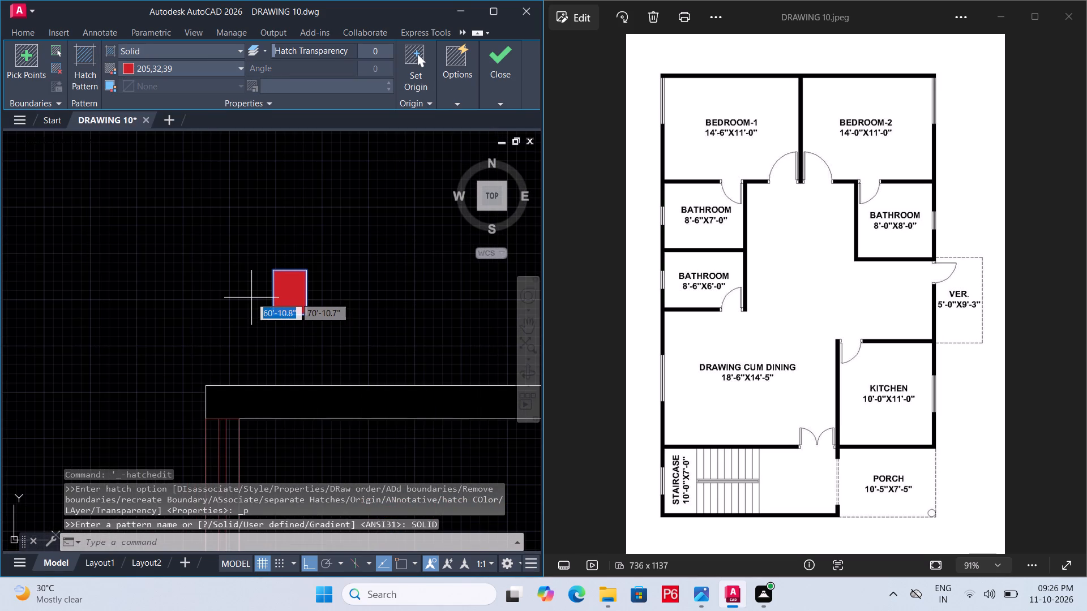
{"action": "key", "text": "ctrl+s"}
{"action": "key", "text": "ctrl+s"}
{"action": "key", "text": "ctrl+s"}
{"action": "key", "text": "Escape"}
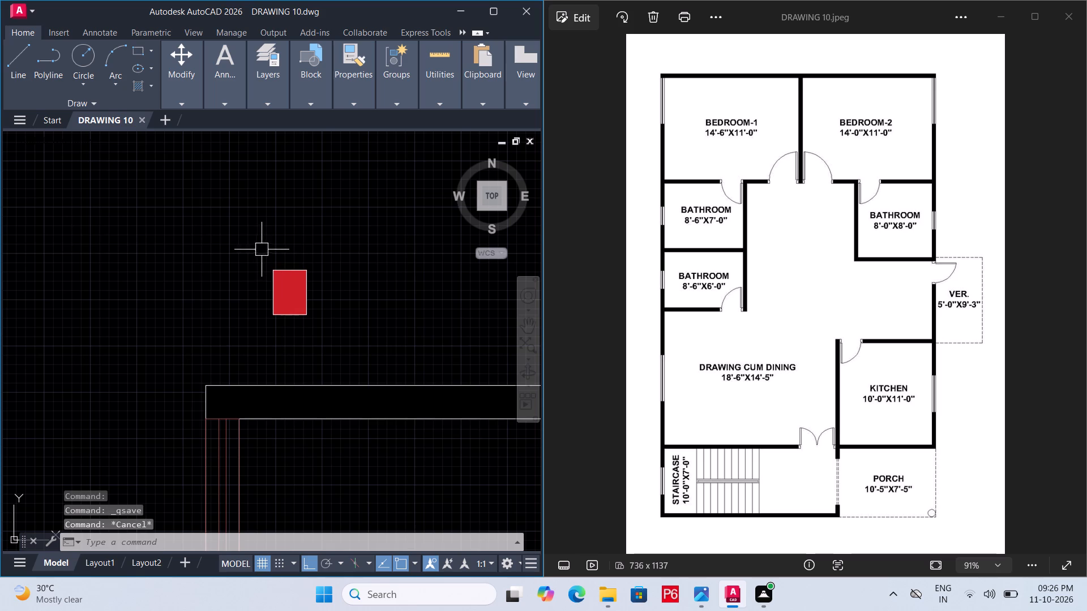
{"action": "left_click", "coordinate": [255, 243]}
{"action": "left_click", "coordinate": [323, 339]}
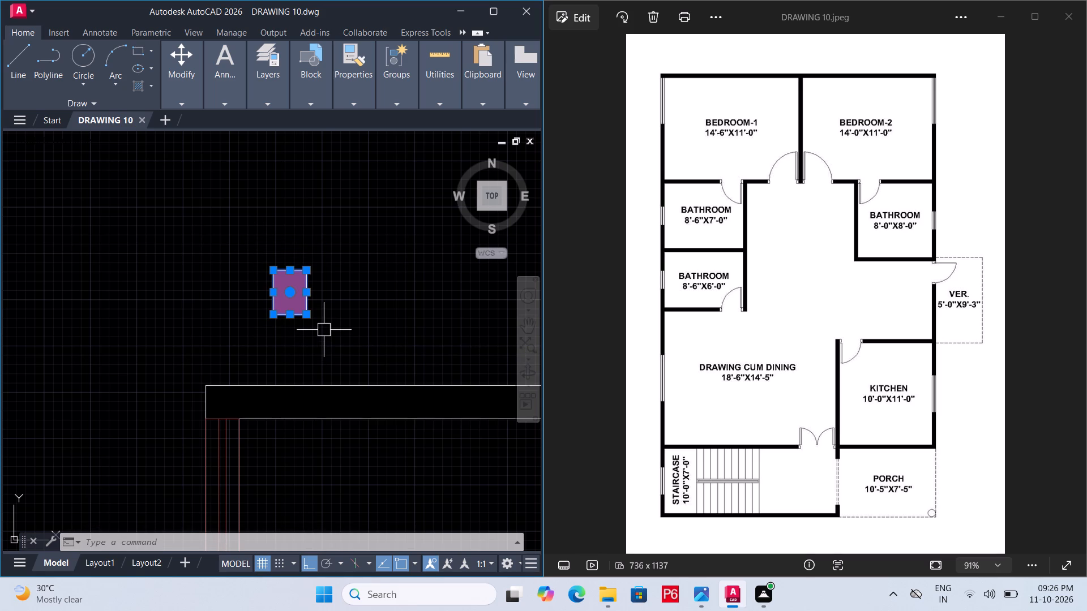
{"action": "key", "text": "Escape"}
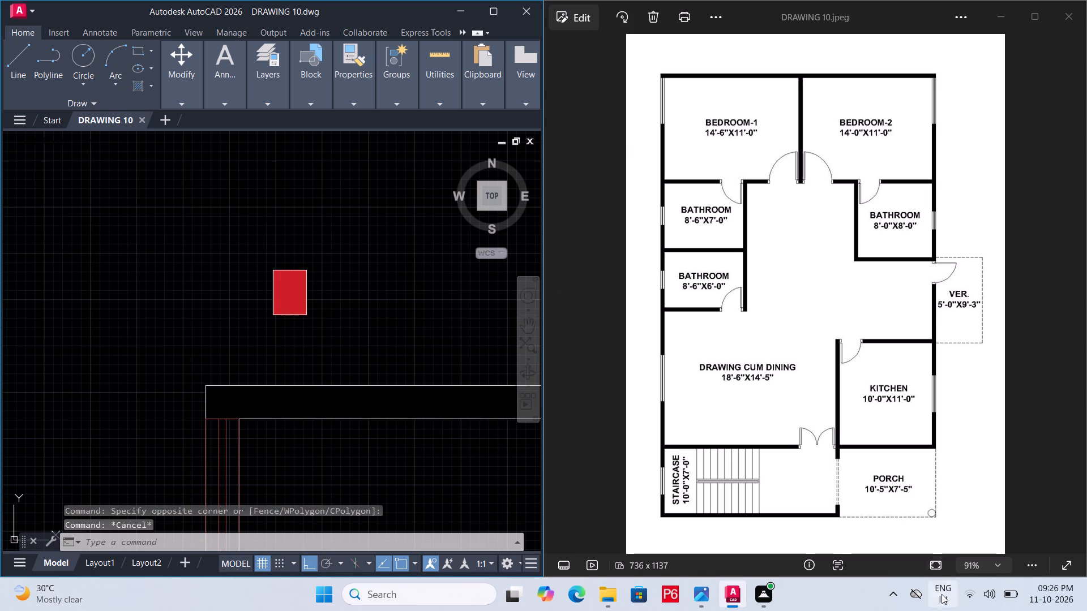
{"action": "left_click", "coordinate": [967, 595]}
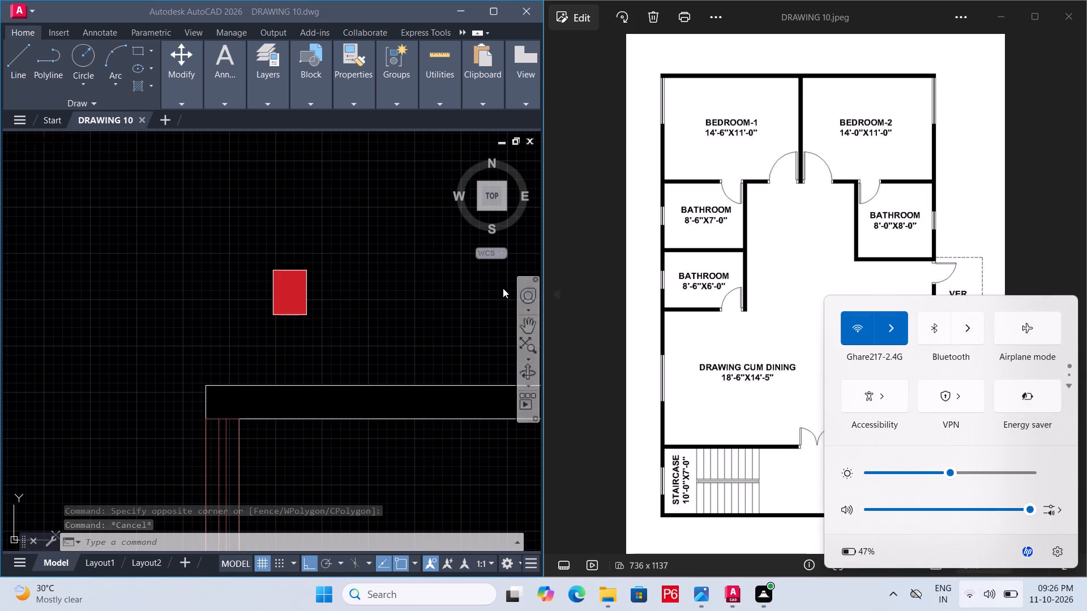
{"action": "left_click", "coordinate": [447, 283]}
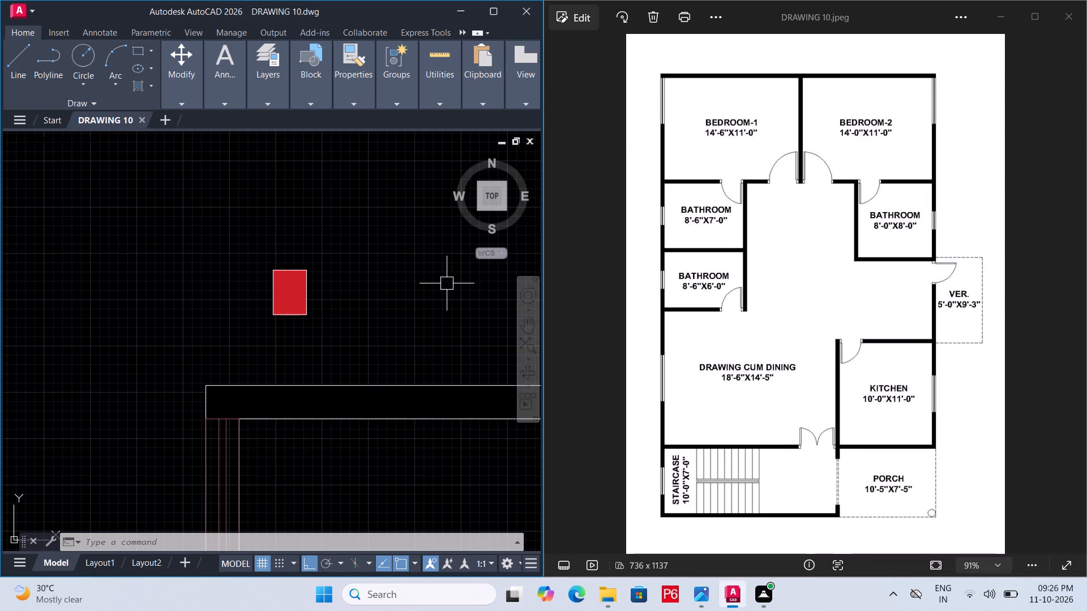
Convert the red hatched rectangle and its outline into a block named c.
{"action": "left_click", "coordinate": [211, 243]}
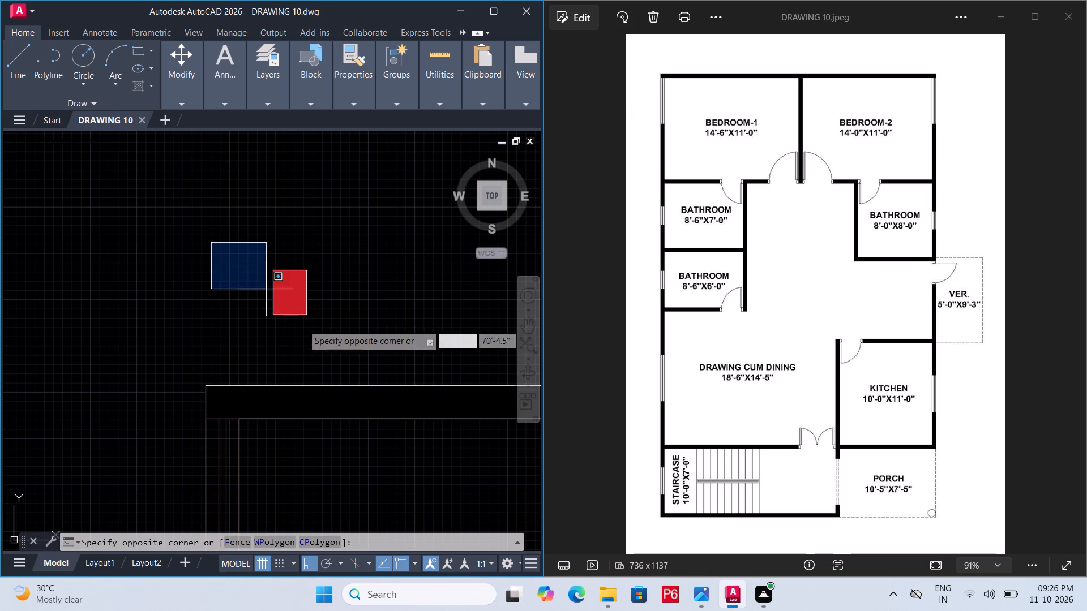
{"action": "left_click", "coordinate": [323, 343]}
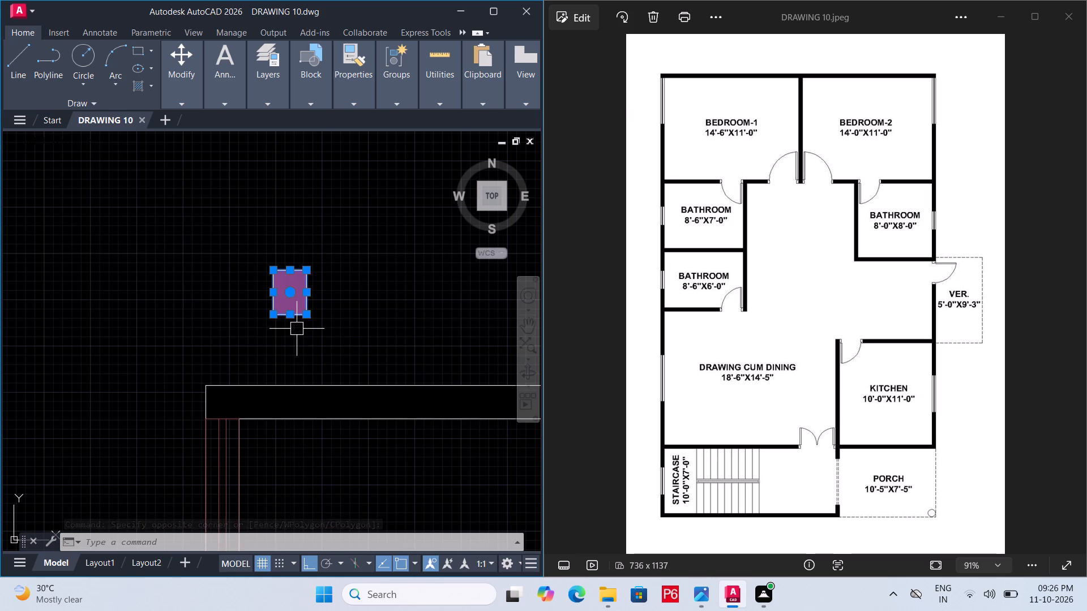
{"action": "type", "text": "B"}
{"action": "key", "text": "space"}
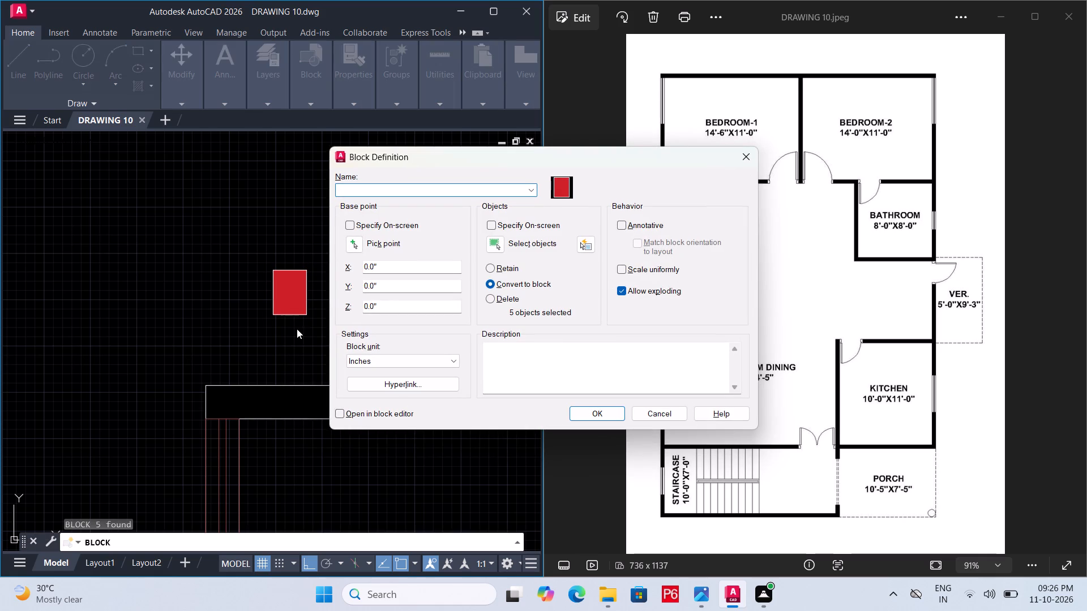
{"action": "key", "text": "c"}
{"action": "key", "text": "Return"}
Save the drawing with the new block.
{"action": "scroll", "coordinate": [284, 322], "scroll_direction": "down", "scroll_amount": 2}
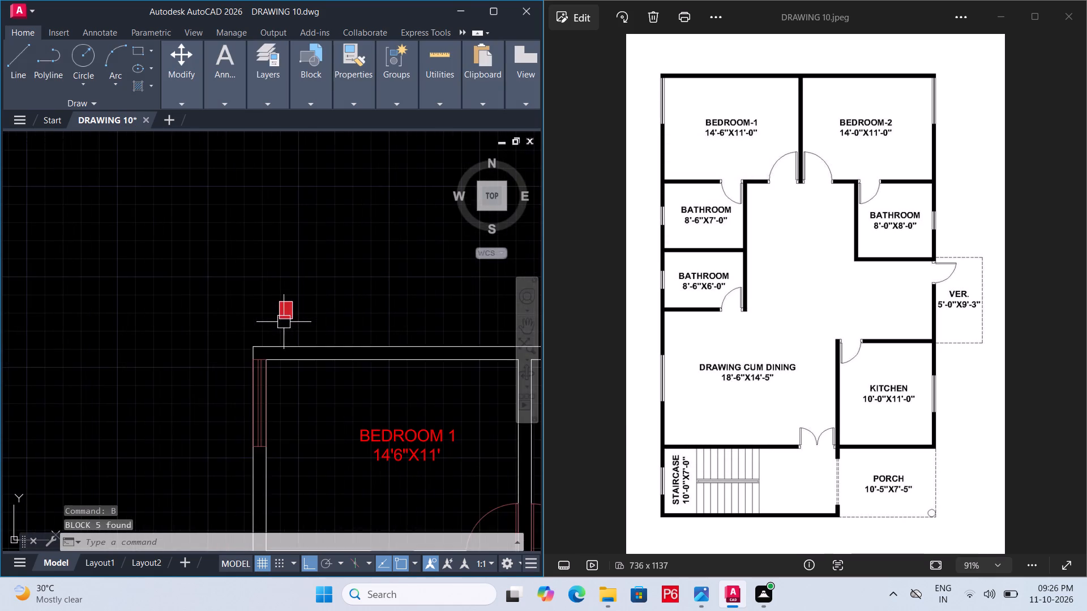
{"action": "middle_click_drag", "start_coordinate": [283, 313], "coordinate": [277, 279]}
{"action": "key", "text": "Escape"}
{"action": "key", "text": "ctrl+s"}
{"action": "key", "text": "ctrl+s"}
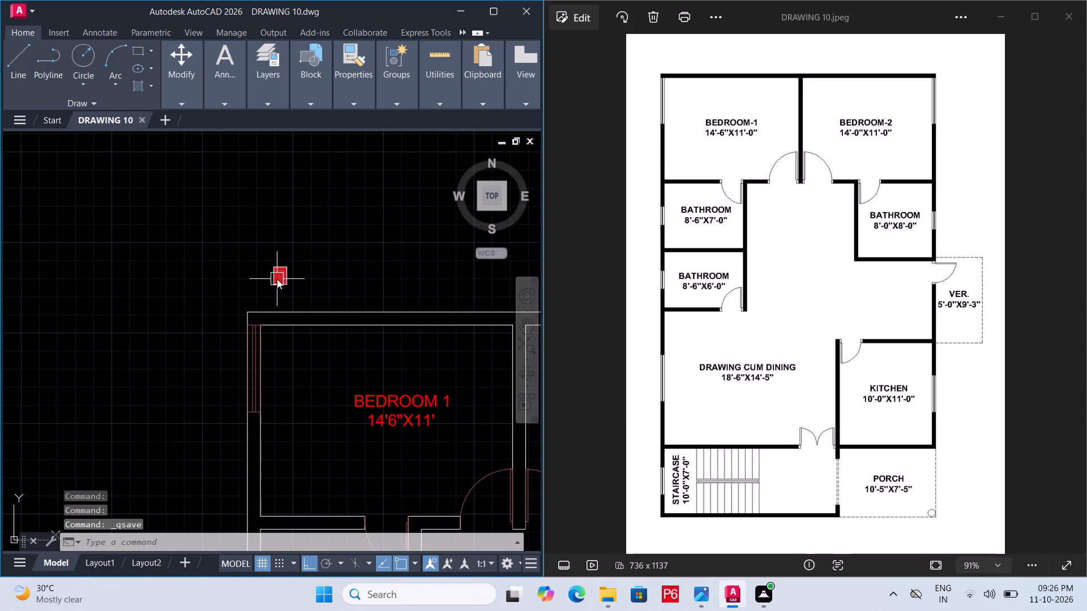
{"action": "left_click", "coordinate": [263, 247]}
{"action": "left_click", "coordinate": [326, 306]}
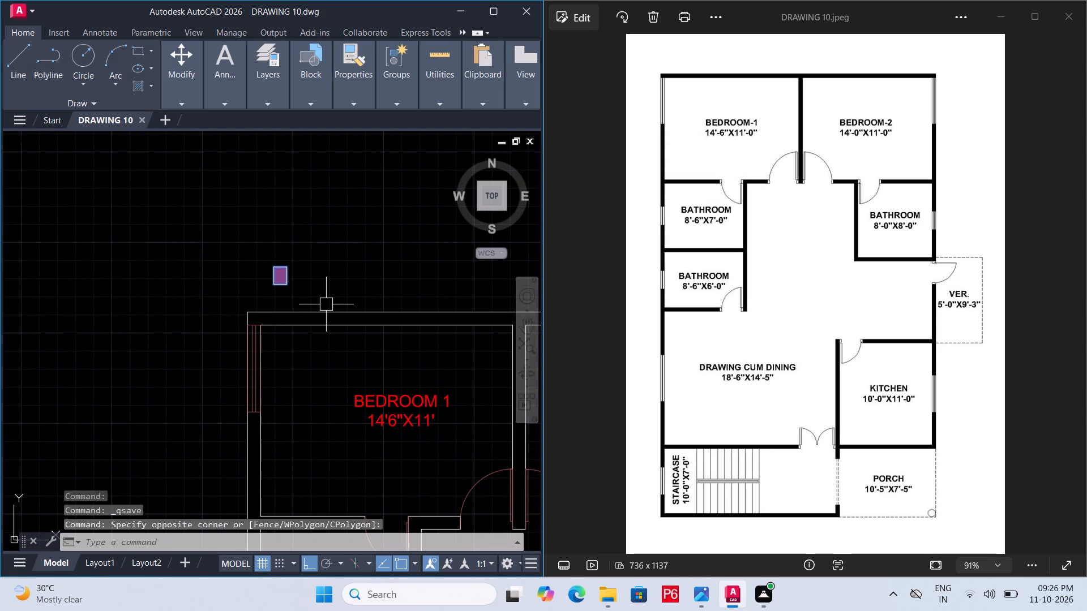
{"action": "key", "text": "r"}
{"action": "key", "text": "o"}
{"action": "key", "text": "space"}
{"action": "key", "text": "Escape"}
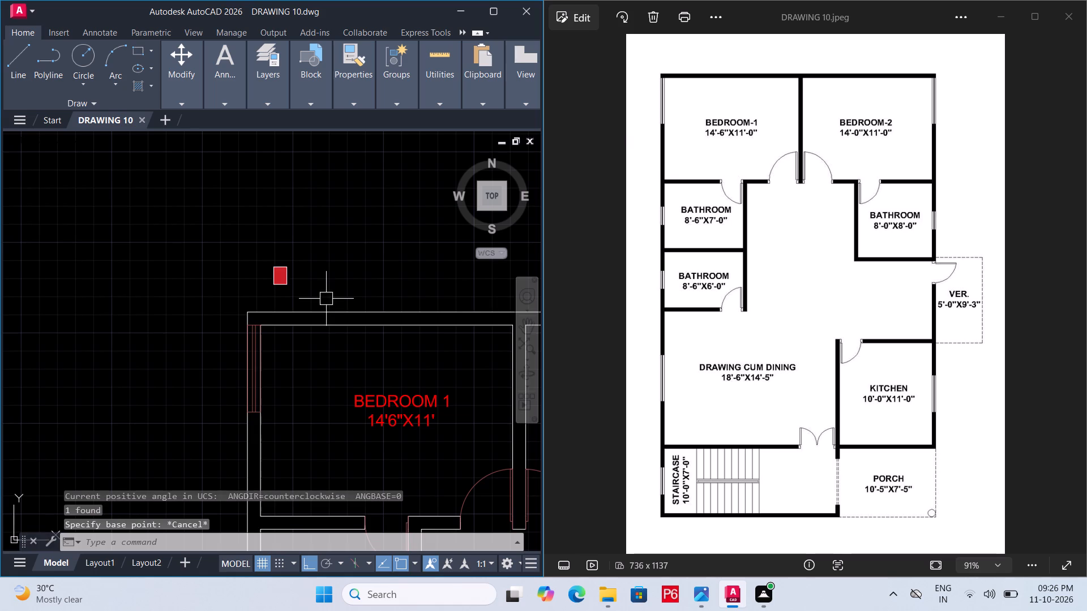
Copy the red block once horizontally to the right, above the copied plan's BEDROOM 1.
{"action": "left_click", "coordinate": [273, 266]}
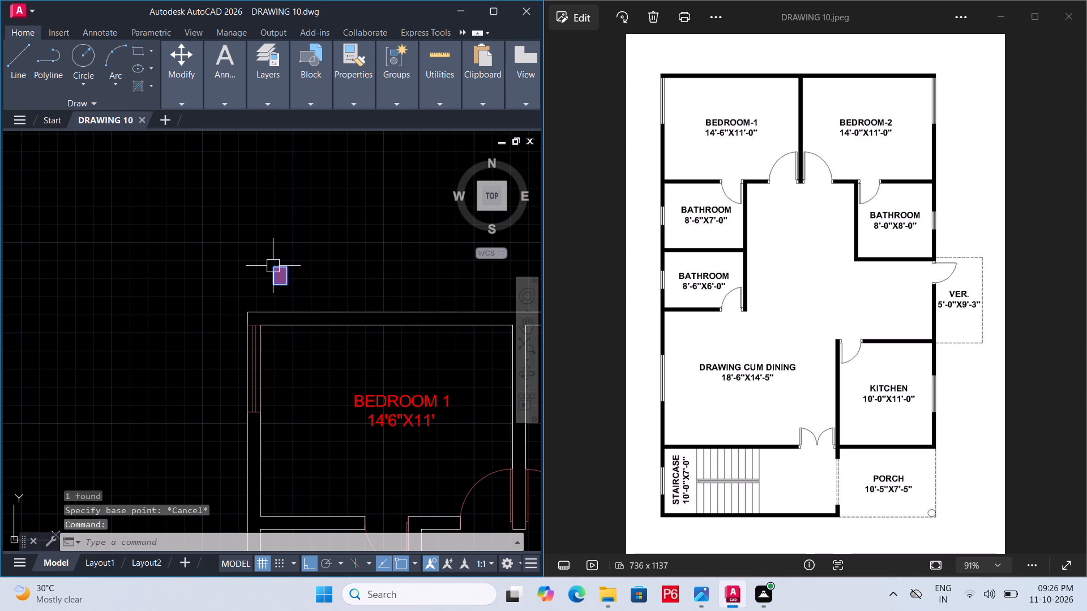
{"action": "type", "text": "CO"}
{"action": "key", "text": "space"}
{"action": "left_click", "coordinate": [278, 270]}
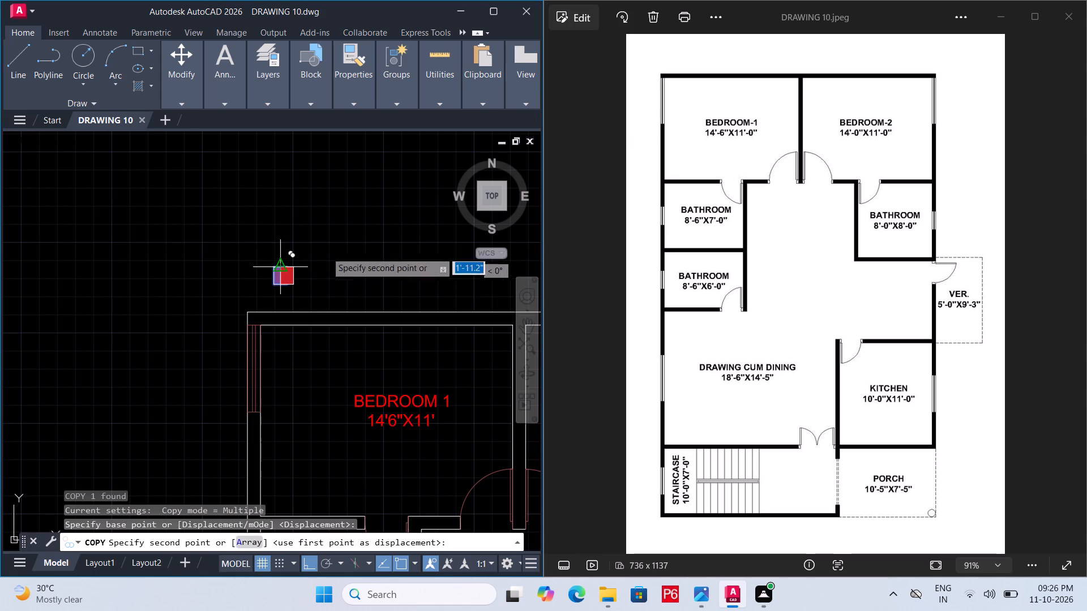
{"action": "left_click", "coordinate": [376, 239]}
{"action": "key", "text": "Escape"}
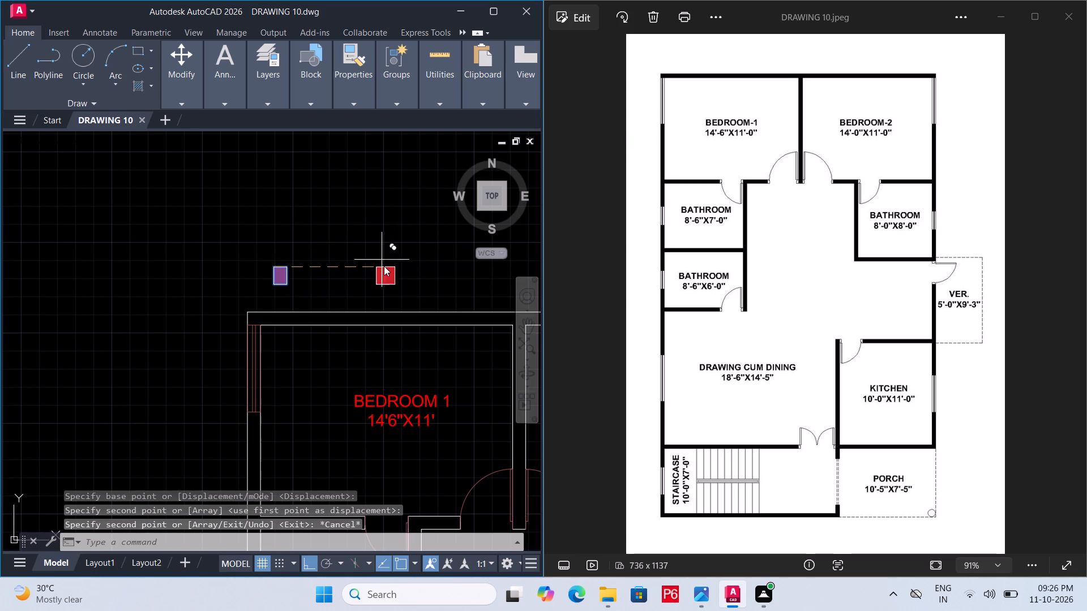
Rotate the copied red block 270° about its lower-right corner so it lies horizontally.
{"action": "middle_click_drag", "start_coordinate": [398, 294], "coordinate": [319, 300]}
{"action": "scroll", "coordinate": [322, 292], "scroll_direction": "up", "scroll_amount": 1}
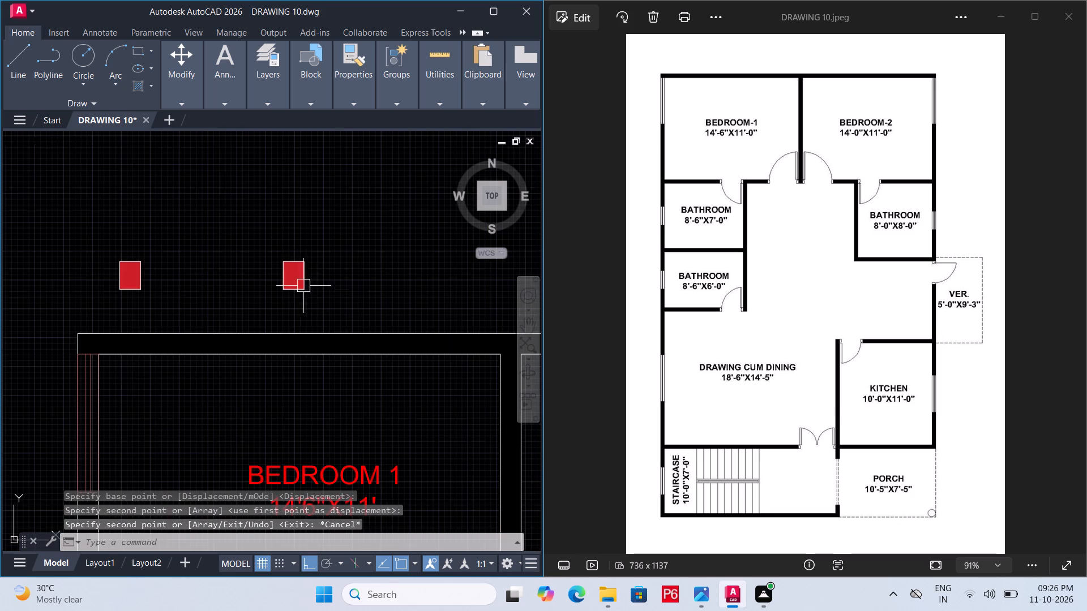
{"action": "left_click", "coordinate": [270, 240]}
{"action": "left_click", "coordinate": [329, 301]}
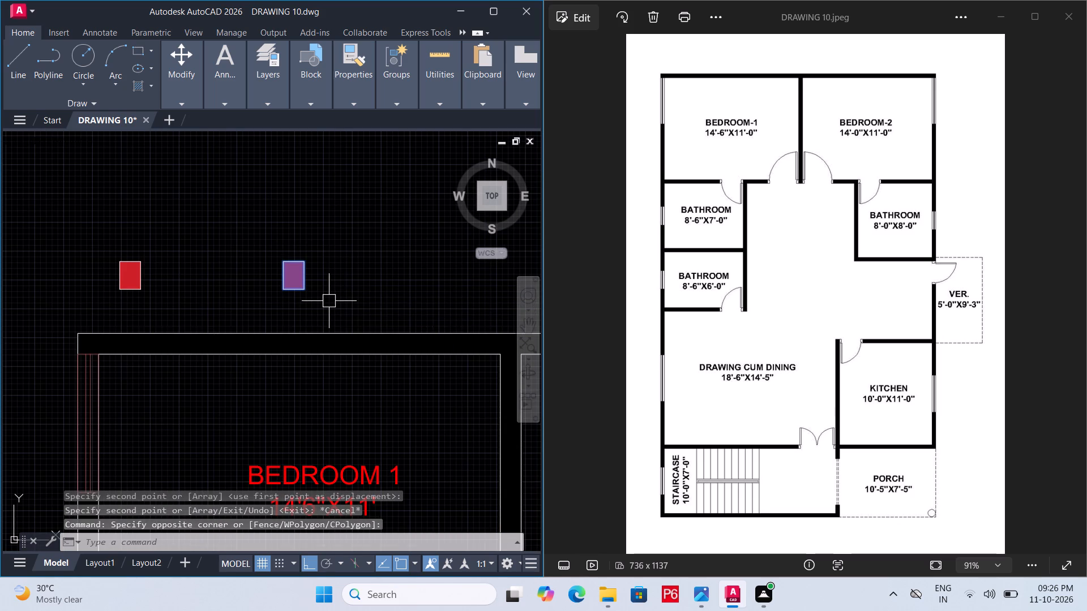
{"action": "type", "text": "RO"}
{"action": "key", "text": "space"}
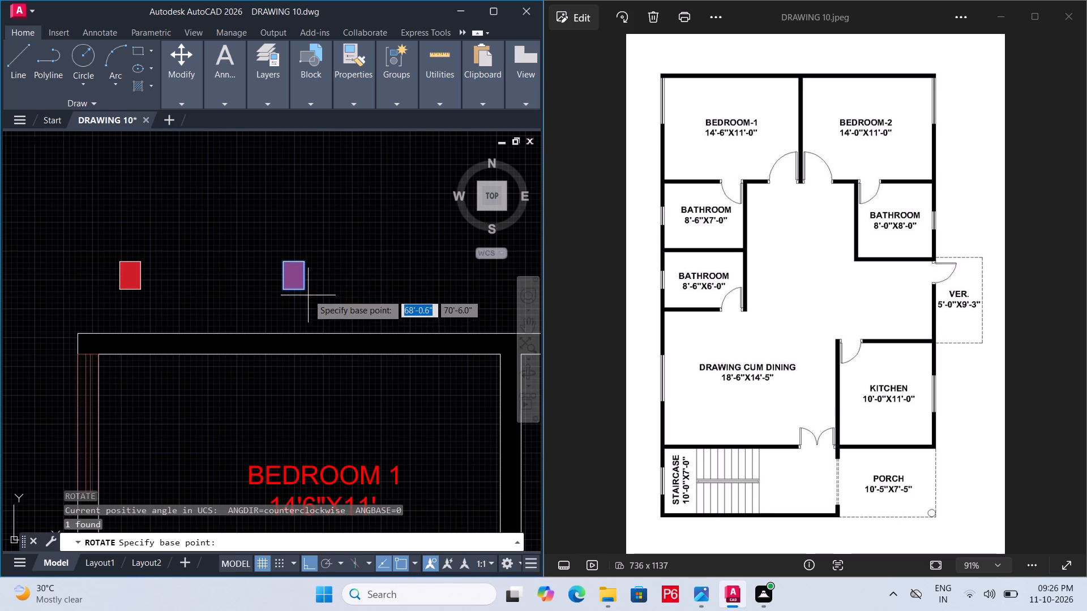
{"action": "left_click", "coordinate": [308, 289]}
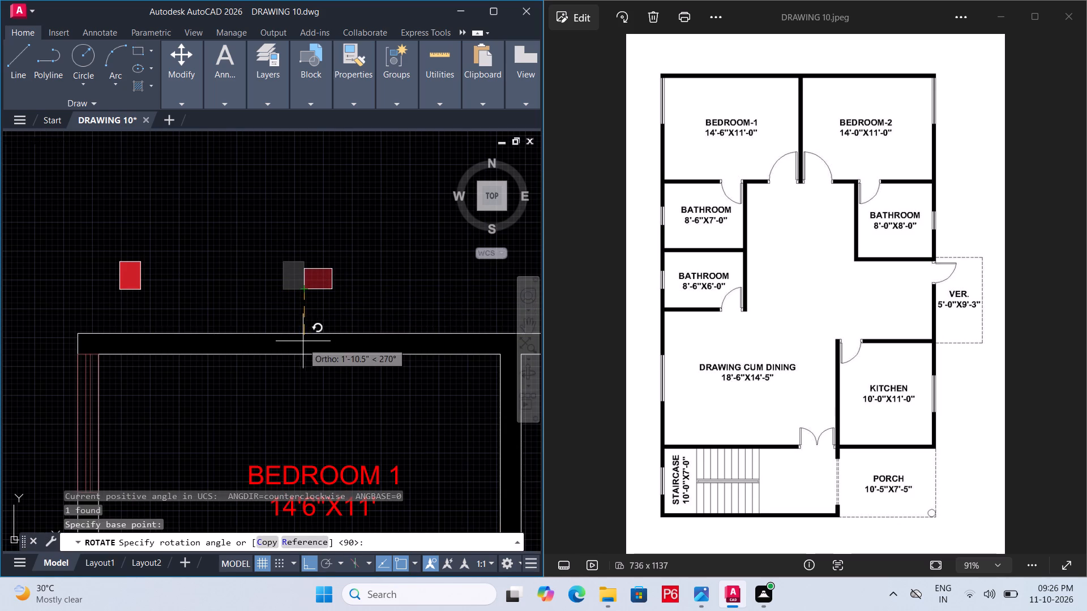
{"action": "left_click", "coordinate": [303, 380]}
{"action": "key", "text": "Escape"}
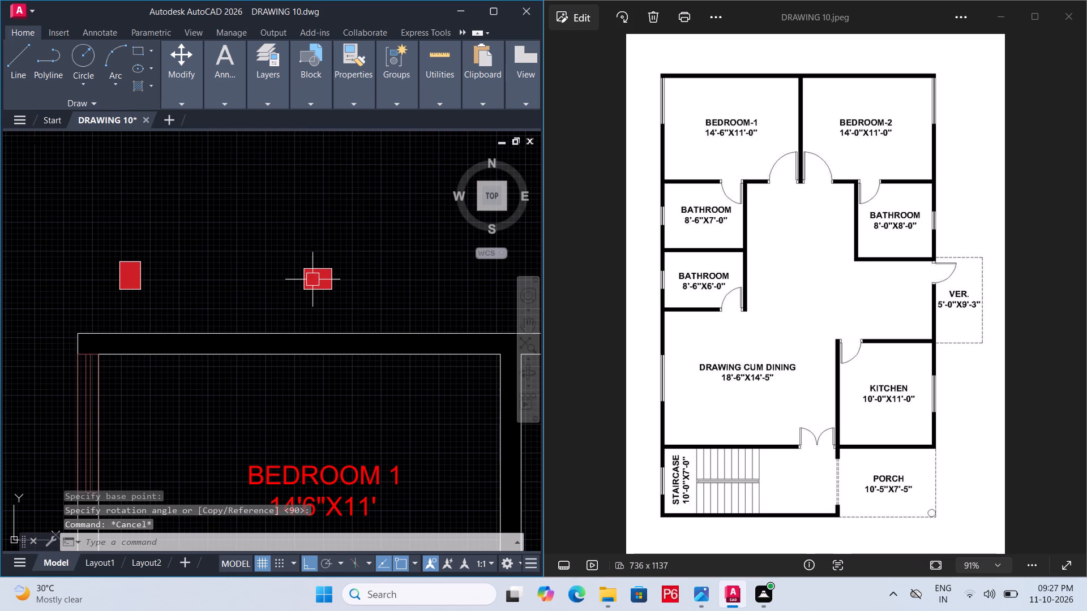
Save the drawing with the rotated block.
{"action": "key", "text": "ctrl+s"}
{"action": "key", "text": "ctrl+s"}
{"action": "key", "text": "ctrl+s"}
{"action": "key", "text": "ctrl+s"}
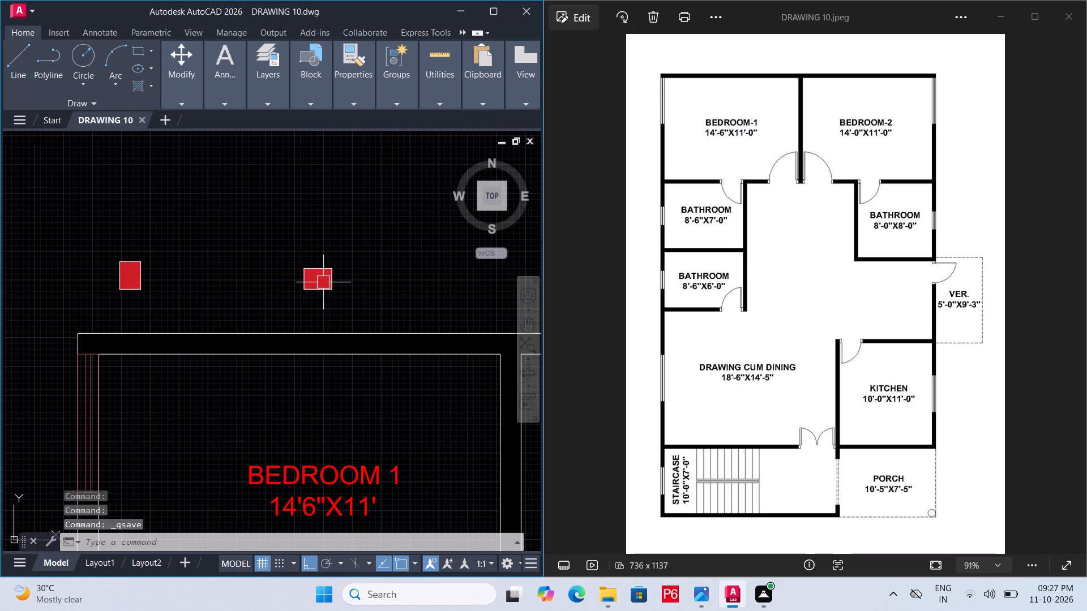
With Ortho off, move the horizontal red block by its upper-left corner onto the outer upper-left wall corner of BEDROOM 1.
{"action": "left_click", "coordinate": [323, 282]}
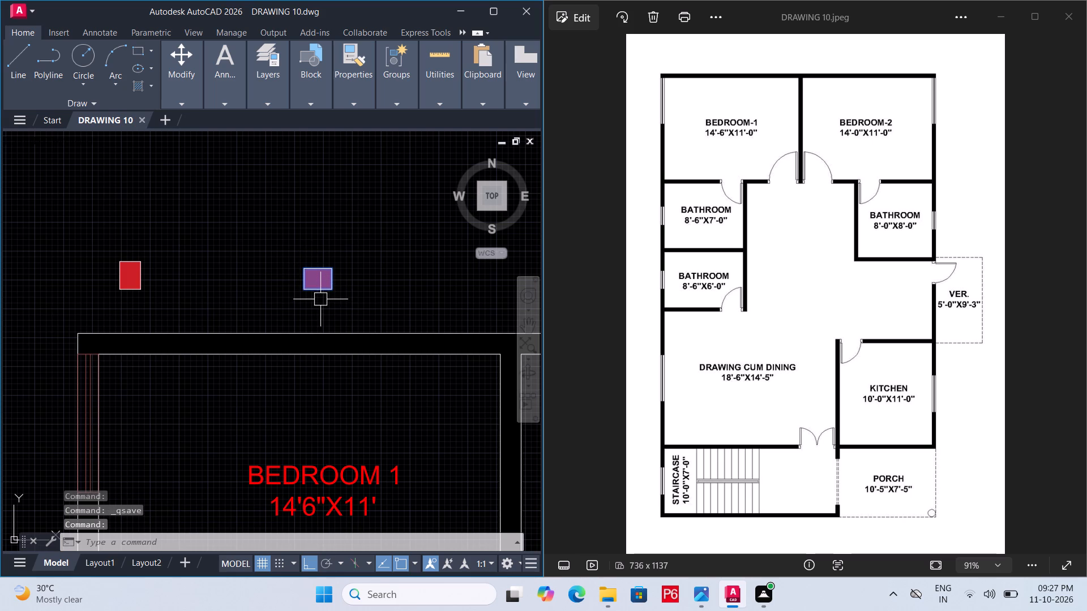
{"action": "key", "text": "m"}
{"action": "key", "text": "space"}
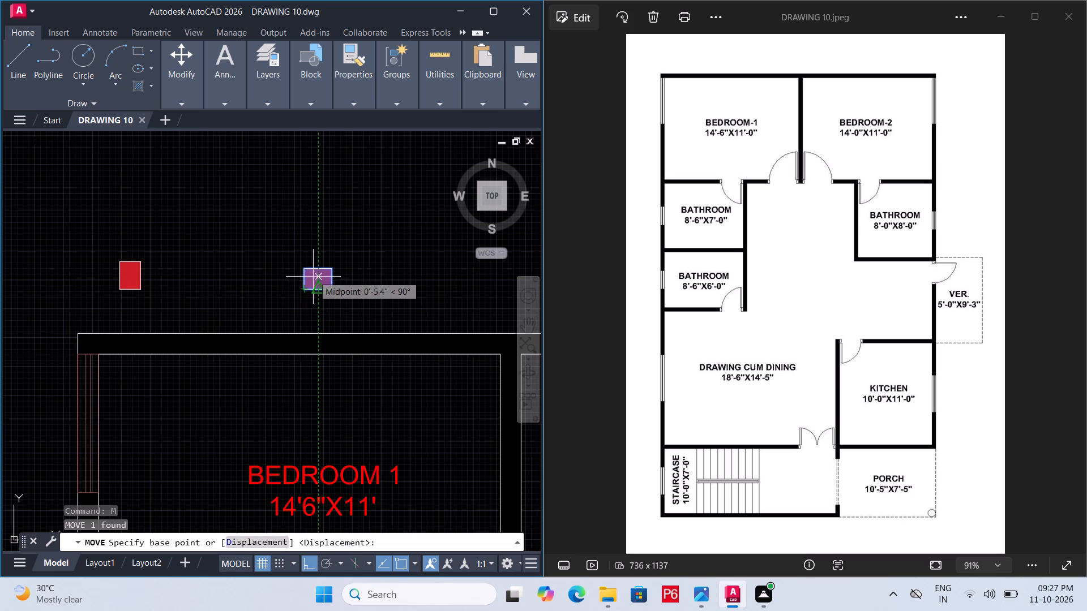
{"action": "left_click", "coordinate": [303, 270]}
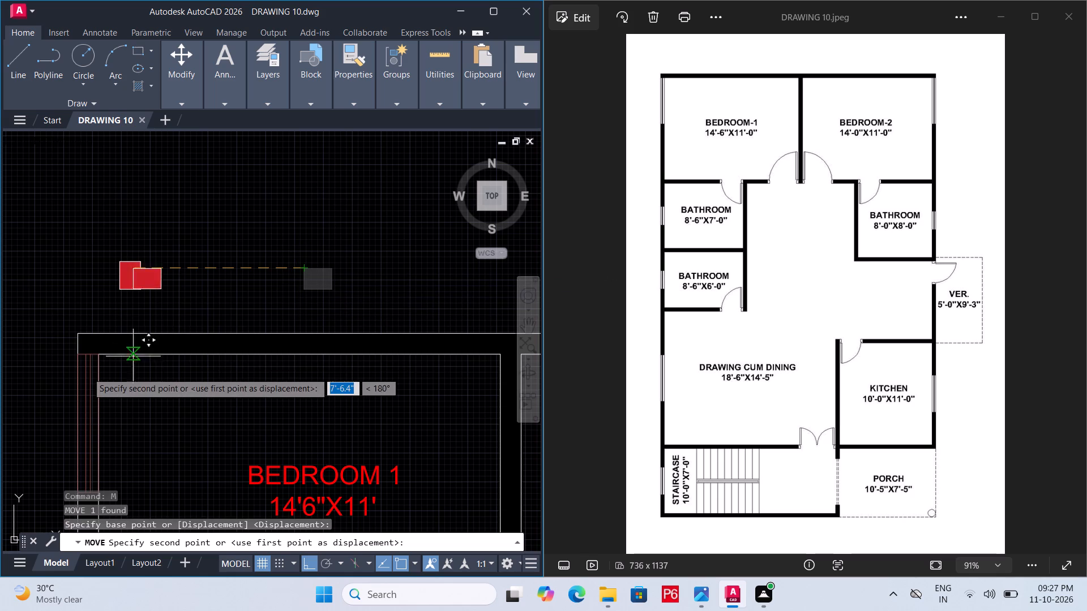
{"action": "key", "text": "F8"}
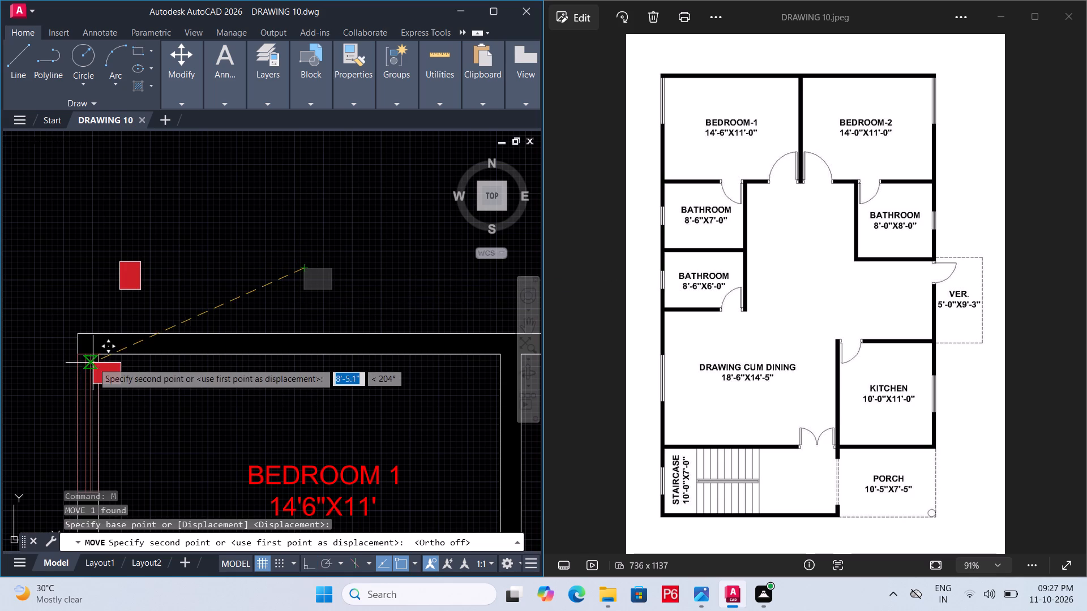
{"action": "scroll", "coordinate": [83, 350], "scroll_direction": "up", "scroll_amount": 3}
{"action": "middle_click_drag", "start_coordinate": [76, 338], "coordinate": [165, 332]}
{"action": "left_click", "coordinate": [144, 282]}
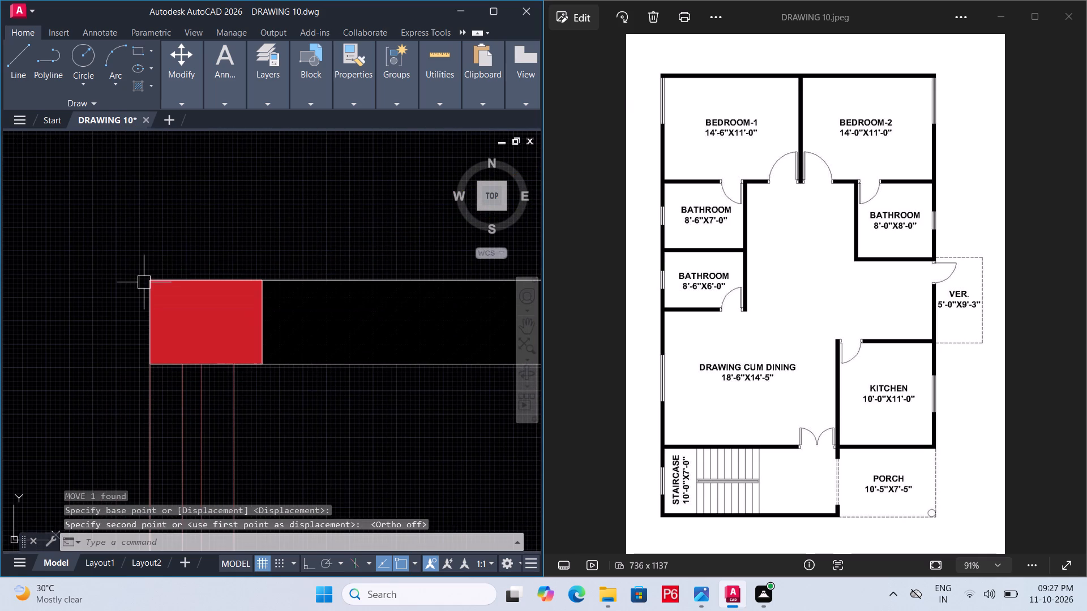
Save the drawing with the block placed at the BEDROOM 1 corner.
{"action": "scroll", "coordinate": [137, 284], "scroll_direction": "down", "scroll_amount": 4}
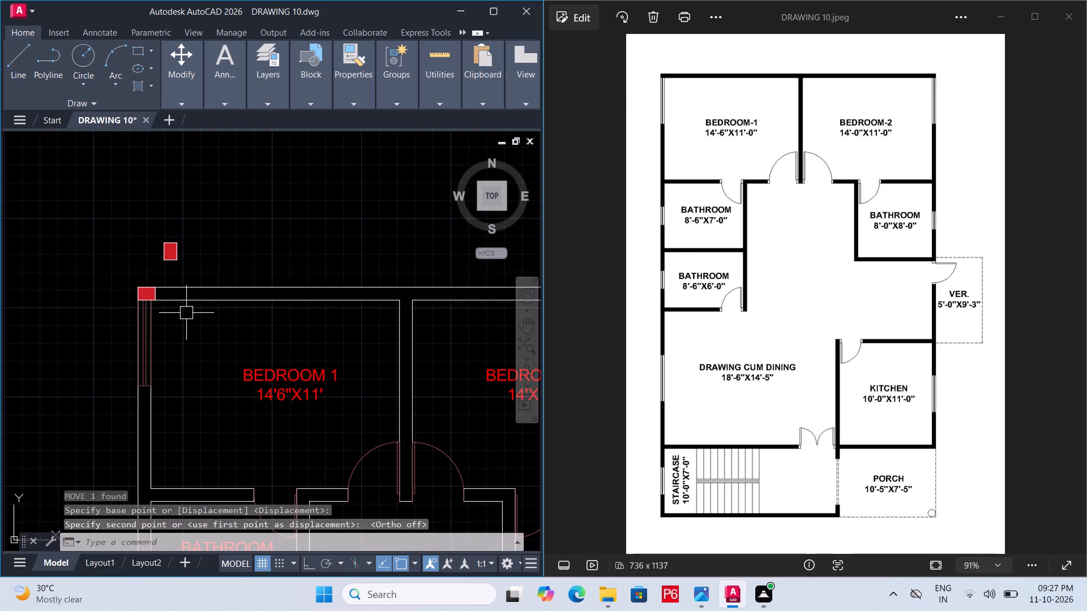
{"action": "key", "text": "ctrl+s"}
{"action": "key", "text": "ctrl+s"}
{"action": "key", "text": "ctrl+s"}
{"action": "scroll", "coordinate": [186, 315], "scroll_direction": "down", "scroll_amount": 1}
{"action": "middle_click_drag", "start_coordinate": [183, 312], "coordinate": [132, 299]}
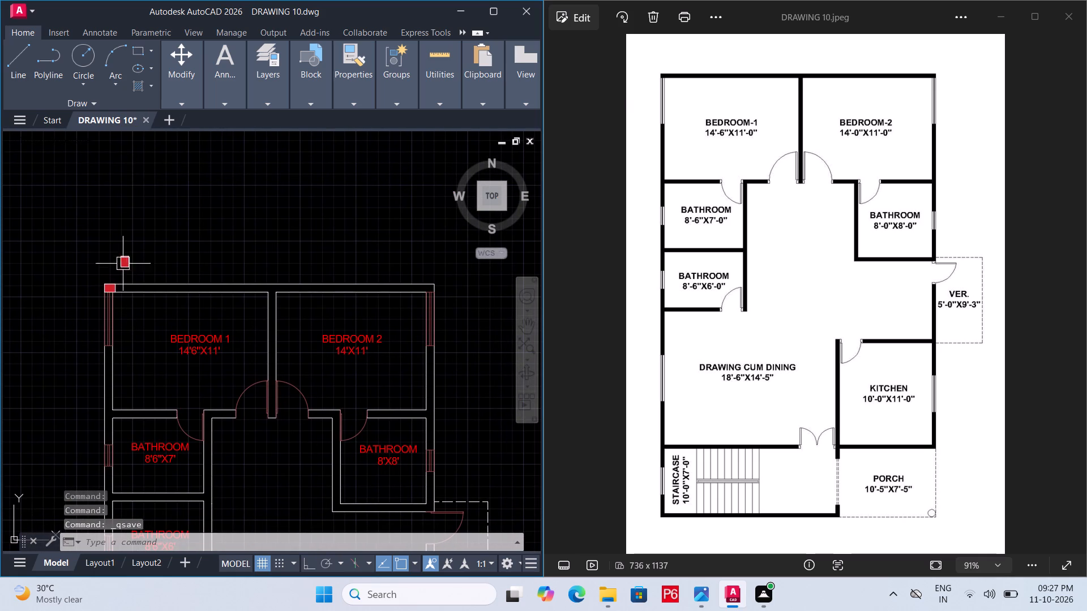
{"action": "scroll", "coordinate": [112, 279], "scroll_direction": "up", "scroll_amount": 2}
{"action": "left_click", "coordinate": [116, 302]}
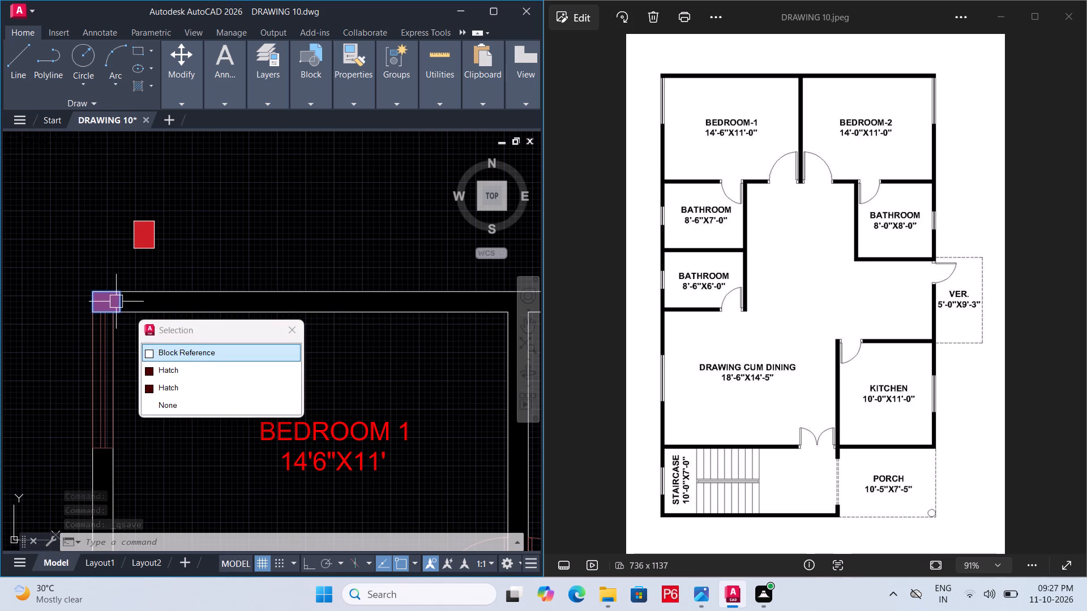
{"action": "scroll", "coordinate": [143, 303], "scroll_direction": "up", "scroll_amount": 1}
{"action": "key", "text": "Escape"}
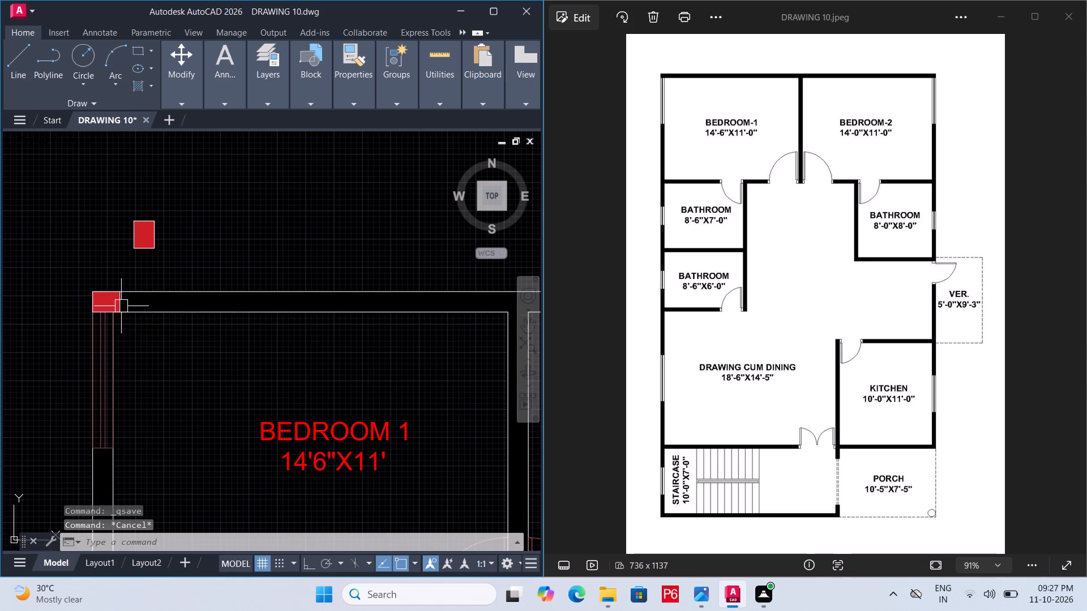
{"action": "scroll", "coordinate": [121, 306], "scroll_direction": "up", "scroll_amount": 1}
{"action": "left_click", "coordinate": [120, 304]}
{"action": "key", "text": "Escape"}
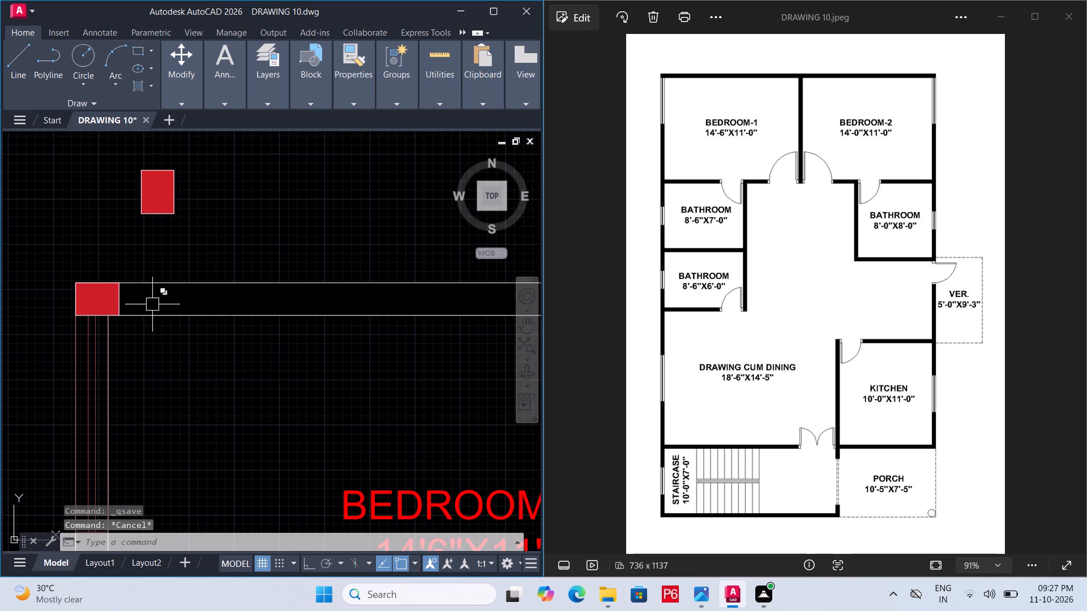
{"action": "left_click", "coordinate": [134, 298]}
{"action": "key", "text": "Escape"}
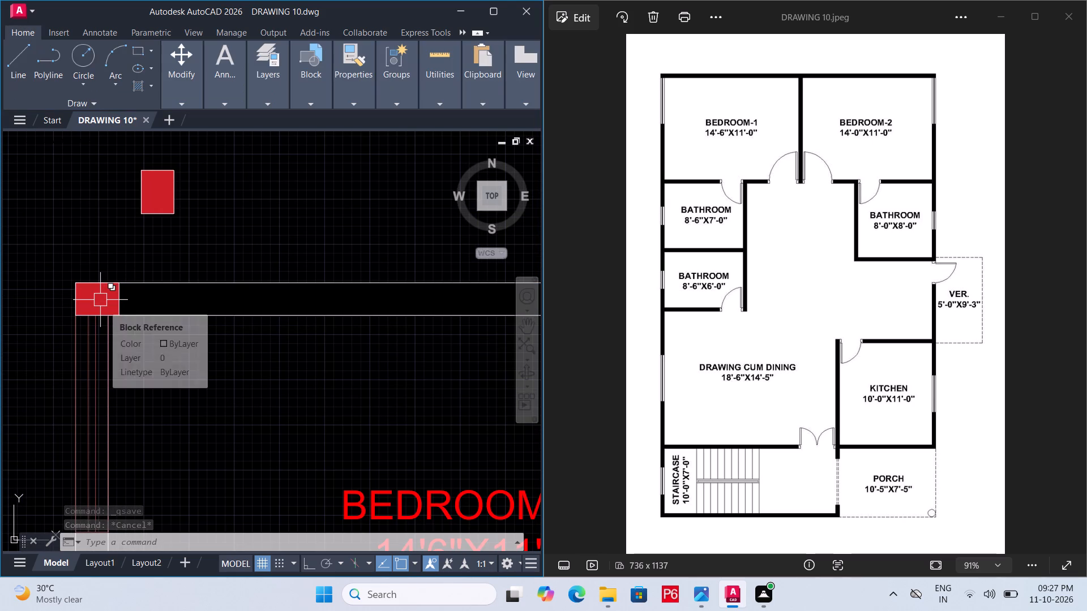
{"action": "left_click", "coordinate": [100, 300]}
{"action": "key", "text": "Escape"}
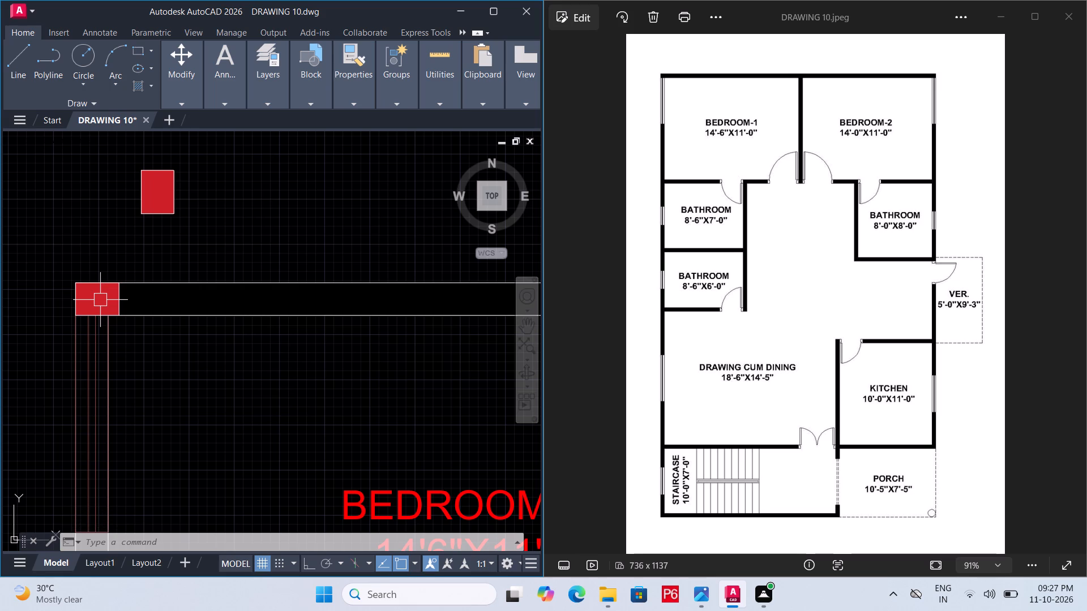
Undo the move that placed the horizontal red block at the outer BEDROOM 1 wall corner.
{"action": "key", "text": "ctrl+z"}
{"action": "key", "text": "ctrl+z"}
{"action": "key", "text": "ctrl+z"}
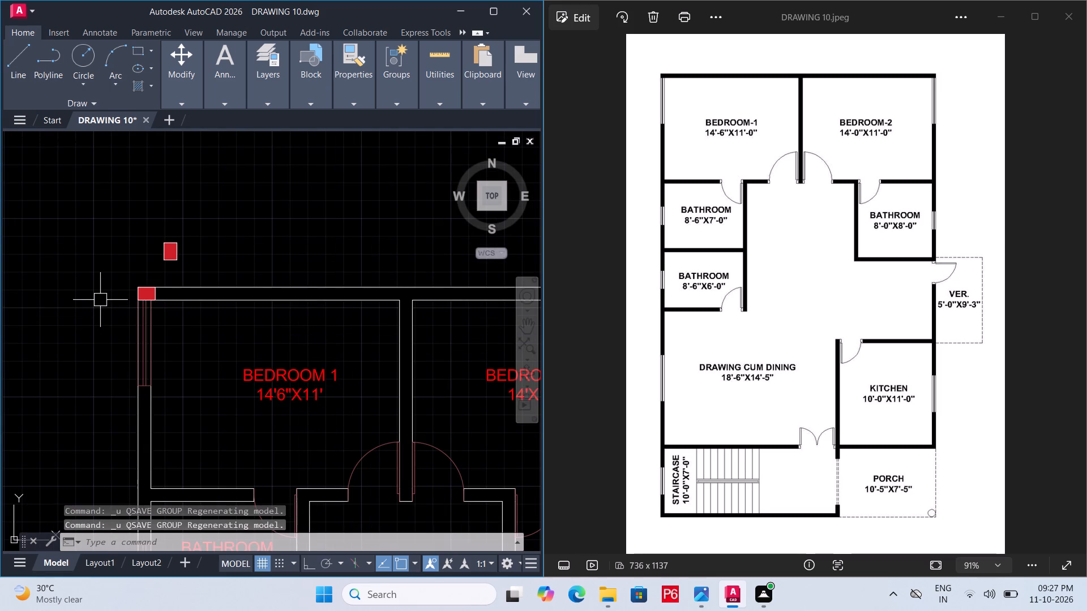
{"action": "key", "text": "ctrl+z"}
{"action": "key", "text": "ctrl+z"}
{"action": "scroll", "coordinate": [98, 305], "scroll_direction": "down", "scroll_amount": 3, "text": "ctrl"}
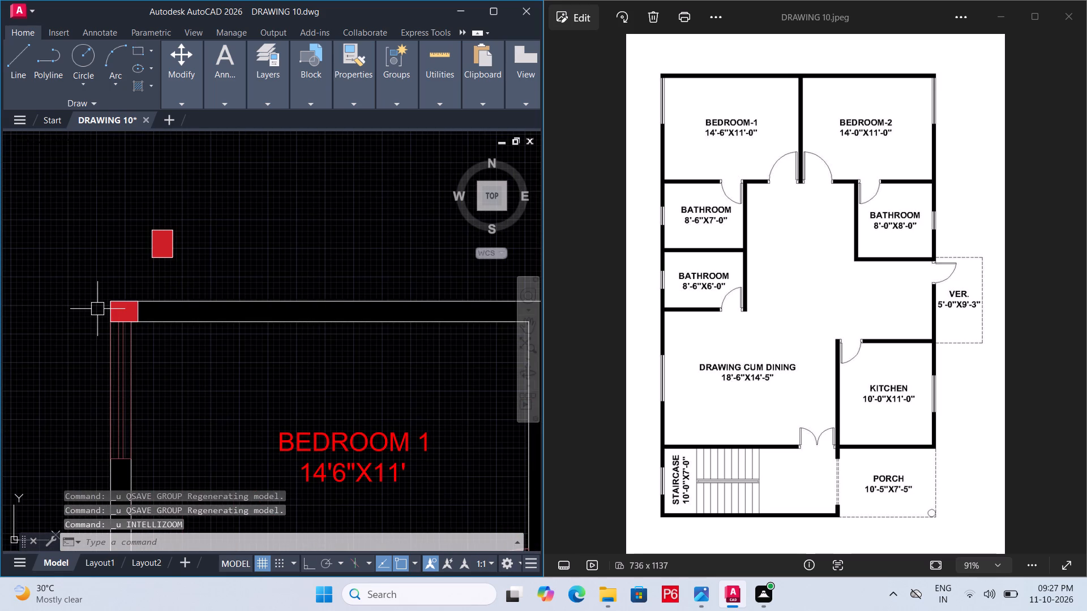
{"action": "key", "text": "ctrl+z"}
{"action": "key", "text": "ctrl+z"}
{"action": "key", "text": "ctrl+z"}
{"action": "key", "text": "Escape"}
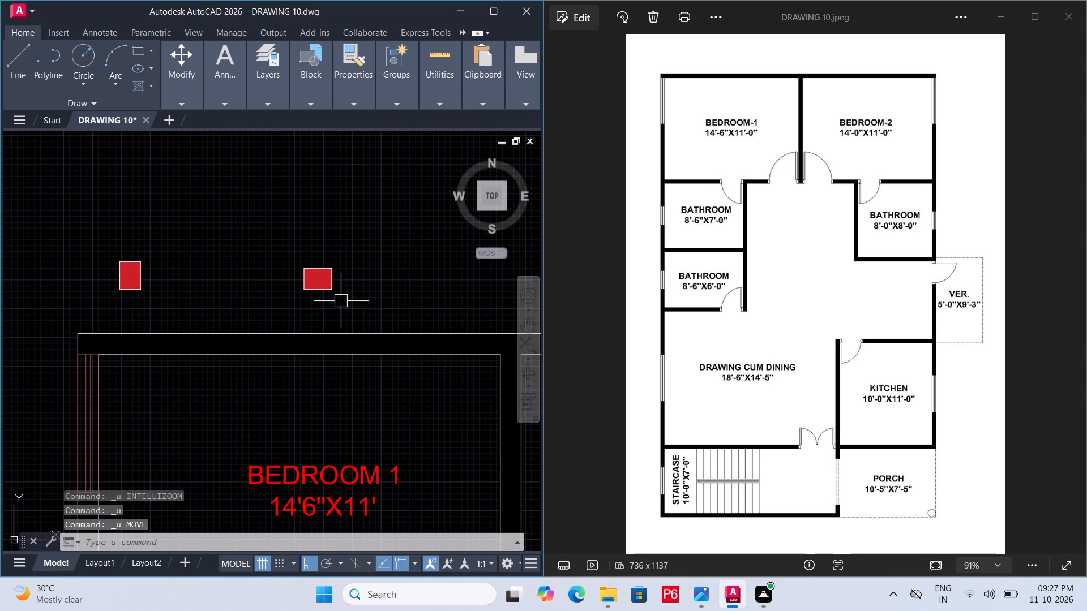
Save the drawing with the horizontal block back above the plan.
{"action": "key", "text": "ctrl+s"}
{"action": "key", "text": "ctrl+s"}
{"action": "key", "text": "ctrl+s"}
Copy the horizontal red block twice to the right in a row with Ortho on, the first copy about 4'-2.6" away.
{"action": "left_click", "coordinate": [318, 287]}
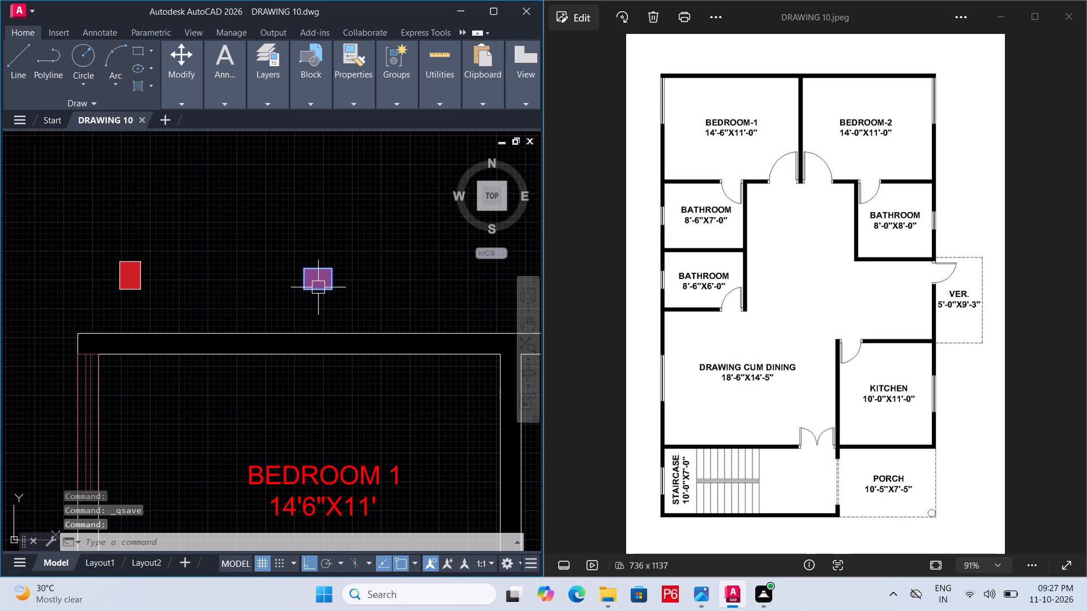
{"action": "type", "text": "CO"}
{"action": "key", "text": "space"}
{"action": "left_click", "coordinate": [318, 287]}
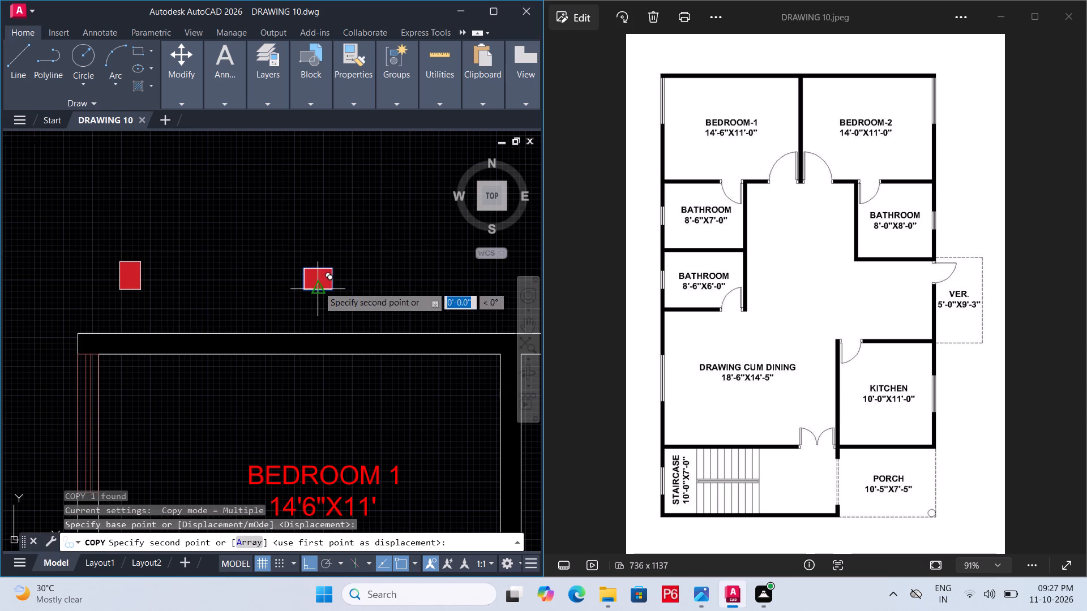
{"action": "middle_click_drag", "start_coordinate": [374, 225], "coordinate": [222, 272]}
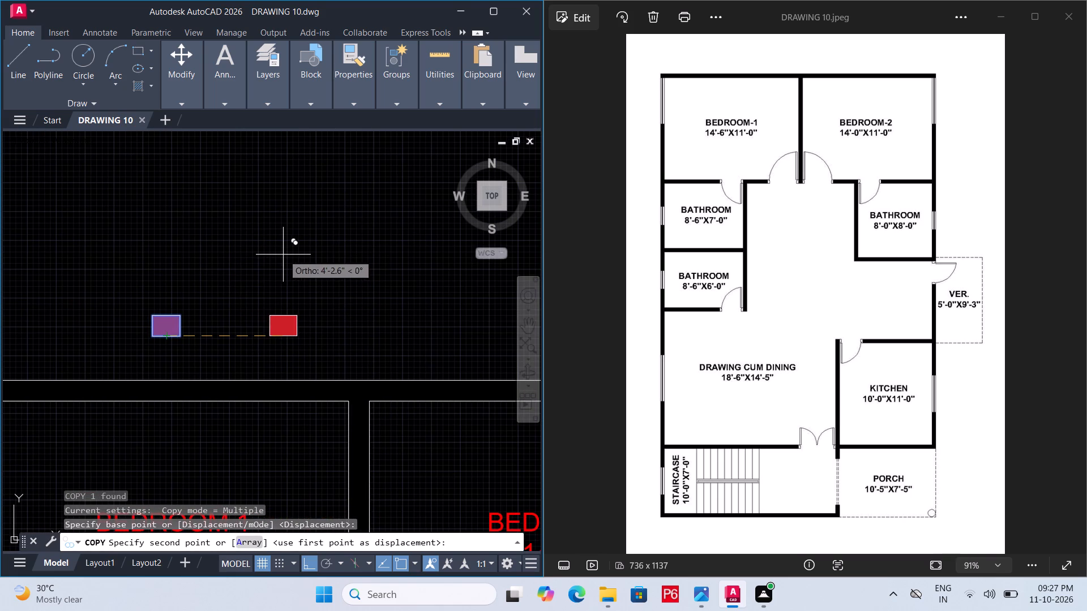
{"action": "left_click", "coordinate": [283, 255]}
{"action": "left_click", "coordinate": [382, 263]}
{"action": "key", "text": "Escape"}
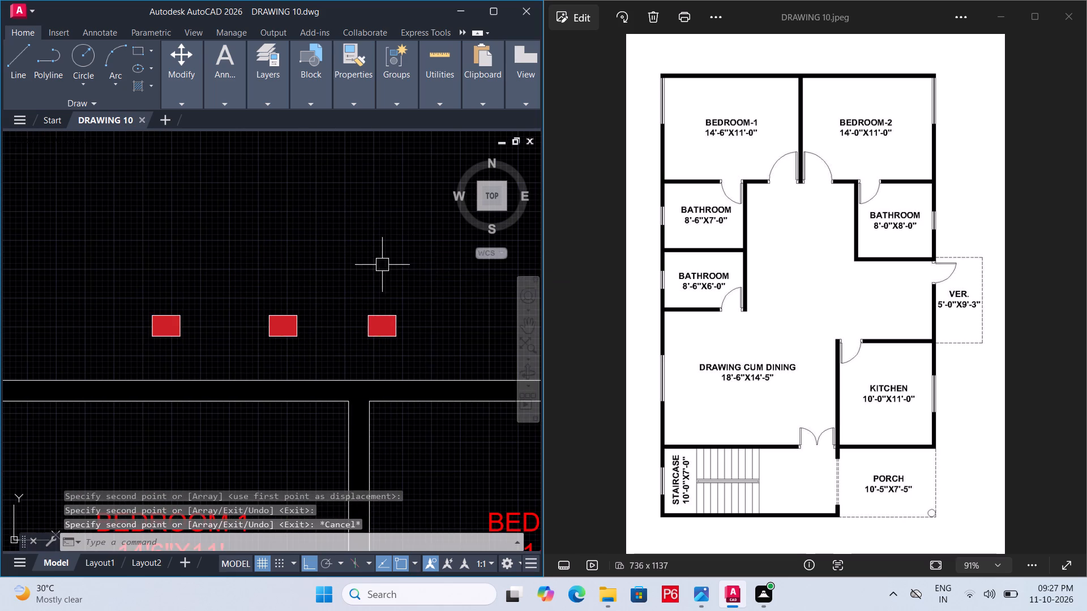
Save the drawing with the row of copied red blocks.
{"action": "scroll", "coordinate": [384, 305], "scroll_direction": "down", "scroll_amount": 1}
{"action": "middle_click_drag", "start_coordinate": [384, 305], "coordinate": [370, 290]}
{"action": "key", "text": "ctrl+s"}
{"action": "key", "text": "ctrl+s"}
{"action": "key", "text": "ctrl+s"}
Rotate the rightmost red block copy 270° about its lower-right corner so it stands upright.
{"action": "scroll", "coordinate": [350, 292], "scroll_direction": "up", "scroll_amount": 1}
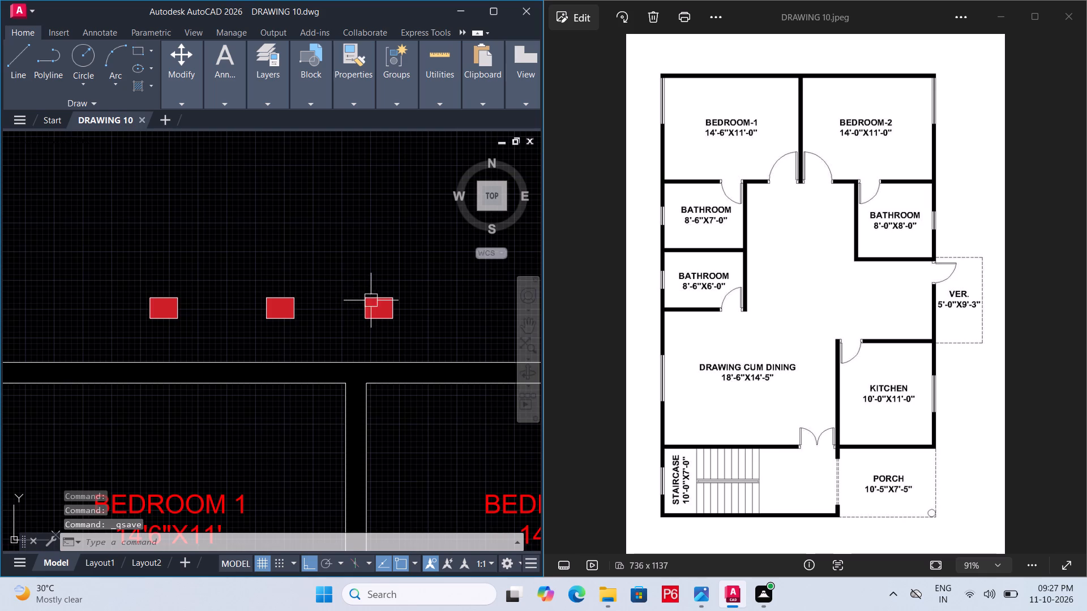
{"action": "middle_click_drag", "start_coordinate": [373, 300], "coordinate": [245, 270]}
{"action": "left_click", "coordinate": [256, 278]}
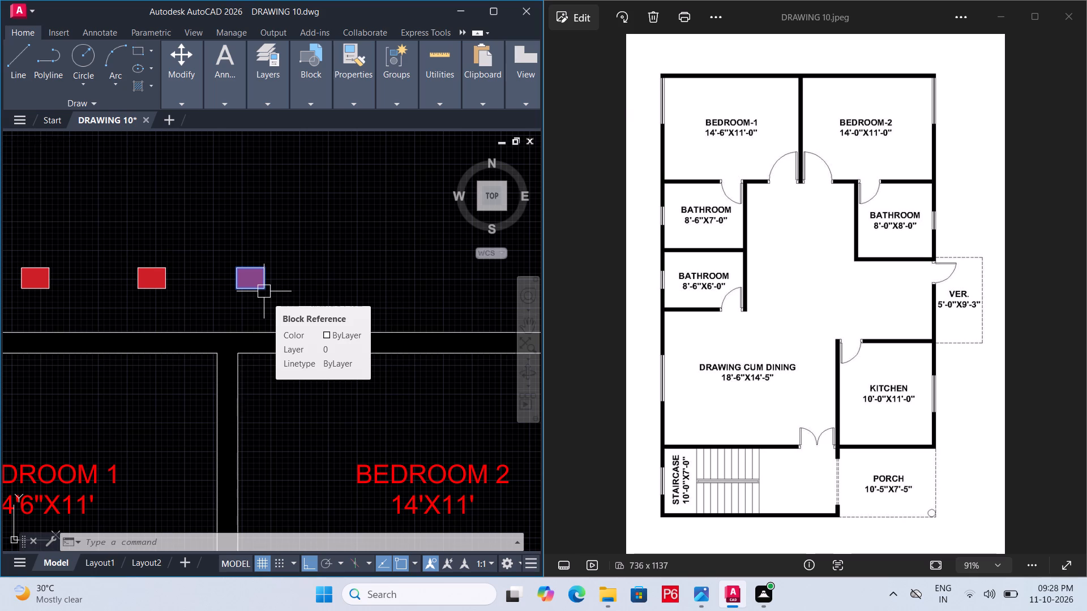
{"action": "type", "text": "RO"}
{"action": "key", "text": "space"}
{"action": "left_click", "coordinate": [264, 291]}
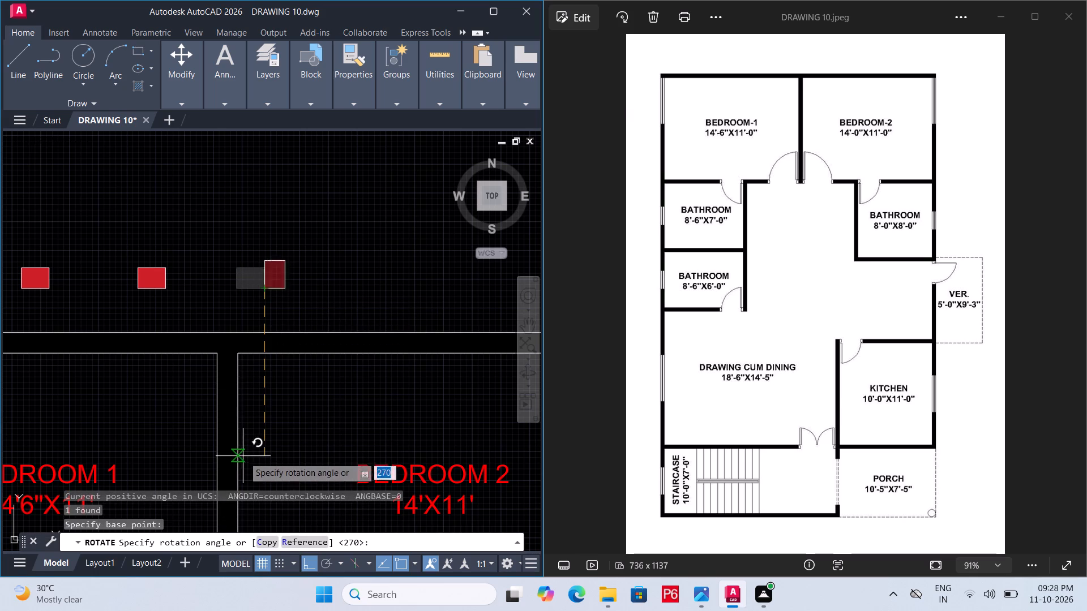
{"action": "left_click", "coordinate": [286, 423]}
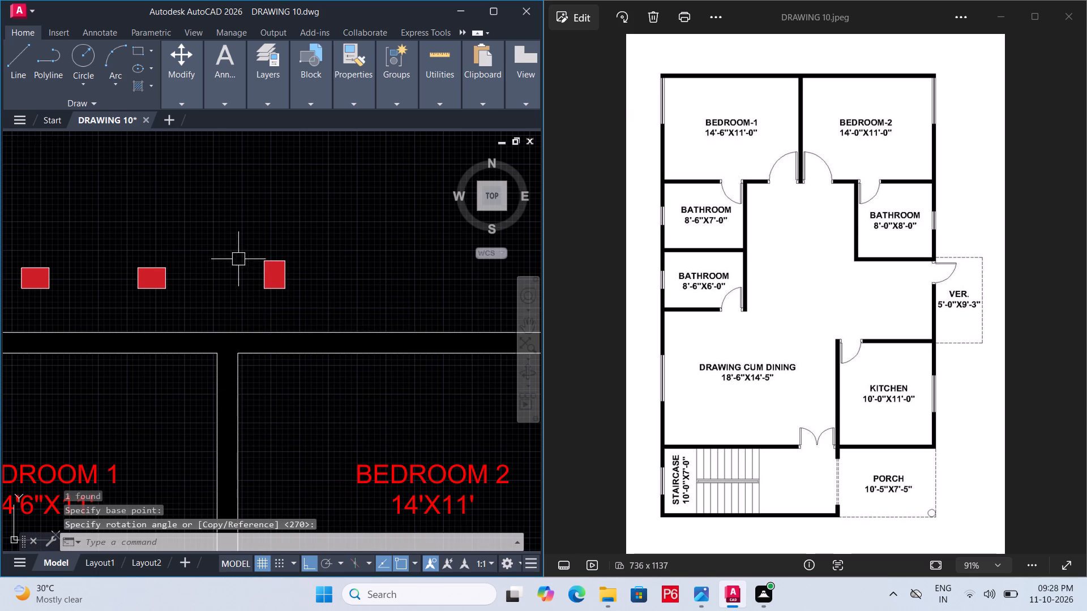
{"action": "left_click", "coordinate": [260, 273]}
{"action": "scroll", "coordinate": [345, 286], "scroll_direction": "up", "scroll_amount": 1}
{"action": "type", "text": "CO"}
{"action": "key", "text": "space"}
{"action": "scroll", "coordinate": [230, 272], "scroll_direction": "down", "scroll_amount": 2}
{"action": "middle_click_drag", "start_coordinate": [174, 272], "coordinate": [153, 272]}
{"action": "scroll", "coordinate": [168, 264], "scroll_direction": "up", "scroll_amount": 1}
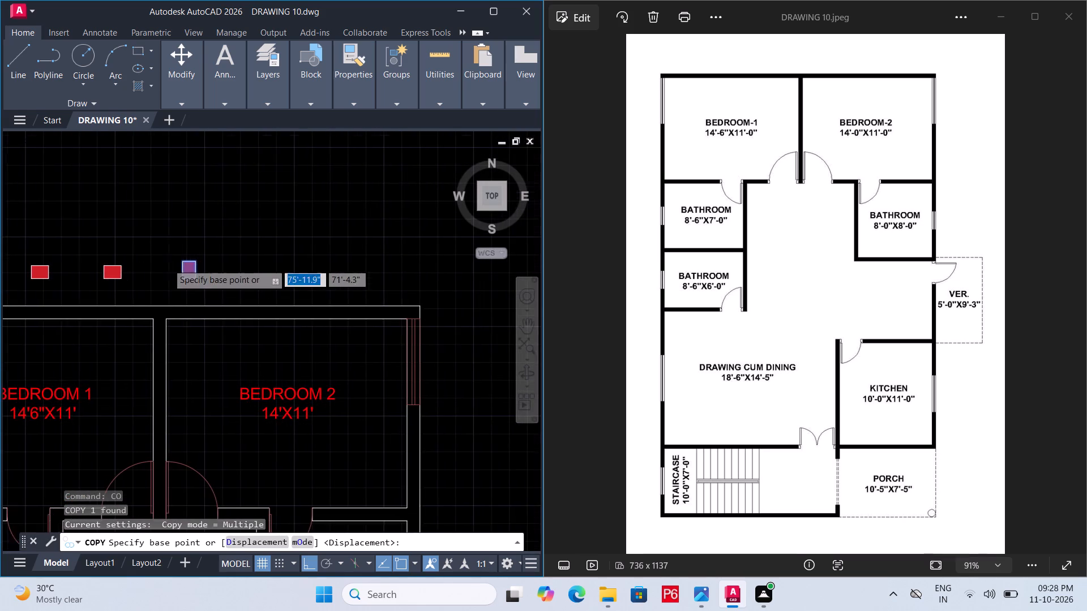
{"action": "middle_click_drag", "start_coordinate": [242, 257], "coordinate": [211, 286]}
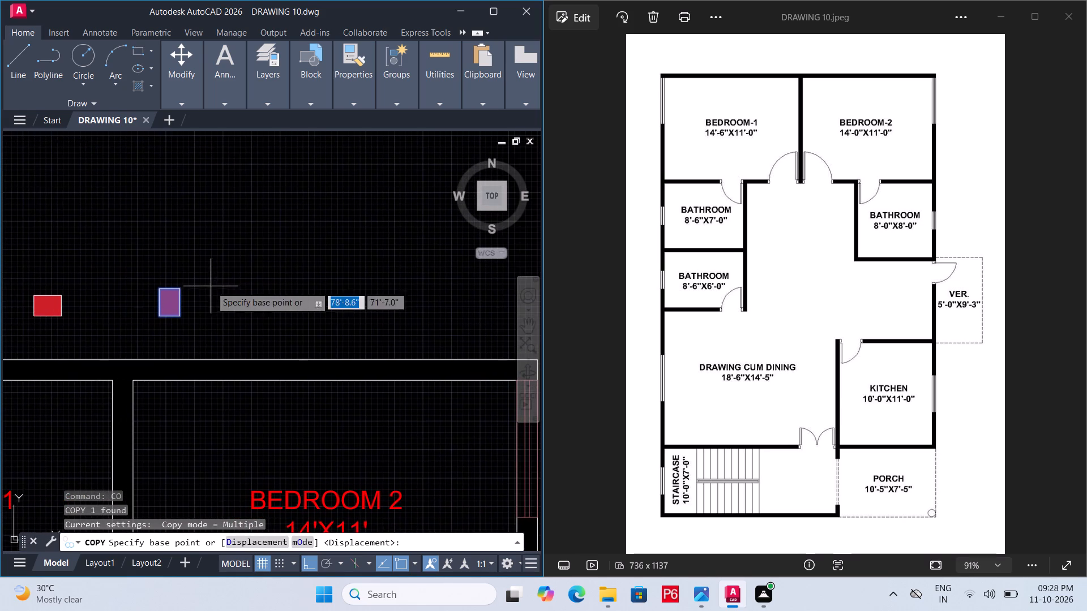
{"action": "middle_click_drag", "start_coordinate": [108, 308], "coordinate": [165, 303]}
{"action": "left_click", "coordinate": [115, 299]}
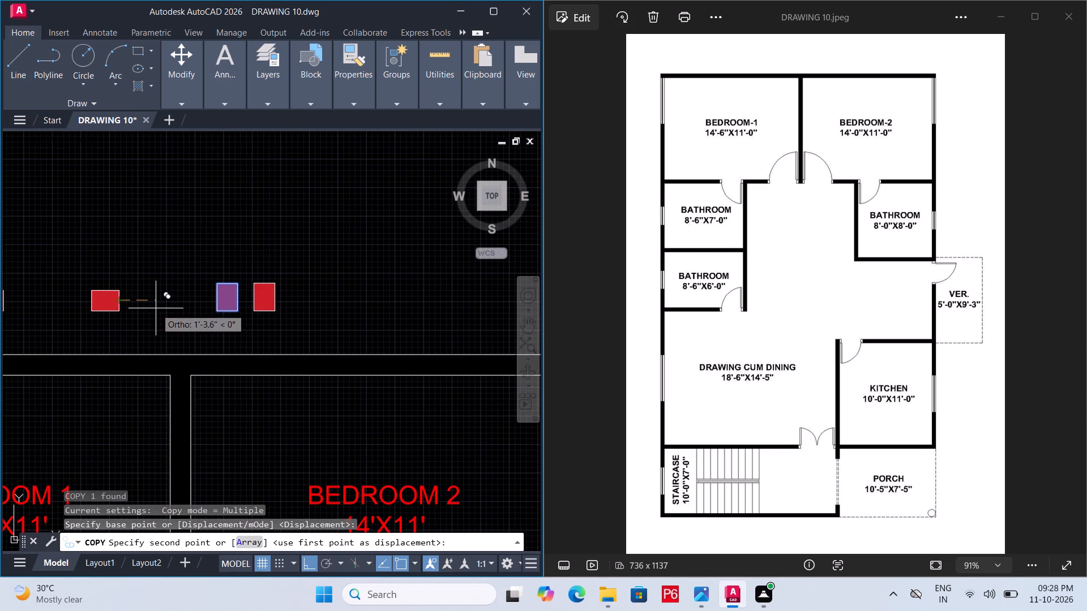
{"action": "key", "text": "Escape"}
Erase the two overlapping black hatches from the connected top wall and dividing wall of BEDROOM 1 and BEDROOM 2.
{"action": "scroll", "coordinate": [148, 356], "scroll_direction": "down", "scroll_amount": 1}
{"action": "middle_click_drag", "start_coordinate": [148, 349], "coordinate": [176, 298]}
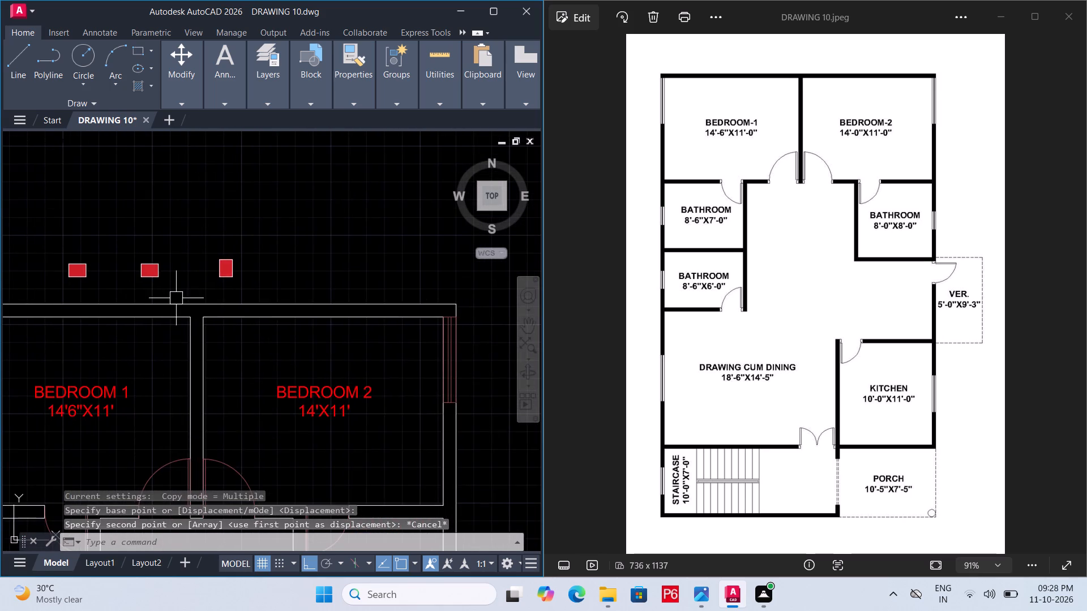
{"action": "scroll", "coordinate": [188, 304], "scroll_direction": "up", "scroll_amount": 1}
{"action": "left_click", "coordinate": [206, 318]}
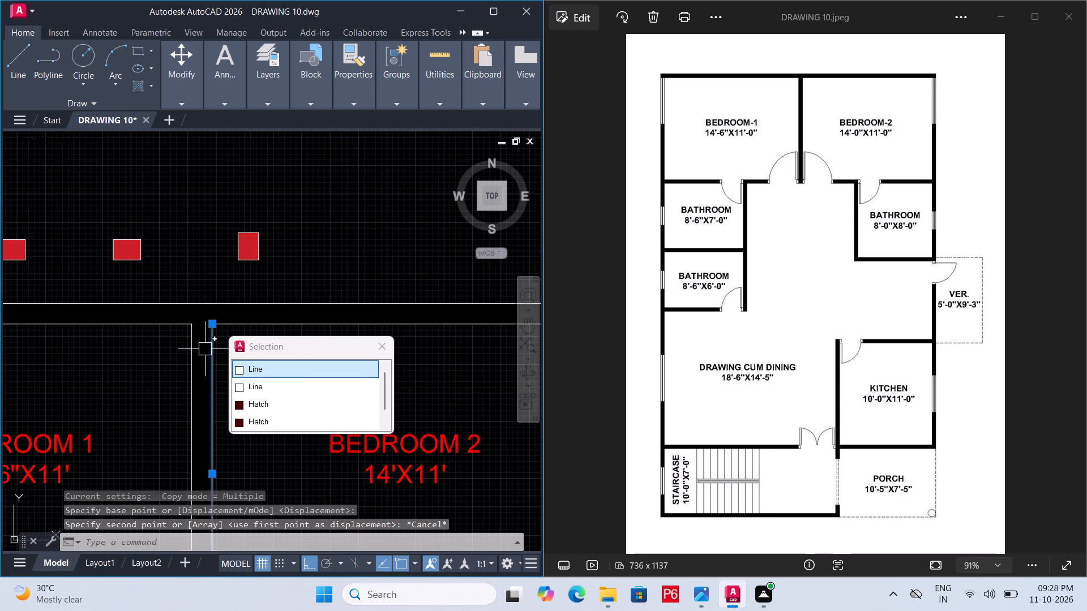
{"action": "left_click", "coordinate": [271, 418]}
{"action": "key", "text": "Delete"}
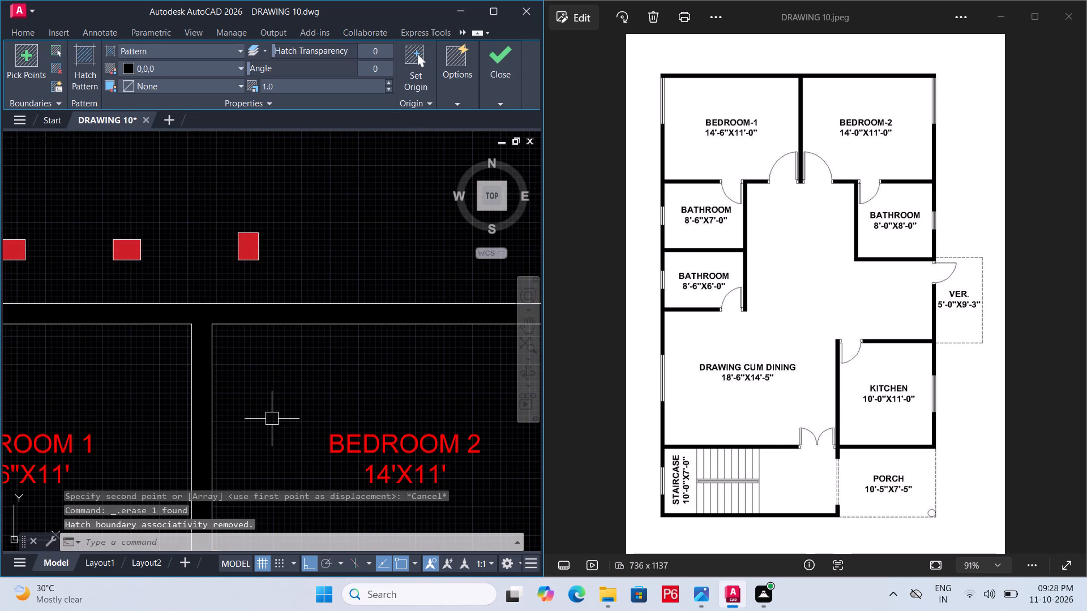
{"action": "left_click", "coordinate": [208, 315]}
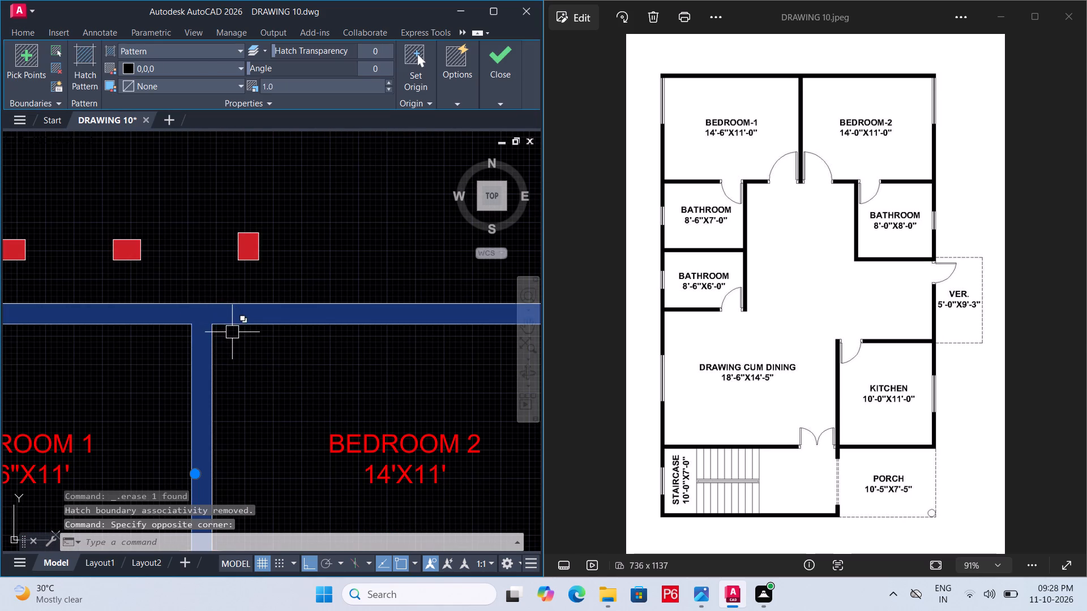
{"action": "key", "text": "Delete"}
Erase the black hatch from the outer wall junction between BEDROOM 1 and the 8'6"X7' bathroom.
{"action": "scroll", "coordinate": [236, 329], "scroll_direction": "down", "scroll_amount": 2}
{"action": "middle_click_drag", "start_coordinate": [238, 333], "coordinate": [249, 313]}
{"action": "scroll", "coordinate": [244, 320], "scroll_direction": "up", "scroll_amount": 3}
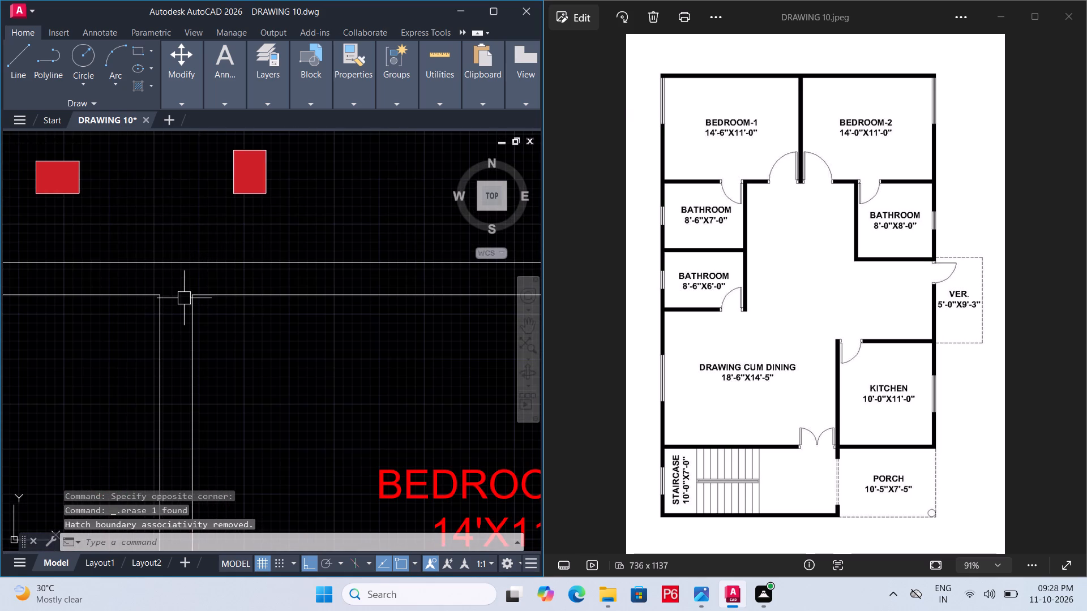
{"action": "scroll", "coordinate": [188, 294], "scroll_direction": "down", "scroll_amount": 3}
{"action": "middle_click_drag", "start_coordinate": [188, 316], "coordinate": [258, 276]}
{"action": "scroll", "coordinate": [108, 358], "scroll_direction": "up", "scroll_amount": 4}
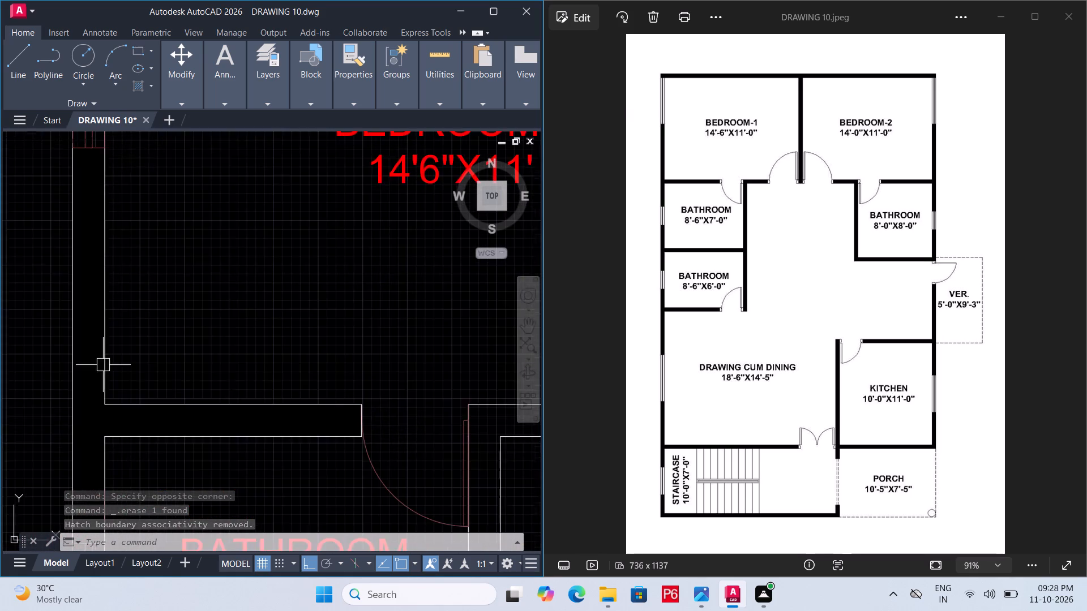
{"action": "left_click", "coordinate": [96, 452]}
{"action": "key", "text": "Delete"}
Erase the black hatches from the walls on both sides of the 8'X8' bathroom door, below BEDROOM 2.
{"action": "scroll", "coordinate": [95, 438], "scroll_direction": "down", "scroll_amount": 2}
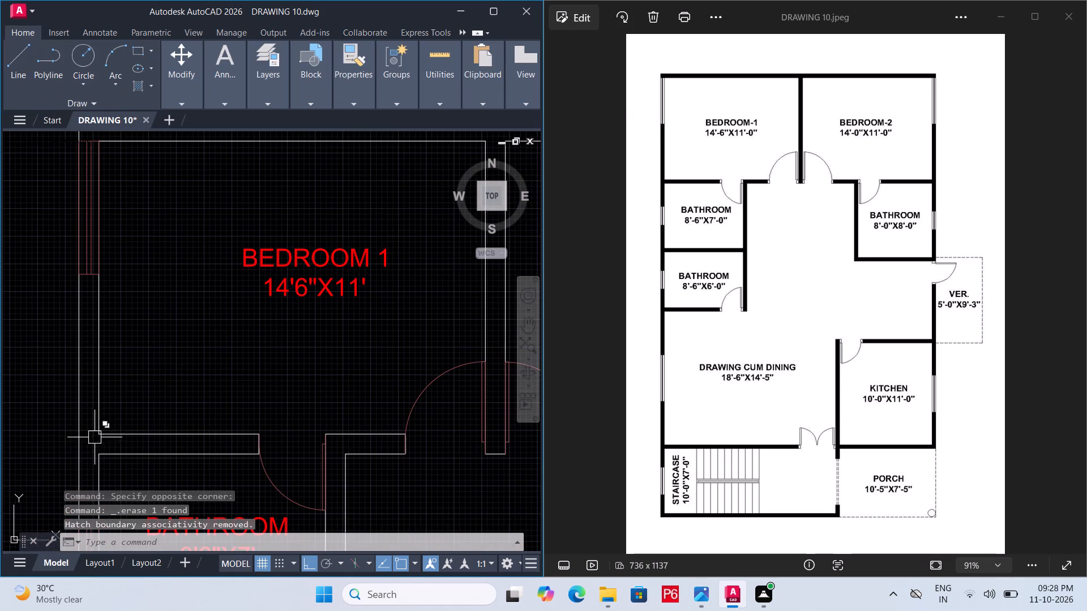
{"action": "middle_click_drag", "start_coordinate": [400, 449], "coordinate": [224, 347]}
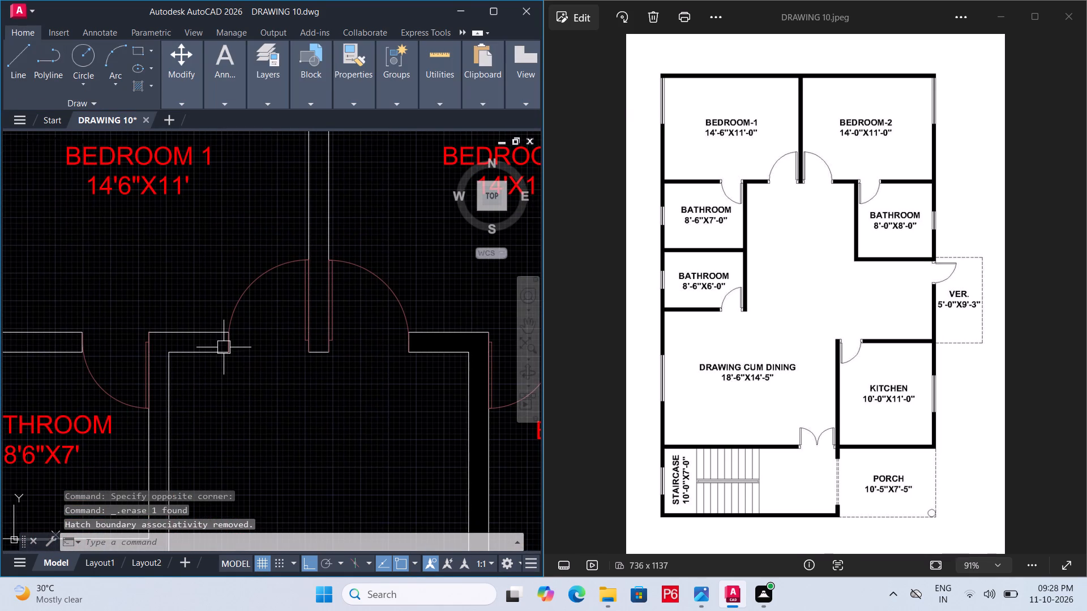
{"action": "middle_click_drag", "start_coordinate": [516, 416], "coordinate": [398, 432]}
{"action": "scroll", "coordinate": [364, 347], "scroll_direction": "up", "scroll_amount": 2}
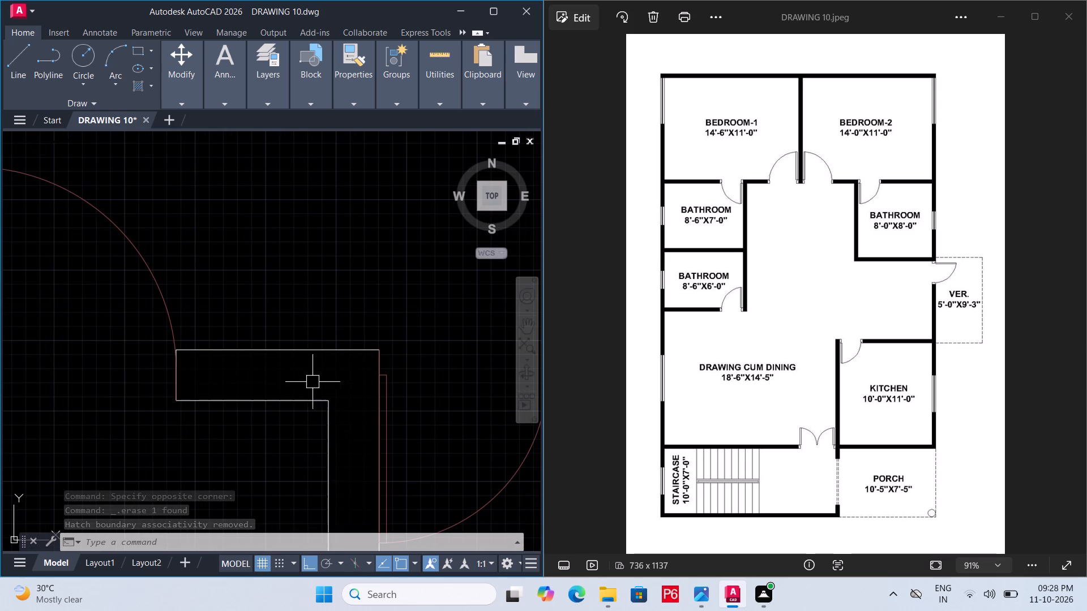
{"action": "left_click", "coordinate": [345, 377]}
{"action": "key", "text": "Delete"}
{"action": "scroll", "coordinate": [238, 348], "scroll_direction": "down", "scroll_amount": 4}
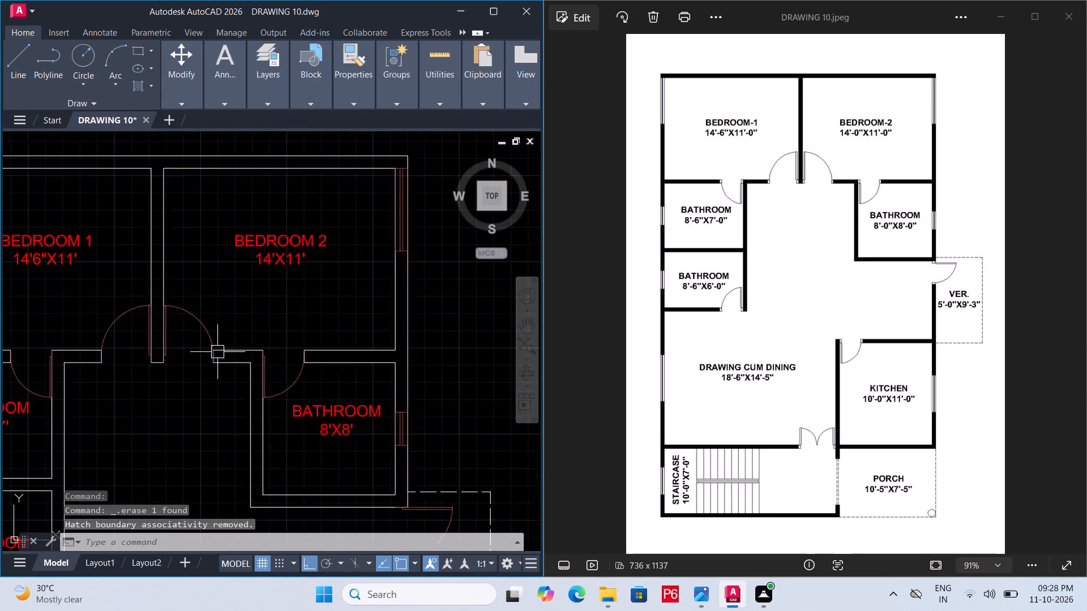
{"action": "scroll", "coordinate": [310, 352], "scroll_direction": "up", "scroll_amount": 4}
{"action": "left_click", "coordinate": [395, 369]}
{"action": "key", "text": "Delete"}
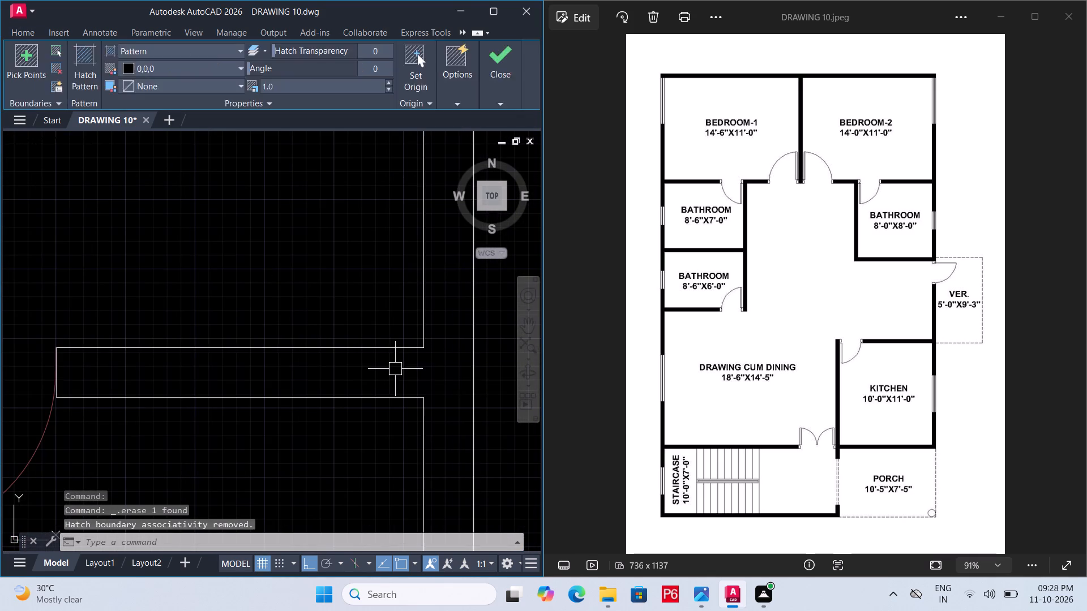
Erase the remaining black hatch from the kitchen's top wall and the adjoining outer wall beside the VER area.
{"action": "scroll", "coordinate": [356, 333], "scroll_direction": "down", "scroll_amount": 5}
{"action": "middle_click_drag", "start_coordinate": [339, 437], "coordinate": [389, 249]}
{"action": "scroll", "coordinate": [179, 283], "scroll_direction": "up", "scroll_amount": 1}
{"action": "scroll", "coordinate": [96, 372], "scroll_direction": "up", "scroll_amount": 3}
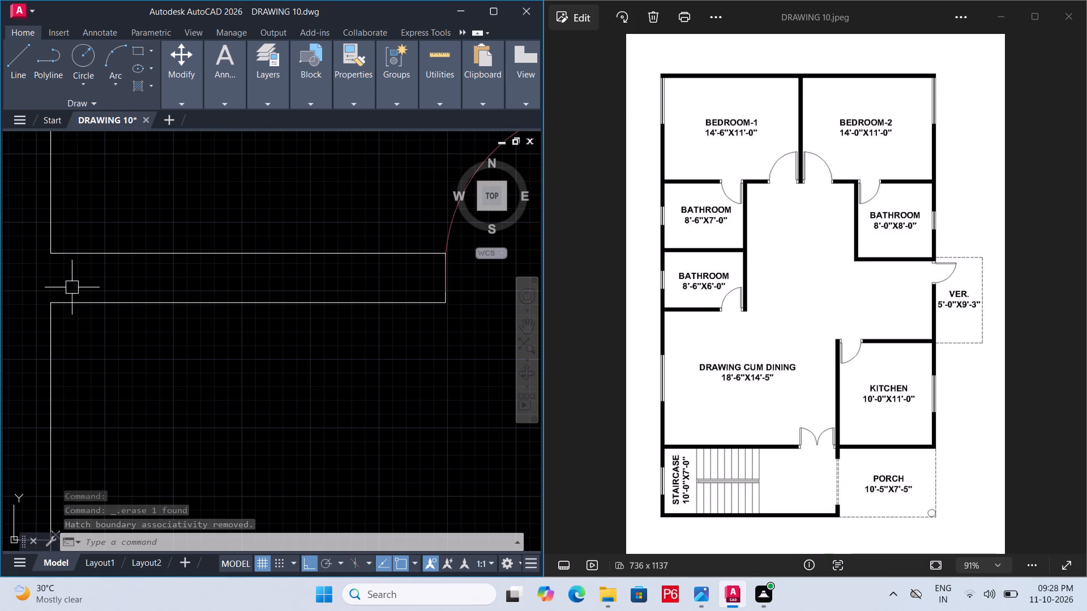
{"action": "scroll", "coordinate": [85, 278], "scroll_direction": "down", "scroll_amount": 3}
{"action": "scroll", "coordinate": [206, 269], "scroll_direction": "up", "scroll_amount": 3}
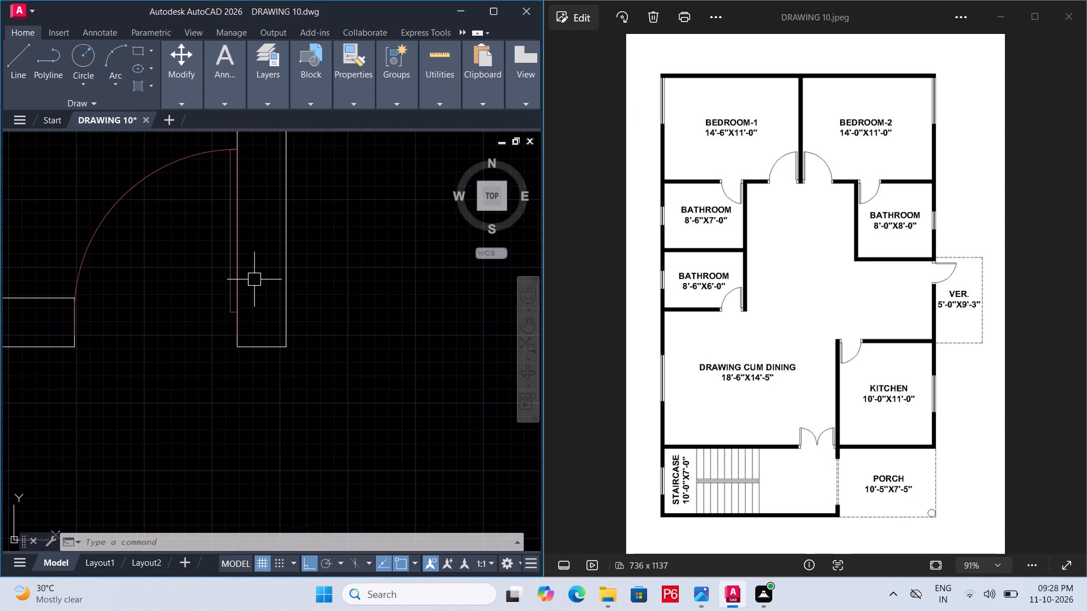
{"action": "scroll", "coordinate": [259, 281], "scroll_direction": "down", "scroll_amount": 5}
{"action": "middle_click_drag", "start_coordinate": [248, 353], "coordinate": [258, 291]}
{"action": "scroll", "coordinate": [202, 316], "scroll_direction": "up", "scroll_amount": 3}
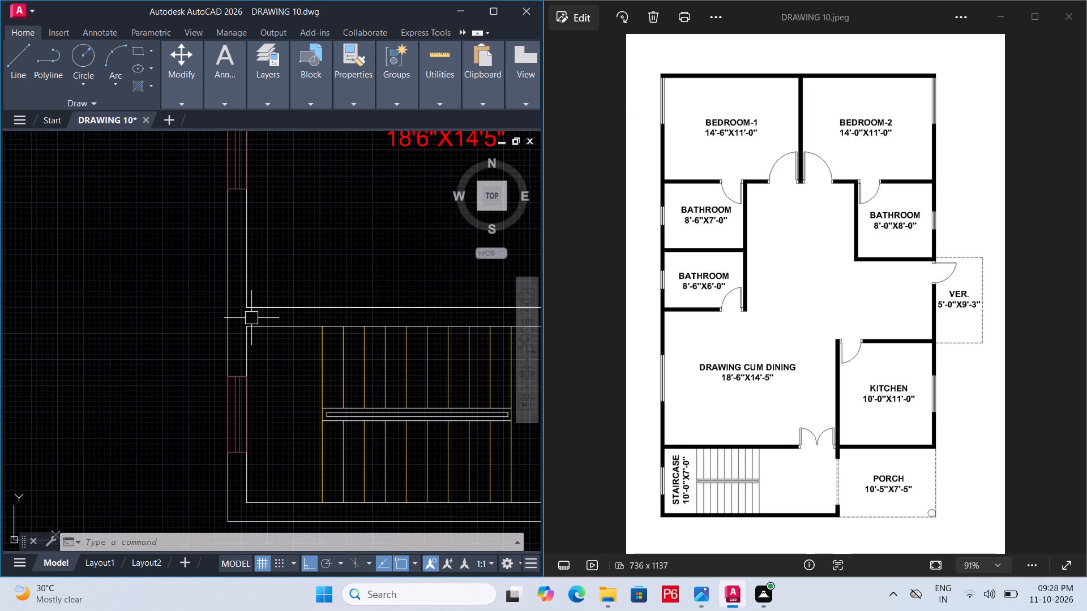
{"action": "scroll", "coordinate": [232, 330], "scroll_direction": "down", "scroll_amount": 2}
{"action": "middle_click_drag", "start_coordinate": [219, 336], "coordinate": [23, 367]}
{"action": "scroll", "coordinate": [215, 329], "scroll_direction": "up", "scroll_amount": 2}
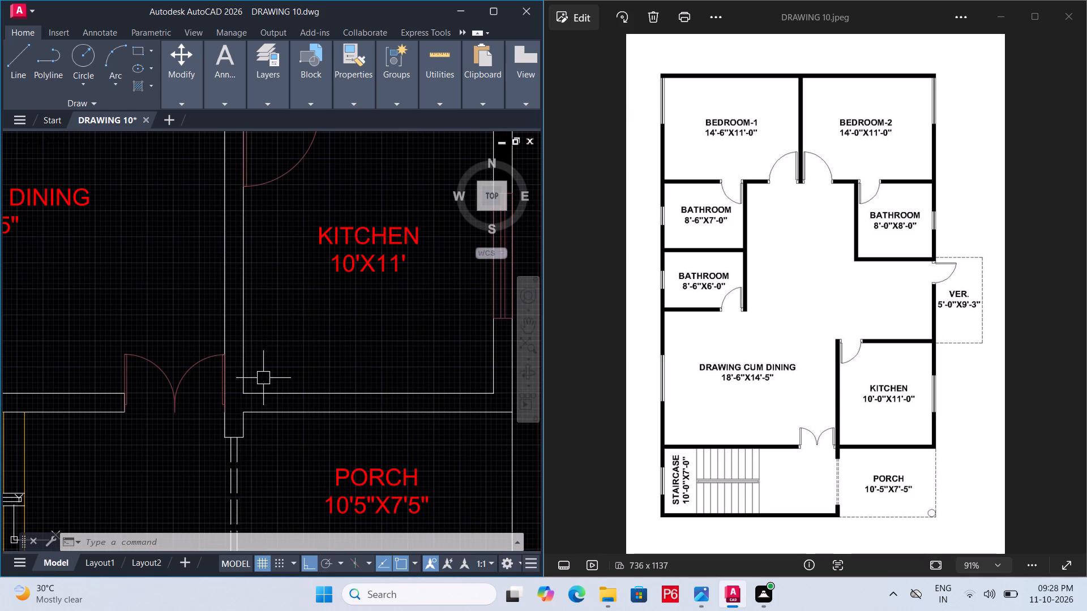
{"action": "middle_click_drag", "start_coordinate": [326, 354], "coordinate": [284, 536]}
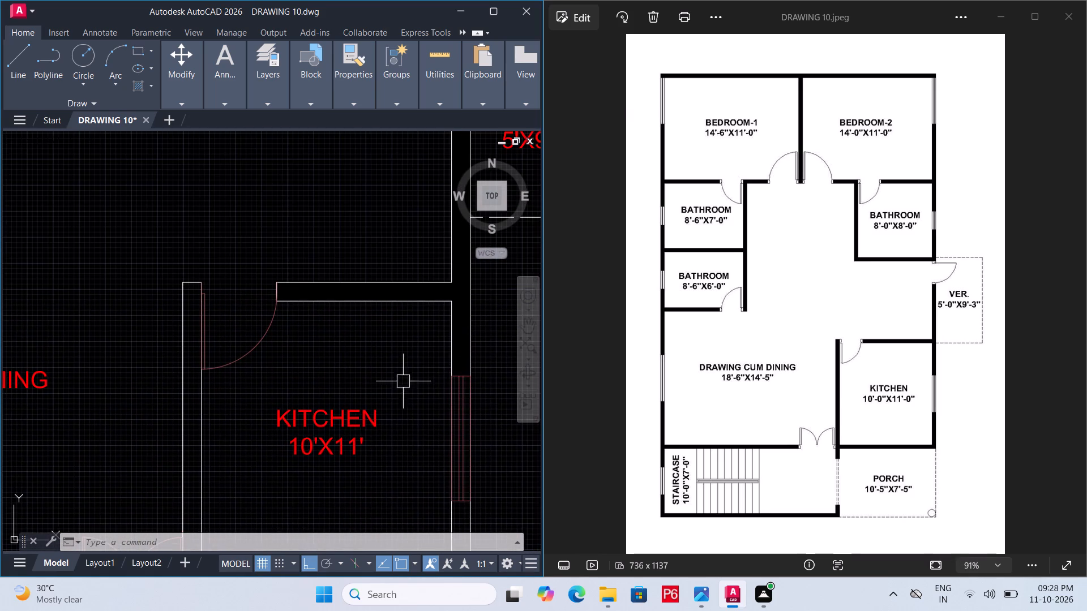
{"action": "middle_click_drag", "start_coordinate": [427, 297], "coordinate": [393, 362]}
{"action": "scroll", "coordinate": [393, 362], "scroll_direction": "up", "scroll_amount": 2}
{"action": "left_click", "coordinate": [469, 353]}
{"action": "key", "text": "Delete"}
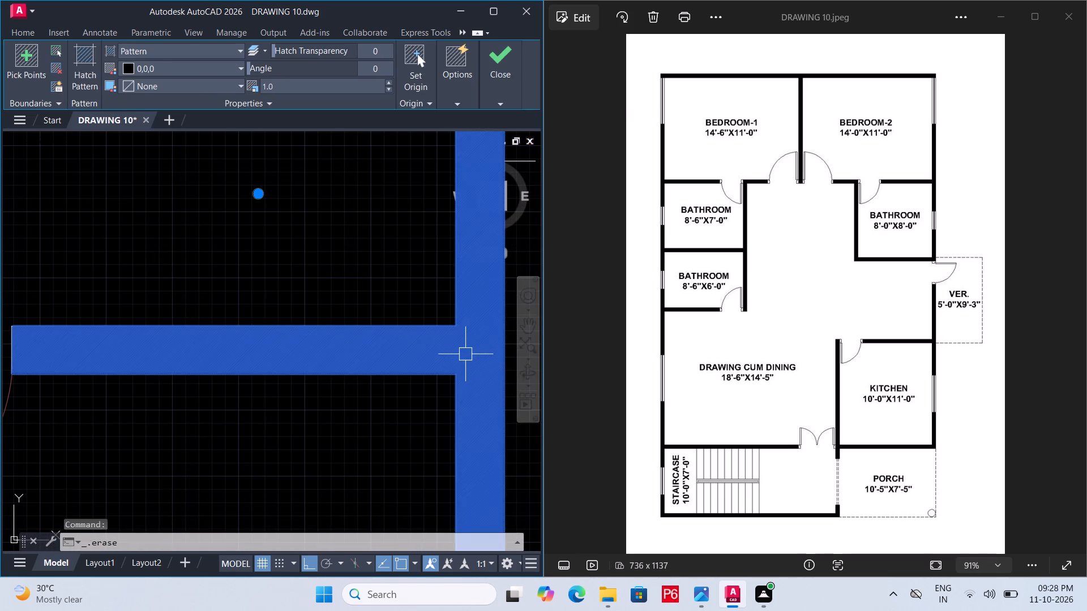
Save the drawing.
{"action": "scroll", "coordinate": [390, 341], "scroll_direction": "down", "scroll_amount": 4}
{"action": "key", "text": "ctrl+s"}
{"action": "key", "text": "ctrl+s"}
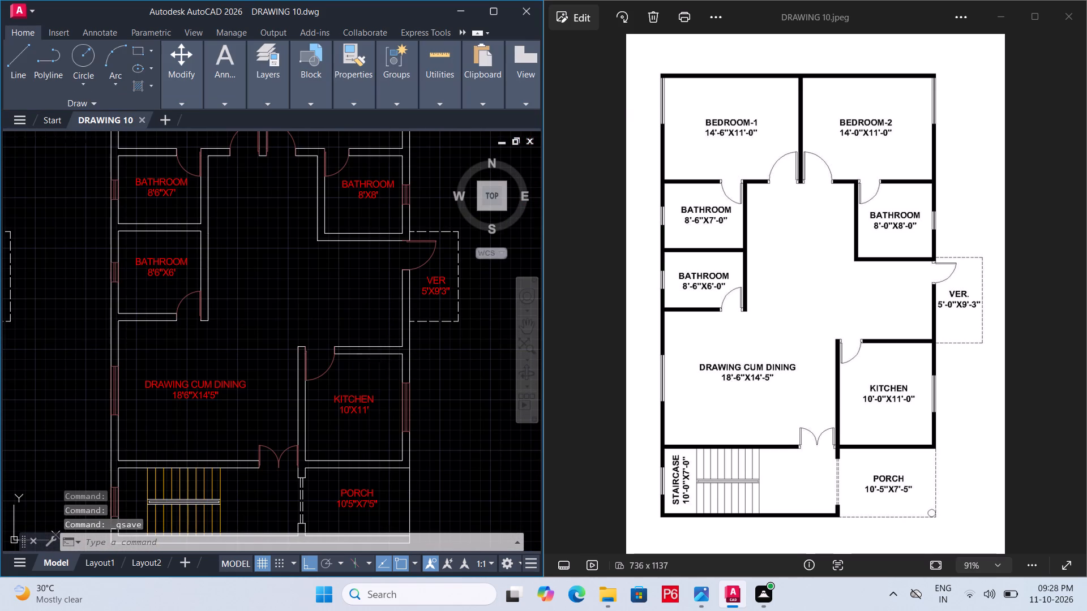
{"action": "key", "text": "ctrl+s"}
{"action": "key", "text": "ctrl+s"}
Copy the horizontal red block nearest the bedroom dividing wall about 15' horizontally to the far end of the row, above BEDROOM 2.
{"action": "middle_click_drag", "start_coordinate": [383, 354], "coordinate": [497, 454]}
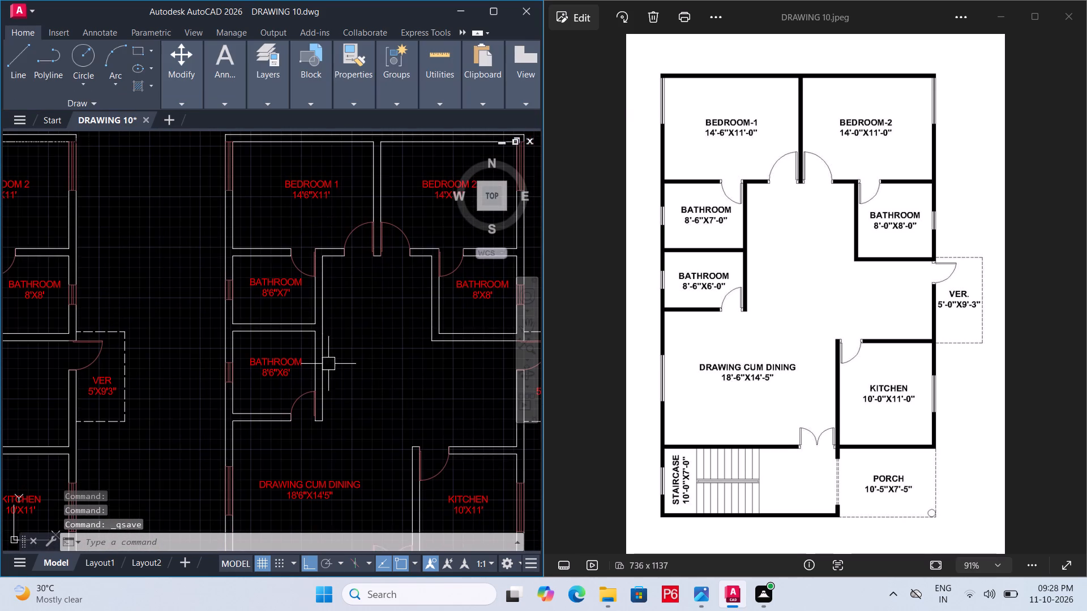
{"action": "middle_click_drag", "start_coordinate": [404, 338], "coordinate": [340, 322]}
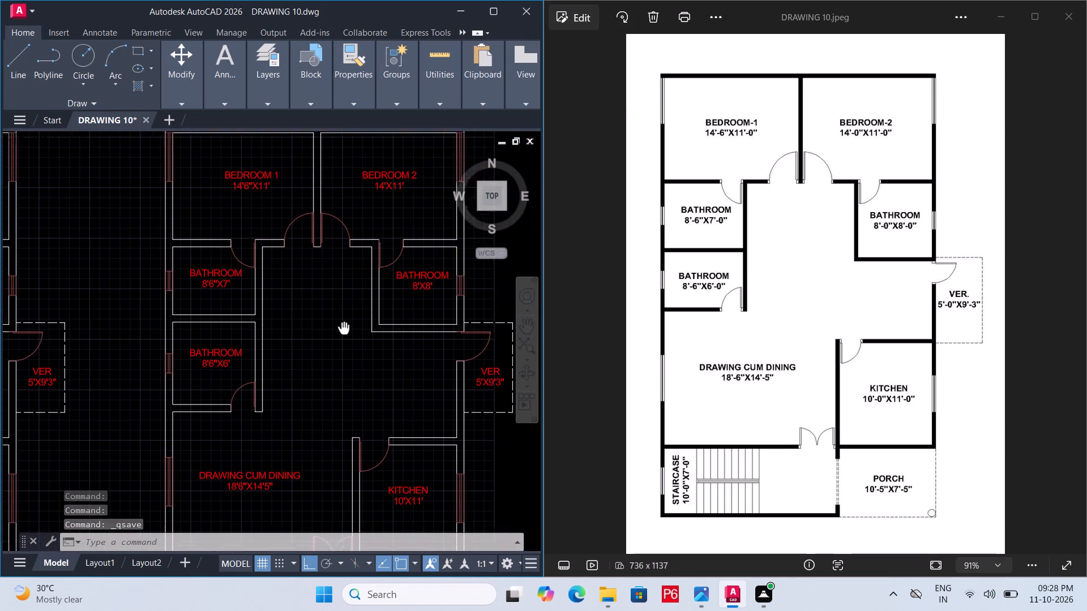
{"action": "middle_click_drag", "start_coordinate": [340, 322], "coordinate": [333, 304]}
{"action": "middle_click_drag", "start_coordinate": [291, 304], "coordinate": [296, 334]}
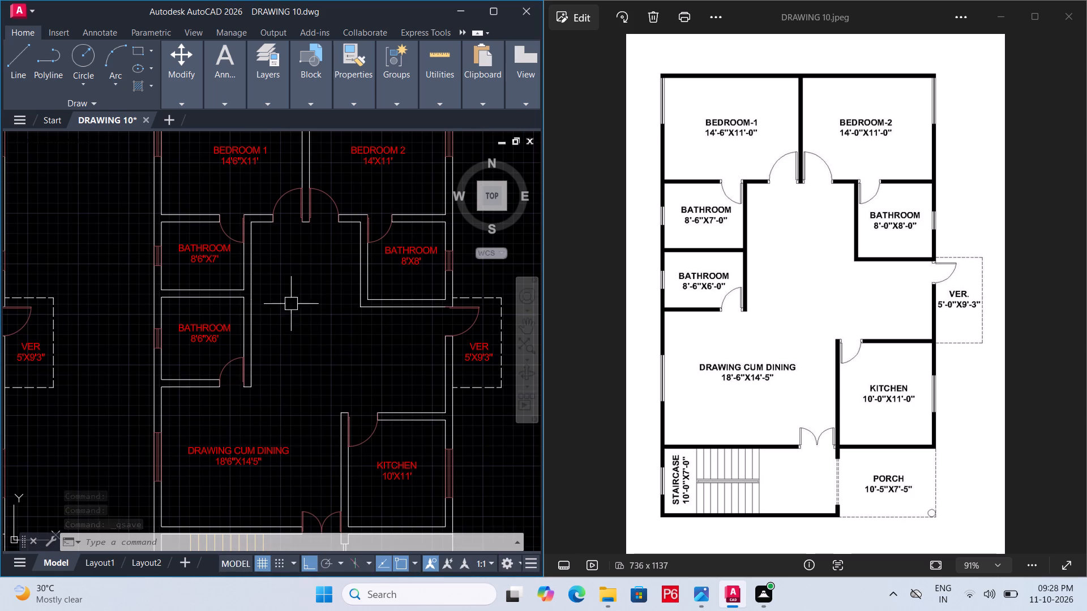
{"action": "middle_click_drag", "start_coordinate": [296, 334], "coordinate": [249, 510]}
{"action": "scroll", "coordinate": [238, 273], "scroll_direction": "up", "scroll_amount": 1}
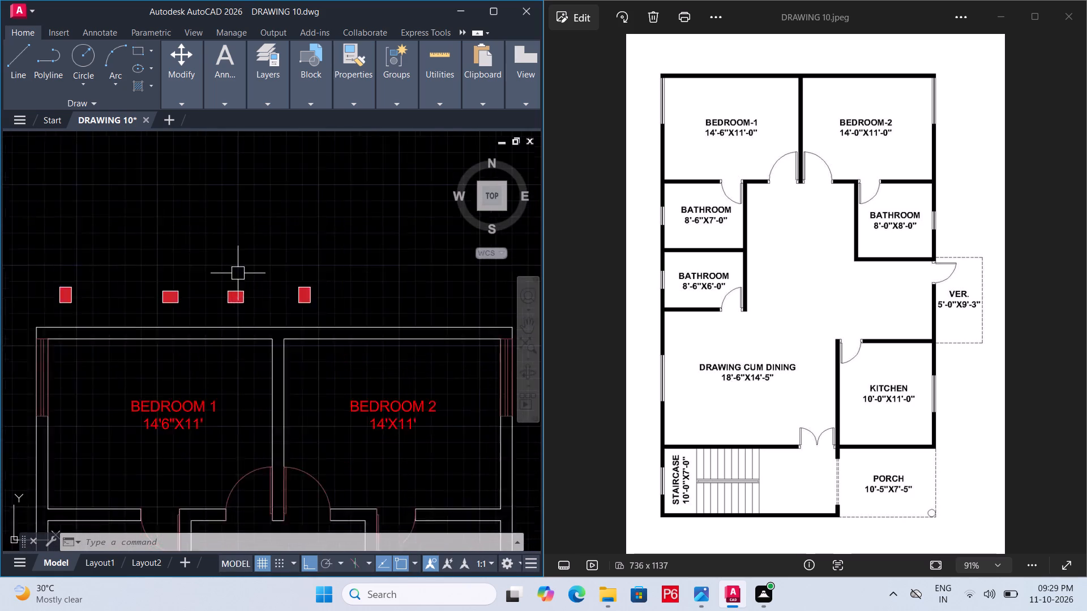
{"action": "scroll", "coordinate": [238, 273], "scroll_direction": "up", "scroll_amount": 1}
{"action": "left_click", "coordinate": [226, 316]}
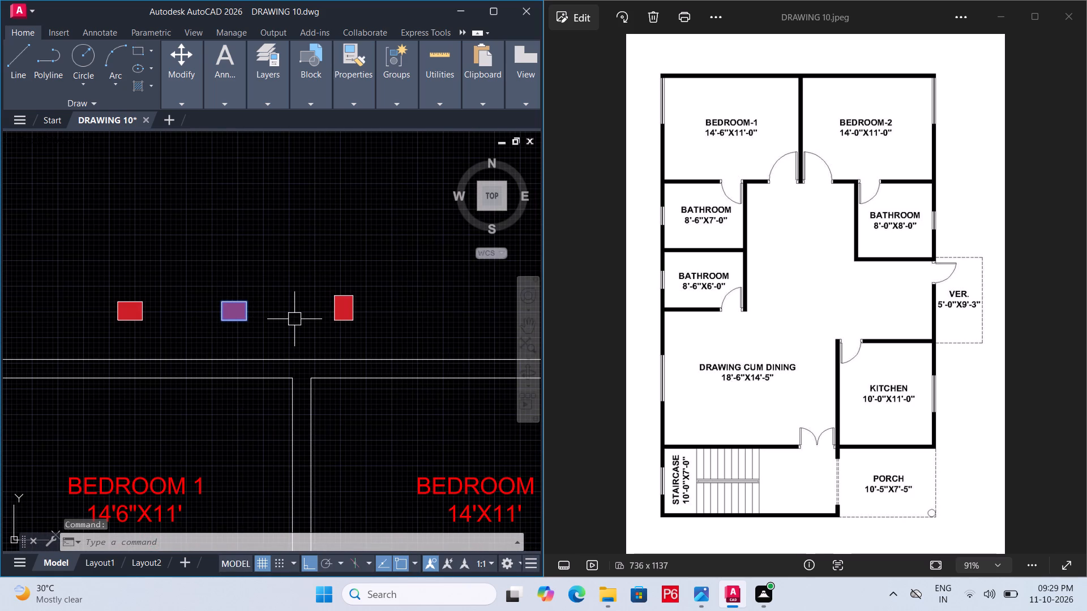
{"action": "type", "text": "CP"}
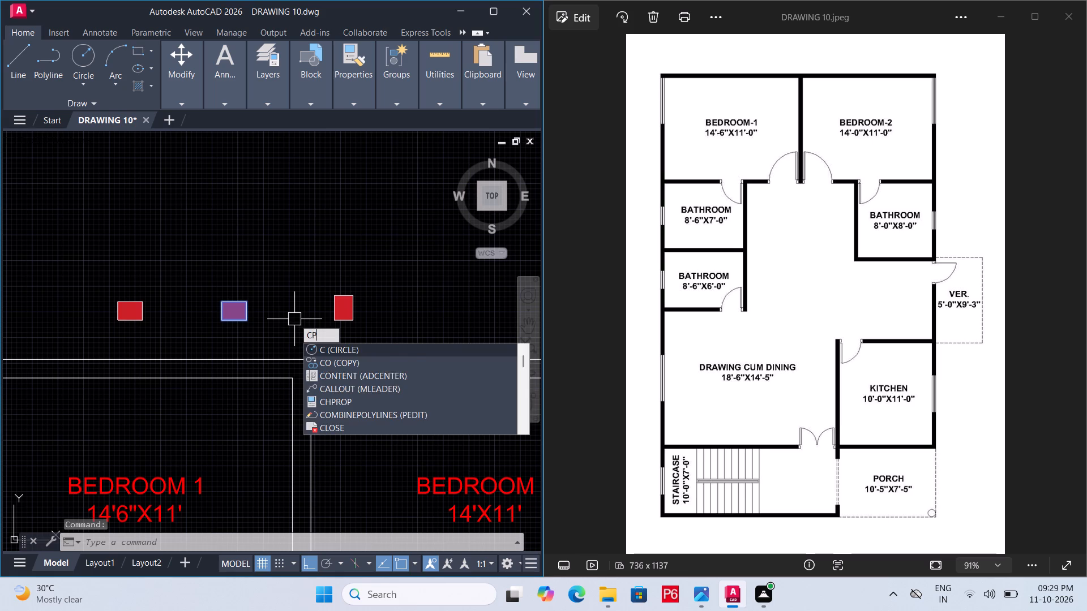
{"action": "key", "text": "BackSpace"}
{"action": "key", "text": "o"}
{"action": "key", "text": "space"}
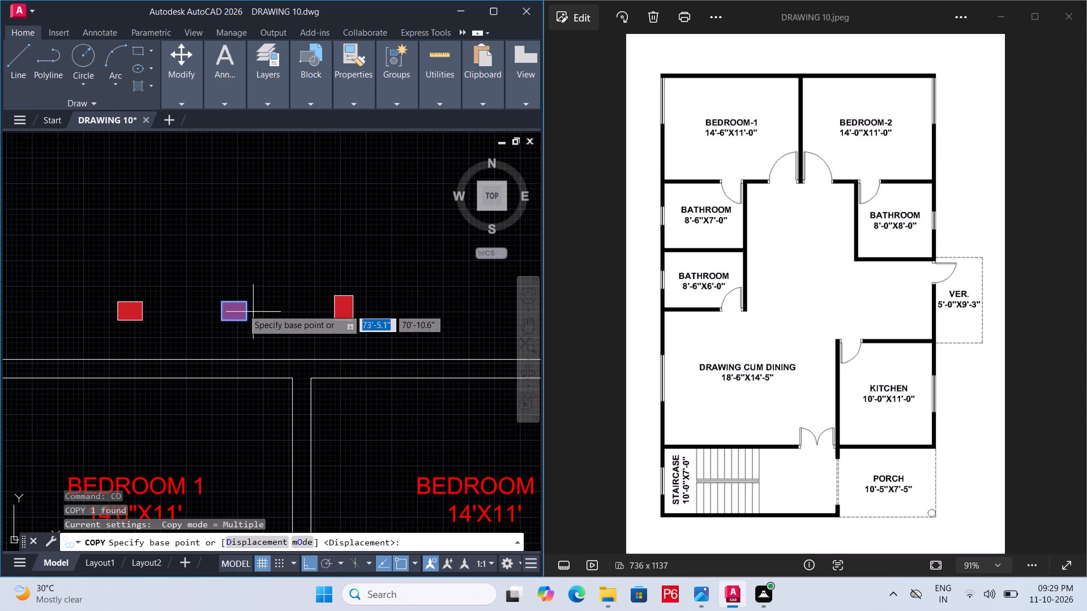
{"action": "left_click", "coordinate": [218, 302]}
{"action": "middle_click_drag", "start_coordinate": [340, 286], "coordinate": [271, 273]}
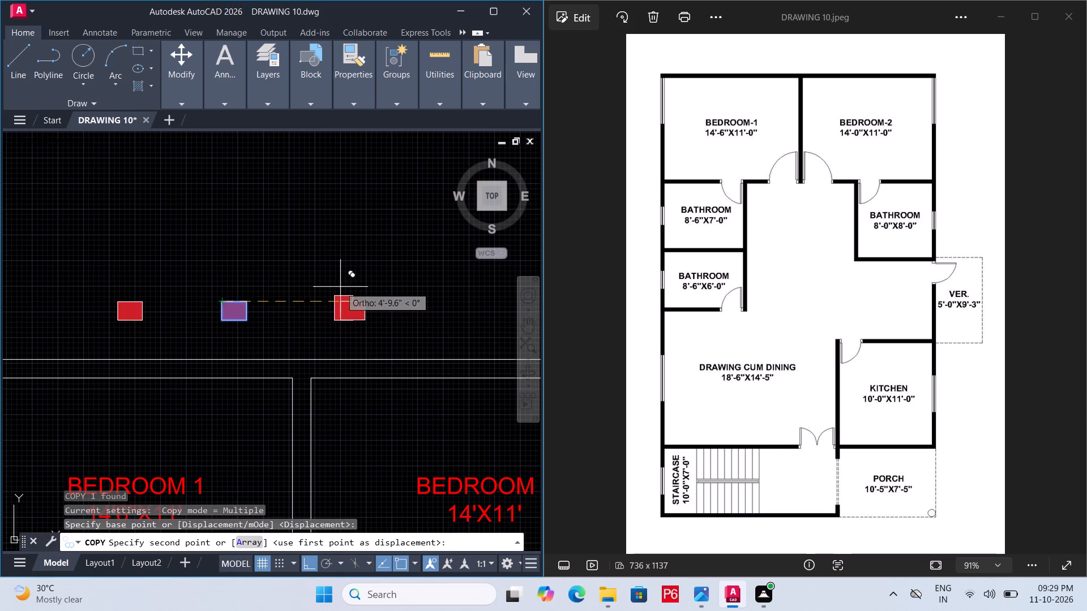
{"action": "middle_click_drag", "start_coordinate": [271, 273], "coordinate": [122, 261]}
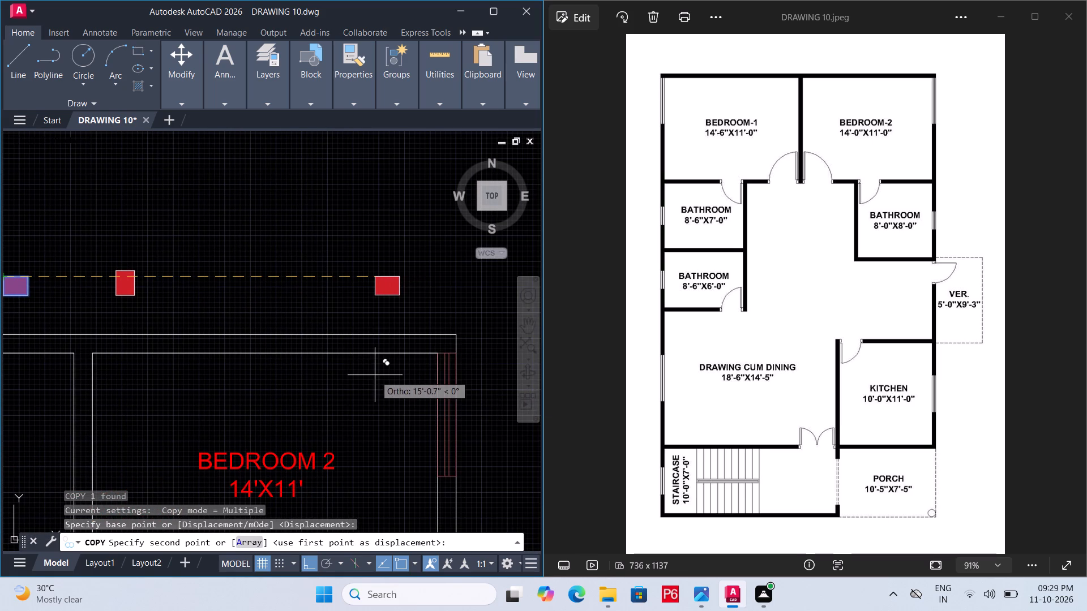
{"action": "left_click", "coordinate": [375, 290]}
{"action": "key", "text": "space"}
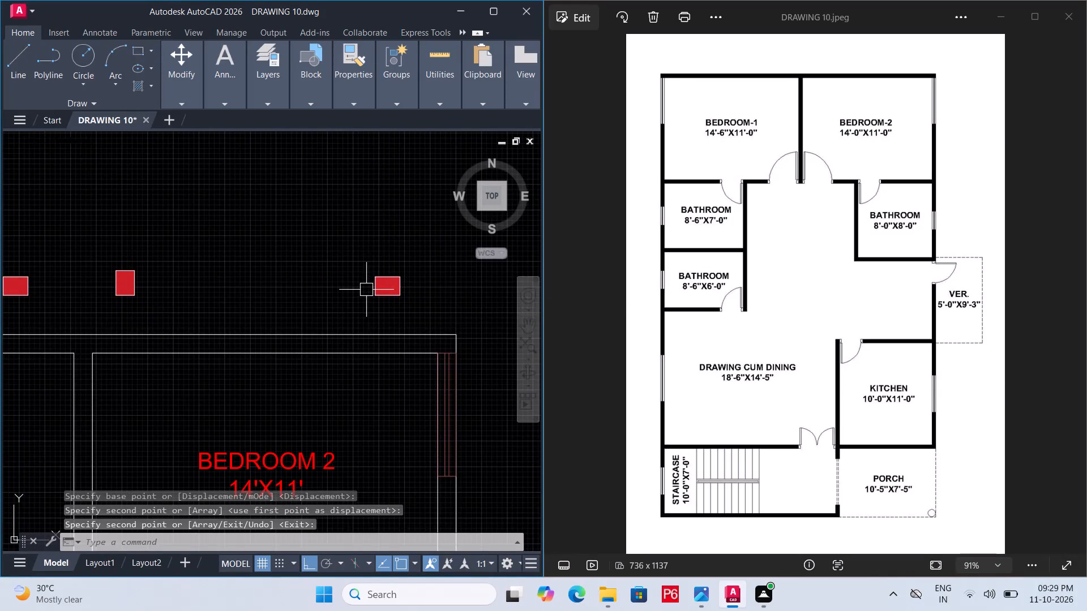
With Ortho off, copy the horizontal red block above BEDROOM 2 by its upper-right corner onto BEDROOM 2's outer top-right wall corner.
{"action": "left_click", "coordinate": [380, 289]}
{"action": "type", "text": "CO"}
{"action": "key", "text": "space"}
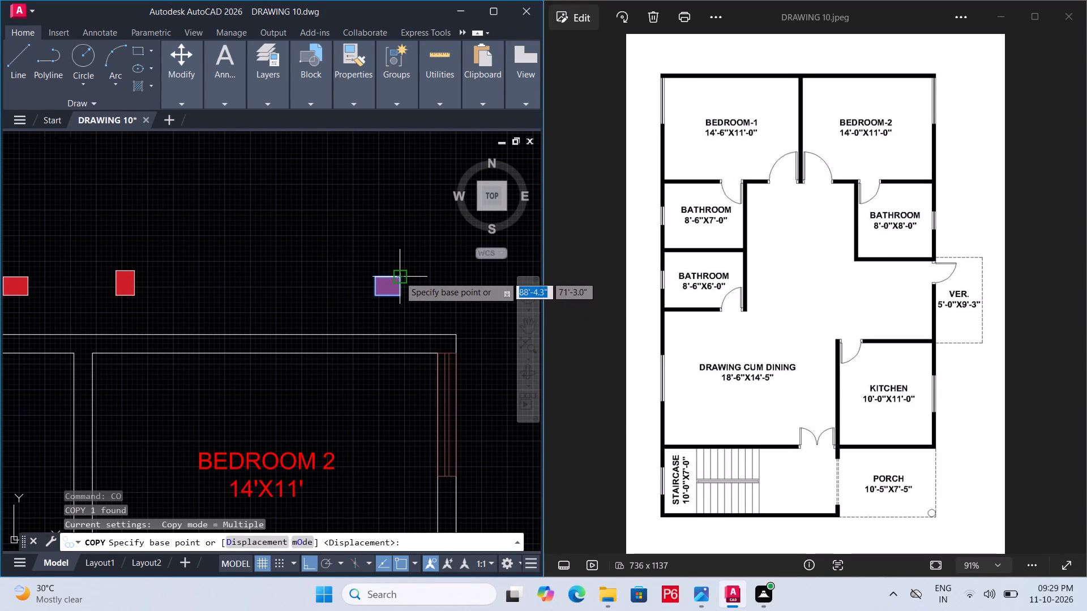
{"action": "left_click", "coordinate": [399, 276]}
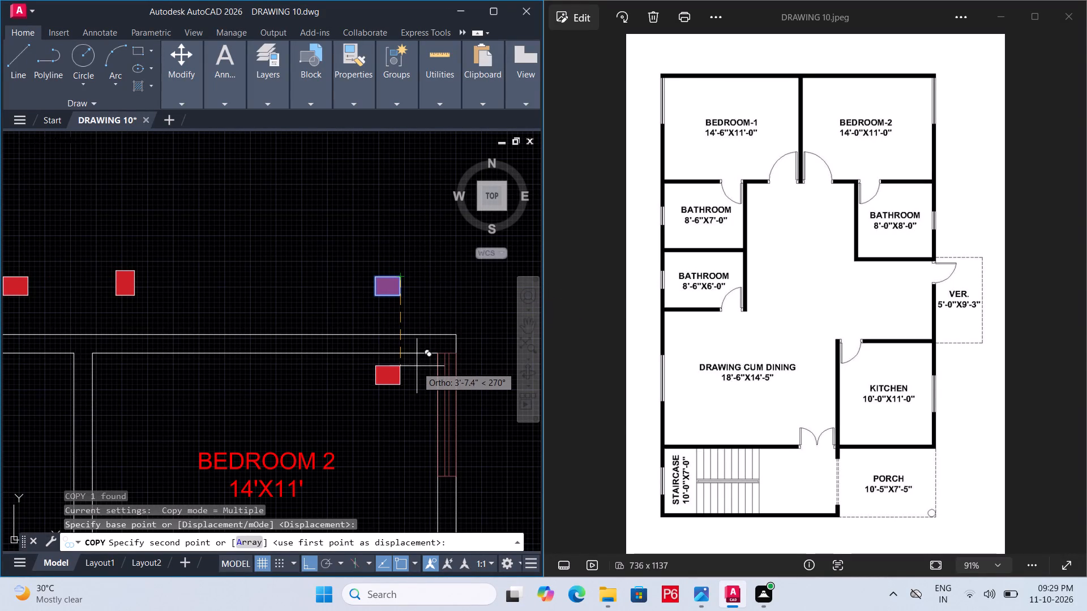
{"action": "key", "text": "F8"}
{"action": "scroll", "coordinate": [452, 329], "scroll_direction": "up", "scroll_amount": 2}
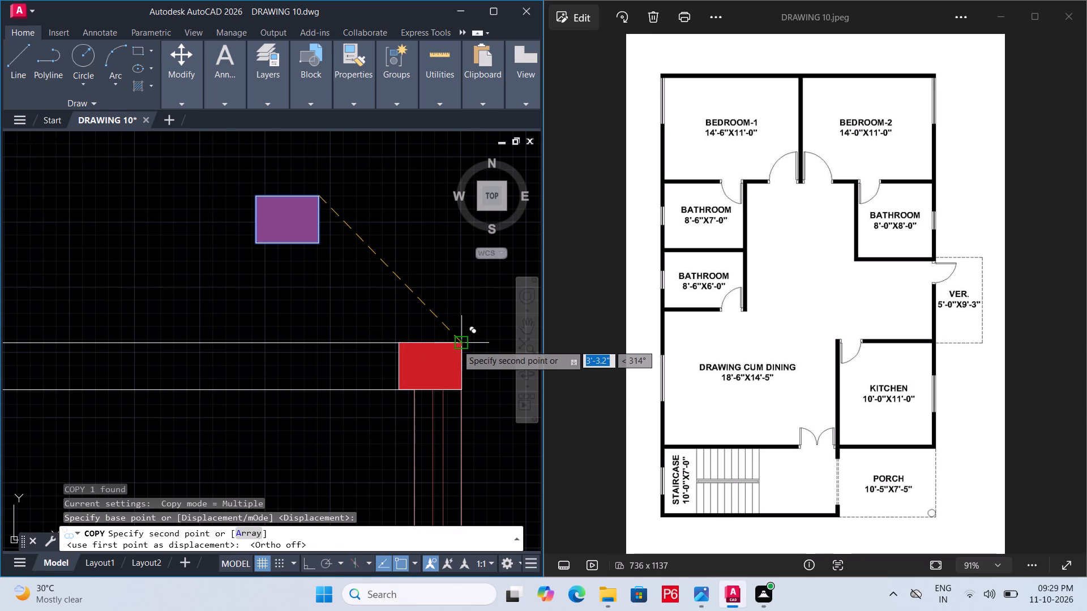
{"action": "left_click", "coordinate": [457, 345]}
{"action": "scroll", "coordinate": [424, 296], "scroll_direction": "down", "scroll_amount": 2}
{"action": "key", "text": "Escape"}
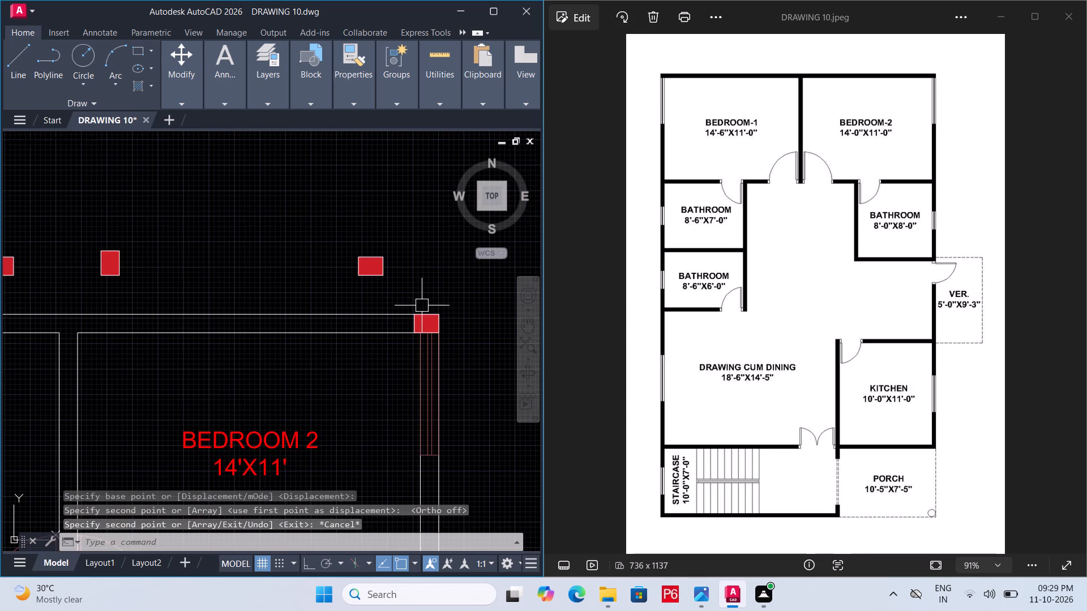
Save the drawing with the corner column block placed.
{"action": "key", "text": "ctrl+s"}
{"action": "key", "text": "ctrl+s"}
{"action": "key", "text": "ctrl+s"}
Copy the upright red block by its upper-right corner onto the junction of the top wall and the BEDROOM 1 and BEDROOM 2 dividing wall.
{"action": "scroll", "coordinate": [383, 309], "scroll_direction": "down", "scroll_amount": 1}
{"action": "middle_click_drag", "start_coordinate": [383, 309], "coordinate": [449, 284]}
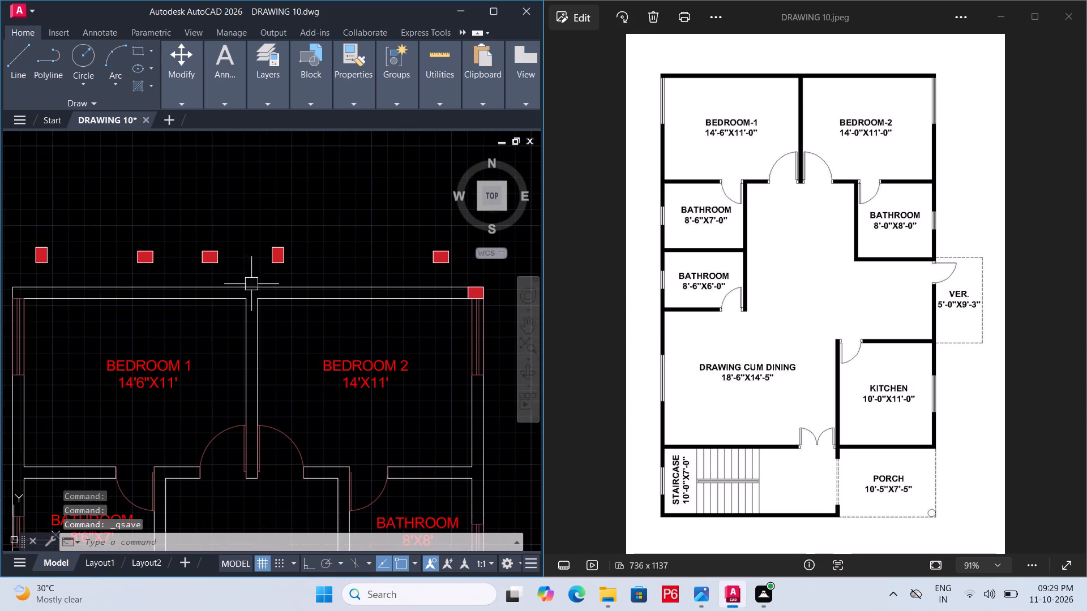
{"action": "scroll", "coordinate": [256, 277], "scroll_direction": "up", "scroll_amount": 1}
{"action": "middle_click_drag", "start_coordinate": [266, 279], "coordinate": [361, 317]}
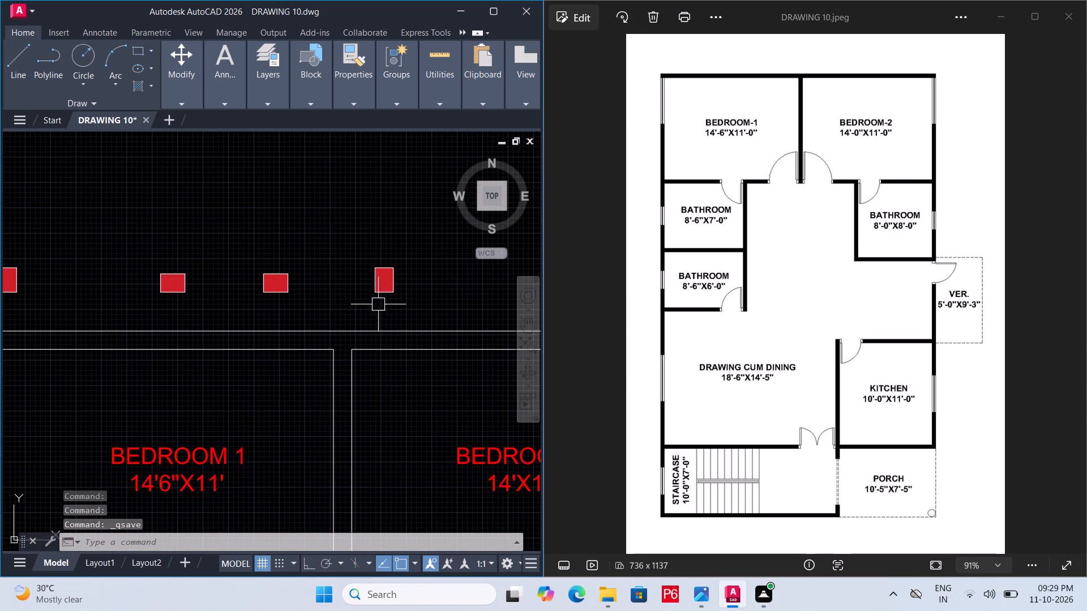
{"action": "left_click", "coordinate": [363, 261]}
{"action": "left_click", "coordinate": [427, 305]}
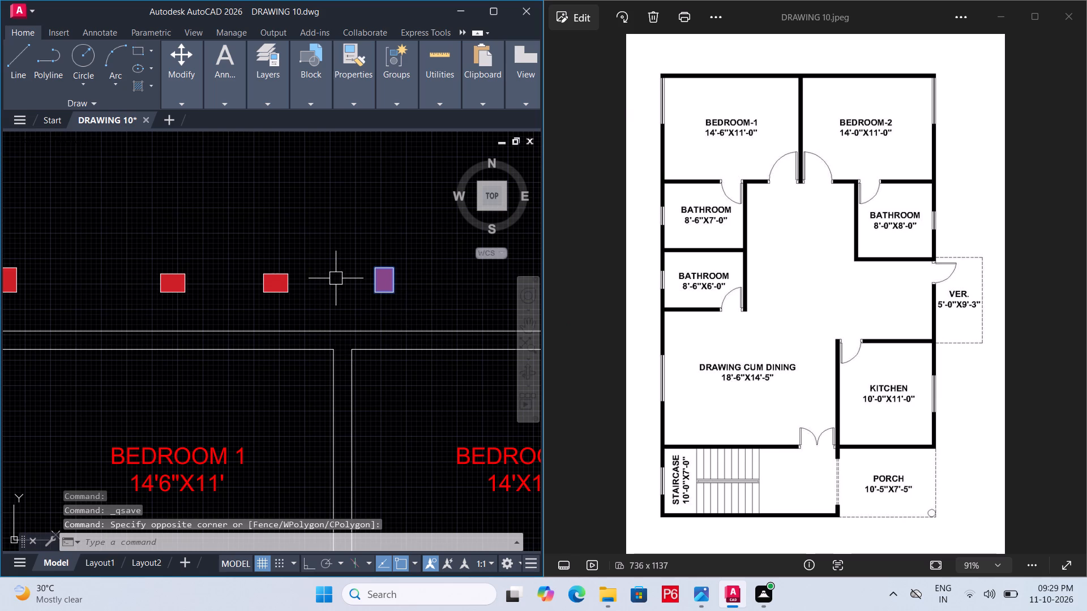
{"action": "type", "text": "CO"}
{"action": "key", "text": "space"}
{"action": "scroll", "coordinate": [393, 265], "scroll_direction": "up", "scroll_amount": 2}
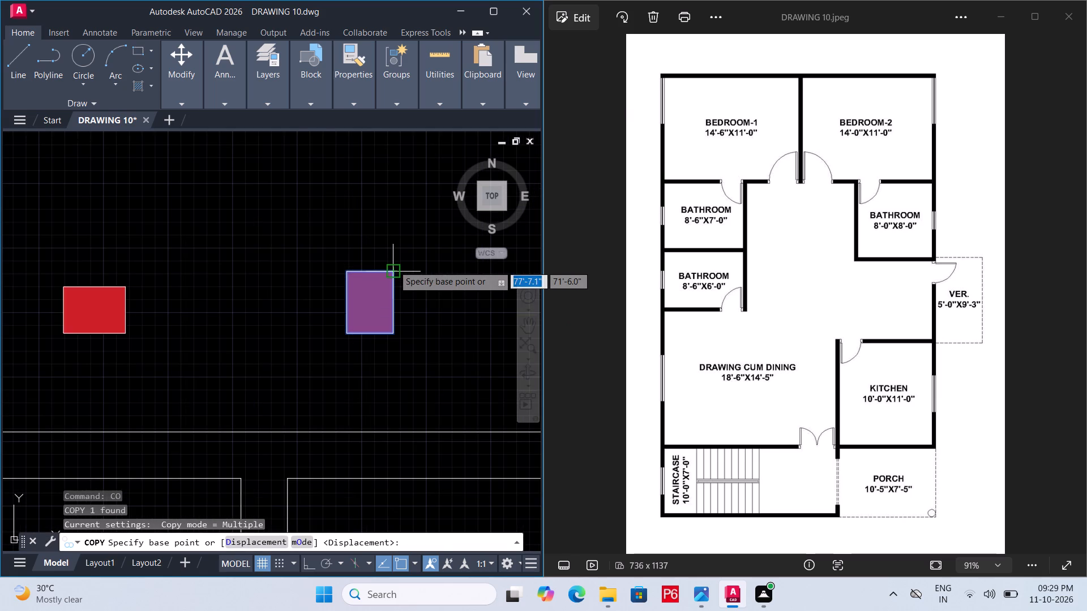
{"action": "left_click", "coordinate": [393, 265]}
{"action": "middle_click_drag", "start_coordinate": [274, 446], "coordinate": [345, 282]}
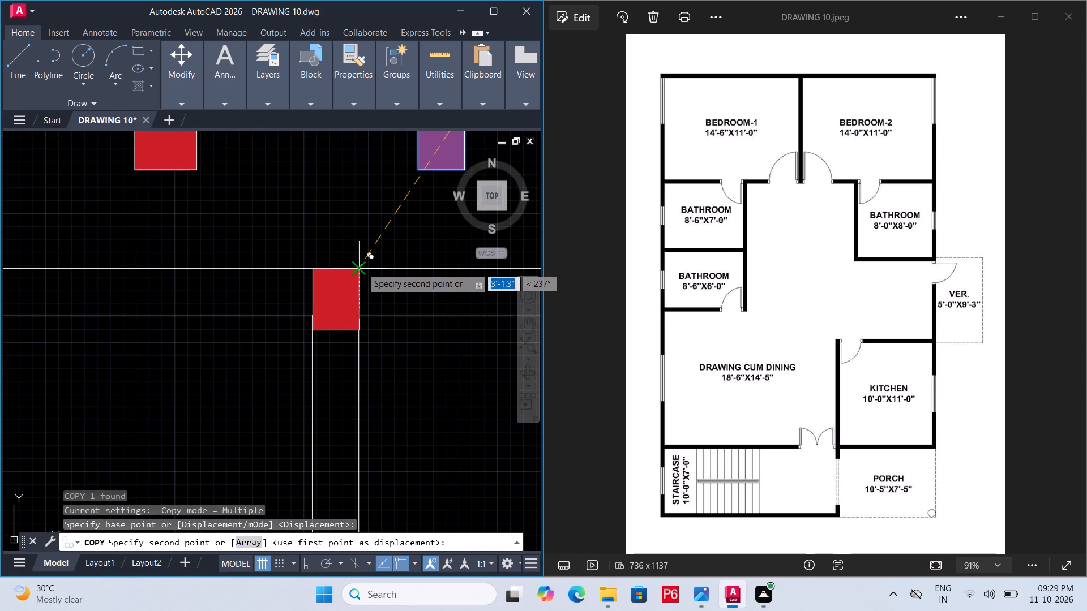
{"action": "left_click", "coordinate": [362, 268]}
End the copy and save the drawing.
{"action": "scroll", "coordinate": [322, 170], "scroll_direction": "down", "scroll_amount": 3}
{"action": "key", "text": "ctrl+s"}
{"action": "key", "text": "ctrl+s"}
{"action": "key", "text": "ctrl+s"}
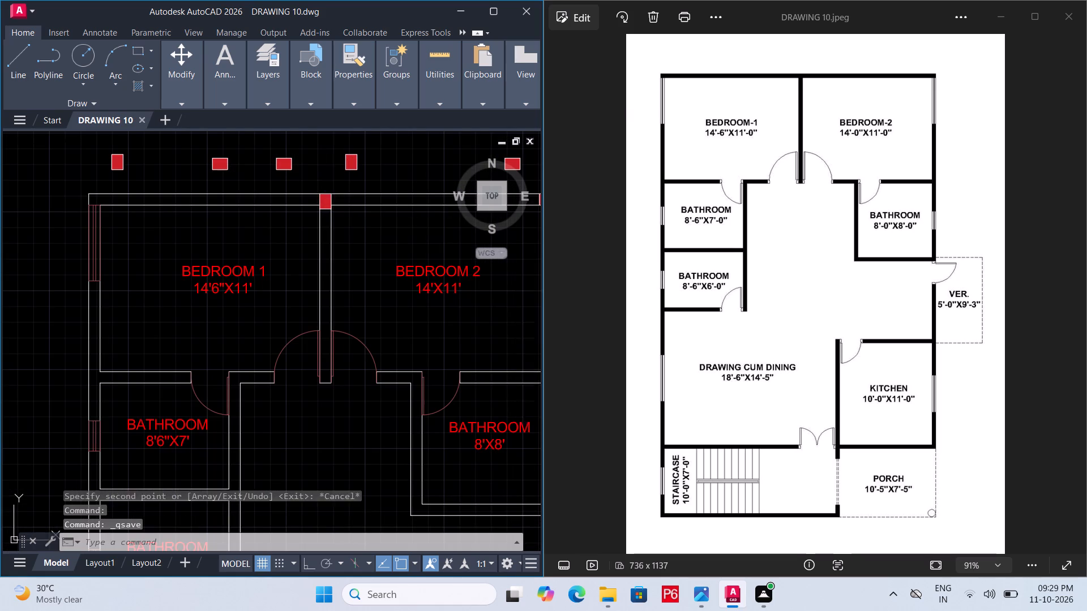
{"action": "key", "text": "ctrl+s"}
{"action": "key", "text": "ctrl+s"}
Move the upright red block above the bedroom dividing wall by its lower-right corner onto that wall's lower-right end corner, and save the drawing.
{"action": "middle_click_drag", "start_coordinate": [349, 148], "coordinate": [352, 186]}
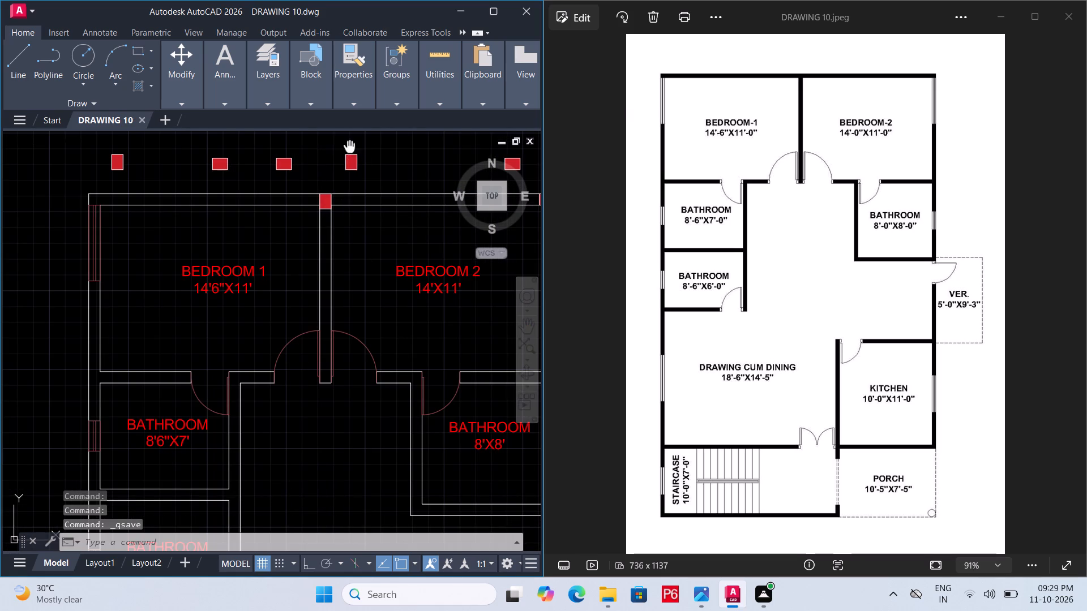
{"action": "middle_click_drag", "start_coordinate": [352, 186], "coordinate": [352, 197]}
{"action": "left_click", "coordinate": [336, 189]}
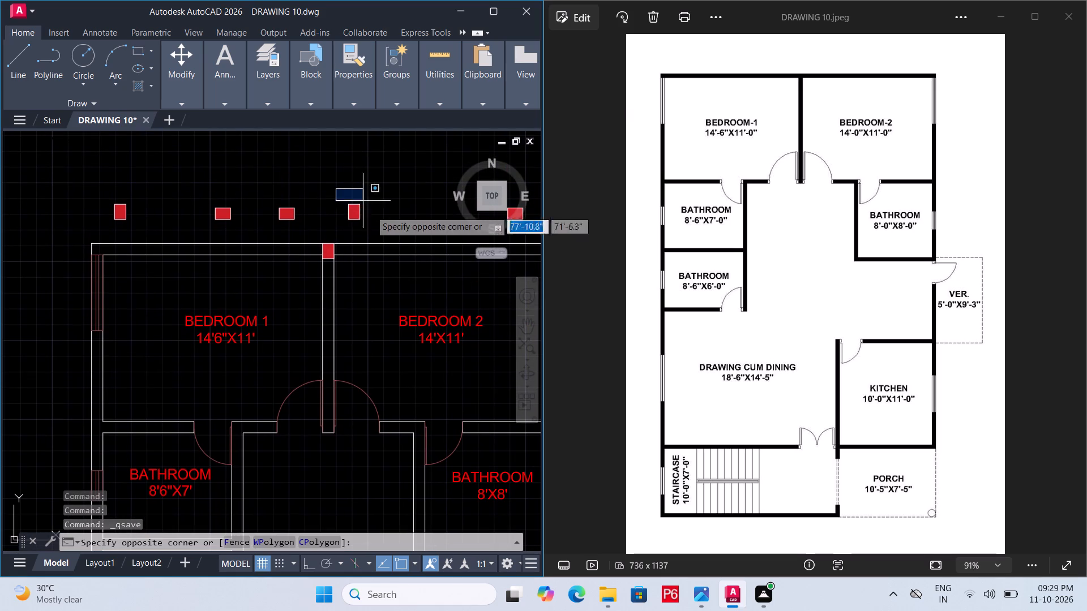
{"action": "left_click", "coordinate": [378, 230]}
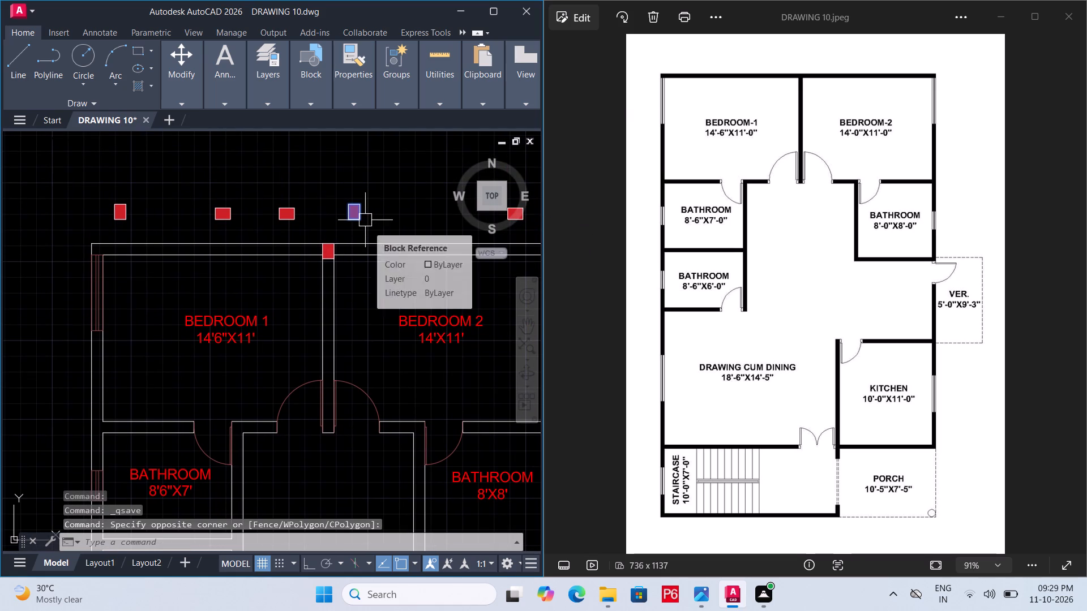
{"action": "key", "text": "m"}
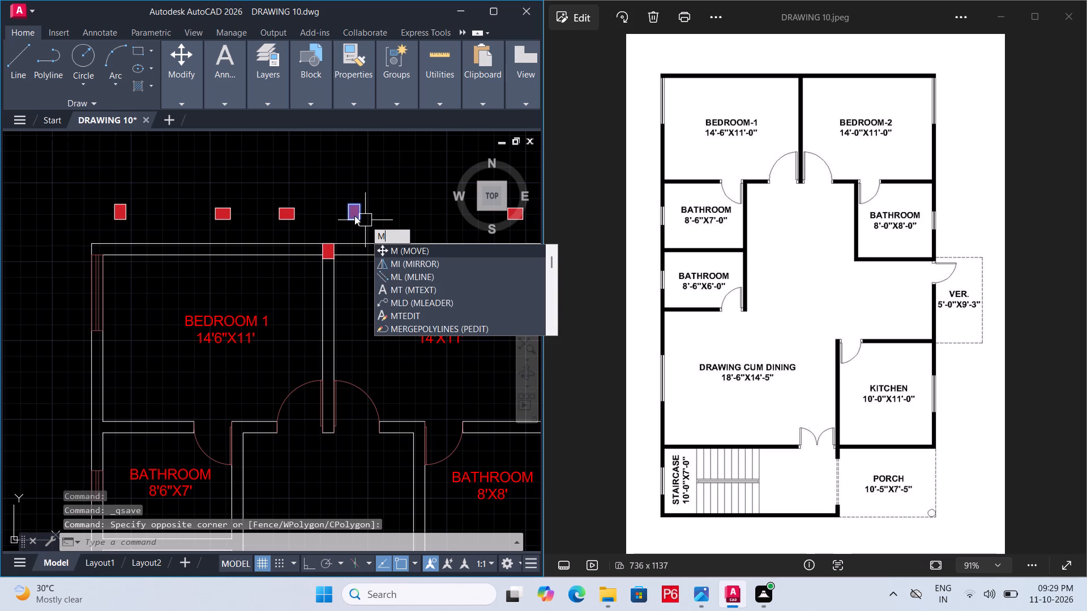
{"action": "key", "text": "space"}
{"action": "scroll", "coordinate": [357, 204], "scroll_direction": "up", "scroll_amount": 1}
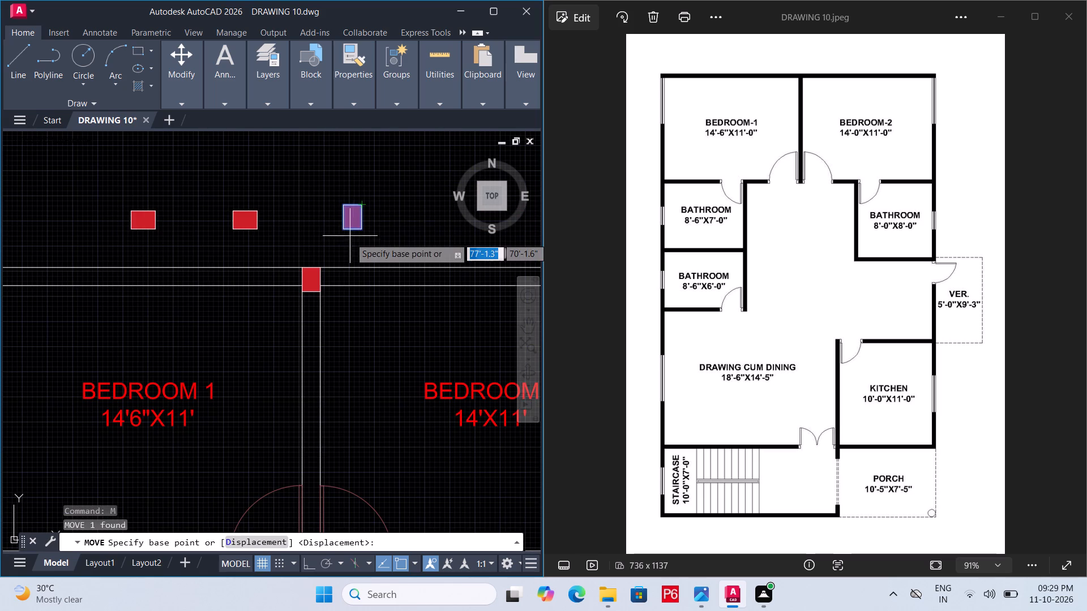
{"action": "left_click", "coordinate": [361, 232]}
{"action": "middle_click_drag", "start_coordinate": [237, 341], "coordinate": [321, 70]}
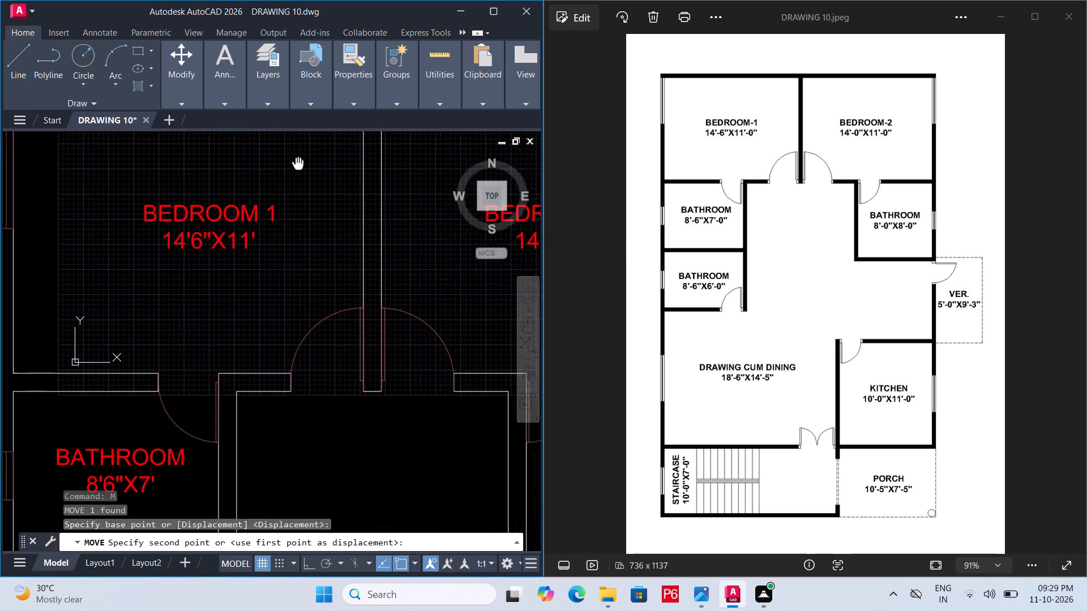
{"action": "middle_click_drag", "start_coordinate": [321, 70], "coordinate": [322, 68]}
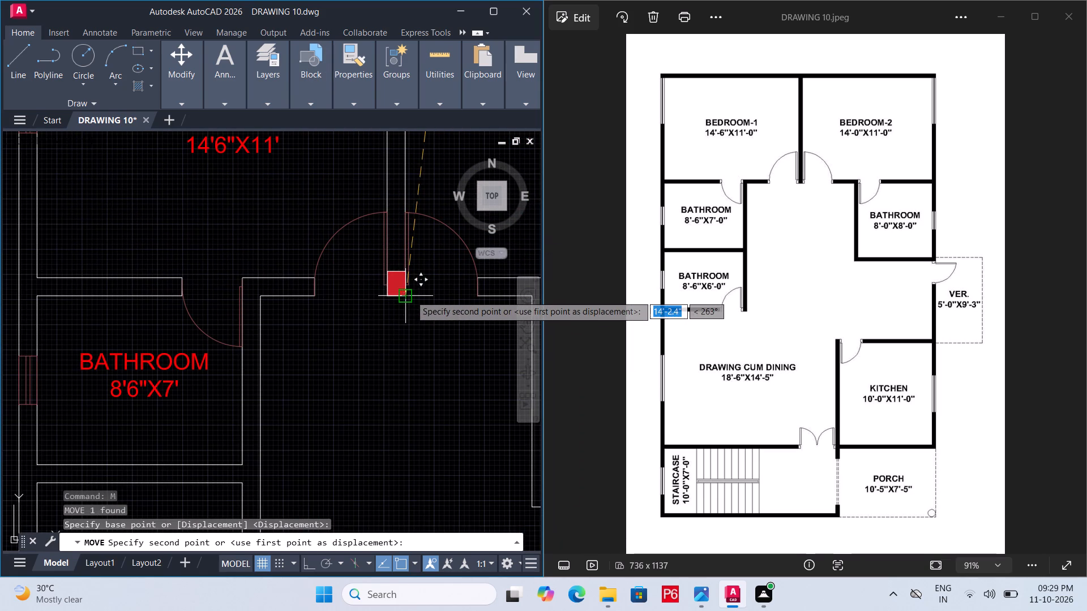
{"action": "middle_click_drag", "start_coordinate": [411, 286], "coordinate": [373, 313]}
{"action": "scroll", "coordinate": [373, 313], "scroll_direction": "up", "scroll_amount": 2}
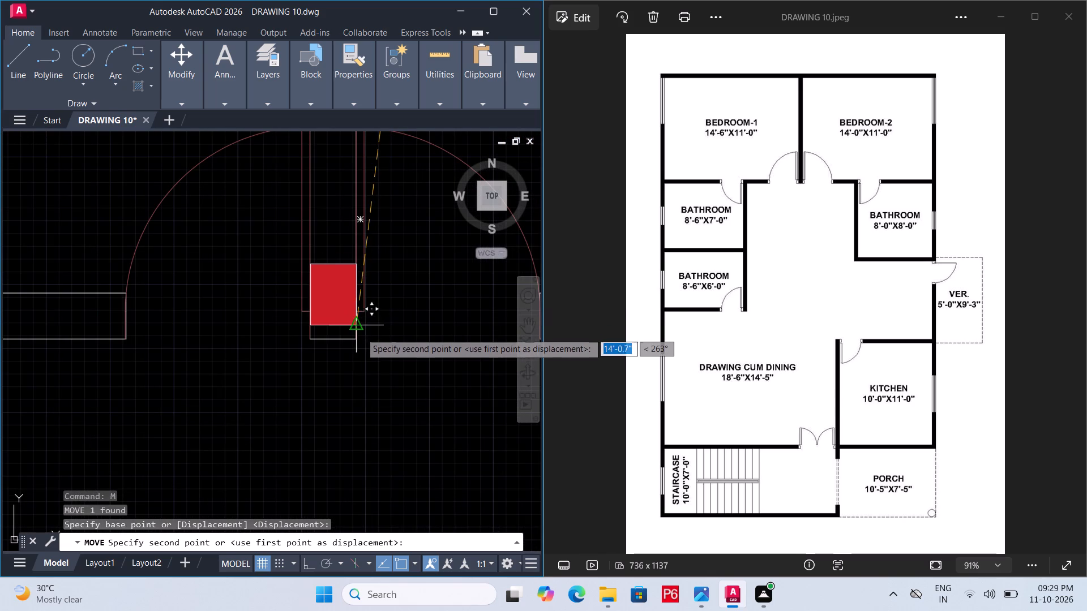
{"action": "left_click", "coordinate": [361, 335]}
{"action": "scroll", "coordinate": [355, 348], "scroll_direction": "down", "scroll_amount": 3}
{"action": "key", "text": "ctrl+s"}
{"action": "key", "text": "ctrl+s"}
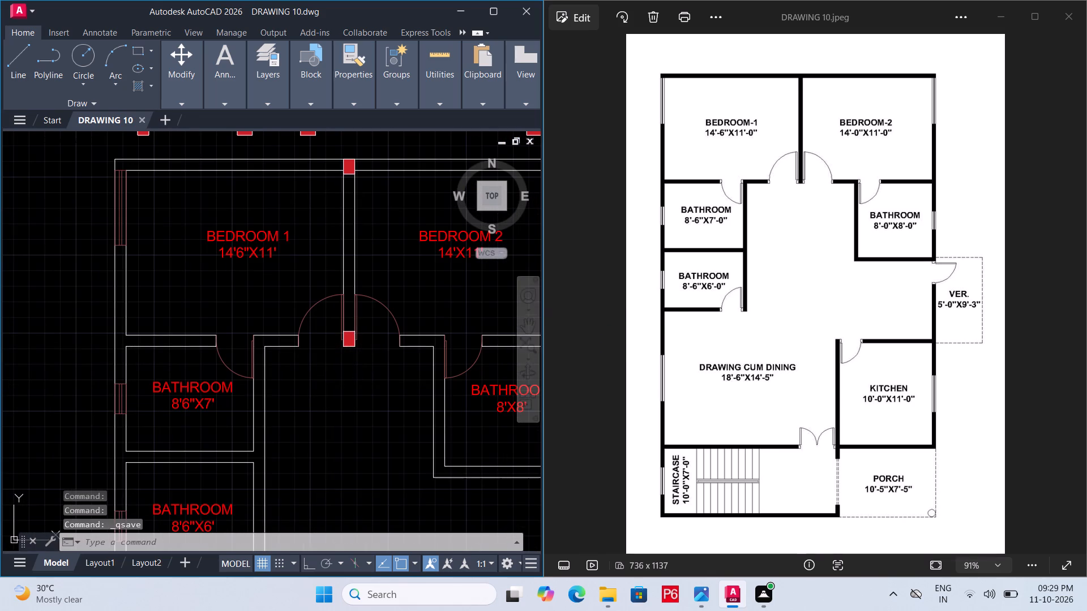
{"action": "key", "text": "ctrl+s"}
Copy the left horizontal red block above BEDROOM 1 by its lower-left corner to the outer left wall, aligned with the BEDROOM 1/BATHROOM wall's lower face, and save.
{"action": "scroll", "coordinate": [338, 353], "scroll_direction": "down", "scroll_amount": 2}
{"action": "middle_click_drag", "start_coordinate": [338, 353], "coordinate": [335, 363]}
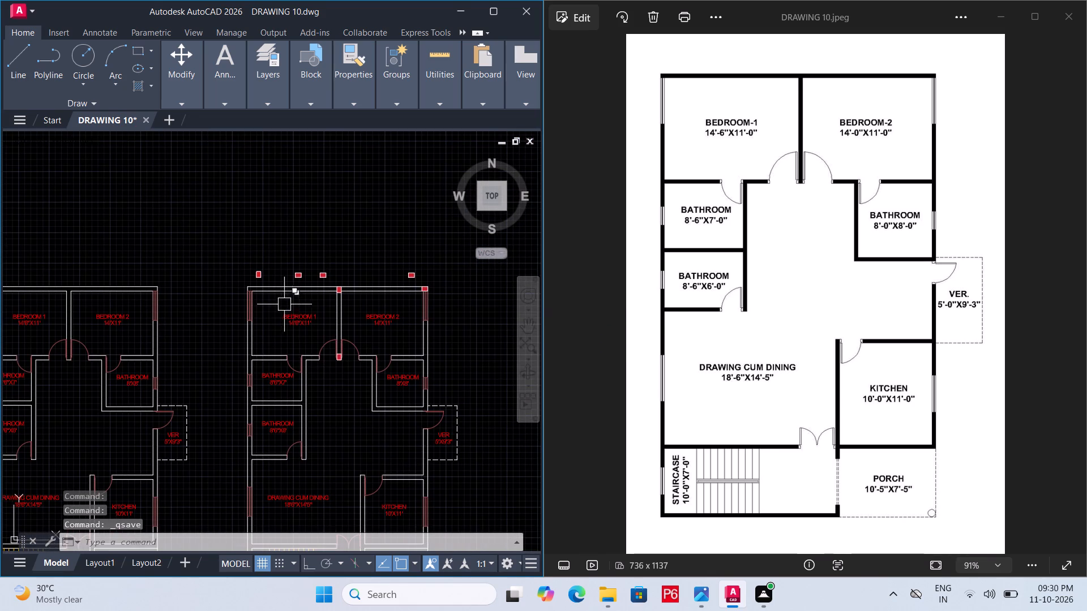
{"action": "scroll", "coordinate": [281, 304], "scroll_direction": "up", "scroll_amount": 2}
{"action": "left_click", "coordinate": [311, 208]}
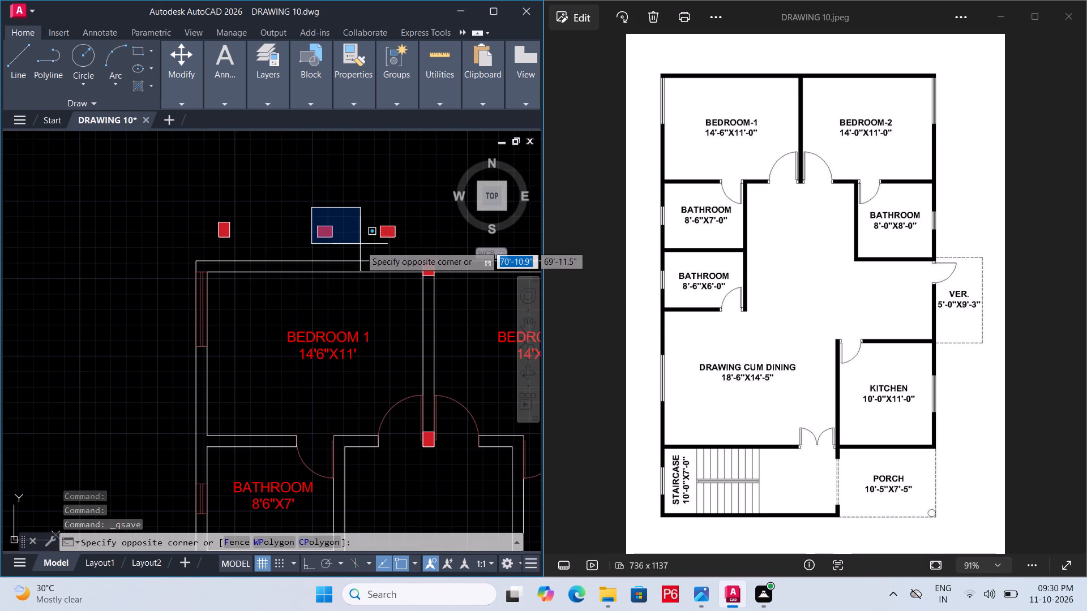
{"action": "left_click", "coordinate": [344, 246]}
{"action": "key", "text": "c"}
{"action": "type", "text": "O"}
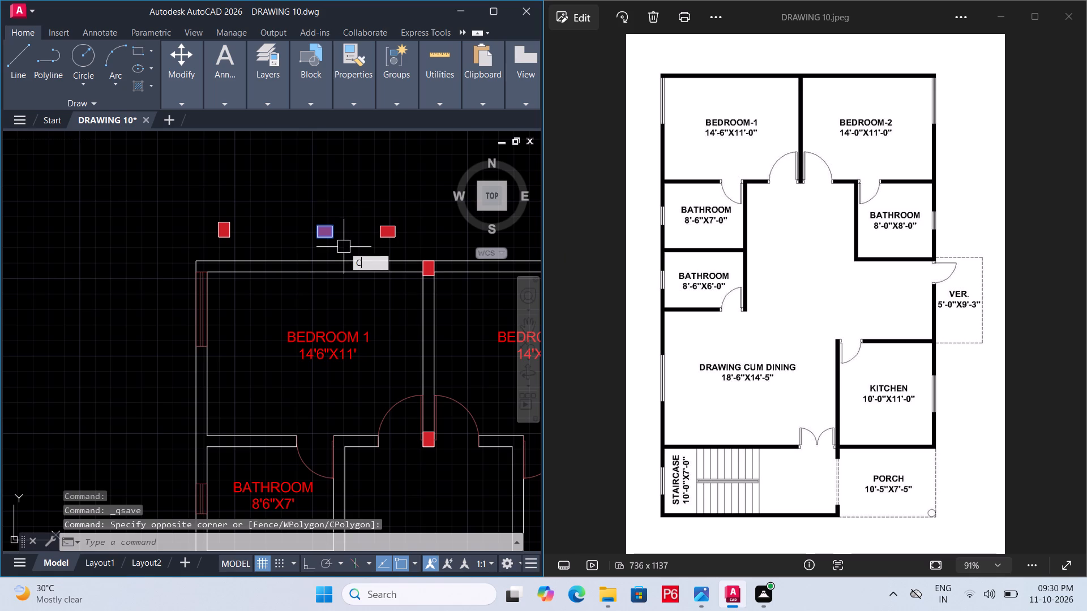
{"action": "key", "text": "space"}
{"action": "scroll", "coordinate": [323, 248], "scroll_direction": "up", "scroll_amount": 3}
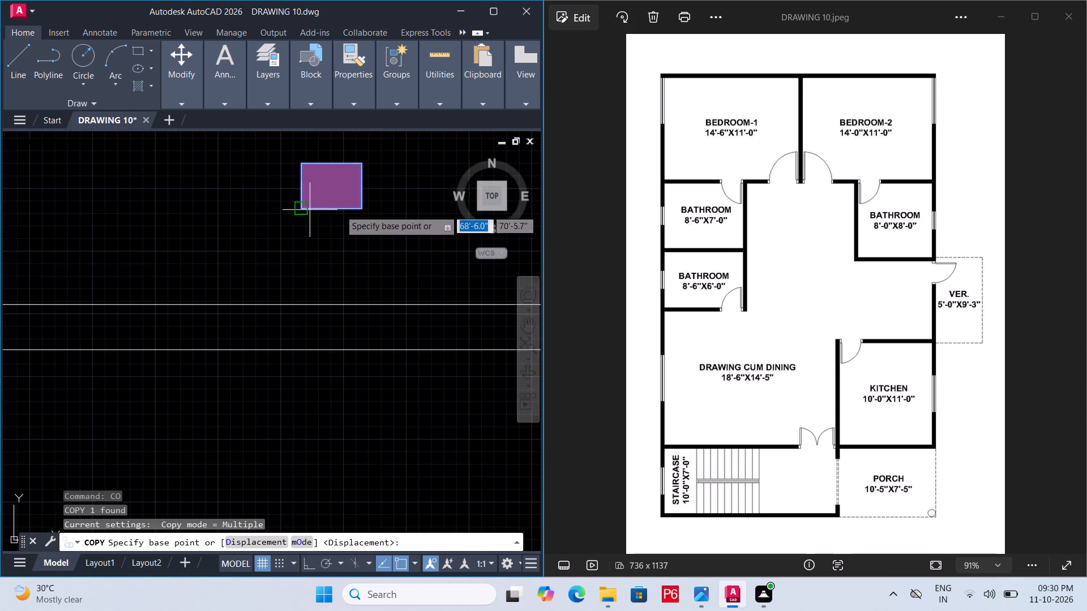
{"action": "left_click", "coordinate": [306, 211]}
{"action": "scroll", "coordinate": [286, 256], "scroll_direction": "down", "scroll_amount": 5}
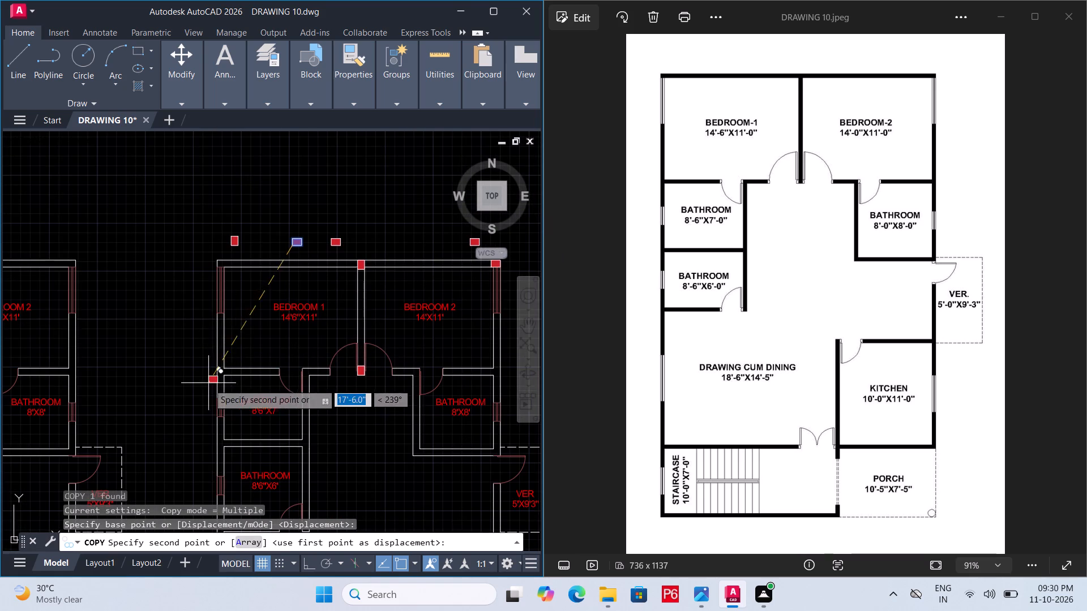
{"action": "scroll", "coordinate": [235, 376], "scroll_direction": "up", "scroll_amount": 3}
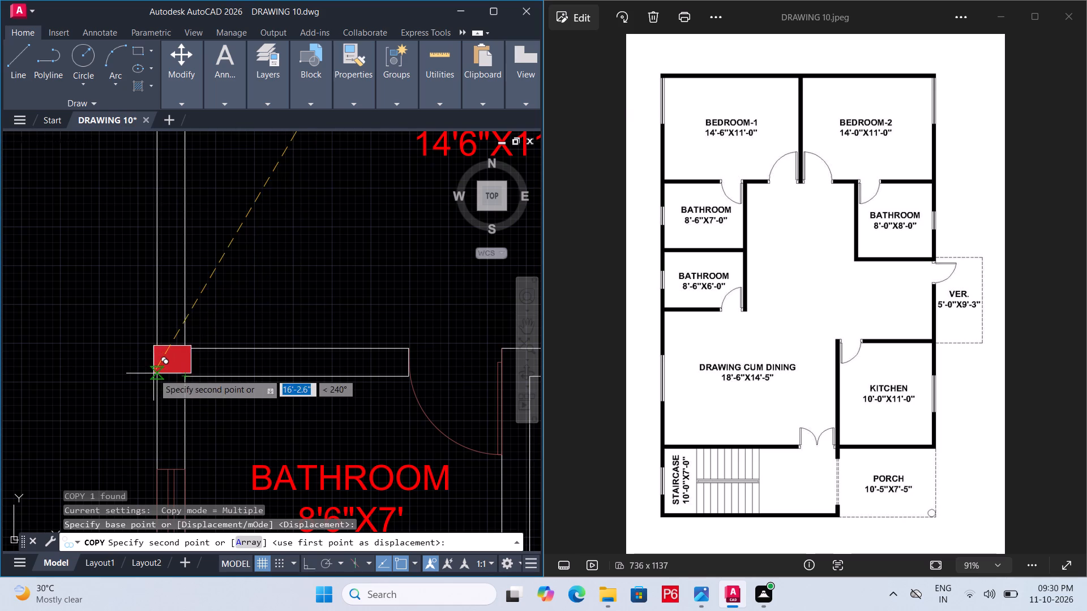
{"action": "scroll", "coordinate": [159, 374], "scroll_direction": "up", "scroll_amount": 3}
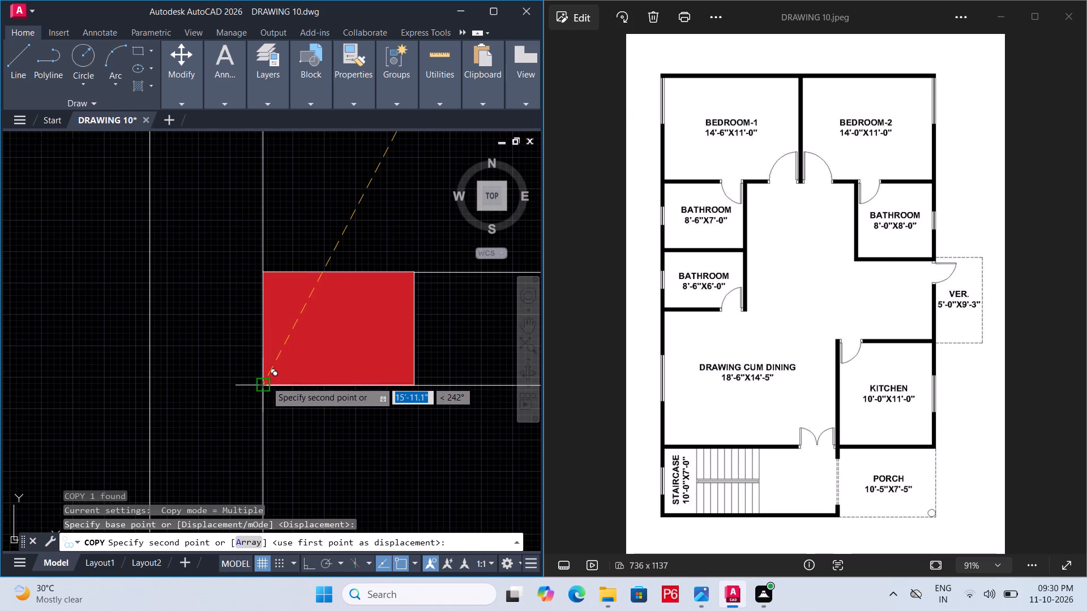
{"action": "left_click", "coordinate": [149, 385]}
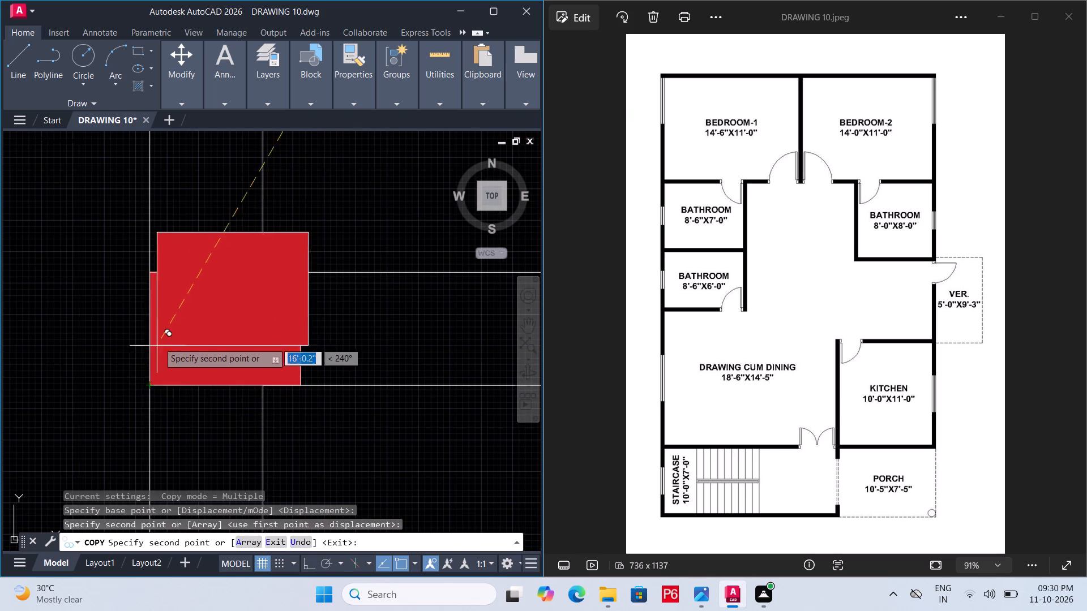
{"action": "scroll", "coordinate": [156, 332], "scroll_direction": "down", "scroll_amount": 3}
{"action": "key", "text": "ctrl+s"}
{"action": "key", "text": "ctrl+s"}
Copy the horizontal block above BEDROOM 2 by its lower-right corner to the outer right wall, level with the BEDROOM 2/BATHROOM wall's lower face, and save.
{"action": "middle_click_drag", "start_coordinate": [276, 370], "coordinate": [182, 372]}
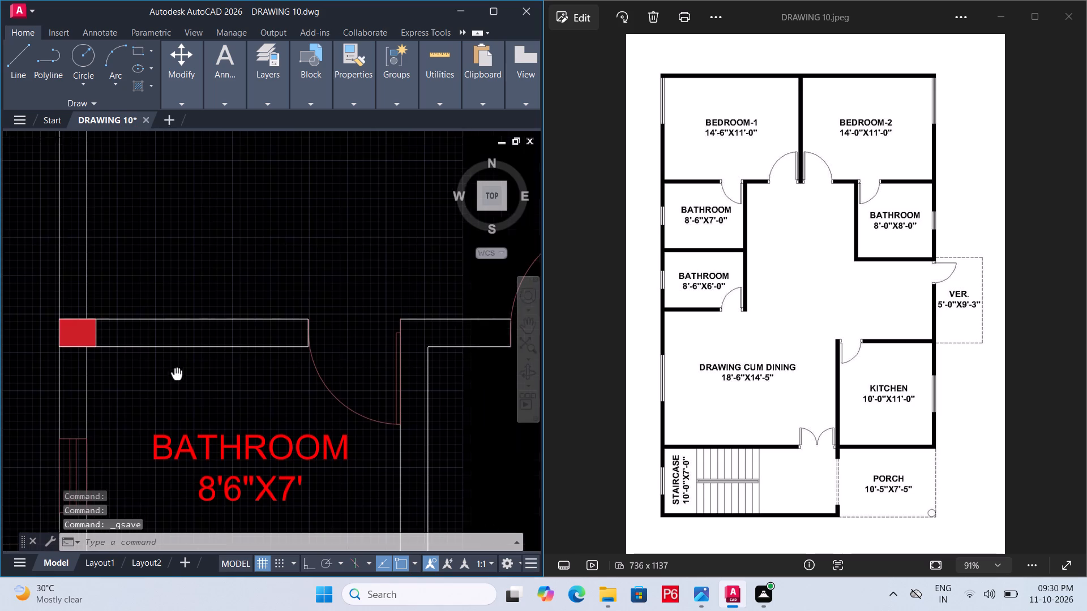
{"action": "scroll", "coordinate": [213, 372], "scroll_direction": "down", "scroll_amount": 2}
{"action": "middle_click_drag", "start_coordinate": [317, 382], "coordinate": [126, 399]}
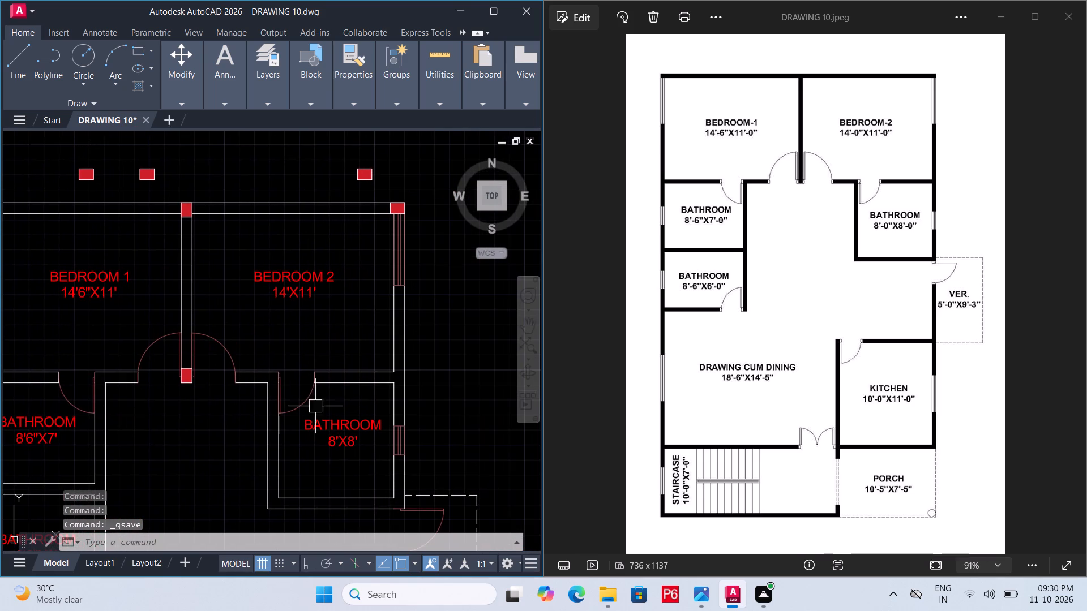
{"action": "middle_click_drag", "start_coordinate": [331, 406], "coordinate": [275, 437]}
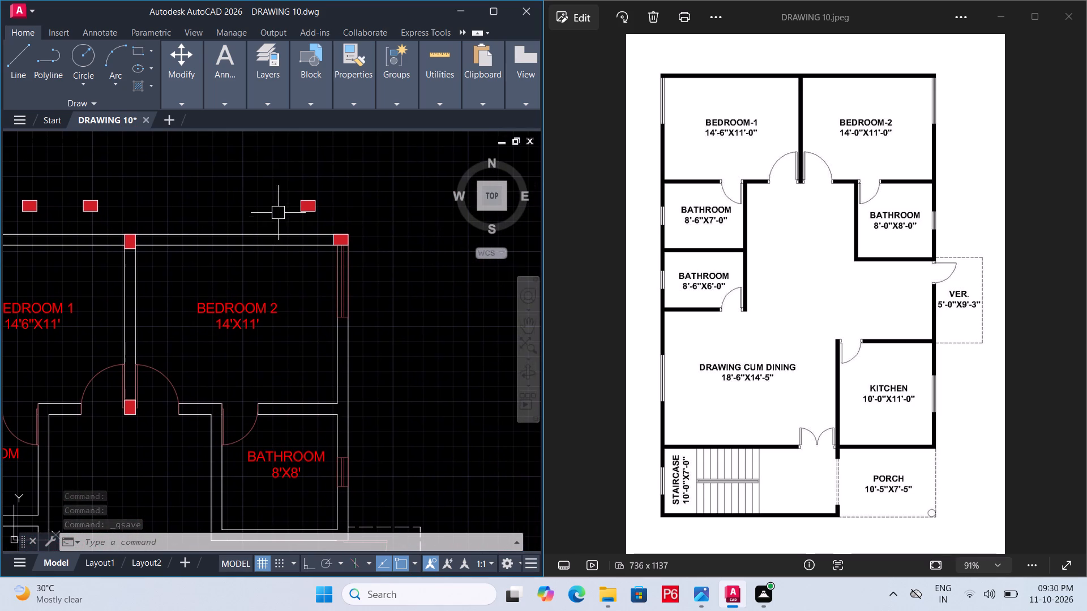
{"action": "left_click", "coordinate": [288, 199]}
{"action": "left_click", "coordinate": [333, 221]}
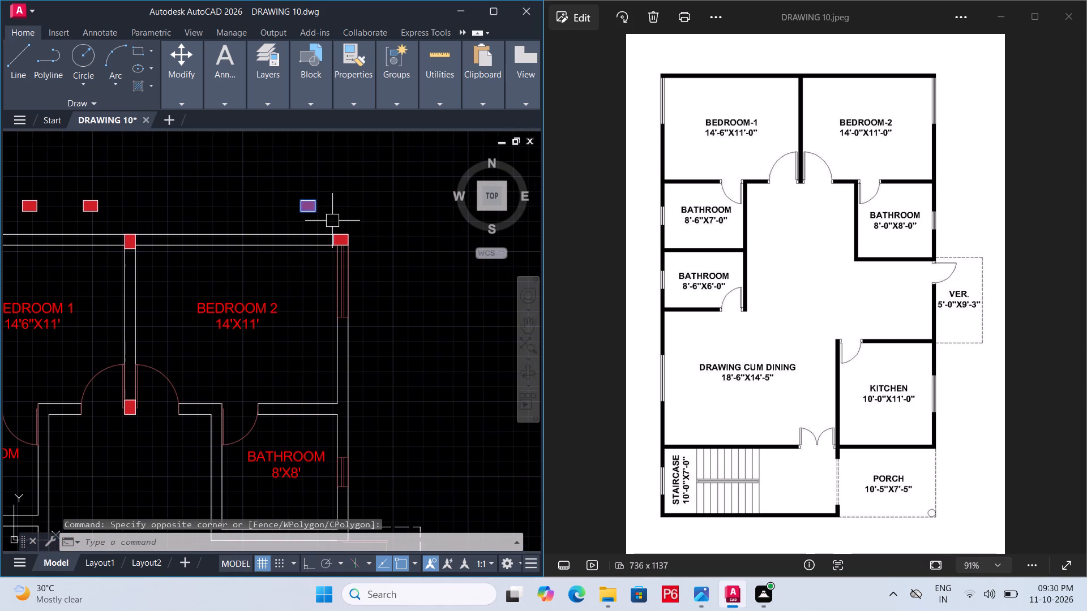
{"action": "type", "text": "CO"}
{"action": "key", "text": "space"}
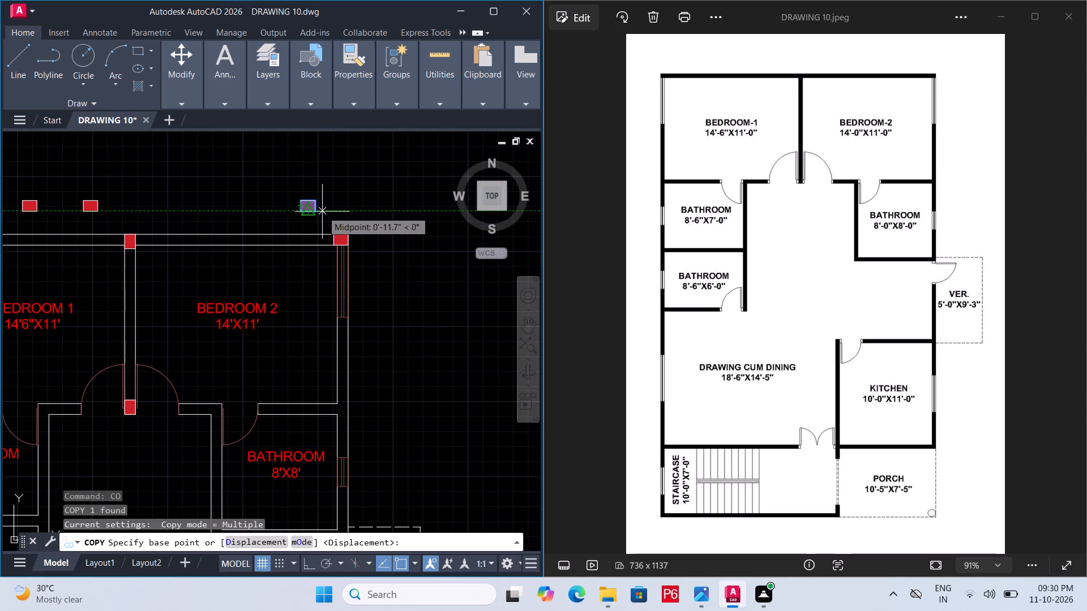
{"action": "scroll", "coordinate": [319, 212], "scroll_direction": "up", "scroll_amount": 1}
{"action": "left_click", "coordinate": [319, 212]}
{"action": "middle_click_drag", "start_coordinate": [340, 336], "coordinate": [329, 221]}
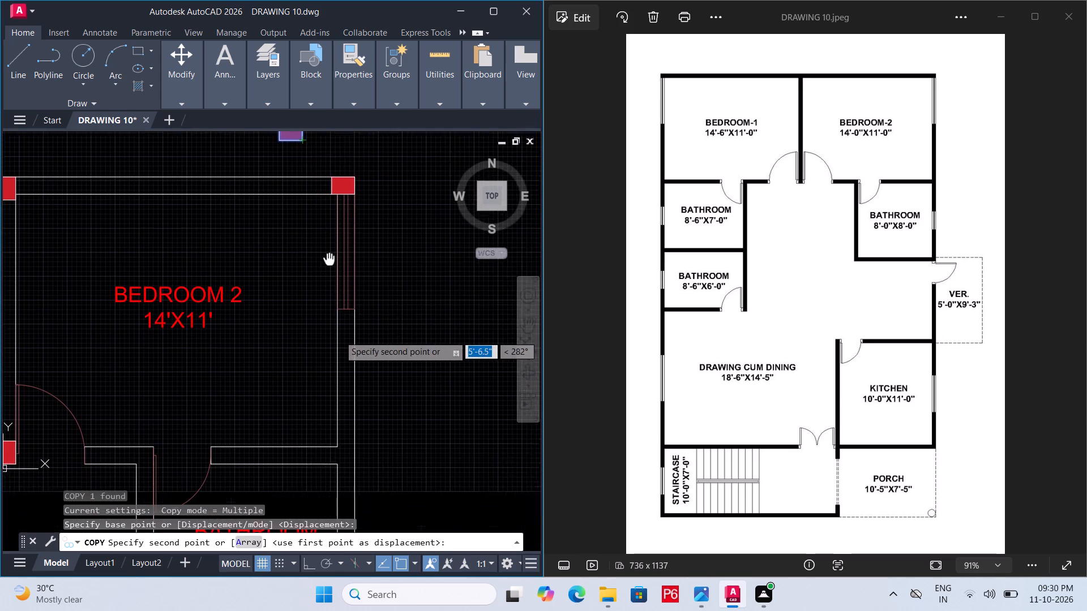
{"action": "middle_click_drag", "start_coordinate": [329, 221], "coordinate": [331, 196]}
{"action": "scroll", "coordinate": [343, 393], "scroll_direction": "up", "scroll_amount": 2}
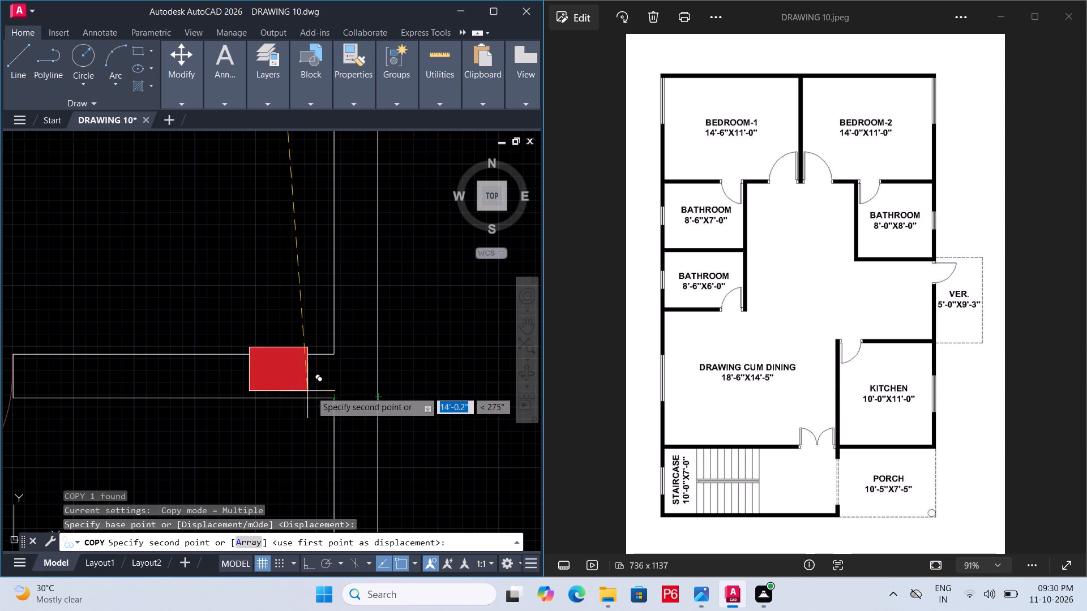
{"action": "scroll", "coordinate": [385, 410], "scroll_direction": "up", "scroll_amount": 1}
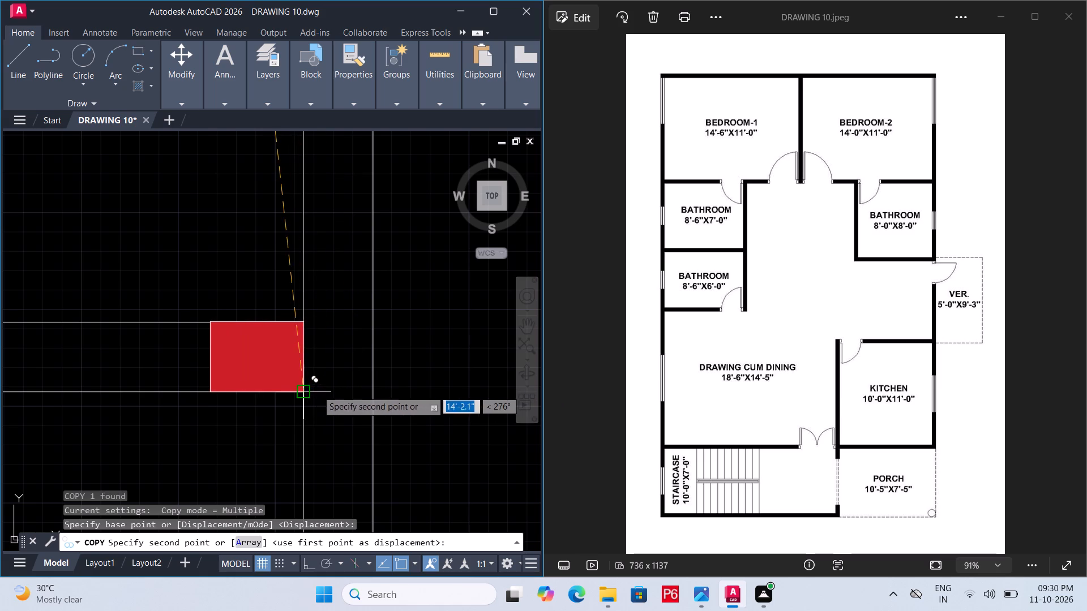
{"action": "left_click", "coordinate": [371, 393]}
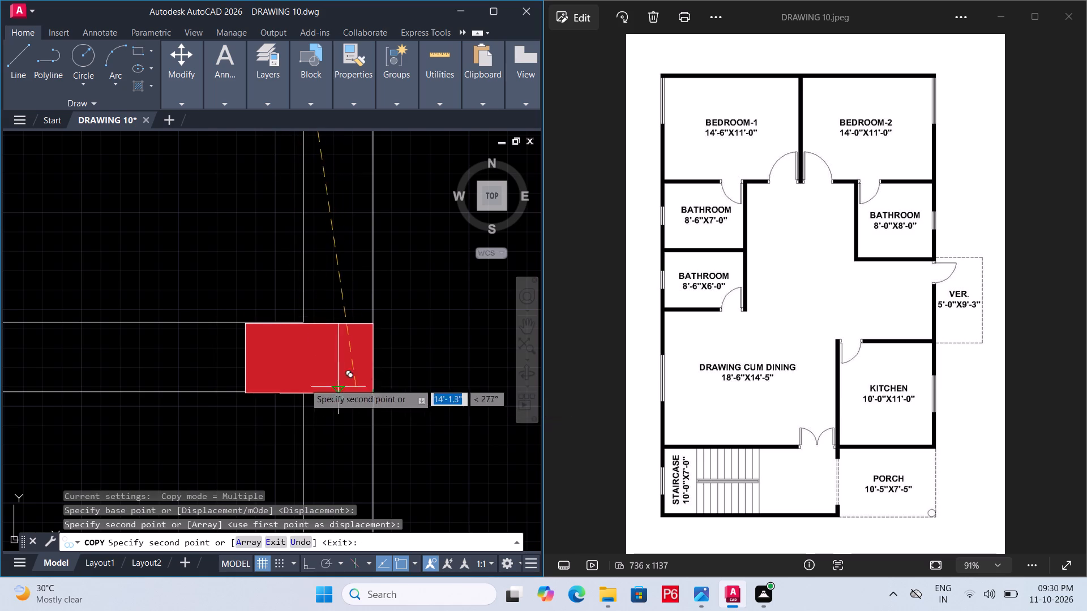
{"action": "scroll", "coordinate": [365, 343], "scroll_direction": "down", "scroll_amount": 3}
{"action": "key", "text": "ctrl+s"}
{"action": "key", "text": "ctrl+s"}
{"action": "key", "text": "ctrl+s"}
Copy the left horizontal red block above BEDROOM 1 by its upper-left corner onto BEDROOM 1's outer top-left wall corner, and save the drawing.
{"action": "scroll", "coordinate": [363, 338], "scroll_direction": "down", "scroll_amount": 1}
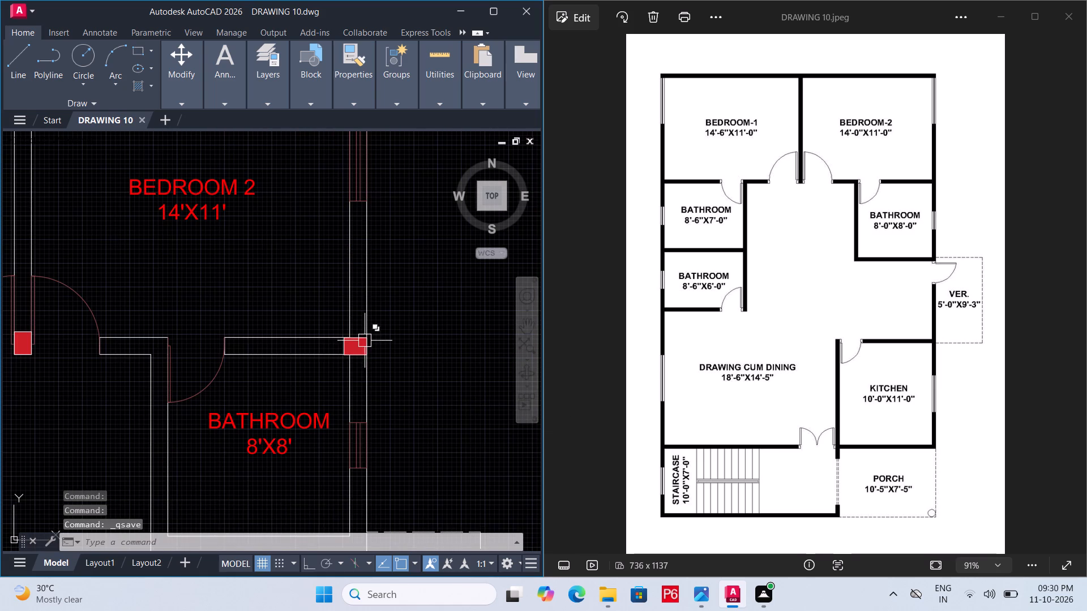
{"action": "middle_click_drag", "start_coordinate": [362, 326], "coordinate": [420, 393]}
{"action": "middle_click_drag", "start_coordinate": [254, 389], "coordinate": [278, 313]}
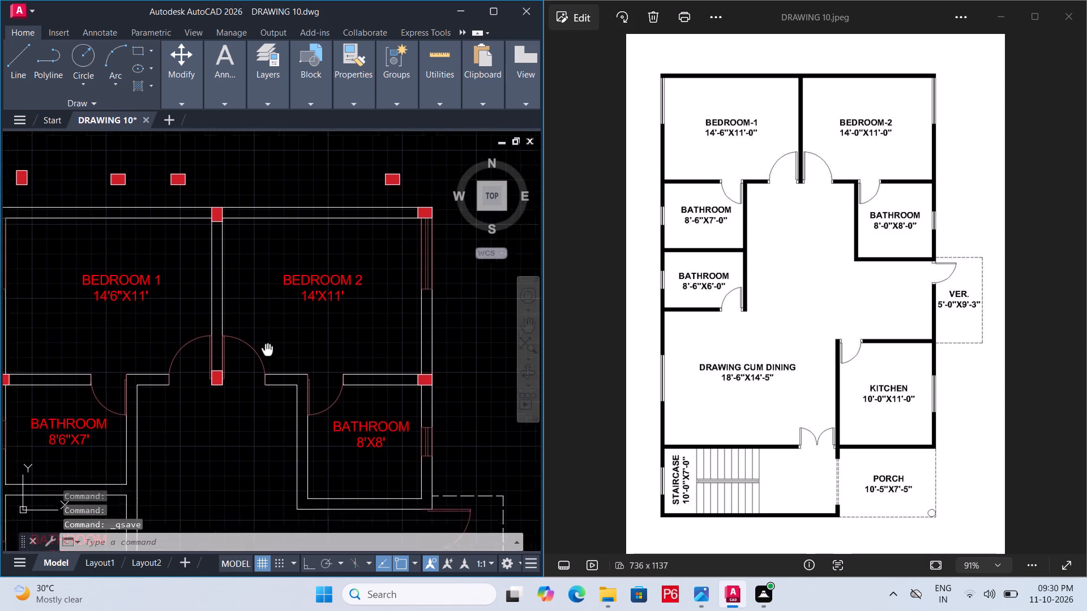
{"action": "middle_click_drag", "start_coordinate": [278, 313], "coordinate": [283, 304]}
{"action": "scroll", "coordinate": [281, 305], "scroll_direction": "down", "scroll_amount": 1}
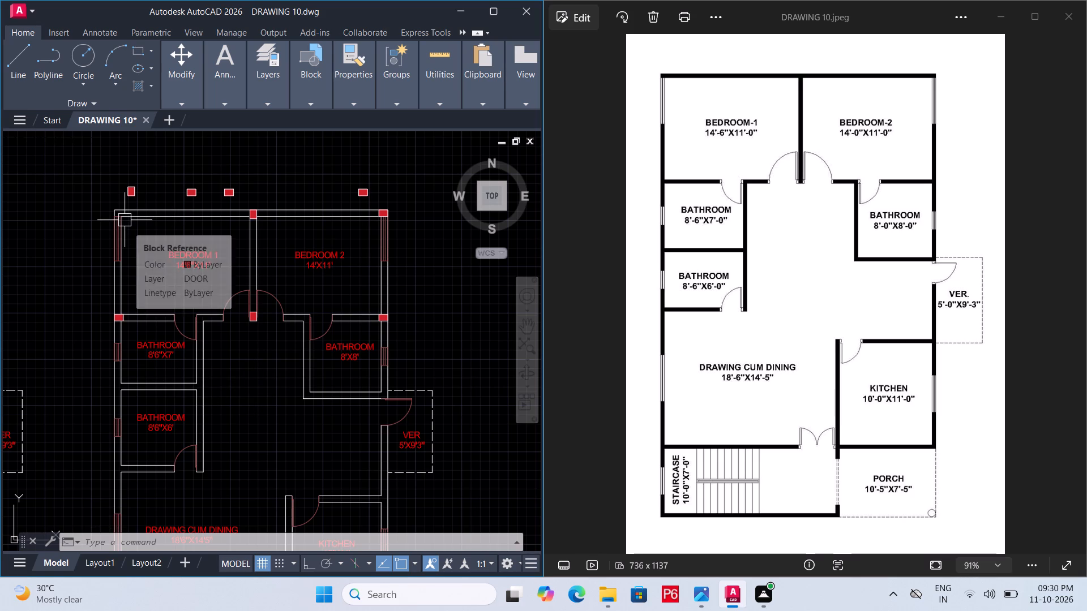
{"action": "scroll", "coordinate": [121, 351], "scroll_direction": "up", "scroll_amount": 1}
{"action": "middle_click_drag", "start_coordinate": [117, 339], "coordinate": [144, 410]}
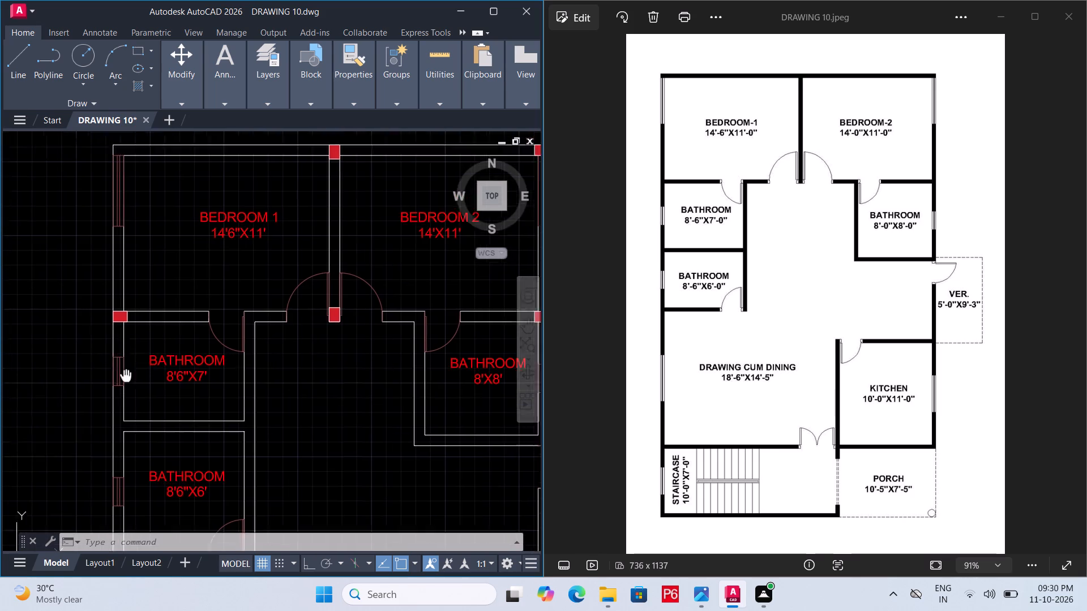
{"action": "middle_click_drag", "start_coordinate": [144, 410], "coordinate": [216, 486]}
{"action": "scroll", "coordinate": [274, 263], "scroll_direction": "up", "scroll_amount": 1}
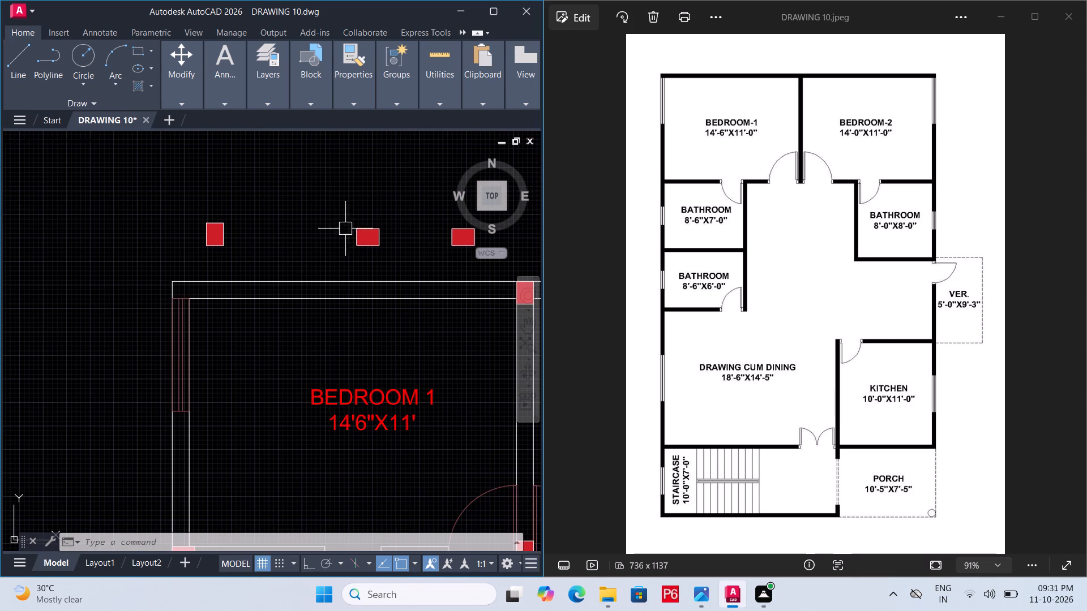
{"action": "left_click", "coordinate": [354, 218]}
{"action": "left_click", "coordinate": [392, 250]}
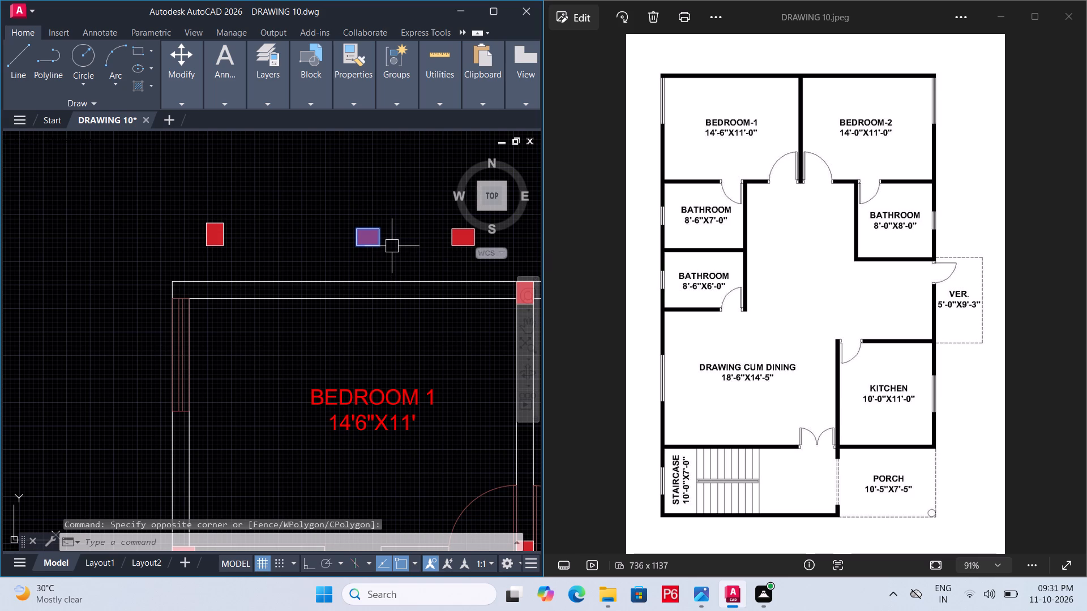
{"action": "type", "text": "CO"}
{"action": "key", "text": "space"}
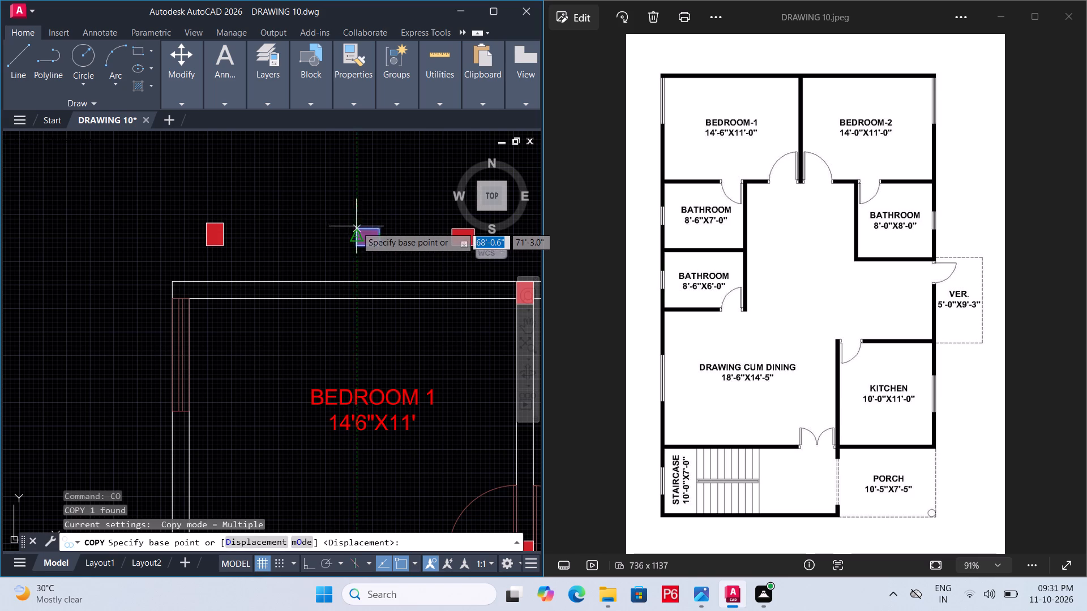
{"action": "scroll", "coordinate": [357, 226], "scroll_direction": "up", "scroll_amount": 1}
{"action": "left_click", "coordinate": [357, 226]}
{"action": "middle_click_drag", "start_coordinate": [134, 255], "coordinate": [264, 204]}
{"action": "left_click", "coordinate": [195, 268]}
{"action": "scroll", "coordinate": [231, 226], "scroll_direction": "down", "scroll_amount": 1}
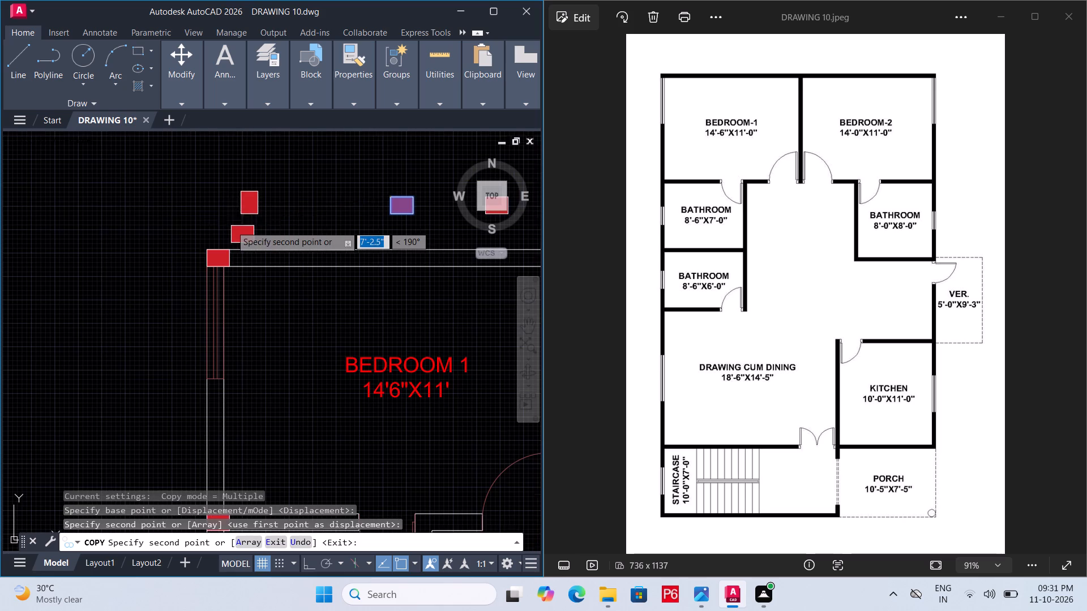
{"action": "key", "text": "ctrl+s"}
{"action": "key", "text": "ctrl+s"}
{"action": "key", "text": "ctrl+s"}
{"action": "middle_click_drag", "start_coordinate": [226, 226], "coordinate": [175, 197]}
{"action": "scroll", "coordinate": [219, 223], "scroll_direction": "down", "scroll_amount": 1}
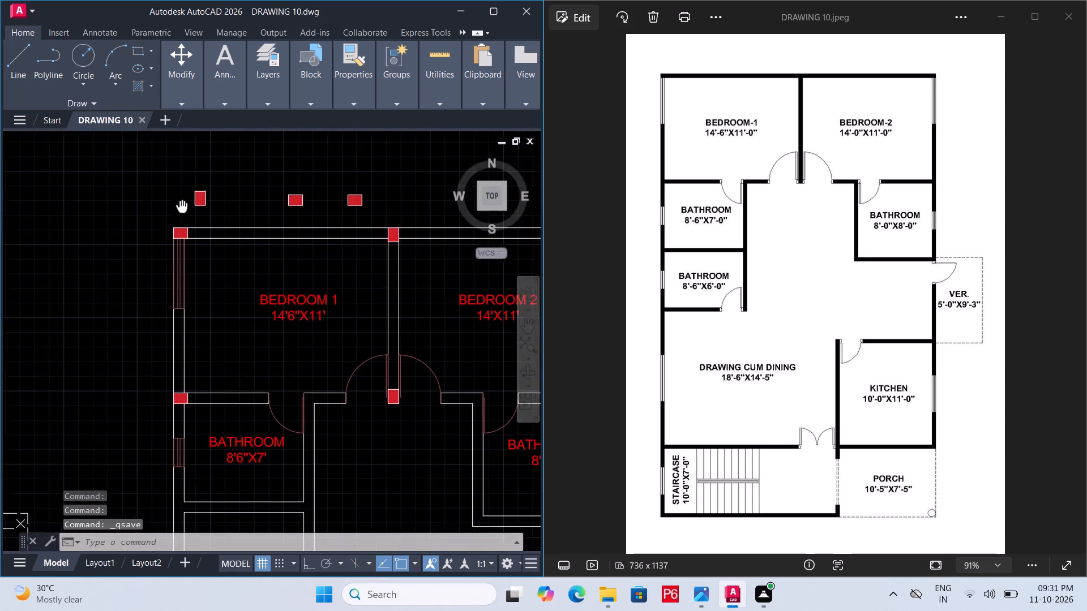
Copy the left horizontal red block above BEDROOM 1 by its lower-left corner to the outer left wall, aligned with the 8'6"X6' BATHROOM bottom wall's lower face, and save.
{"action": "middle_click_drag", "start_coordinate": [175, 197], "coordinate": [172, 170]}
{"action": "middle_click_drag", "start_coordinate": [230, 348], "coordinate": [250, 164]}
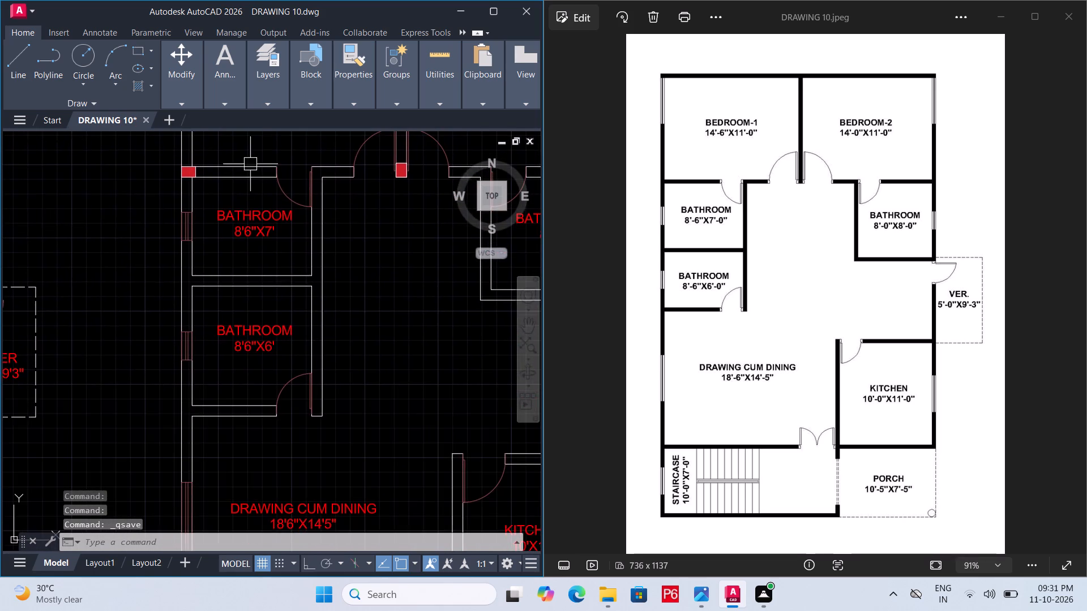
{"action": "scroll", "coordinate": [247, 352], "scroll_direction": "down", "scroll_amount": 1}
{"action": "middle_click_drag", "start_coordinate": [242, 348], "coordinate": [253, 274]}
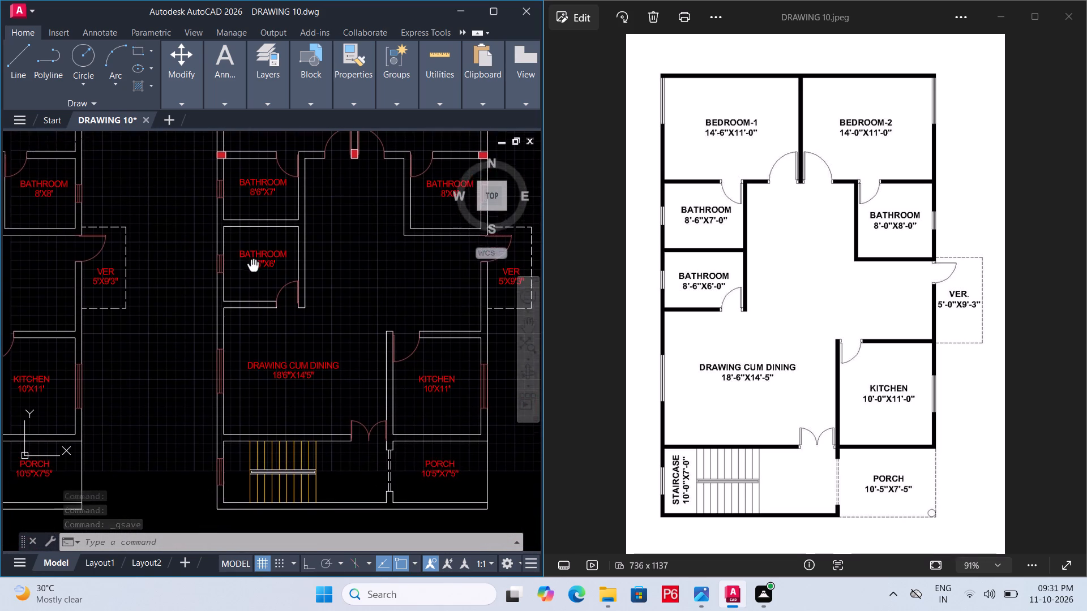
{"action": "middle_click_drag", "start_coordinate": [253, 274], "coordinate": [264, 443]}
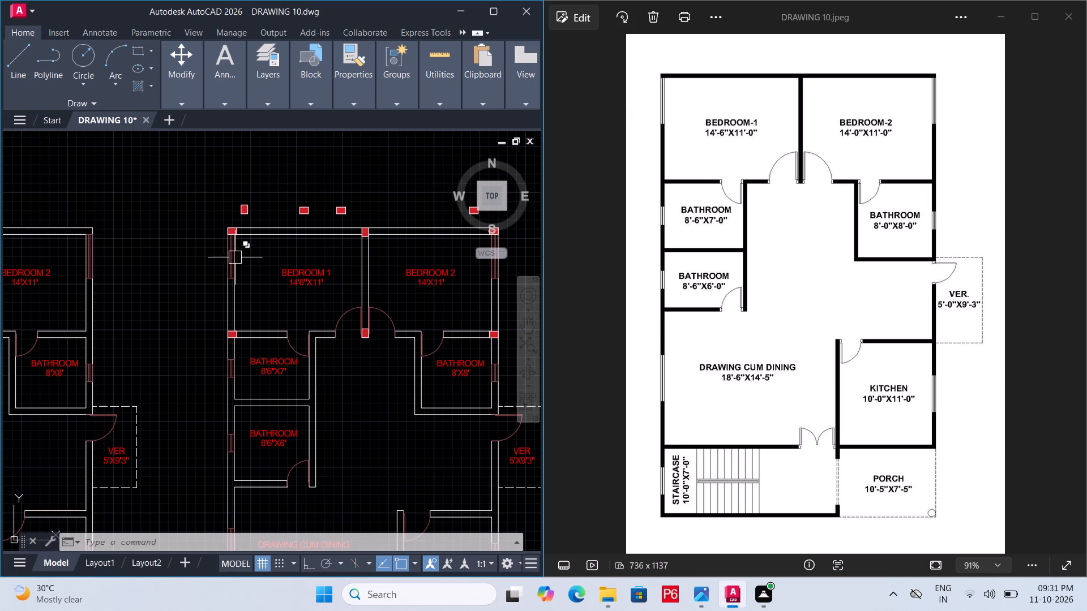
{"action": "left_click", "coordinate": [289, 204]}
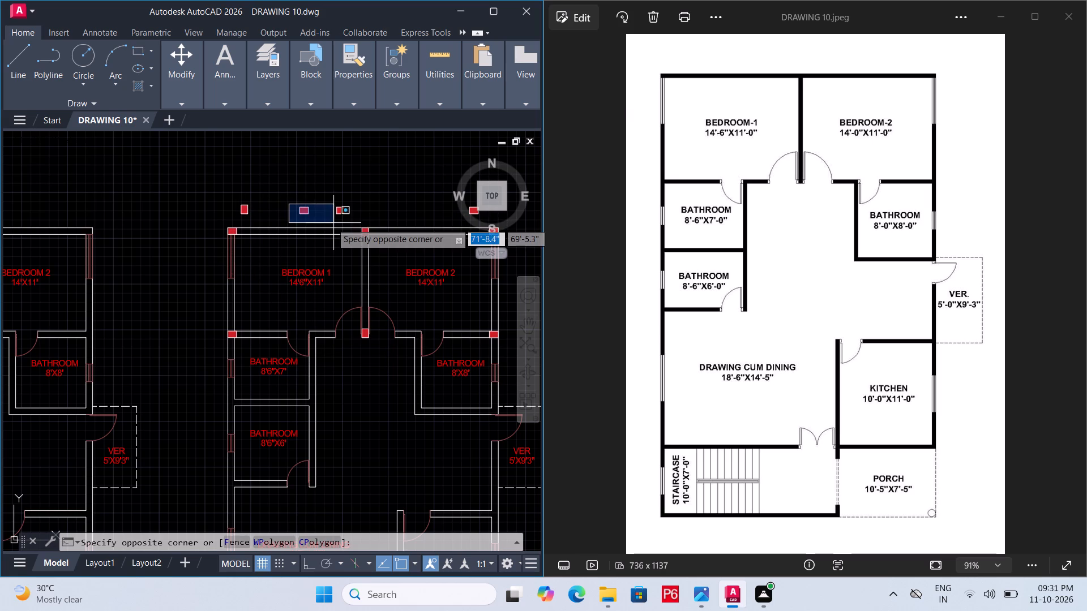
{"action": "left_click", "coordinate": [313, 221]}
{"action": "scroll", "coordinate": [301, 220], "scroll_direction": "up", "scroll_amount": 3}
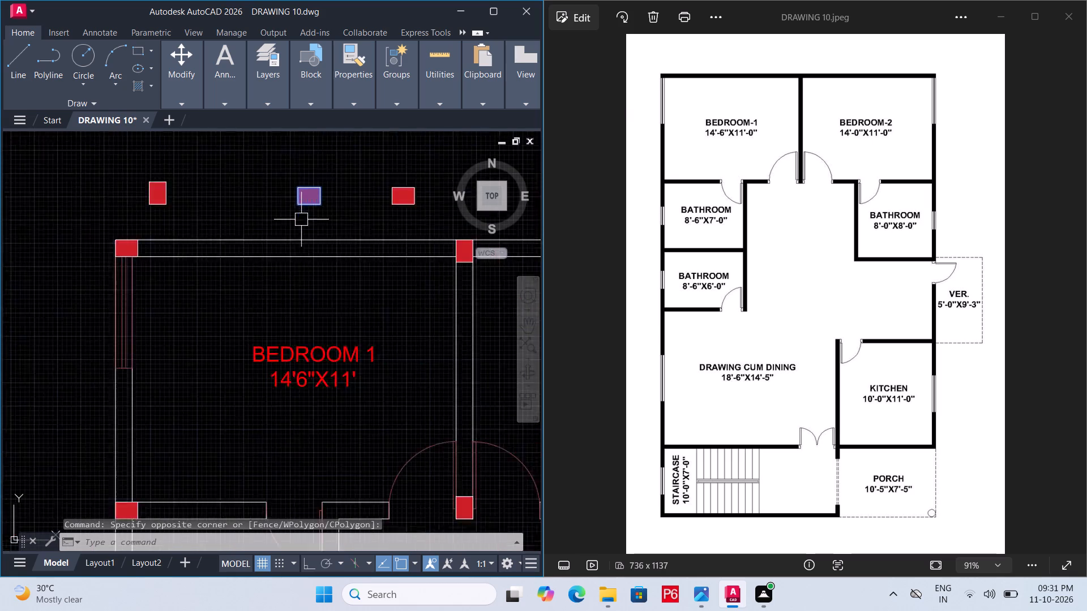
{"action": "type", "text": "CO"}
{"action": "key", "text": "space"}
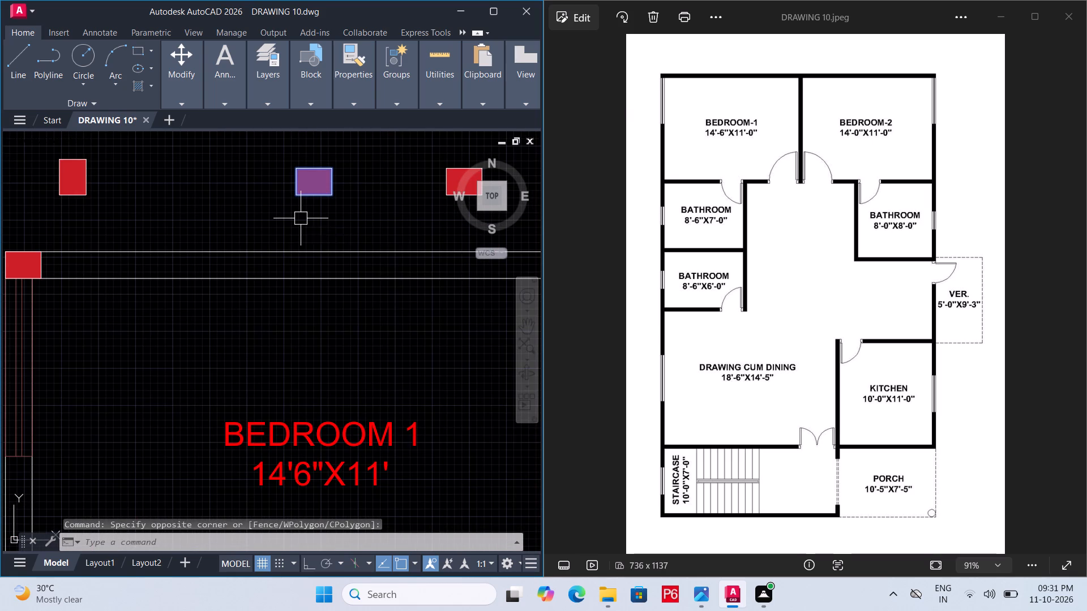
{"action": "scroll", "coordinate": [295, 191], "scroll_direction": "down", "scroll_amount": 3}
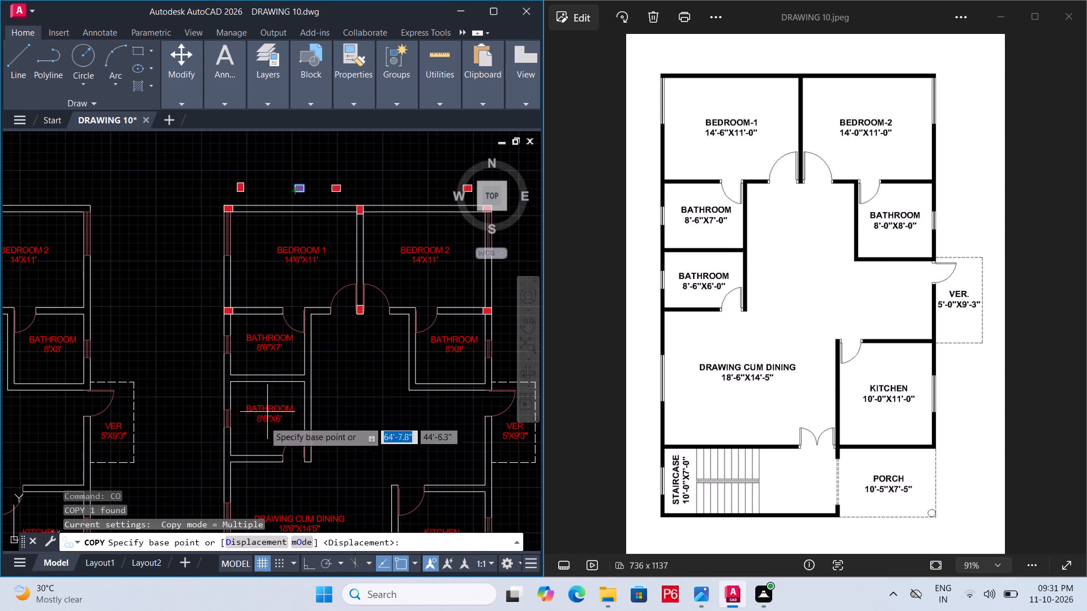
{"action": "scroll", "coordinate": [236, 378], "scroll_direction": "up", "scroll_amount": 2}
{"action": "scroll", "coordinate": [226, 378], "scroll_direction": "down", "scroll_amount": 1}
{"action": "middle_click_drag", "start_coordinate": [226, 377], "coordinate": [203, 357]}
{"action": "scroll", "coordinate": [205, 357], "scroll_direction": "down", "scroll_amount": 1}
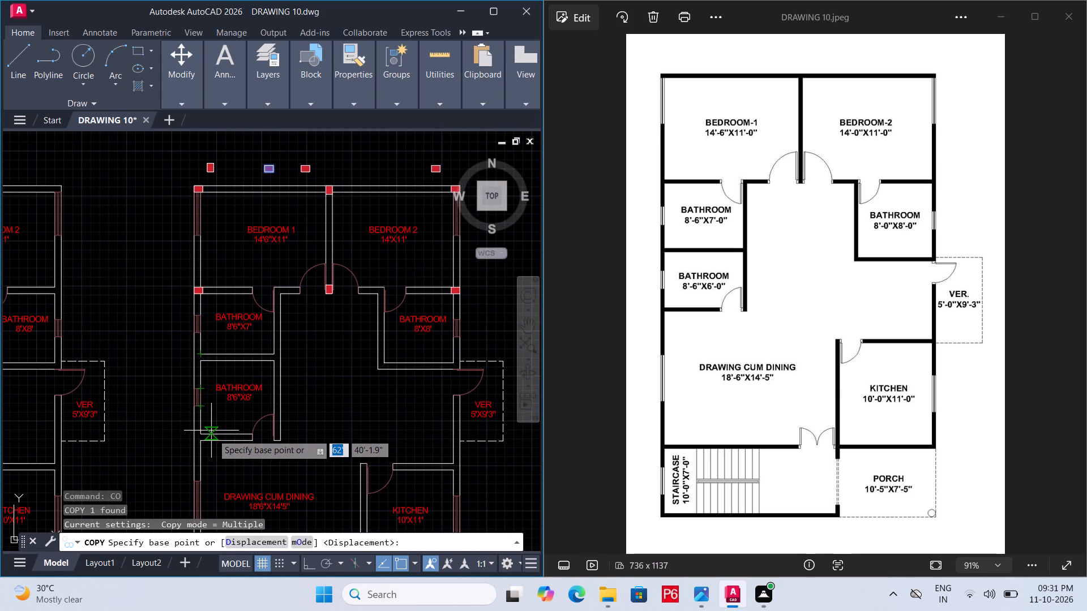
{"action": "middle_click_drag", "start_coordinate": [212, 435], "coordinate": [262, 413]}
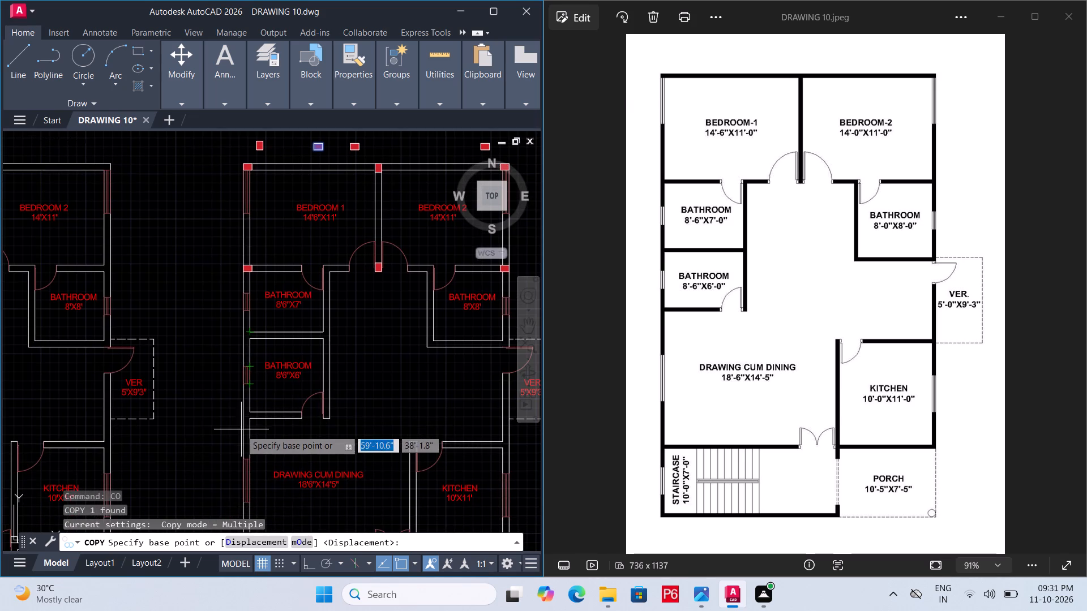
{"action": "scroll", "coordinate": [248, 415], "scroll_direction": "up", "scroll_amount": 1}
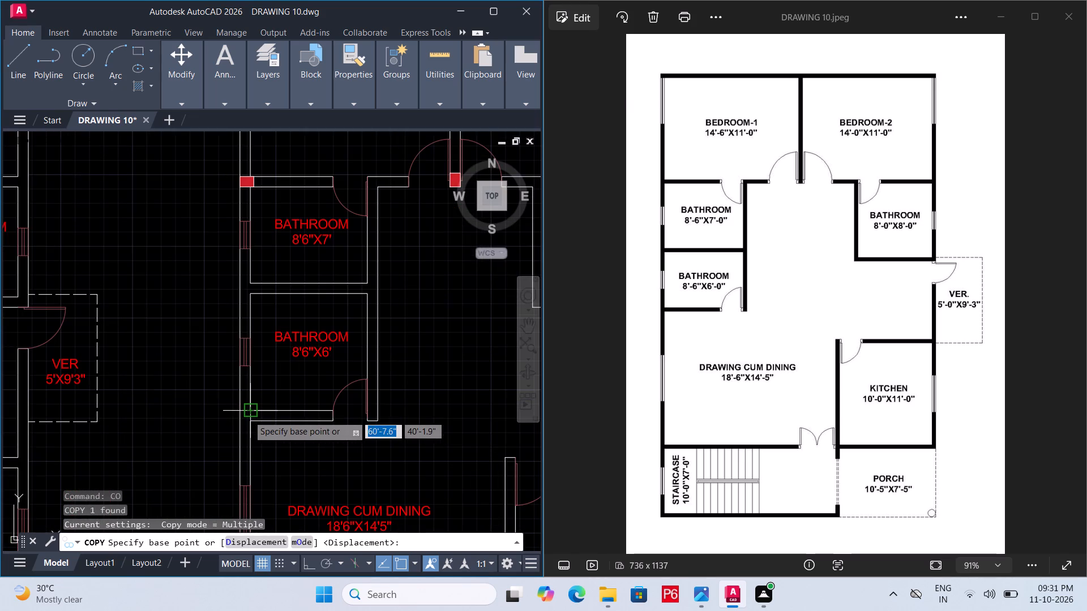
{"action": "middle_click_drag", "start_coordinate": [293, 354], "coordinate": [297, 592]}
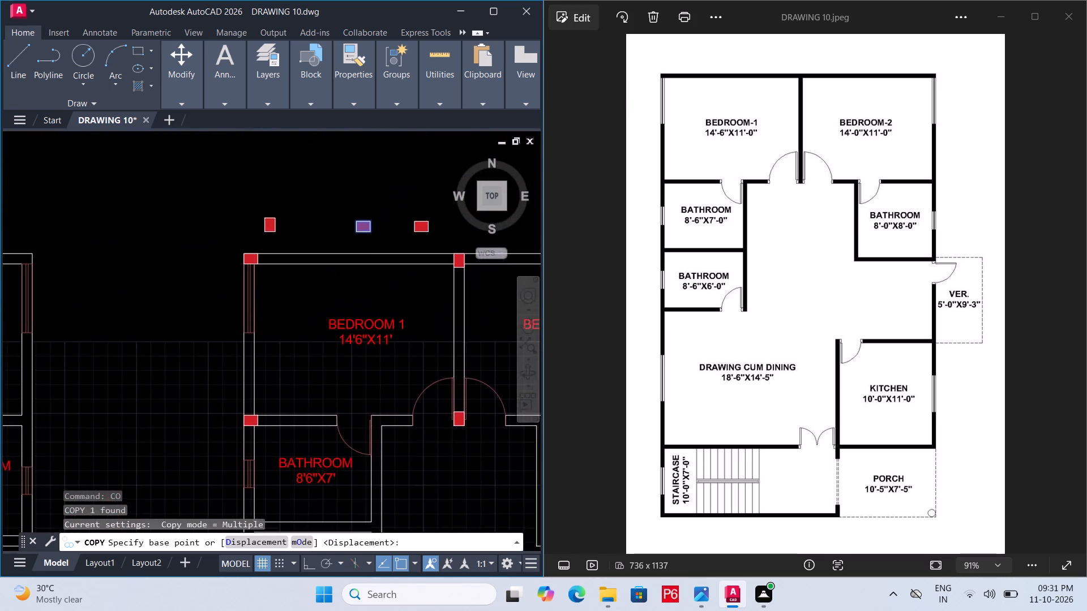
{"action": "middle_click_drag", "start_coordinate": [297, 592], "coordinate": [353, 410]}
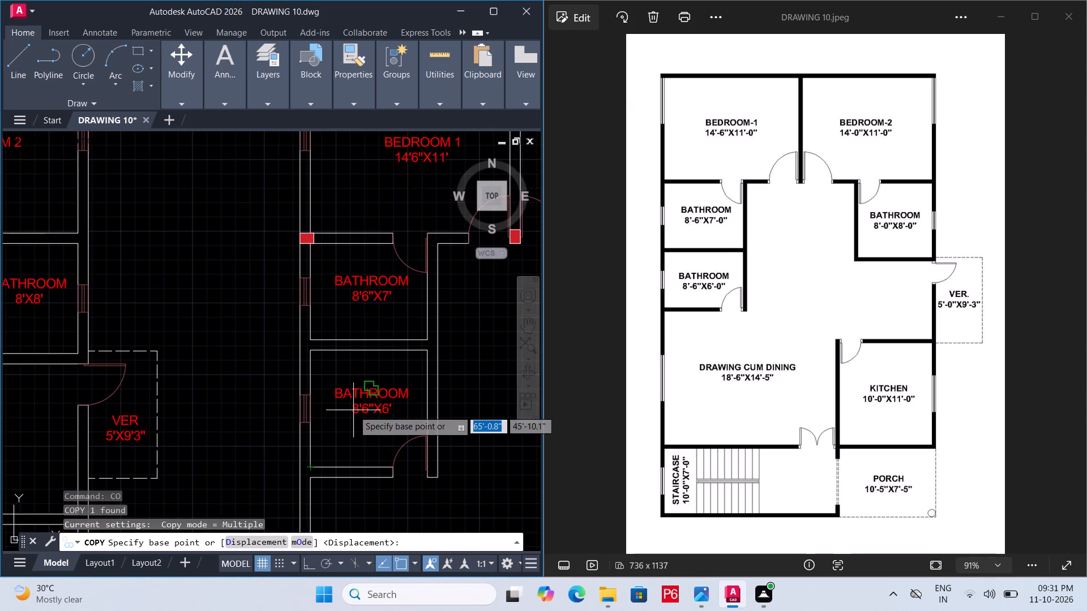
{"action": "middle_click_drag", "start_coordinate": [340, 316], "coordinate": [316, 454]}
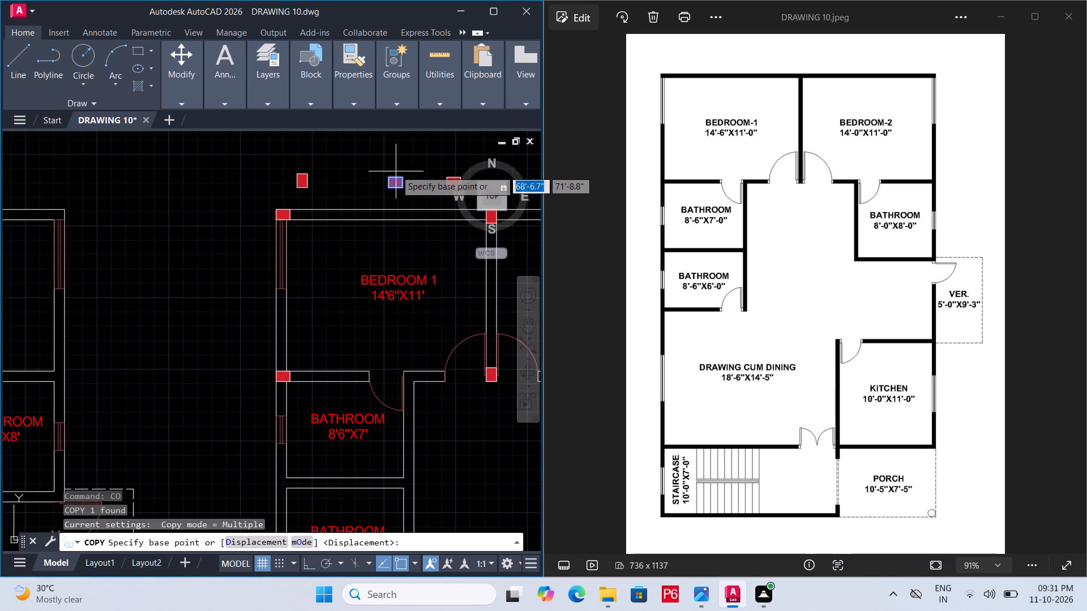
{"action": "scroll", "coordinate": [393, 185], "scroll_direction": "up", "scroll_amount": 2}
{"action": "left_click", "coordinate": [381, 188]}
{"action": "middle_click_drag", "start_coordinate": [276, 299], "coordinate": [303, 187]}
{"action": "scroll", "coordinate": [280, 286], "scroll_direction": "down", "scroll_amount": 1}
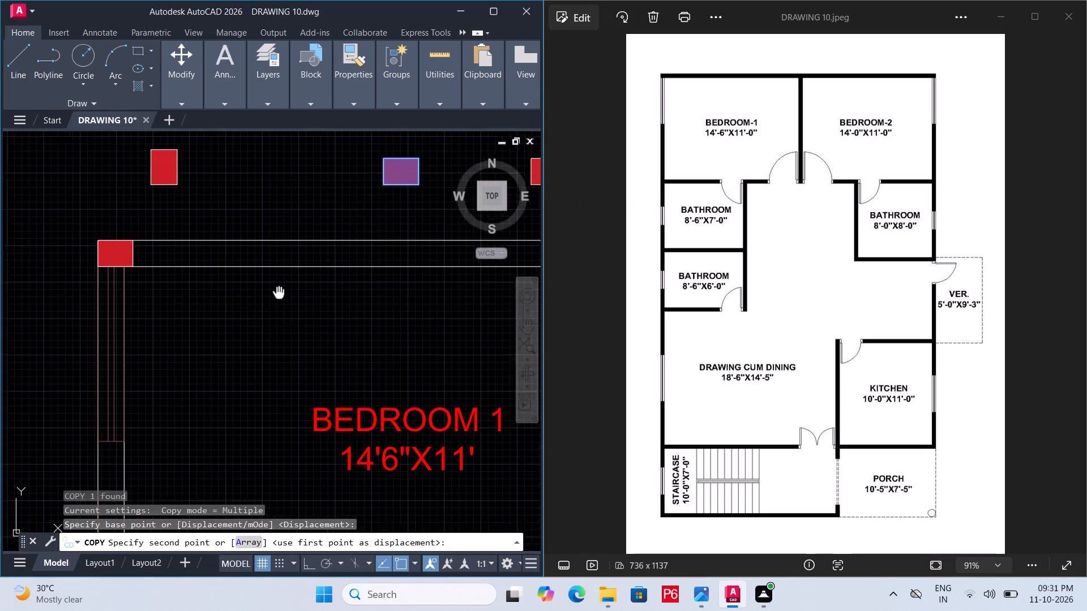
{"action": "middle_click_drag", "start_coordinate": [303, 187], "coordinate": [326, 119]}
{"action": "scroll", "coordinate": [318, 190], "scroll_direction": "down", "scroll_amount": 1}
{"action": "middle_click_drag", "start_coordinate": [302, 384], "coordinate": [323, 214]}
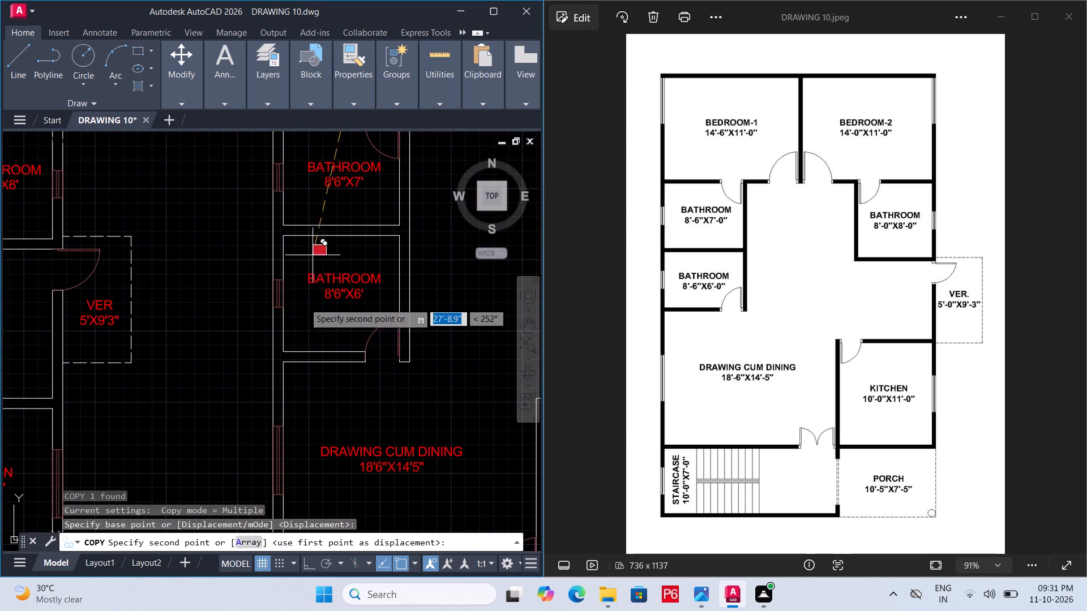
{"action": "scroll", "coordinate": [286, 374], "scroll_direction": "up", "scroll_amount": 2}
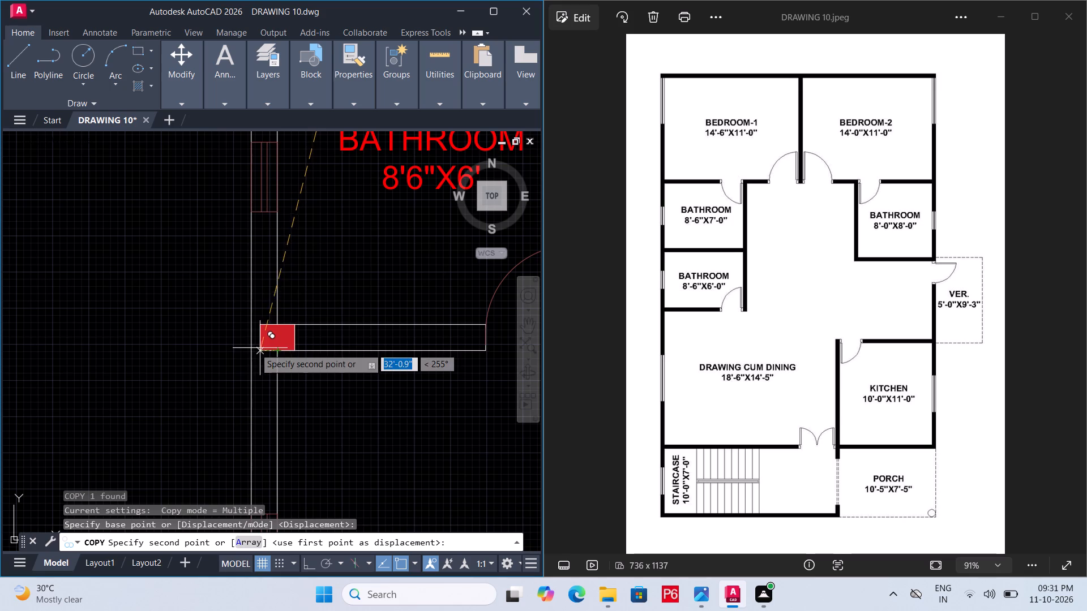
{"action": "scroll", "coordinate": [260, 347], "scroll_direction": "up", "scroll_amount": 2}
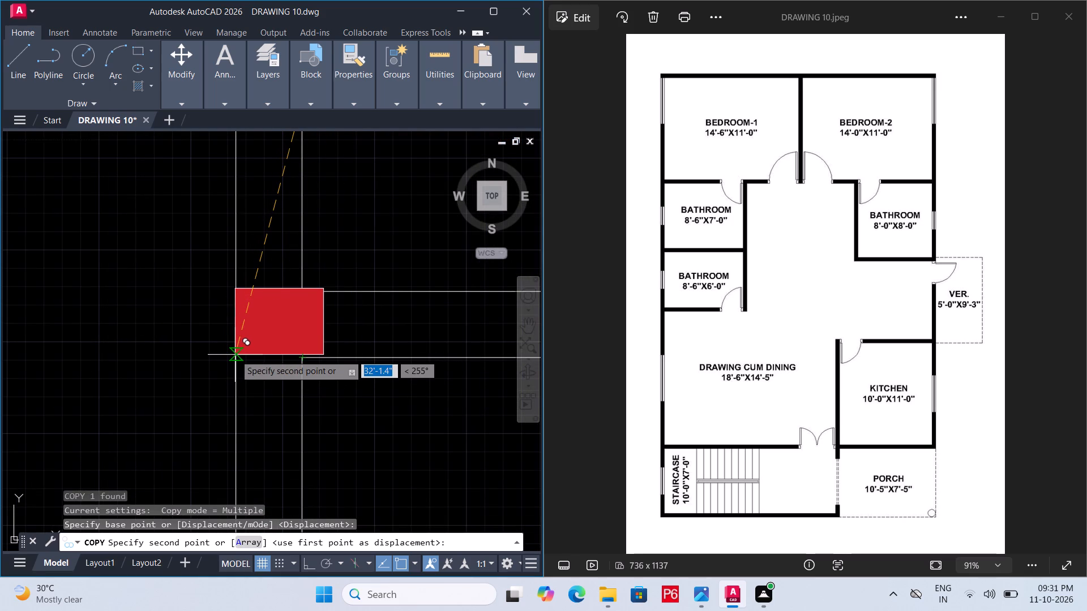
{"action": "left_click", "coordinate": [238, 359]}
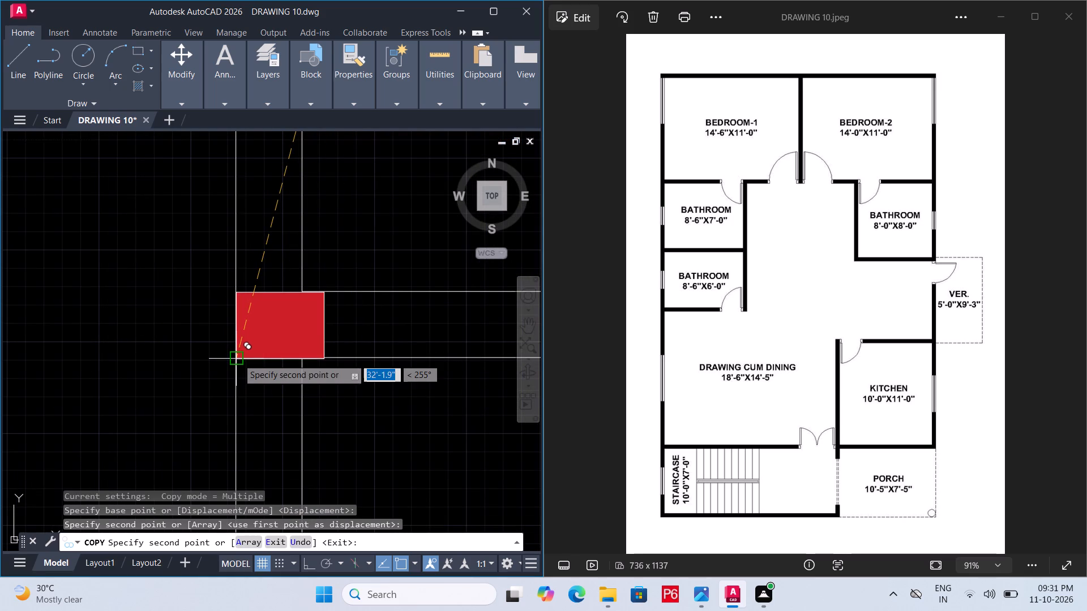
{"action": "scroll", "coordinate": [290, 316], "scroll_direction": "down", "scroll_amount": 3}
{"action": "key", "text": "ctrl+s"}
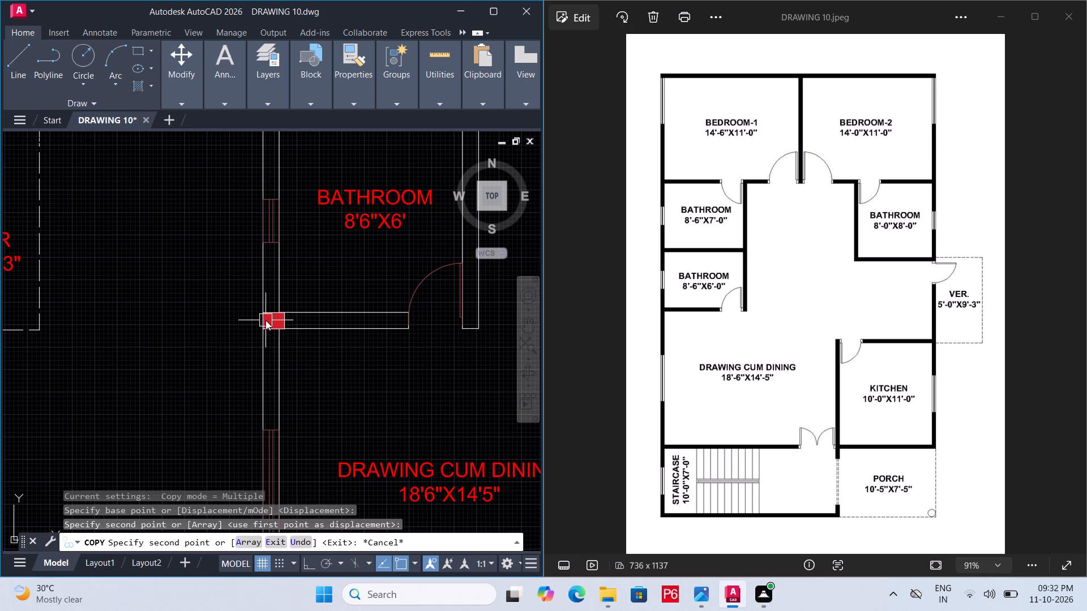
{"action": "key", "text": "ctrl+s"}
{"action": "key", "text": "ctrl+s"}
Copy the upright red block above BEDROOM 1 by its upper-left corner to the outer right wall's inner face, level with VER's lower edge, and save.
{"action": "scroll", "coordinate": [278, 328], "scroll_direction": "down", "scroll_amount": 1}
{"action": "middle_click_drag", "start_coordinate": [276, 330], "coordinate": [225, 488]}
{"action": "scroll", "coordinate": [234, 456], "scroll_direction": "down", "scroll_amount": 1}
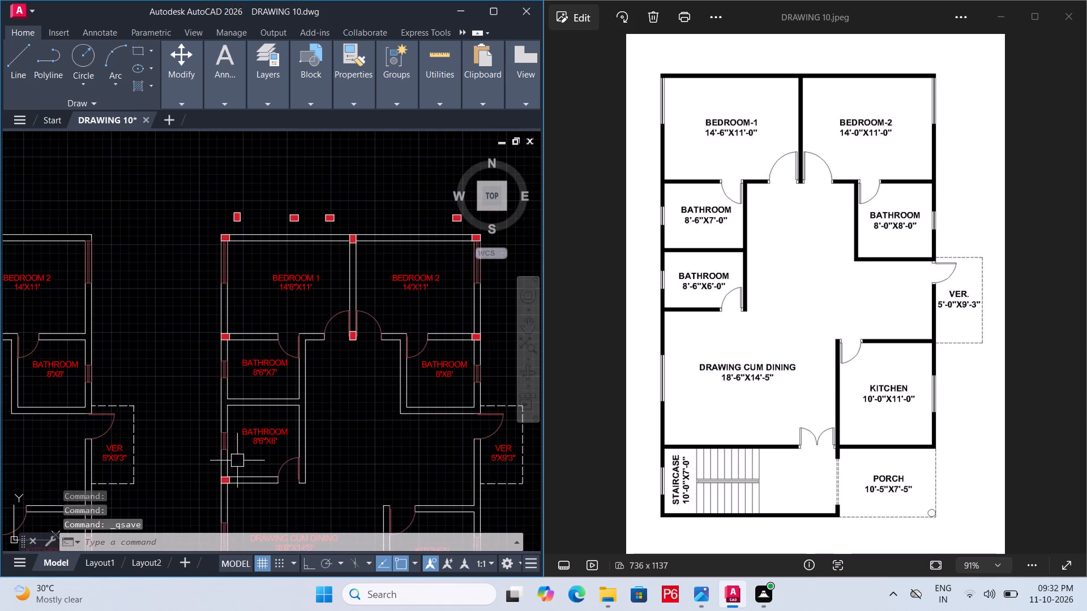
{"action": "middle_click_drag", "start_coordinate": [299, 471], "coordinate": [268, 419]}
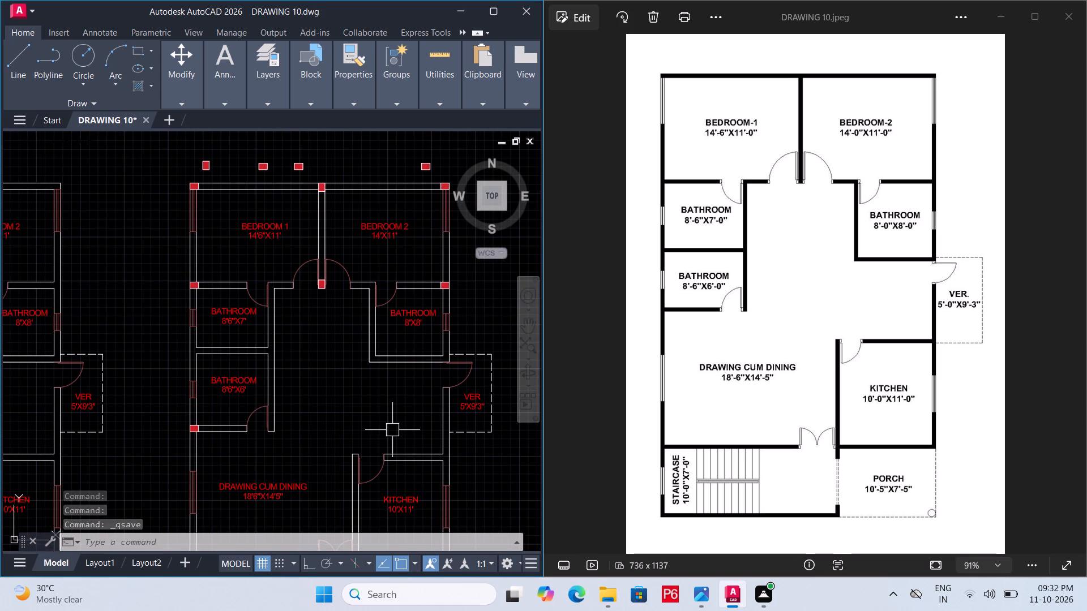
{"action": "left_click", "coordinate": [197, 158]}
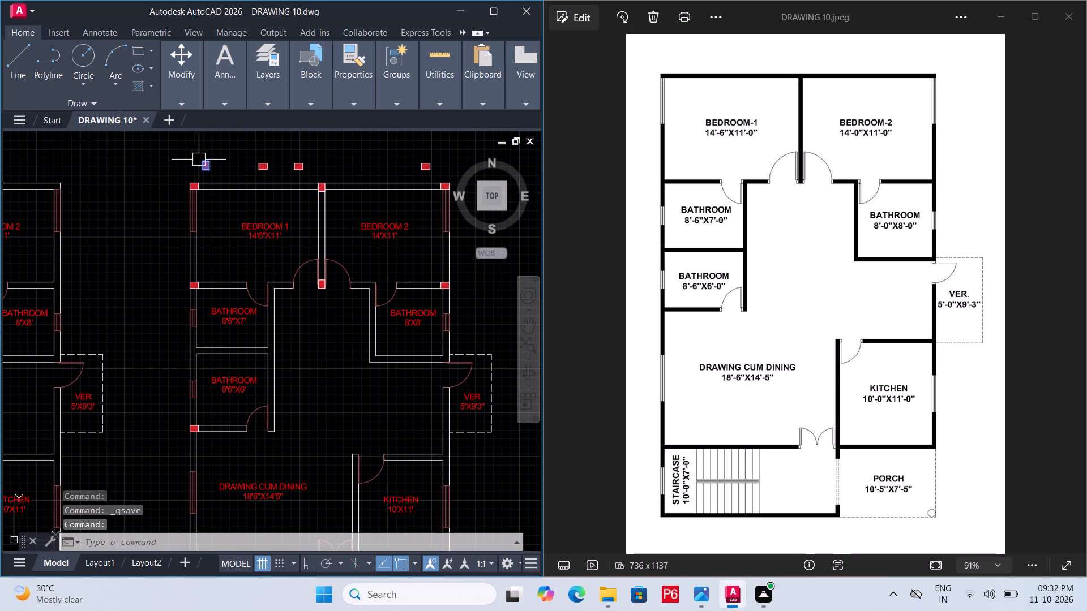
{"action": "type", "text": "CX"}
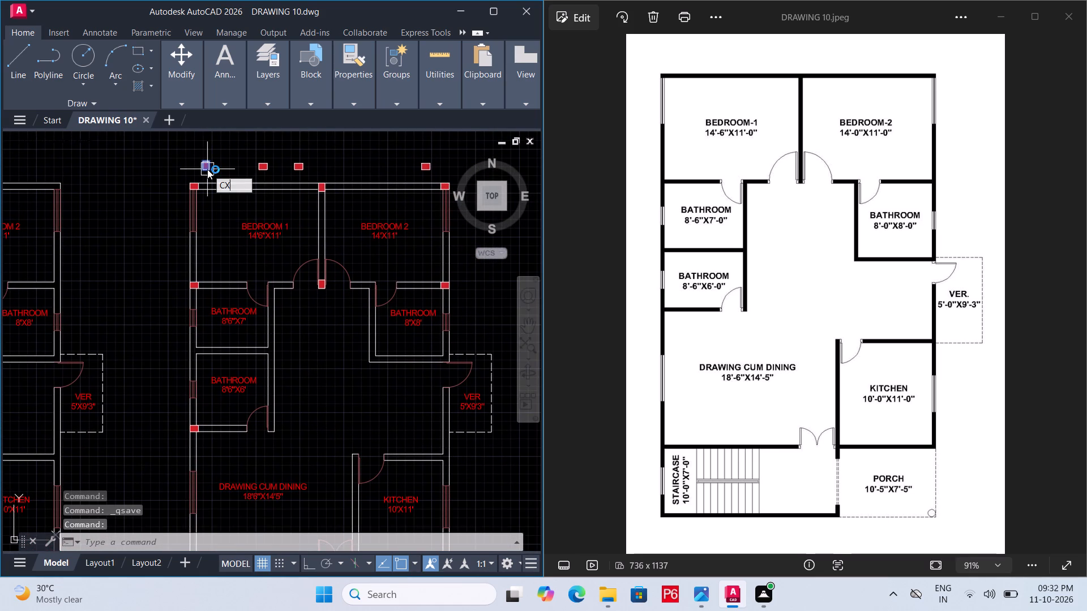
{"action": "key", "text": "BackSpace"}
{"action": "type", "text": "O"}
{"action": "key", "text": "space"}
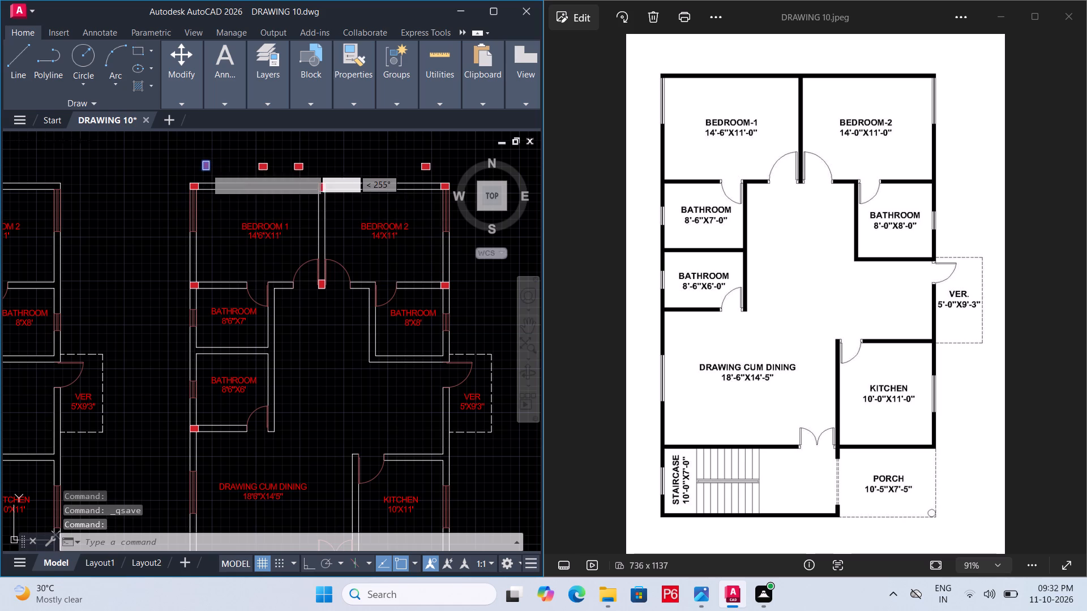
{"action": "scroll", "coordinate": [205, 167], "scroll_direction": "up", "scroll_amount": 1}
{"action": "middle_click_drag", "start_coordinate": [205, 167], "coordinate": [217, 242]}
{"action": "scroll", "coordinate": [210, 228], "scroll_direction": "up", "scroll_amount": 3}
{"action": "left_click", "coordinate": [222, 253]}
{"action": "middle_click_drag", "start_coordinate": [351, 322], "coordinate": [343, 312]}
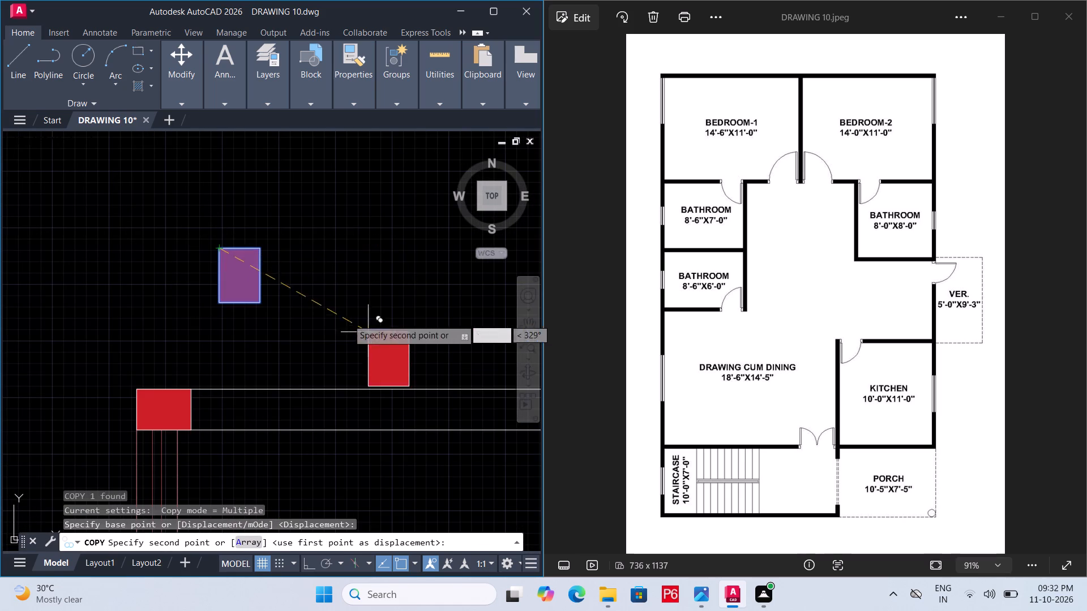
{"action": "middle_click_drag", "start_coordinate": [343, 312], "coordinate": [226, 132]}
{"action": "scroll", "coordinate": [216, 128], "scroll_direction": "down", "scroll_amount": 1}
{"action": "scroll", "coordinate": [260, 171], "scroll_direction": "down", "scroll_amount": 4}
{"action": "middle_click_drag", "start_coordinate": [374, 330], "coordinate": [370, 326]}
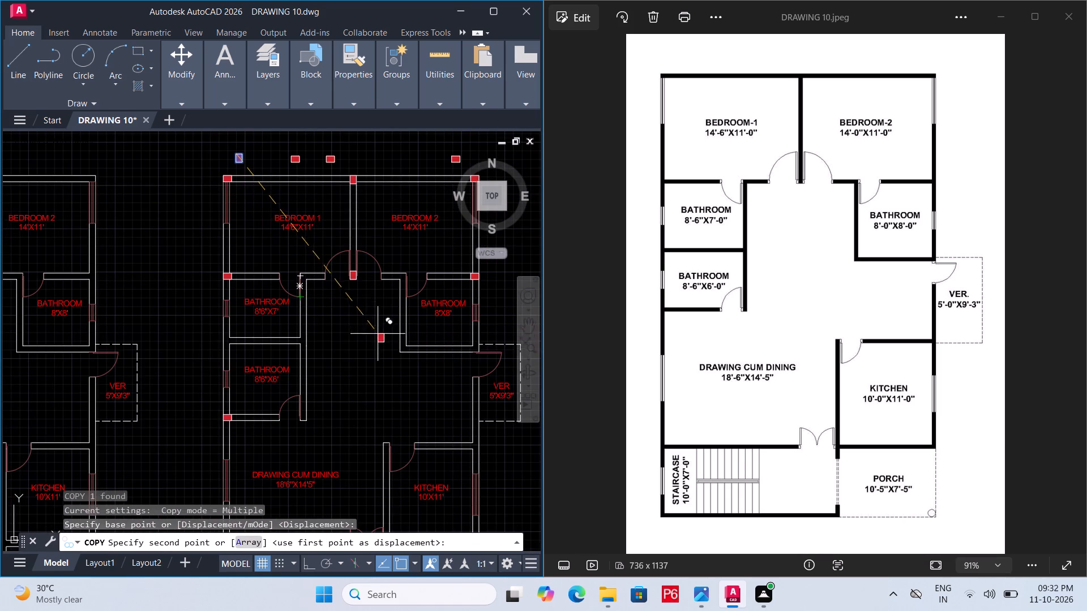
{"action": "middle_click_drag", "start_coordinate": [370, 326], "coordinate": [302, 281]}
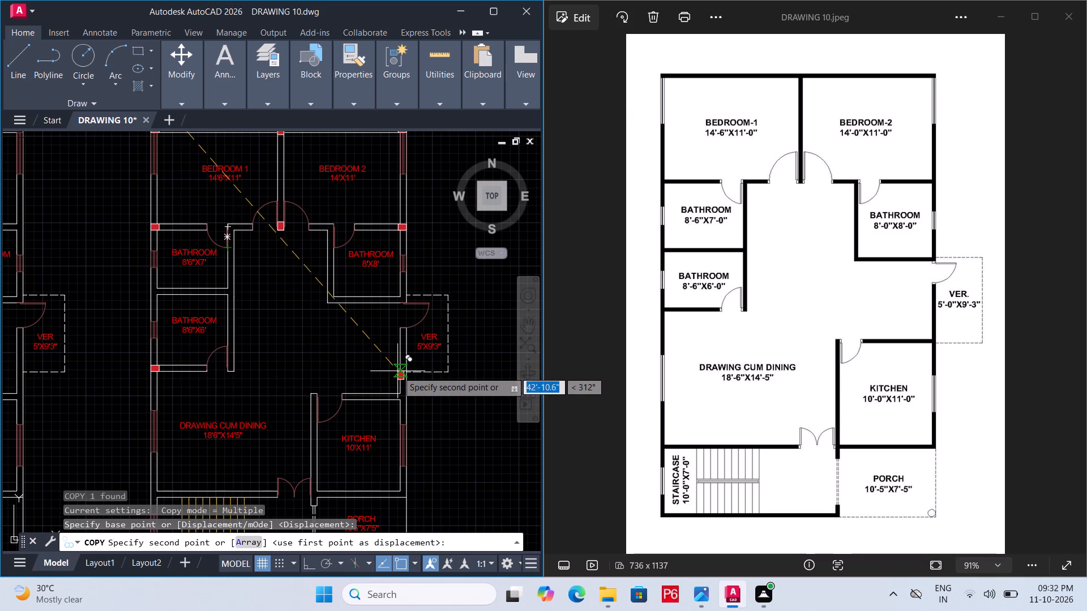
{"action": "scroll", "coordinate": [397, 371], "scroll_direction": "up", "scroll_amount": 3}
{"action": "middle_click_drag", "start_coordinate": [424, 376], "coordinate": [417, 372]}
{"action": "scroll", "coordinate": [423, 376], "scroll_direction": "down", "scroll_amount": 2}
{"action": "middle_click_drag", "start_coordinate": [87, 368], "coordinate": [230, 364]}
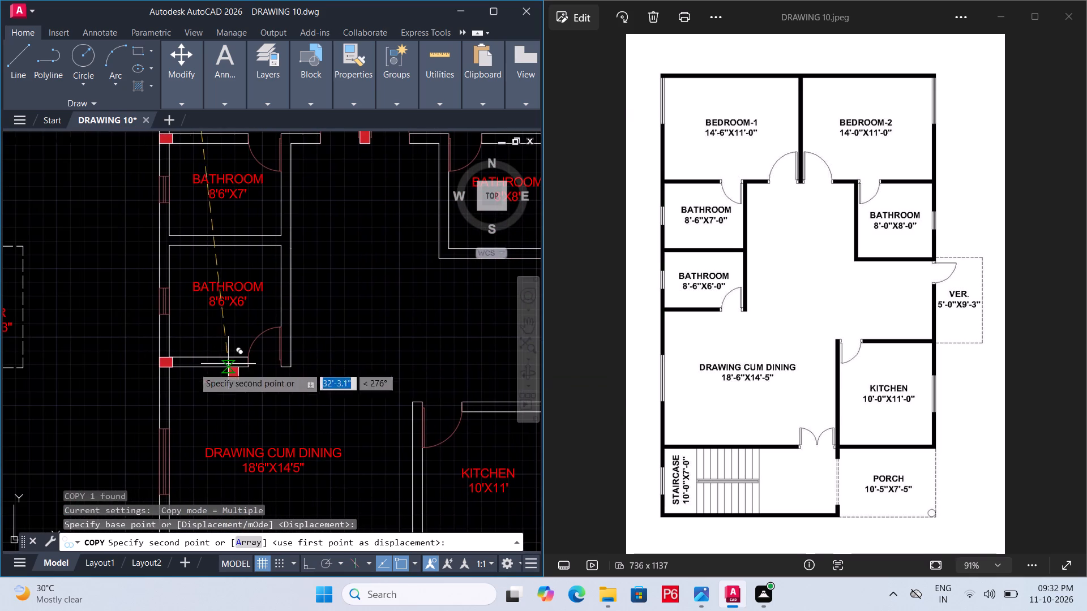
{"action": "scroll", "coordinate": [161, 364], "scroll_direction": "up", "scroll_amount": 2}
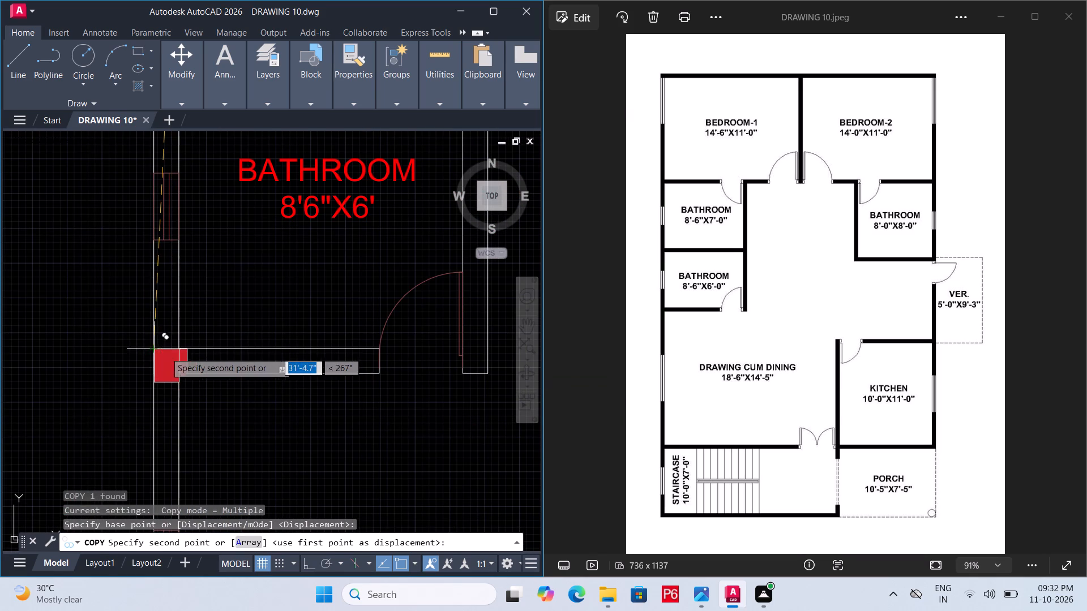
{"action": "middle_click_drag", "start_coordinate": [315, 346], "coordinate": [0, 345]}
{"action": "scroll", "coordinate": [331, 342], "scroll_direction": "down", "scroll_amount": 4}
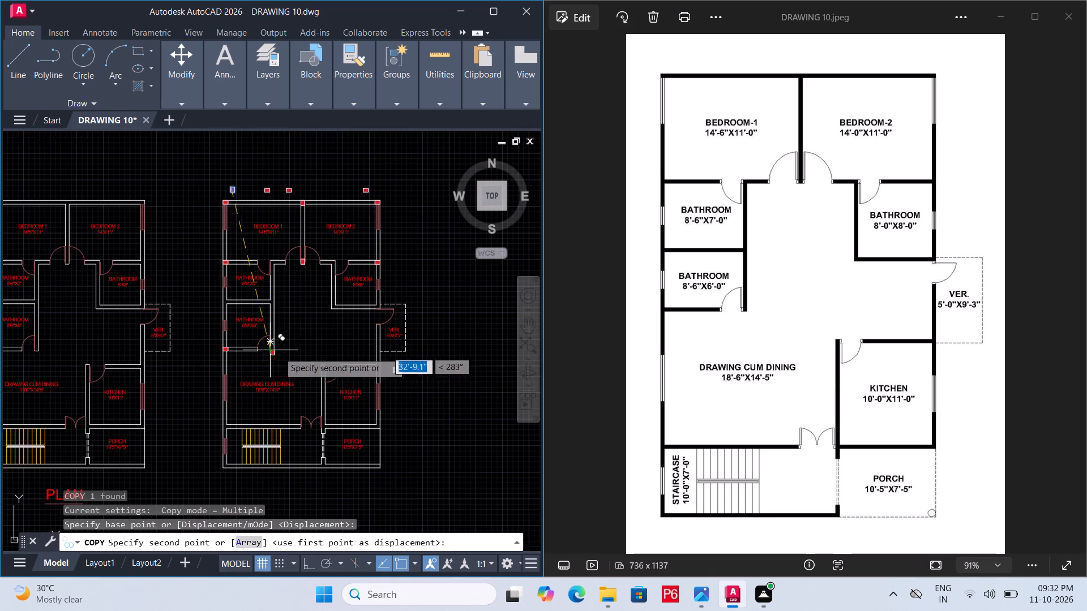
{"action": "scroll", "coordinate": [228, 350], "scroll_direction": "up", "scroll_amount": 1}
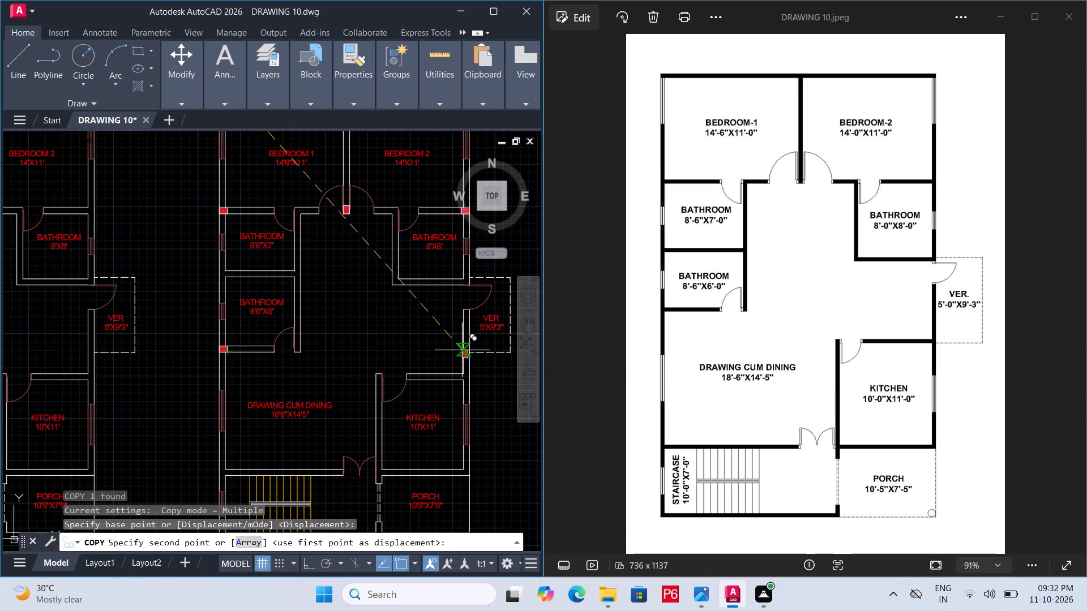
{"action": "scroll", "coordinate": [475, 350], "scroll_direction": "up", "scroll_amount": 1}
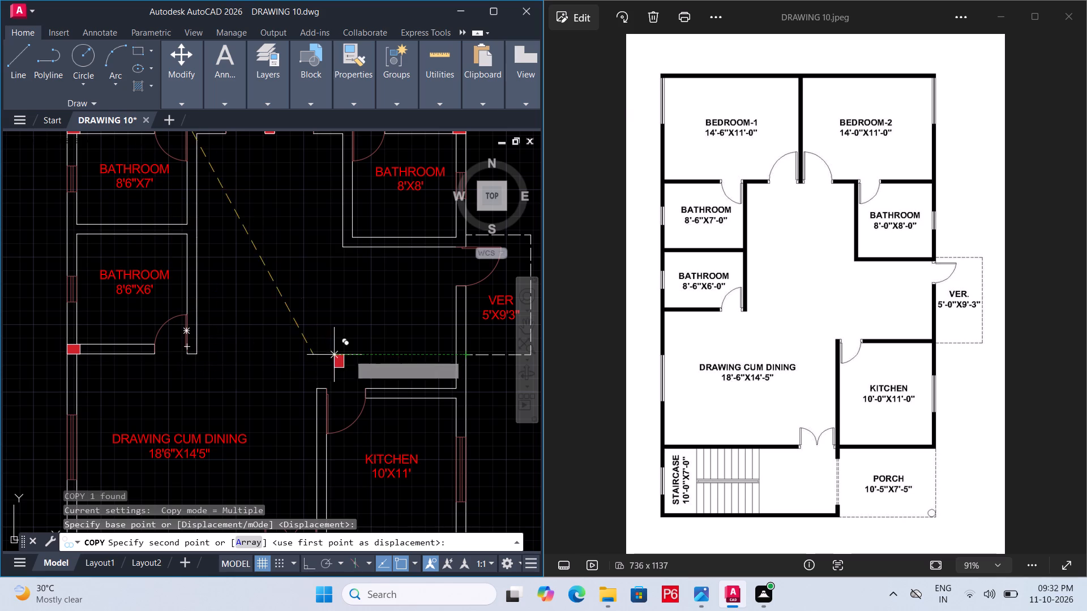
{"action": "left_click", "coordinate": [462, 354]}
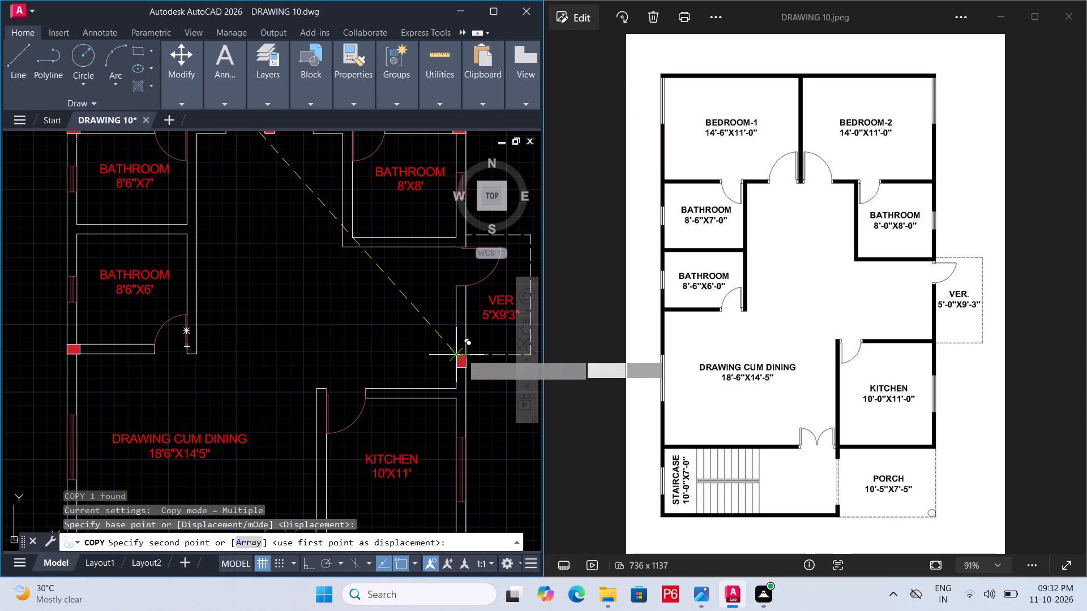
{"action": "key", "text": "ctrl+s"}
{"action": "key", "text": "ctrl+s"}
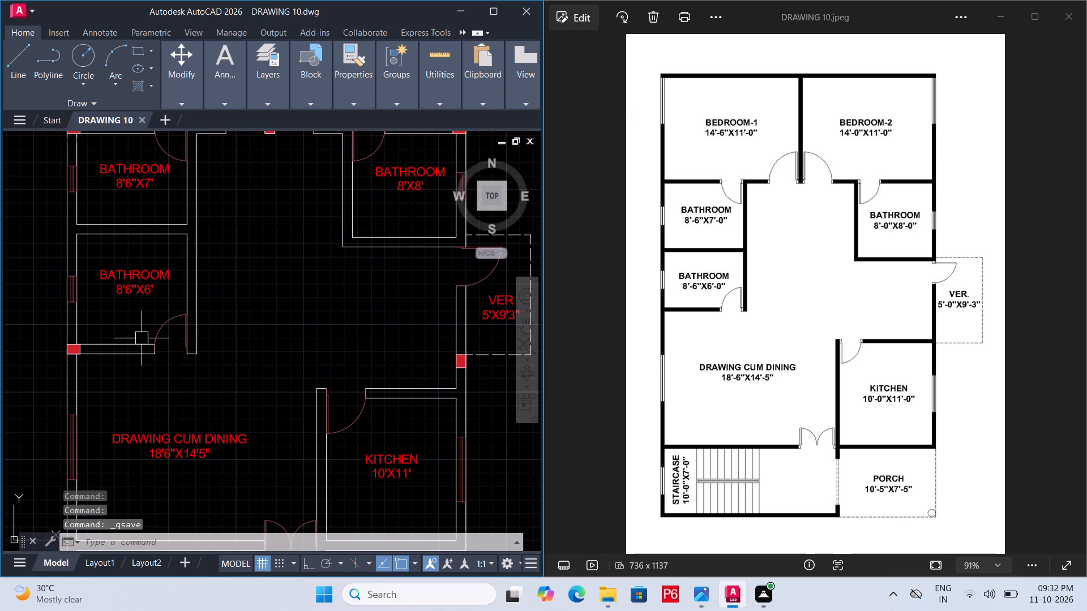
{"action": "key", "text": "ctrl+s"}
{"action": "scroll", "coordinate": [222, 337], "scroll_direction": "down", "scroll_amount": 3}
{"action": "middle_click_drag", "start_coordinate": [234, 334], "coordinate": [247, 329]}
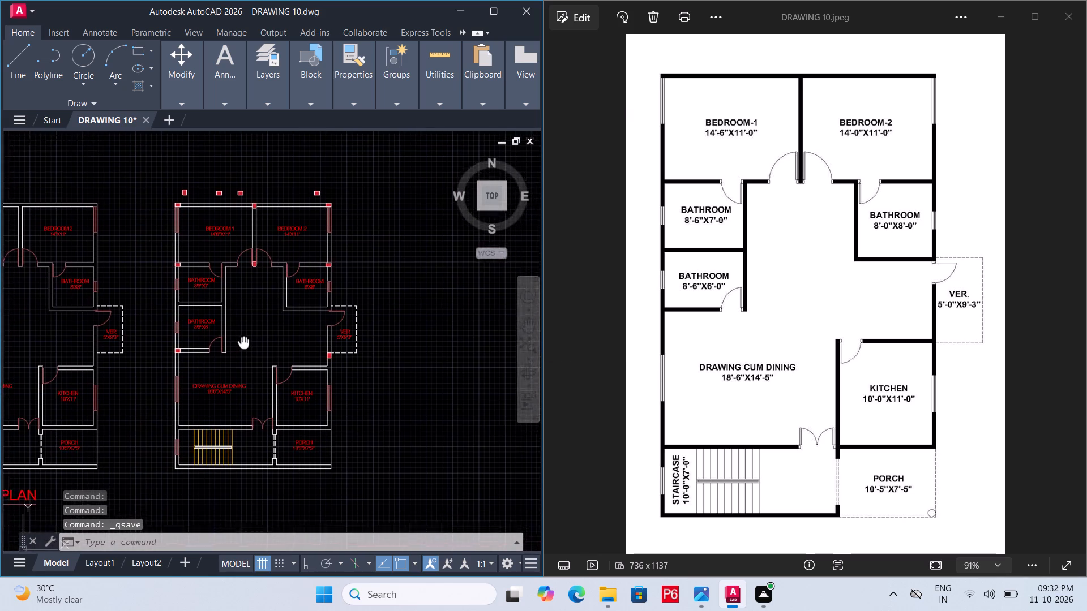
Copy the left horizontal red block above BEDROOM 1 by its lower-right corner to four free spots below the staircase, and save the drawing.
{"action": "middle_click_drag", "start_coordinate": [247, 329], "coordinate": [269, 296]}
{"action": "middle_click_drag", "start_coordinate": [232, 222], "coordinate": [258, 273]}
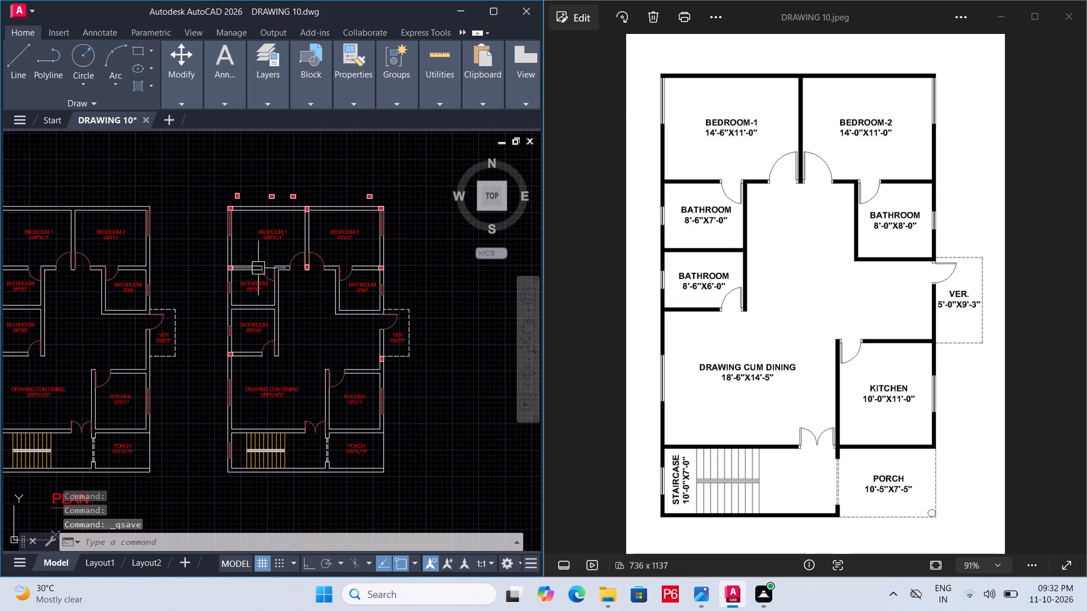
{"action": "scroll", "coordinate": [265, 180], "scroll_direction": "up", "scroll_amount": 2}
{"action": "middle_click_drag", "start_coordinate": [273, 210], "coordinate": [289, 159]}
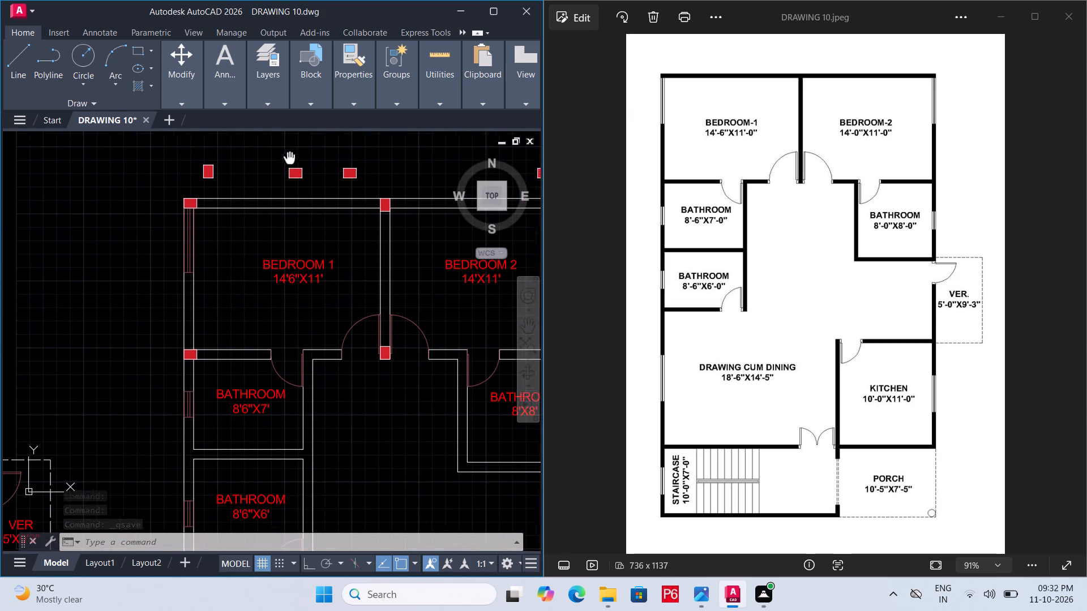
{"action": "left_click", "coordinate": [280, 161]}
{"action": "left_click", "coordinate": [316, 181]}
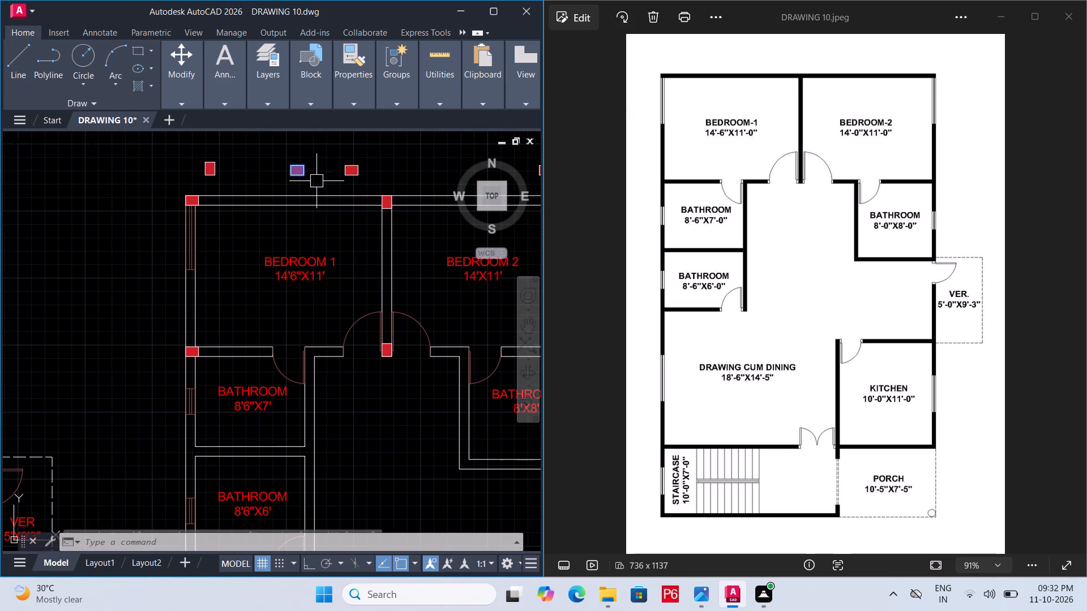
{"action": "type", "text": "CO"}
{"action": "key", "text": "space"}
{"action": "left_click", "coordinate": [303, 171]}
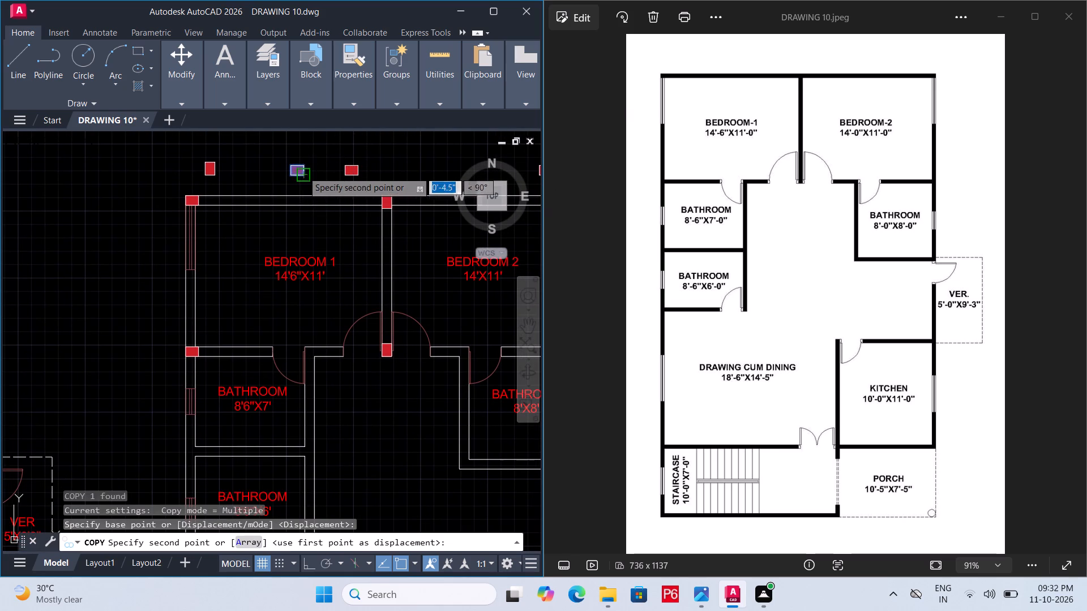
{"action": "middle_click_drag", "start_coordinate": [196, 333], "coordinate": [225, 106]}
{"action": "scroll", "coordinate": [237, 135], "scroll_direction": "down", "scroll_amount": 2}
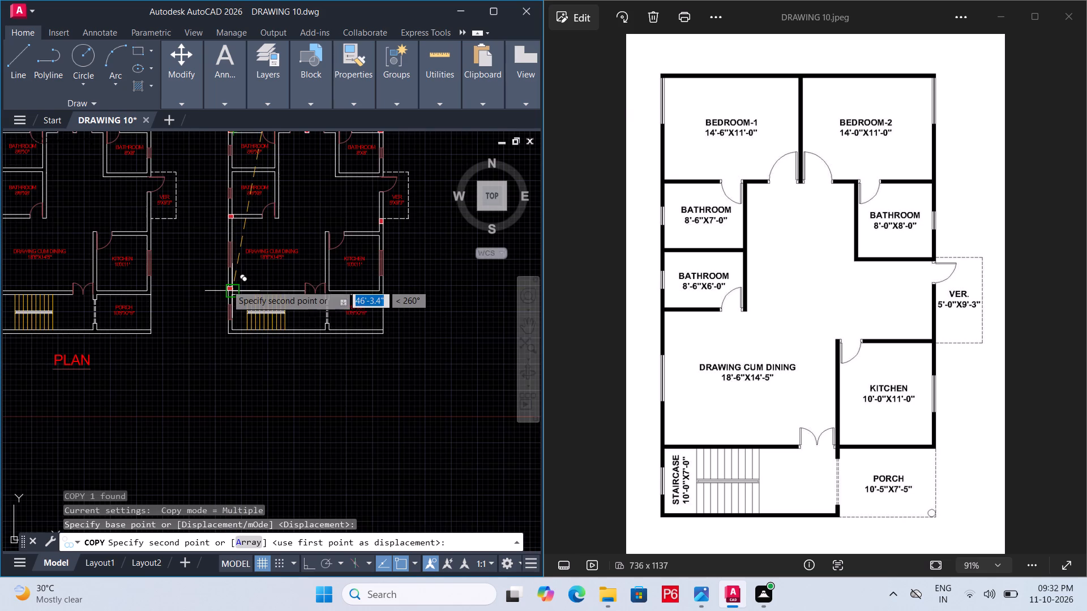
{"action": "scroll", "coordinate": [226, 285], "scroll_direction": "up", "scroll_amount": 1}
{"action": "scroll", "coordinate": [218, 346], "scroll_direction": "up", "scroll_amount": 1}
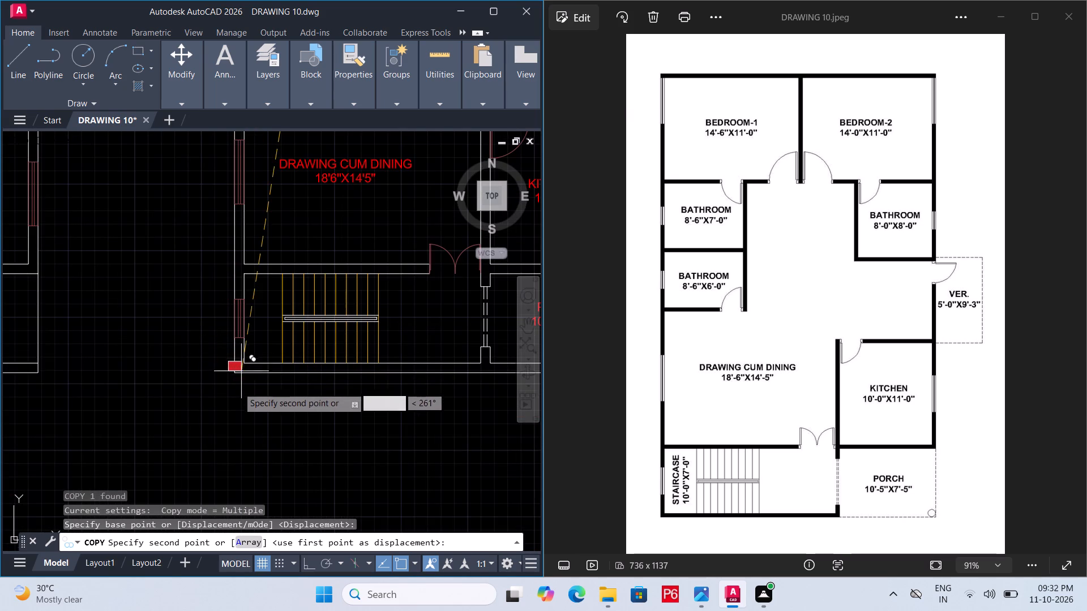
{"action": "scroll", "coordinate": [260, 400], "scroll_direction": "up", "scroll_amount": 1}
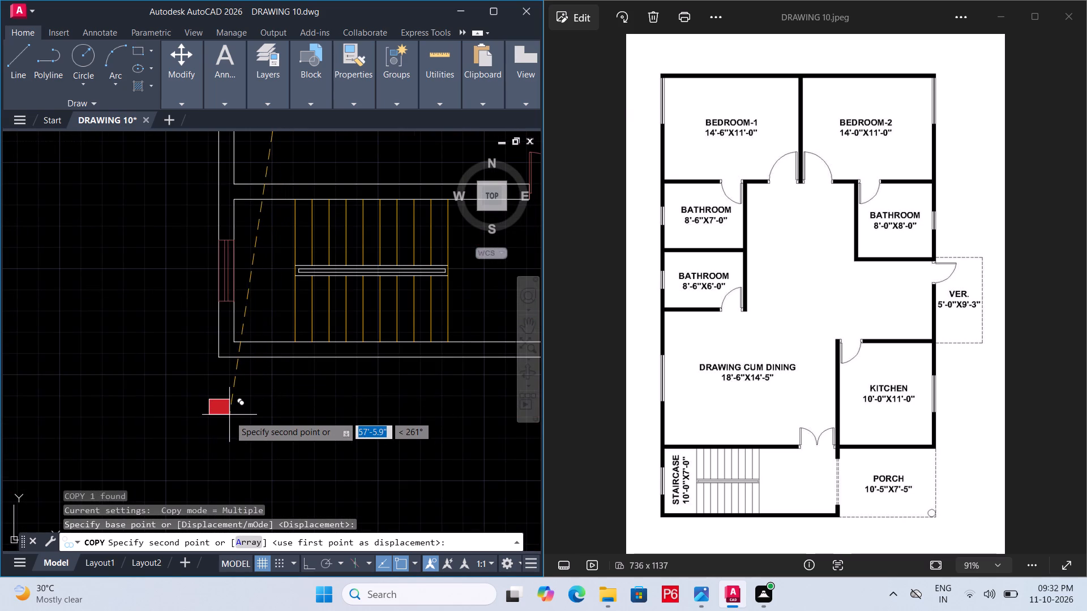
{"action": "left_click", "coordinate": [229, 416]}
{"action": "left_click", "coordinate": [336, 419]}
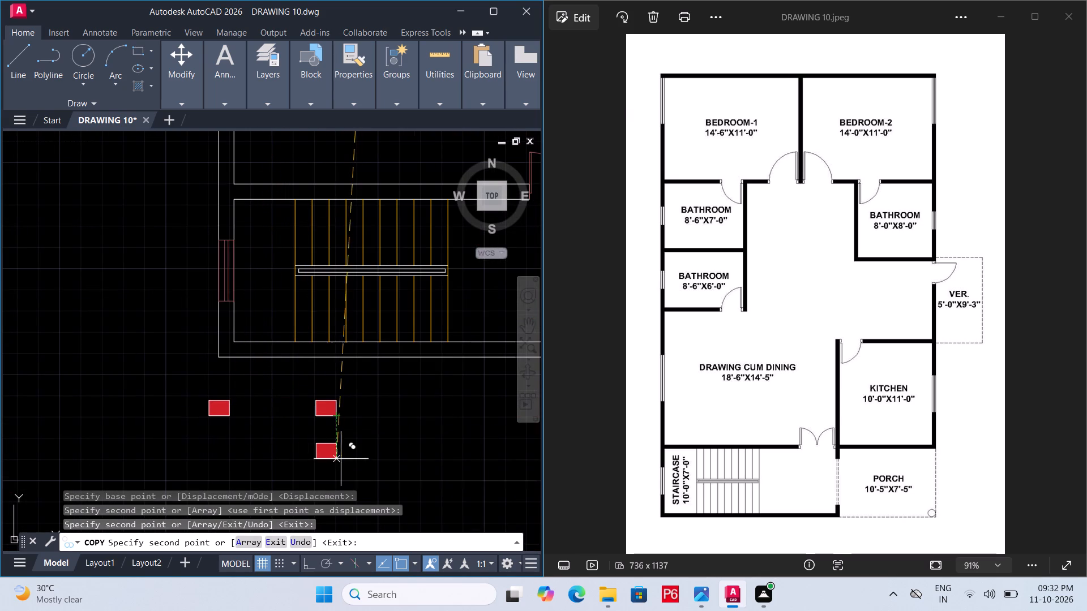
{"action": "left_click", "coordinate": [341, 458]}
{"action": "left_click", "coordinate": [418, 437]}
{"action": "key", "text": "ctrl+s"}
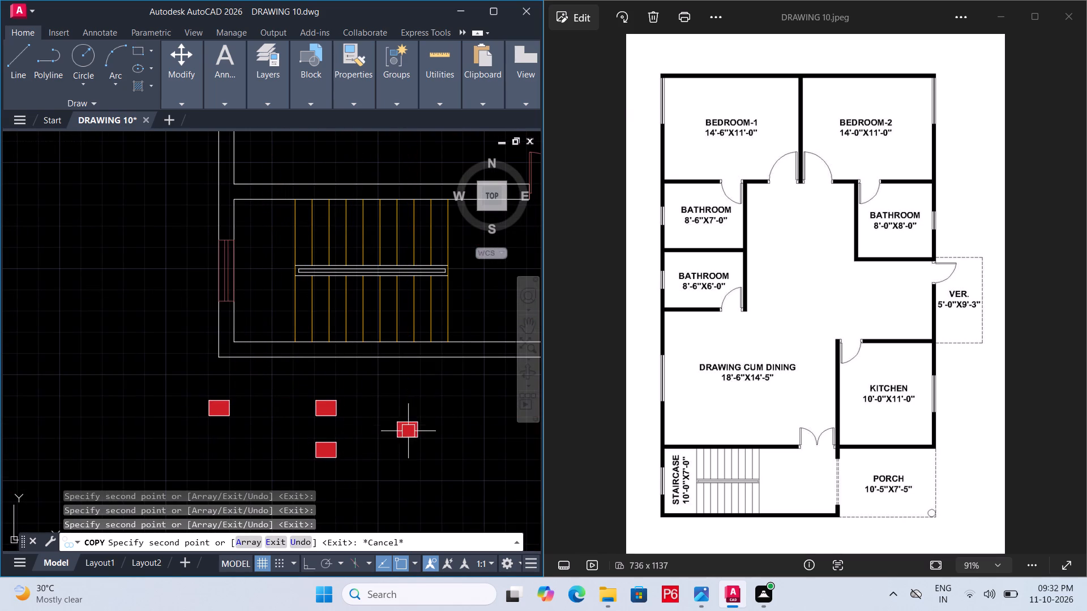
{"action": "key", "text": "ctrl+s"}
{"action": "key", "text": "ctrl+s"}
Move the leftmost loose block below the staircase by its lower-left corner to the outer left wall, level with the staircase's top wall's lower face, and save.
{"action": "left_click", "coordinate": [194, 382]}
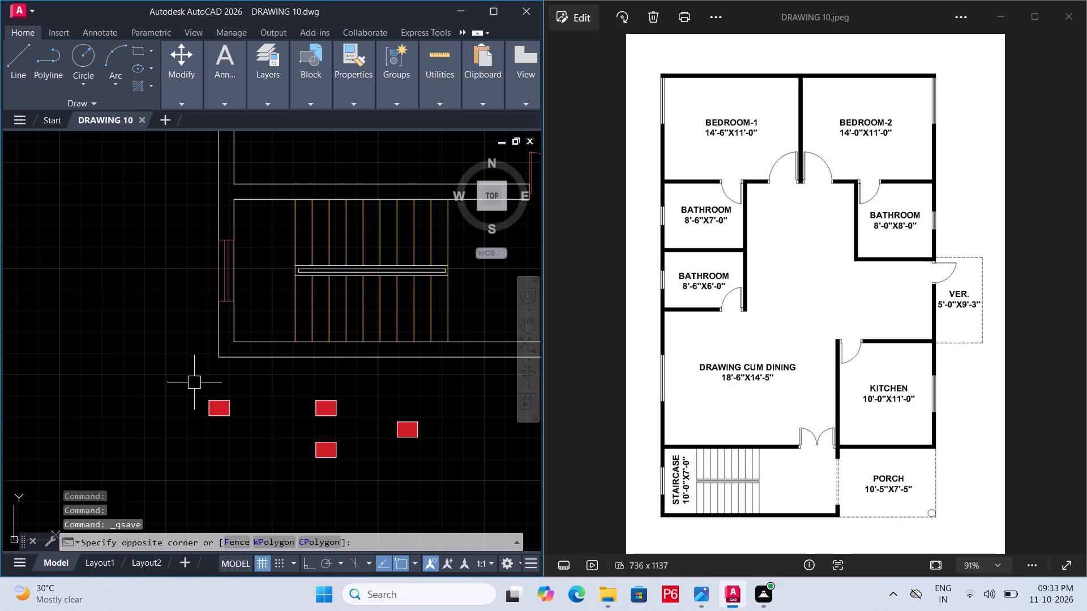
{"action": "left_click", "coordinate": [254, 437]}
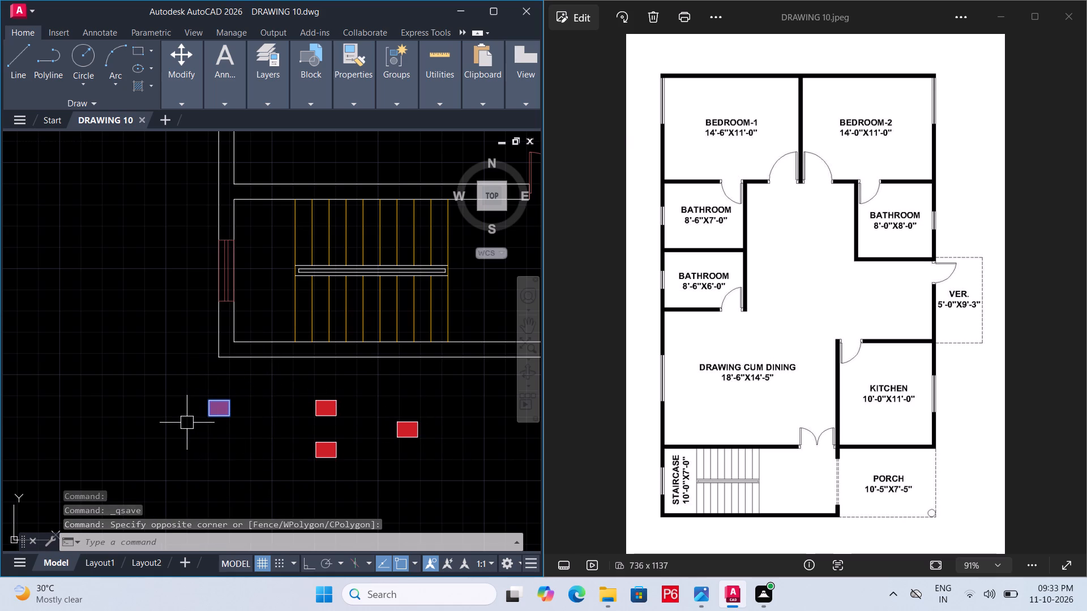
{"action": "type", "text": "M"}
{"action": "key", "text": "space"}
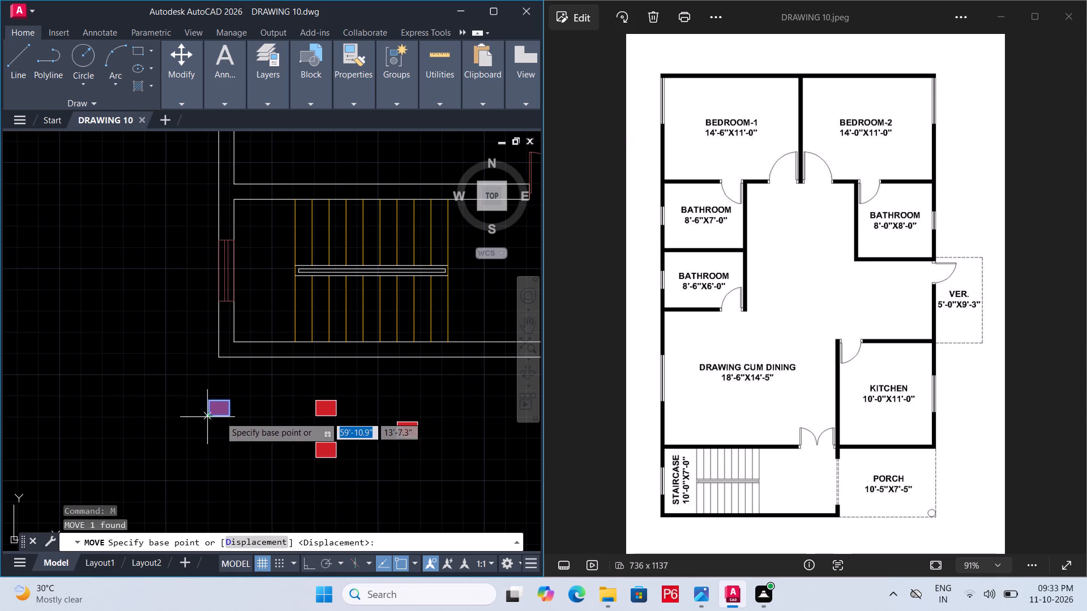
{"action": "left_click", "coordinate": [207, 418]}
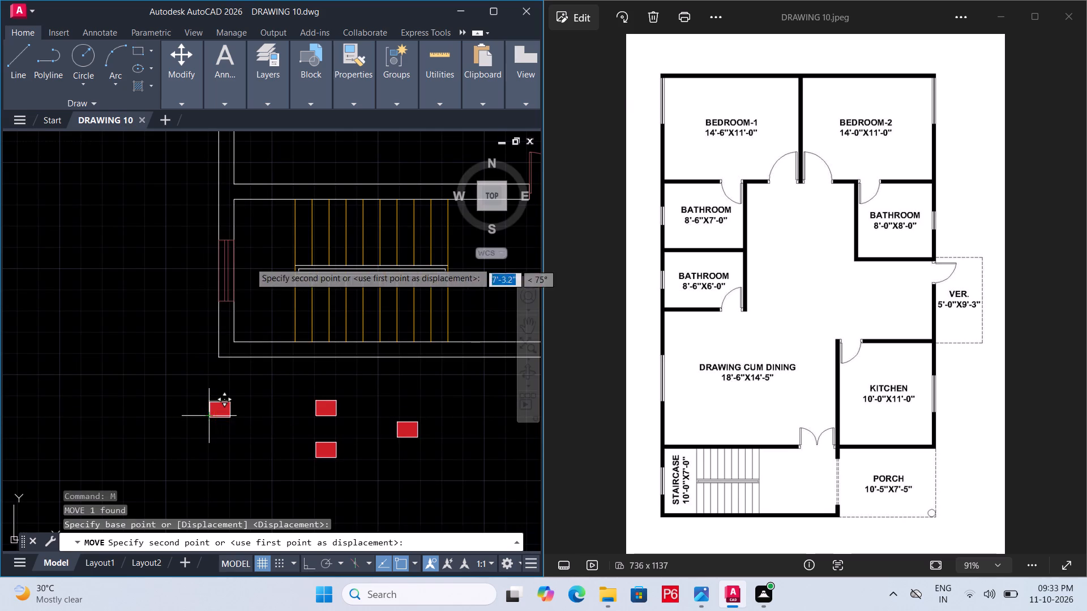
{"action": "scroll", "coordinate": [233, 199], "scroll_direction": "up", "scroll_amount": 3}
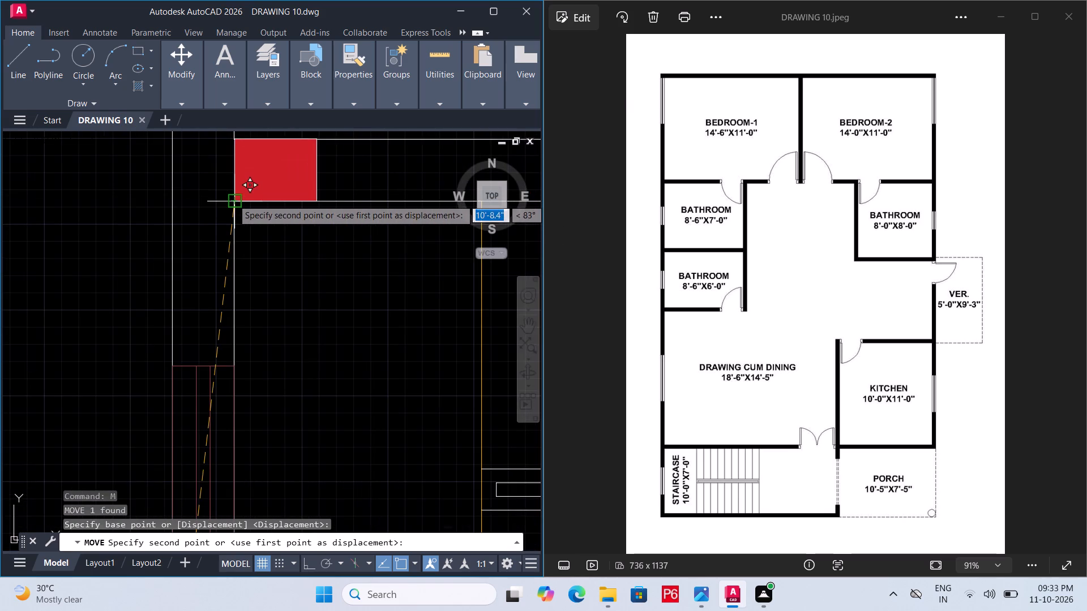
{"action": "middle_click_drag", "start_coordinate": [231, 208], "coordinate": [229, 274]}
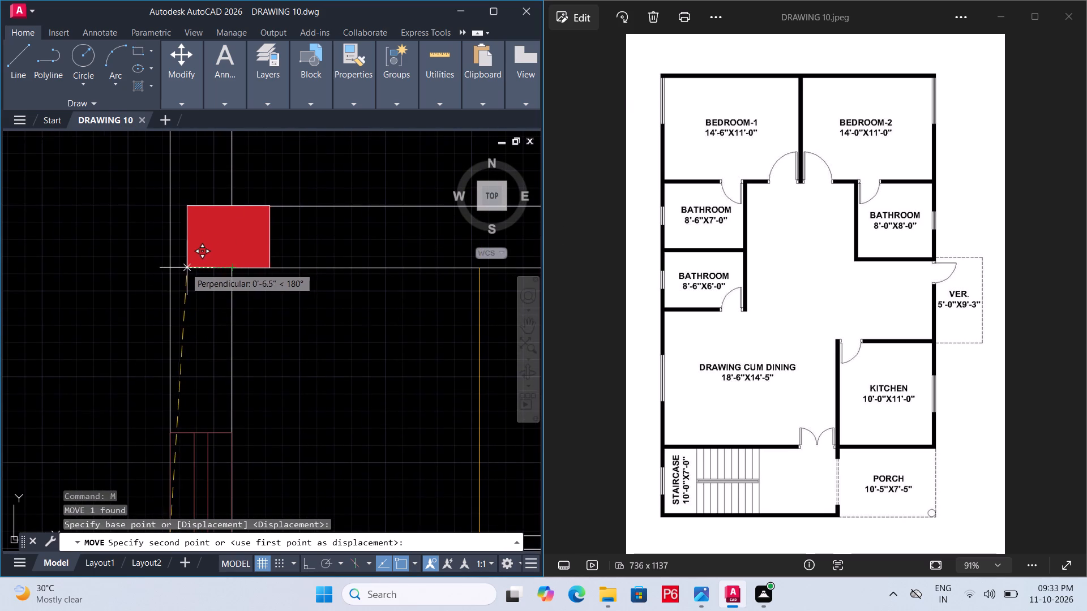
{"action": "double_click", "coordinate": [172, 268]}
{"action": "scroll", "coordinate": [165, 244], "scroll_direction": "down", "scroll_amount": 3}
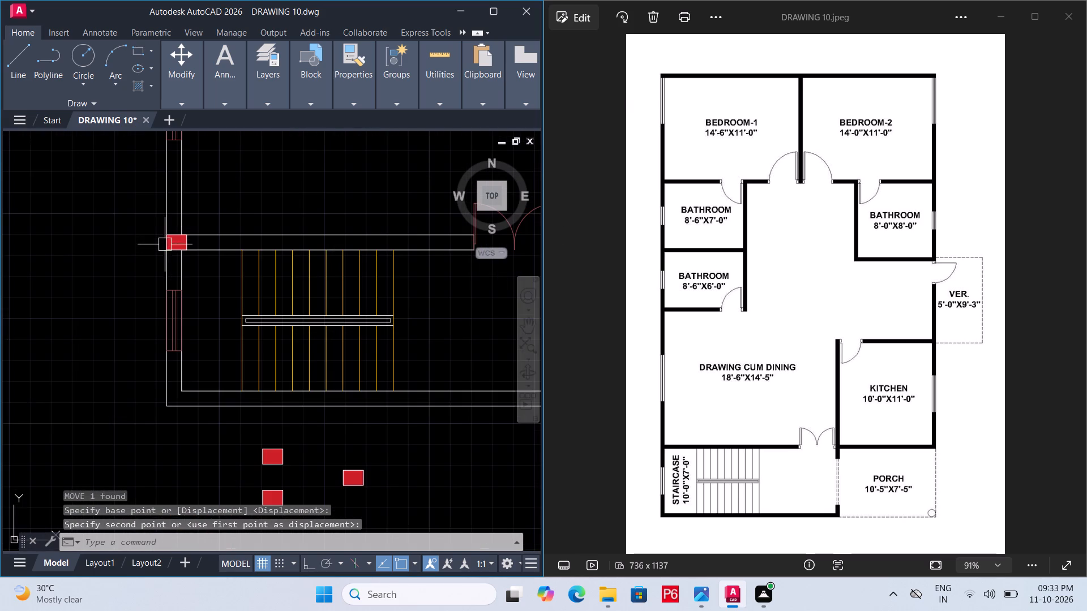
{"action": "key", "text": "ctrl+s"}
{"action": "key", "text": "ctrl+s"}
{"action": "key", "text": "ctrl+s"}
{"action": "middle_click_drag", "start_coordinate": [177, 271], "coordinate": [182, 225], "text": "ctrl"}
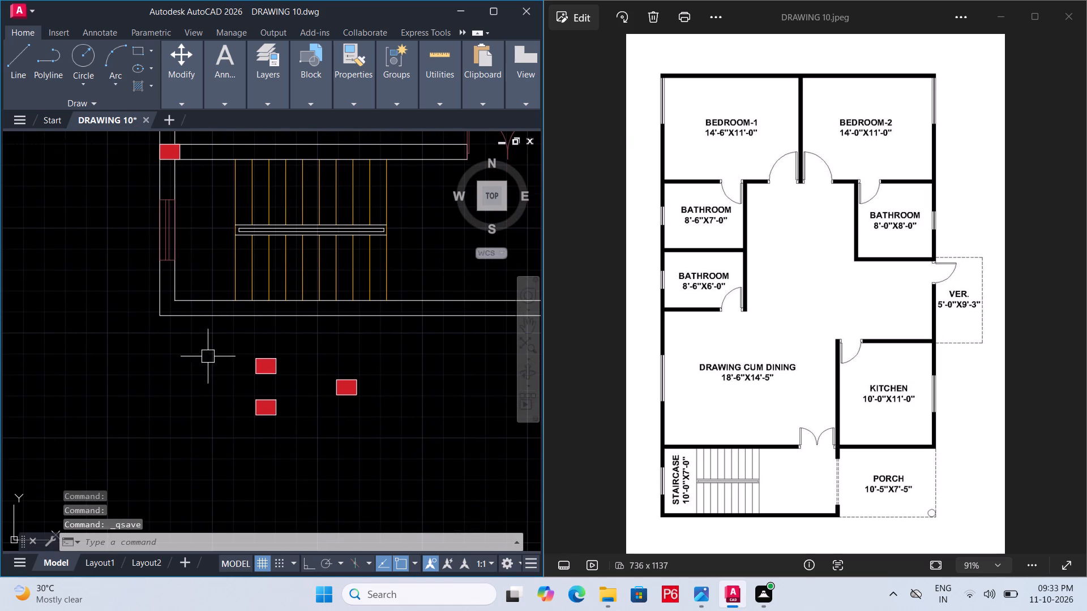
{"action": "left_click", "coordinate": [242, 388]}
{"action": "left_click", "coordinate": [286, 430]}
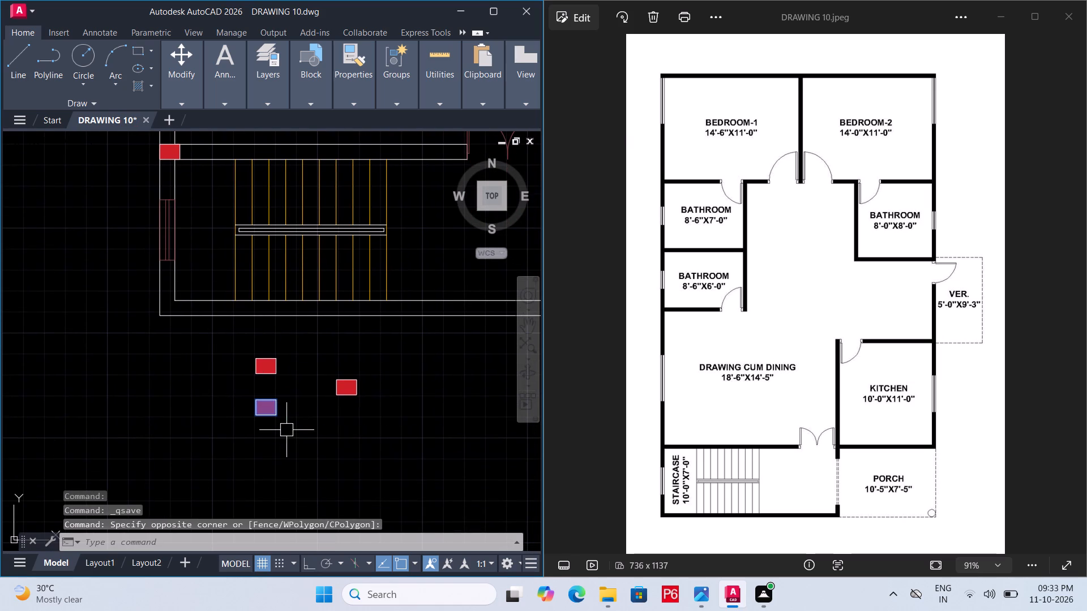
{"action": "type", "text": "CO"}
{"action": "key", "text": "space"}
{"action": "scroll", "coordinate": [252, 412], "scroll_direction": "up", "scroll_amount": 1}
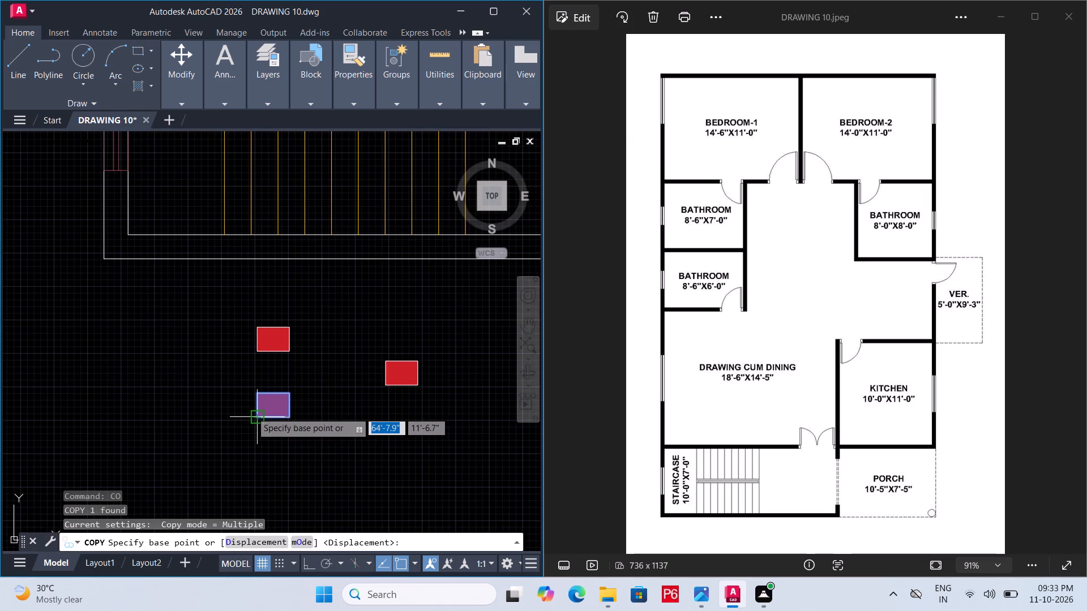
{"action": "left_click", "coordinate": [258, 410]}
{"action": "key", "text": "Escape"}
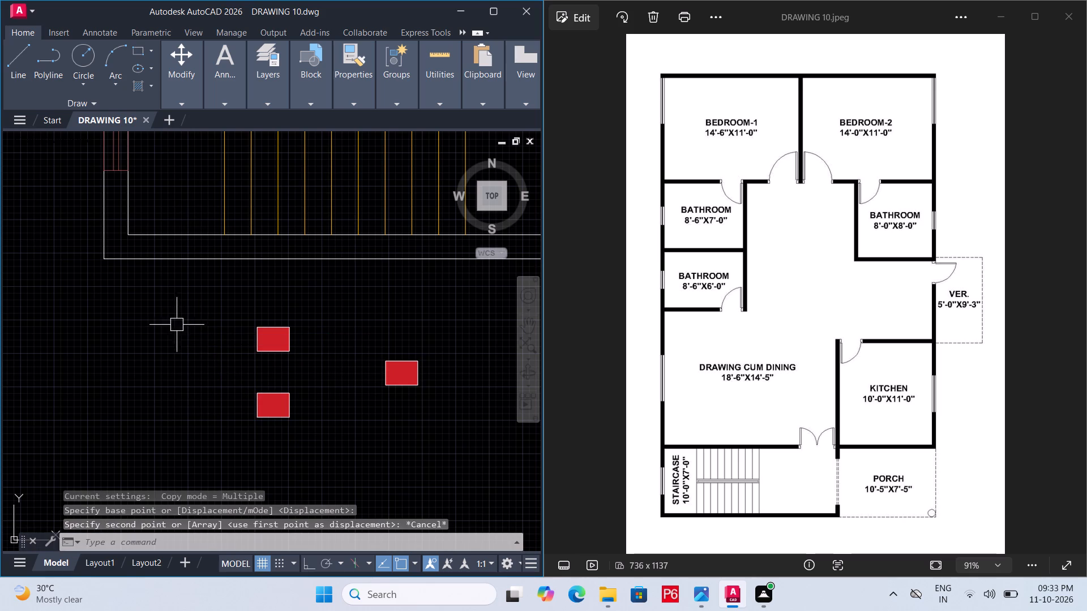
Copy the lowest loose block below the staircase by its lower-left corner onto the plan's outer bottom-left wall corner, and save the drawing.
{"action": "left_click", "coordinate": [233, 380]}
{"action": "left_click", "coordinate": [315, 438]}
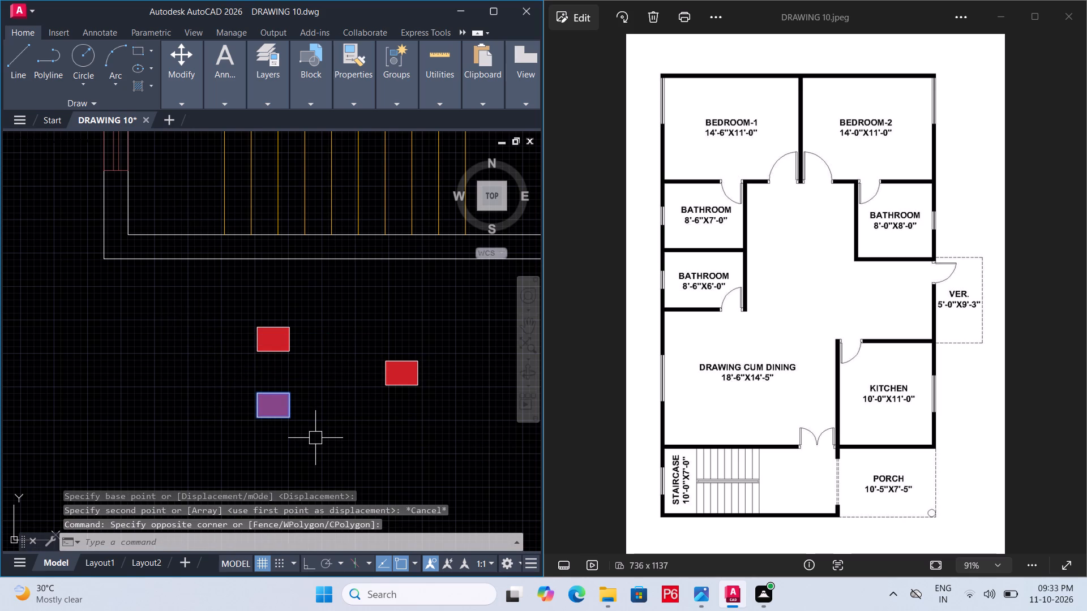
{"action": "type", "text": "CO"}
{"action": "key", "text": "space"}
{"action": "left_click", "coordinate": [259, 415]}
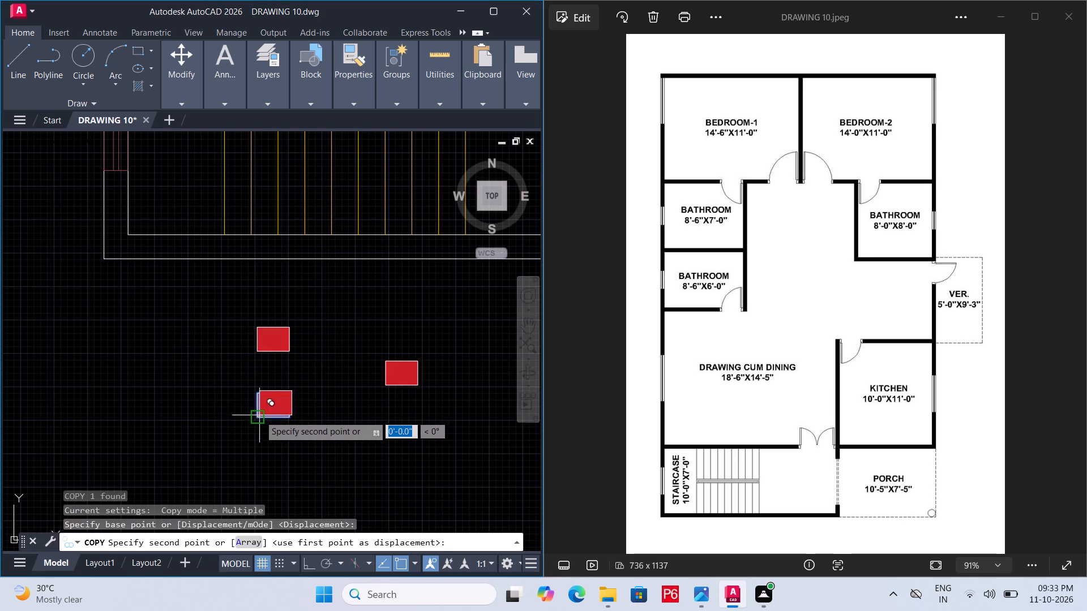
{"action": "left_click", "coordinate": [109, 254]}
{"action": "scroll", "coordinate": [168, 305], "scroll_direction": "down", "scroll_amount": 2}
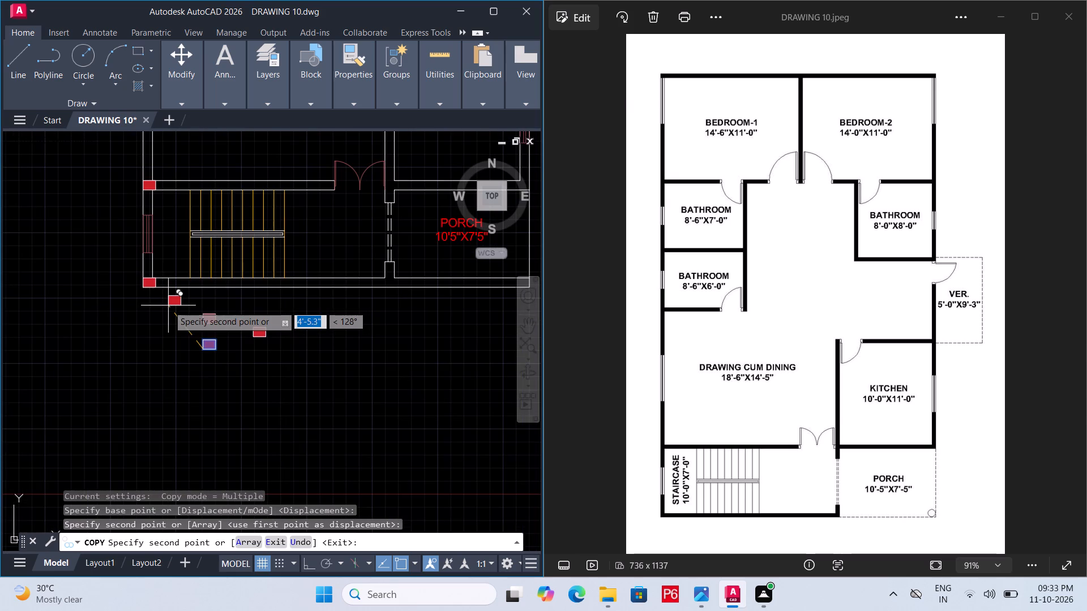
{"action": "key", "text": "ctrl+s"}
{"action": "key", "text": "ctrl+s"}
{"action": "key", "text": "ctrl+s"}
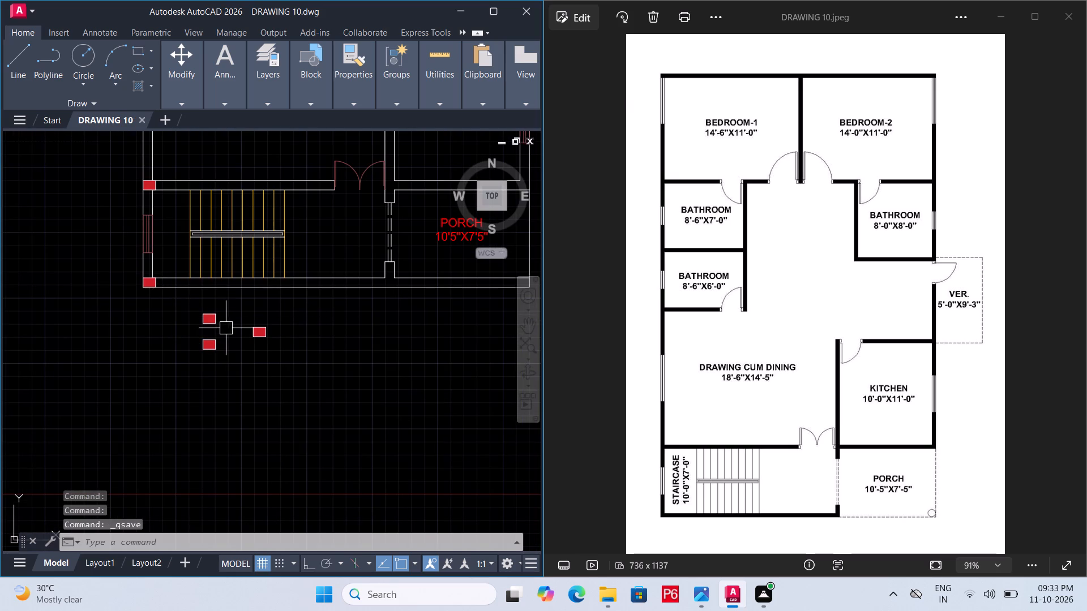
Copy the rightmost loose block by its upper-right corner to the staircase's last tread line on the bottom wall's inner face, and save the drawing.
{"action": "scroll", "coordinate": [247, 331], "scroll_direction": "up", "scroll_amount": 1}
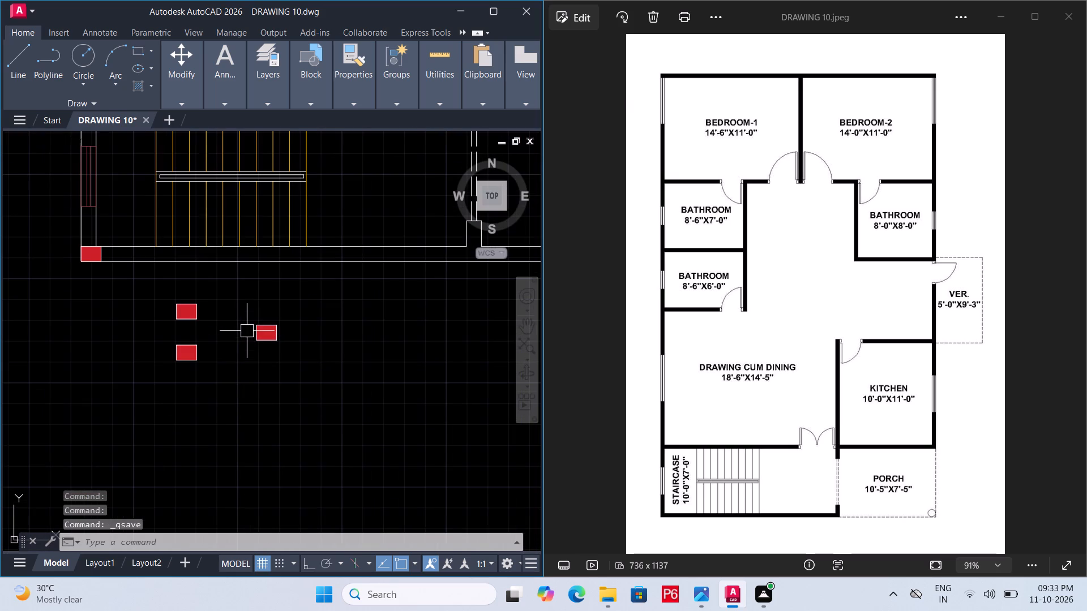
{"action": "left_click", "coordinate": [254, 320]}
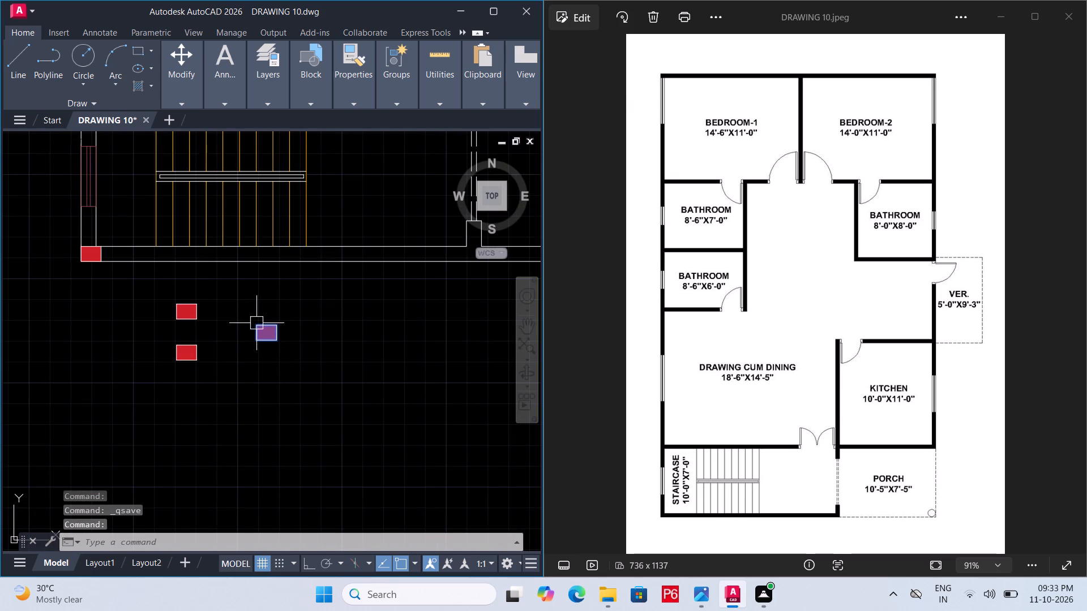
{"action": "type", "text": "CO"}
{"action": "key", "text": "space"}
{"action": "scroll", "coordinate": [278, 345], "scroll_direction": "up", "scroll_amount": 1}
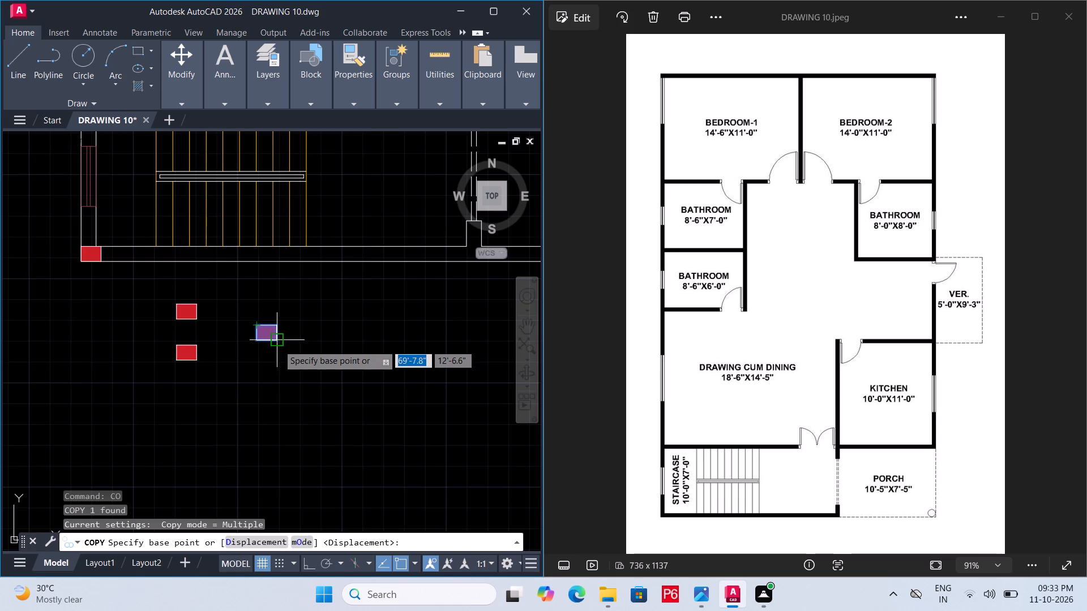
{"action": "left_click", "coordinate": [275, 319]}
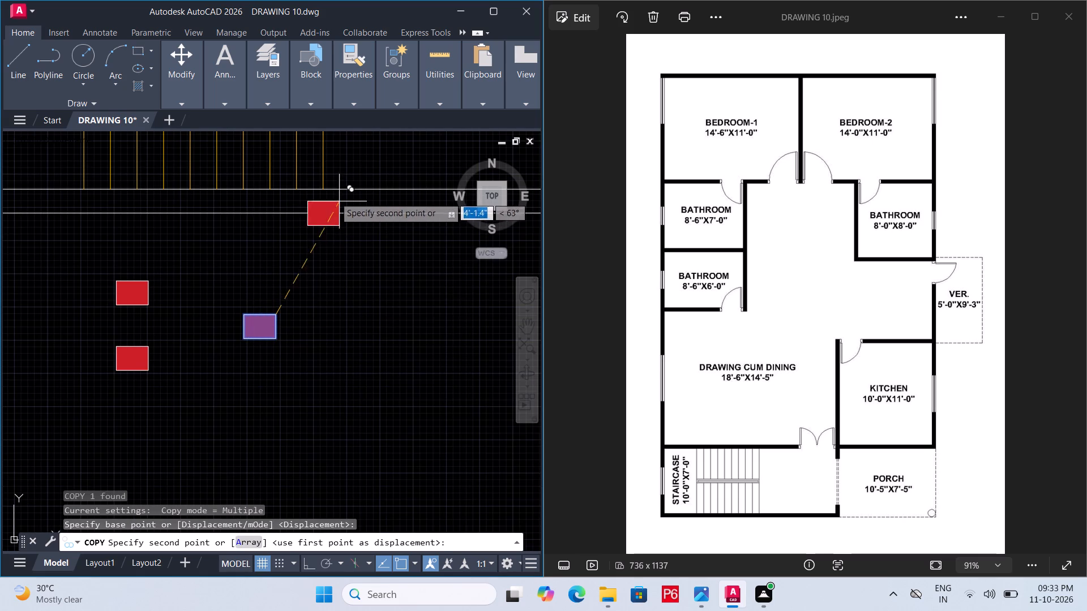
{"action": "left_click", "coordinate": [319, 189]}
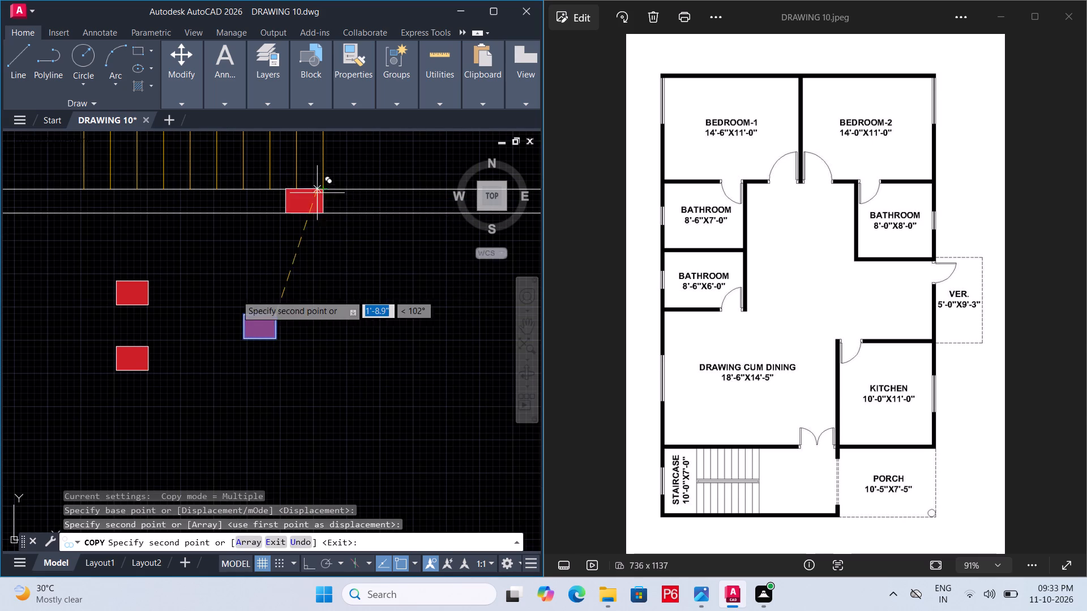
{"action": "scroll", "coordinate": [233, 316], "scroll_direction": "down", "scroll_amount": 2}
{"action": "key", "text": "ctrl+s"}
{"action": "key", "text": "ctrl+s"}
{"action": "key", "text": "ctrl+s"}
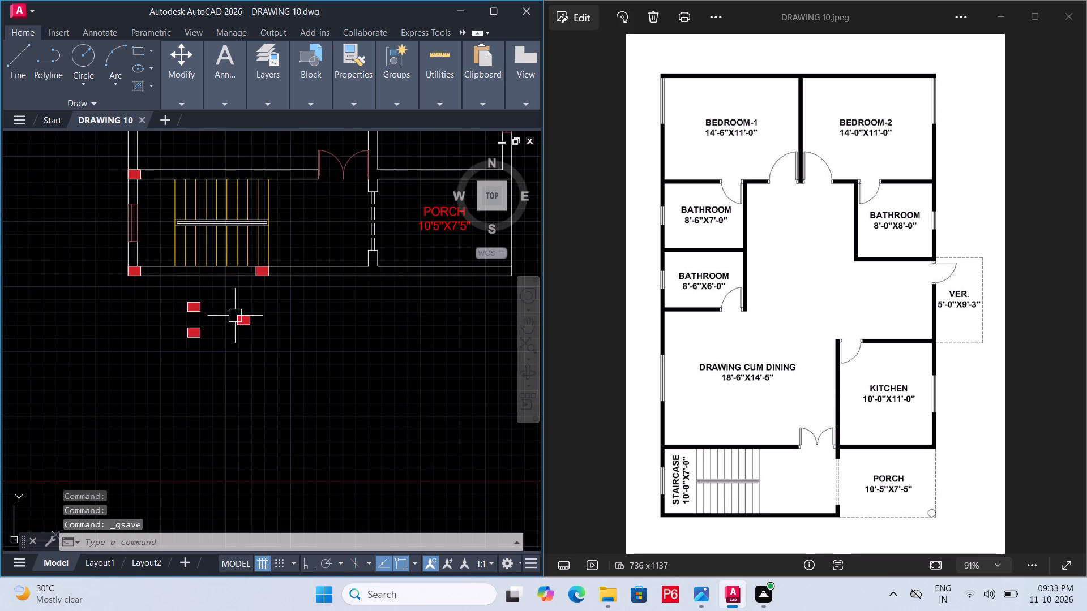
Move the rightmost loose block by its lower-right corner to the top end of the staircase's last tread line, within the wall above, and save.
{"action": "left_click", "coordinate": [234, 299]}
{"action": "left_click", "coordinate": [262, 341]}
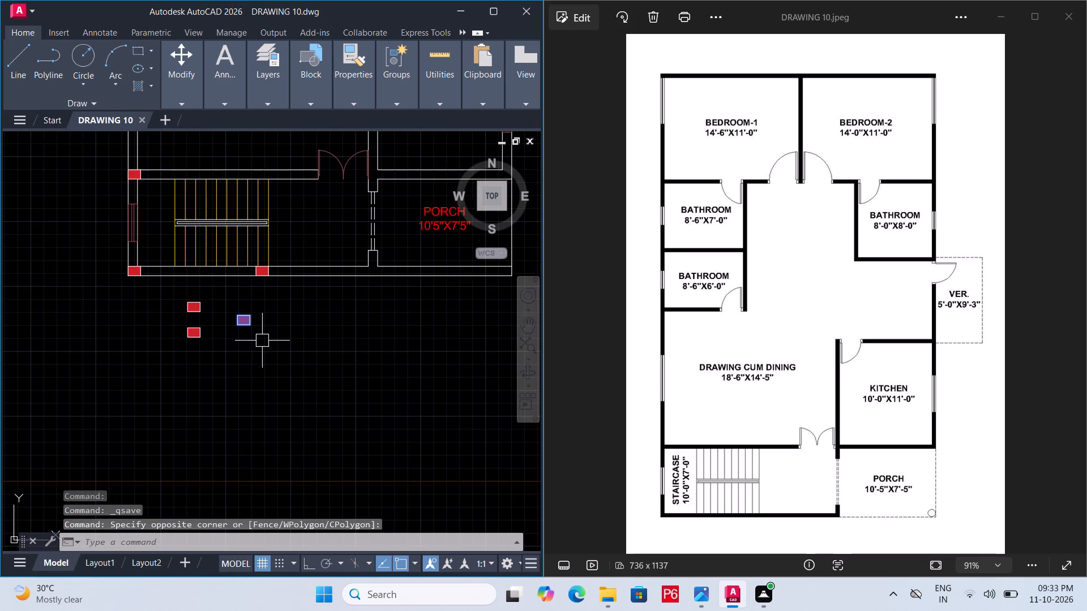
{"action": "type", "text": "M"}
{"action": "key", "text": "space"}
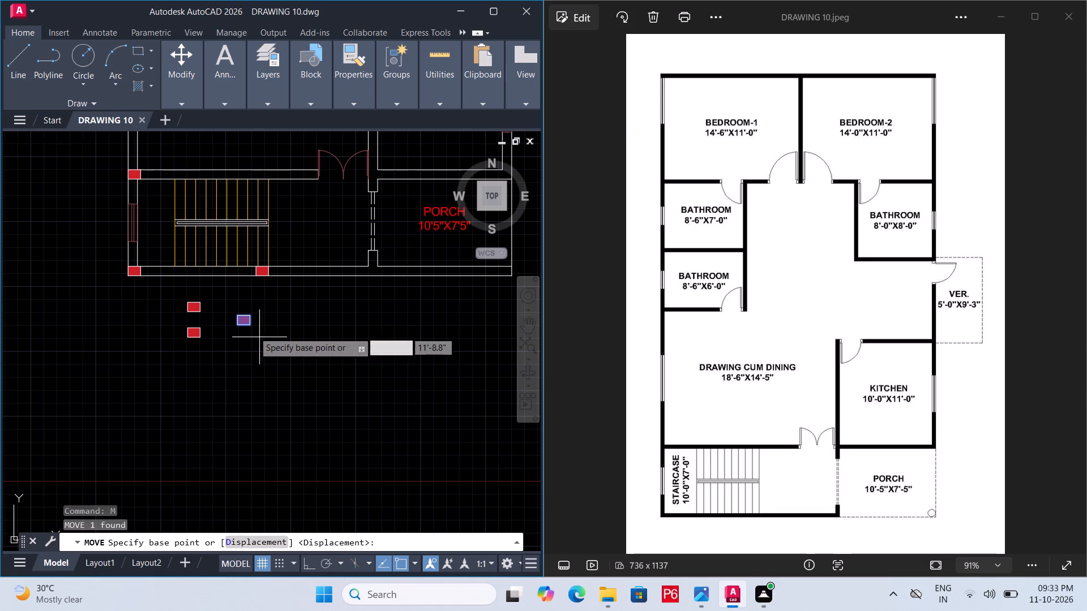
{"action": "left_click", "coordinate": [253, 329]}
{"action": "scroll", "coordinate": [272, 173], "scroll_direction": "up", "scroll_amount": 3}
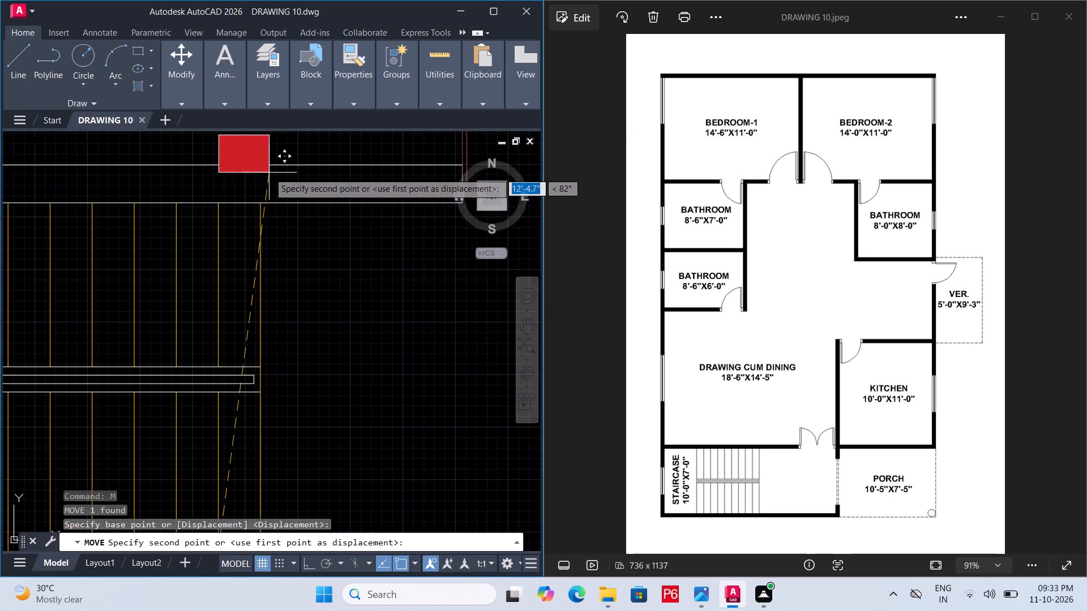
{"action": "left_click", "coordinate": [258, 199]}
{"action": "scroll", "coordinate": [277, 236], "scroll_direction": "down", "scroll_amount": 2}
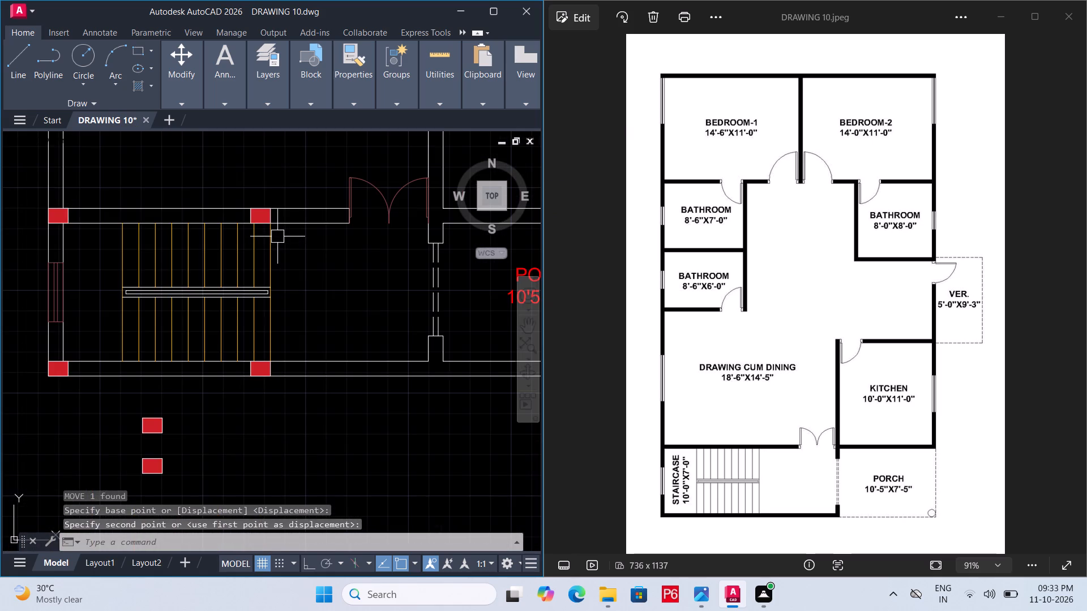
{"action": "key", "text": "ctrl+s"}
{"action": "key", "text": "ctrl+s"}
{"action": "key", "text": "ctrl+s"}
{"action": "key", "text": "ctrl+s"}
{"action": "key", "text": "ctrl+s"}
{"action": "middle_click_drag", "start_coordinate": [275, 247], "coordinate": [211, 282]}
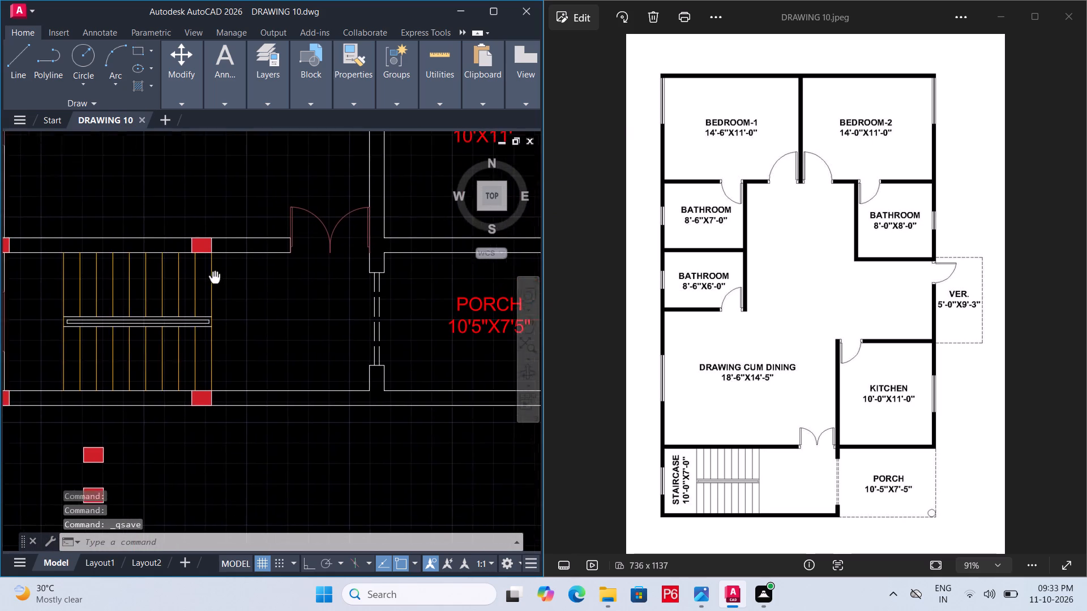
Copy the block at the staircase's bottom end by its upper-right corner to the porch's outer bottom-right corner, and save the drawing.
{"action": "middle_click_drag", "start_coordinate": [211, 282], "coordinate": [199, 291]}
{"action": "middle_click_drag", "start_coordinate": [168, 349], "coordinate": [90, 335]}
{"action": "scroll", "coordinate": [110, 336], "scroll_direction": "down", "scroll_amount": 1}
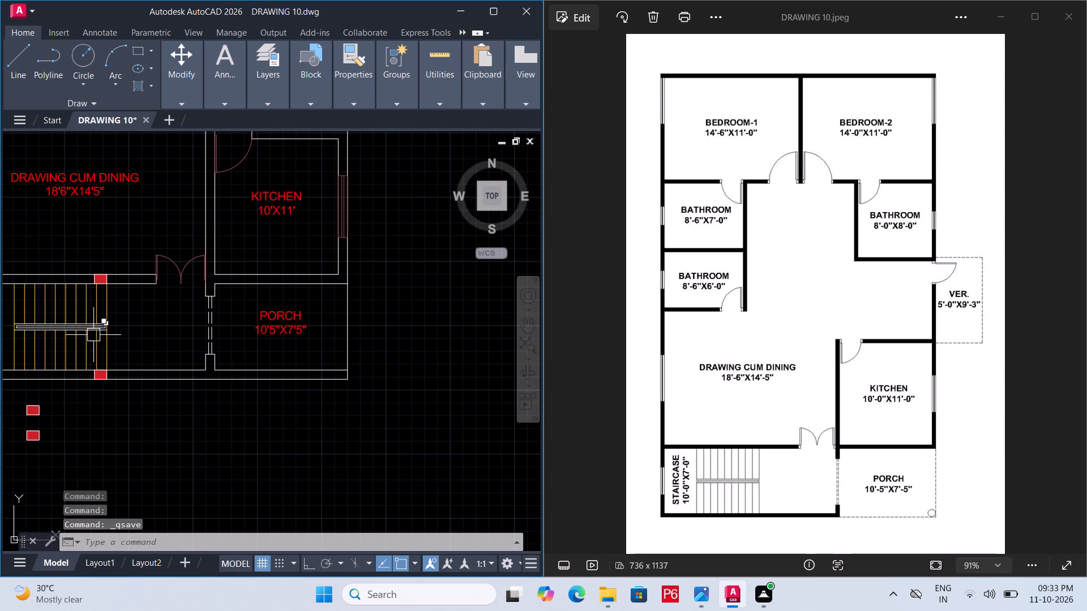
{"action": "middle_click_drag", "start_coordinate": [118, 334], "coordinate": [220, 322]}
{"action": "scroll", "coordinate": [203, 368], "scroll_direction": "up", "scroll_amount": 2}
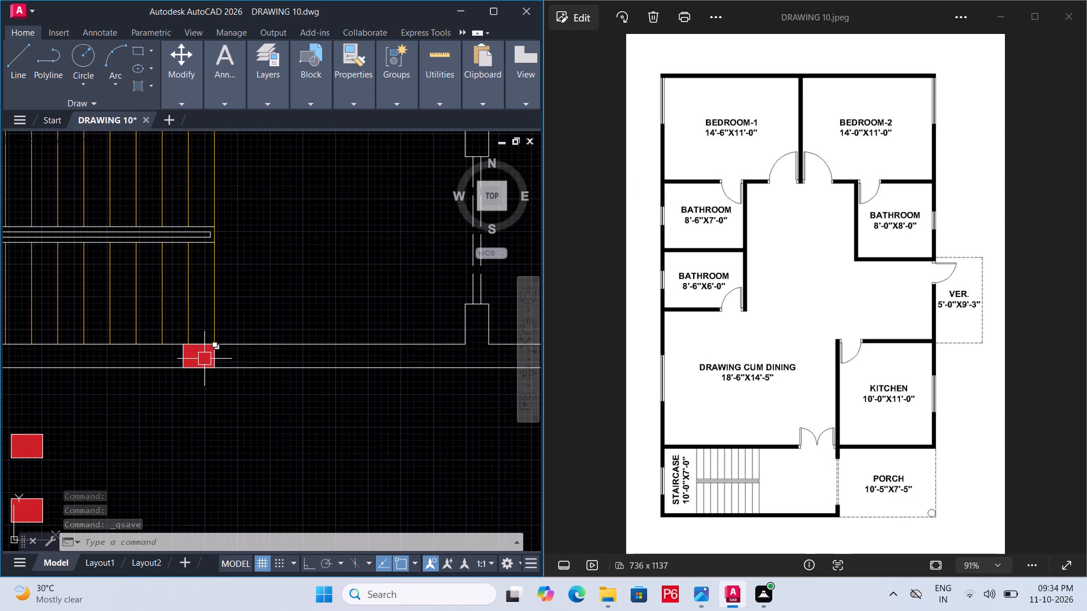
{"action": "left_click", "coordinate": [204, 358]}
{"action": "type", "text": "CO"}
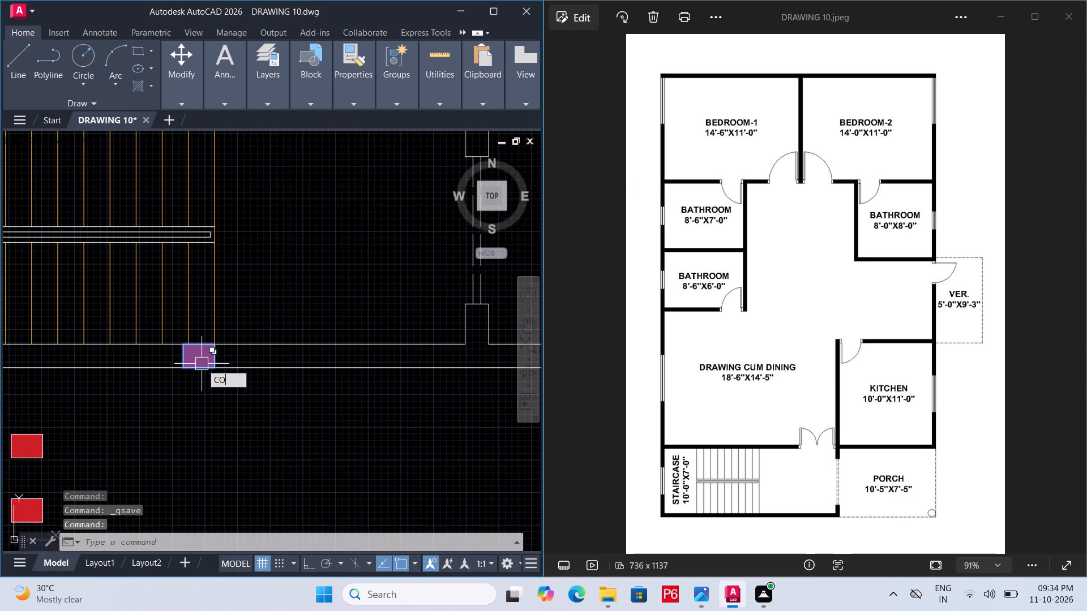
{"action": "key", "text": "space"}
{"action": "left_click", "coordinate": [212, 343]}
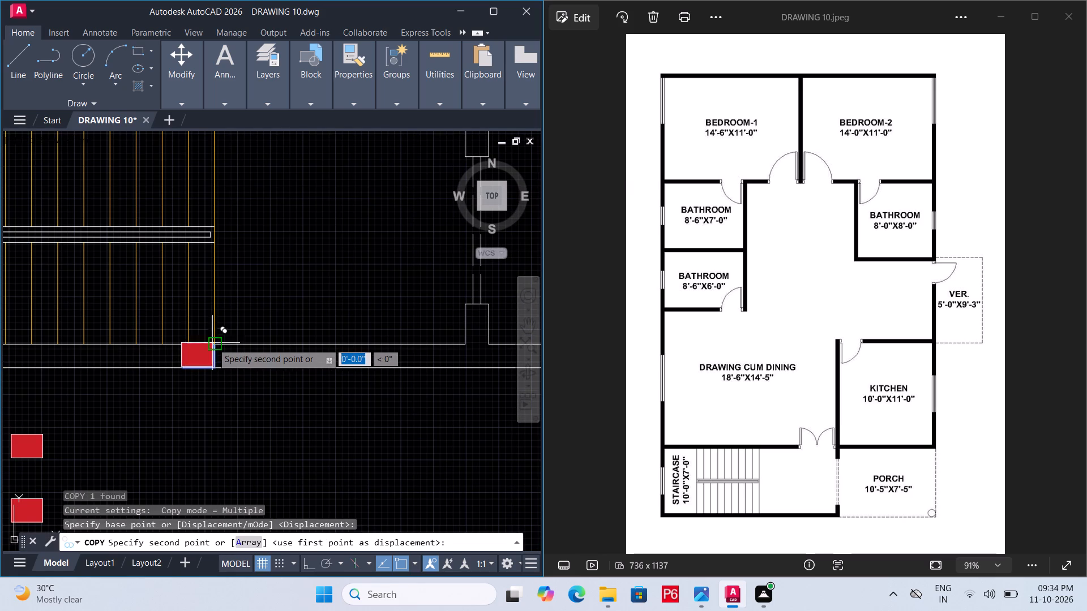
{"action": "scroll", "coordinate": [274, 340], "scroll_direction": "down", "scroll_amount": 3}
{"action": "scroll", "coordinate": [362, 339], "scroll_direction": "up", "scroll_amount": 1}
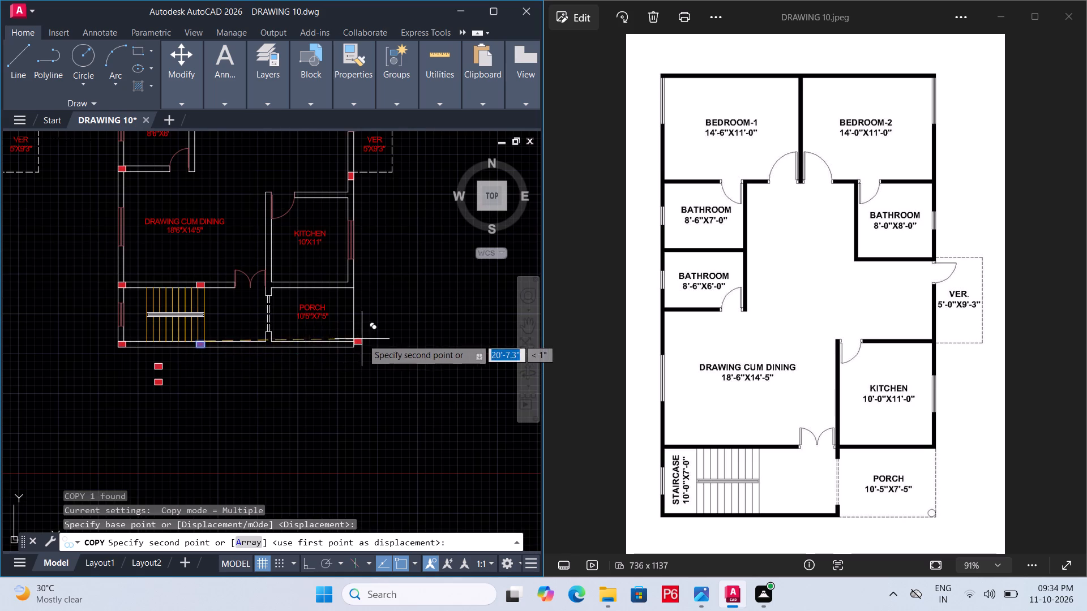
{"action": "scroll", "coordinate": [362, 339], "scroll_direction": "up", "scroll_amount": 2}
{"action": "left_click", "coordinate": [330, 347]}
{"action": "scroll", "coordinate": [285, 395], "scroll_direction": "down", "scroll_amount": 3}
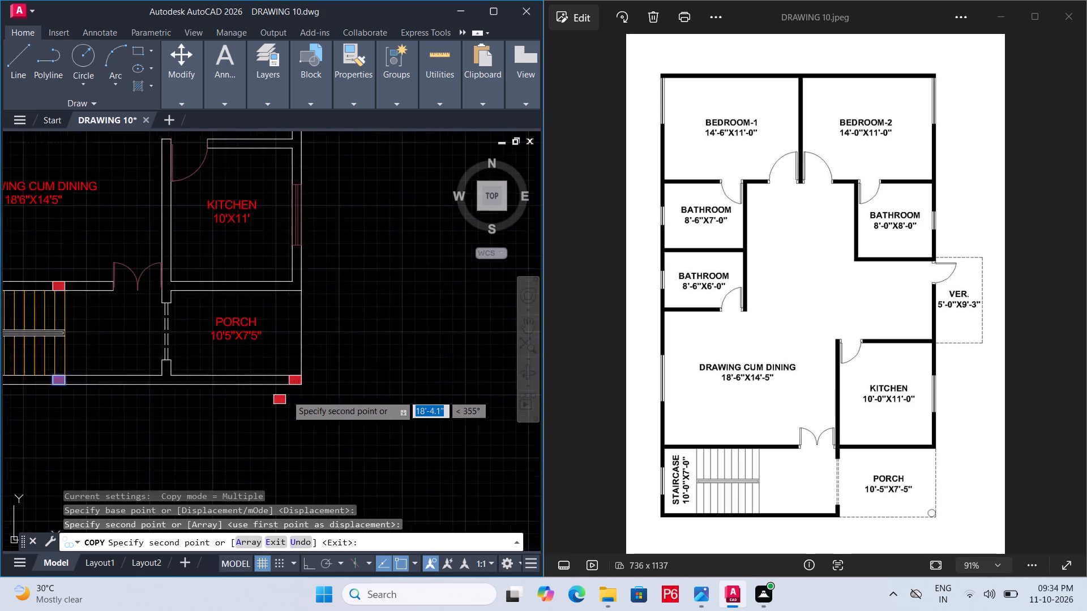
{"action": "key", "text": "Escape"}
{"action": "key", "text": "ctrl+s"}
{"action": "key", "text": "ctrl+s"}
{"action": "key", "text": "ctrl+s"}
{"action": "key", "text": "ctrl+s"}
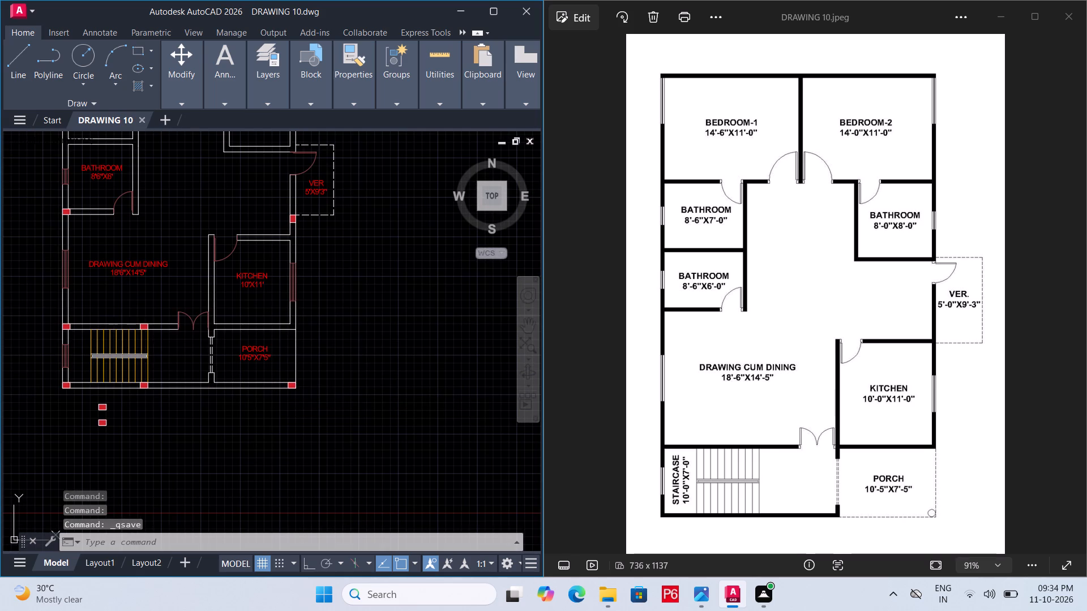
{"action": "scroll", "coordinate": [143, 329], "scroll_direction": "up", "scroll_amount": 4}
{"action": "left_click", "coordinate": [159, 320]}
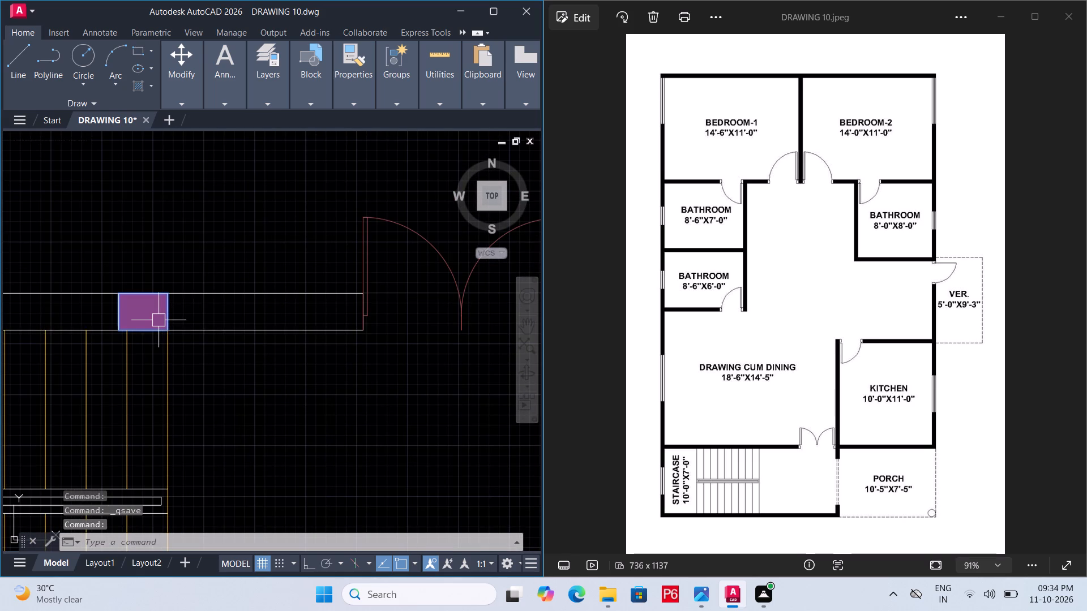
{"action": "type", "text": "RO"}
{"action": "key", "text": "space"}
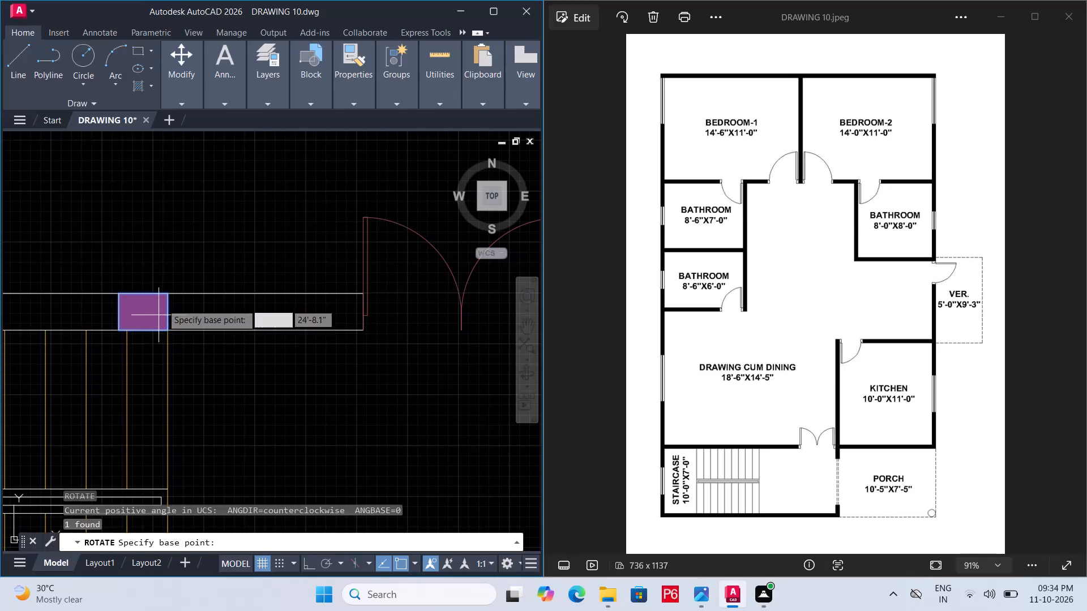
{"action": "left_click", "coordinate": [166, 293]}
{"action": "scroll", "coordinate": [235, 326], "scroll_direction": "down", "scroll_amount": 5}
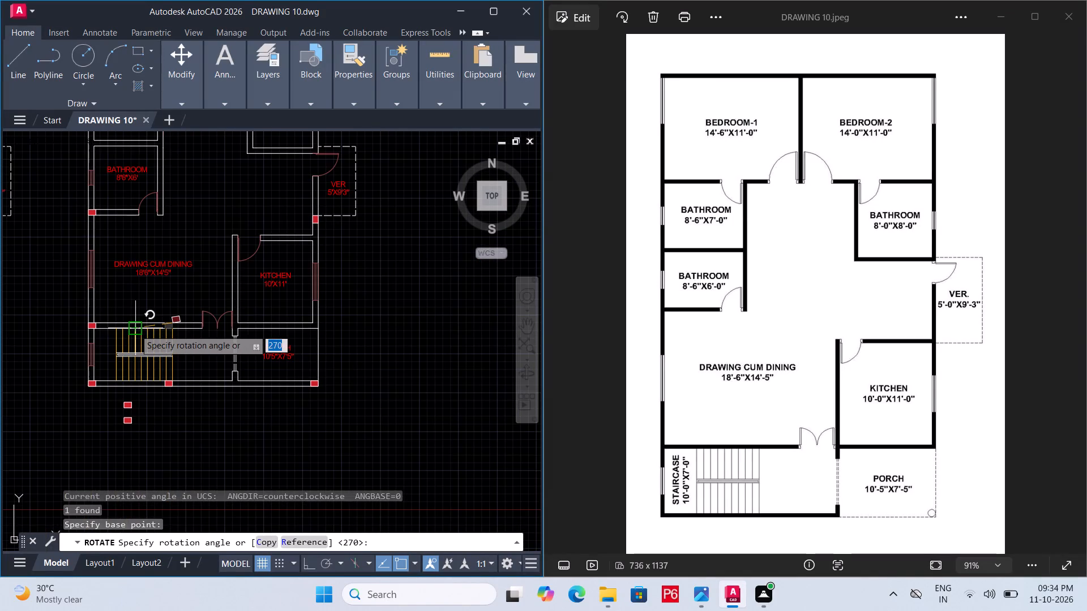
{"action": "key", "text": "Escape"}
Copy the block at the staircase's top end by its upper-right corner to the outer wall corner between kitchen and porch, and save.
{"action": "scroll", "coordinate": [169, 333], "scroll_direction": "up", "scroll_amount": 5}
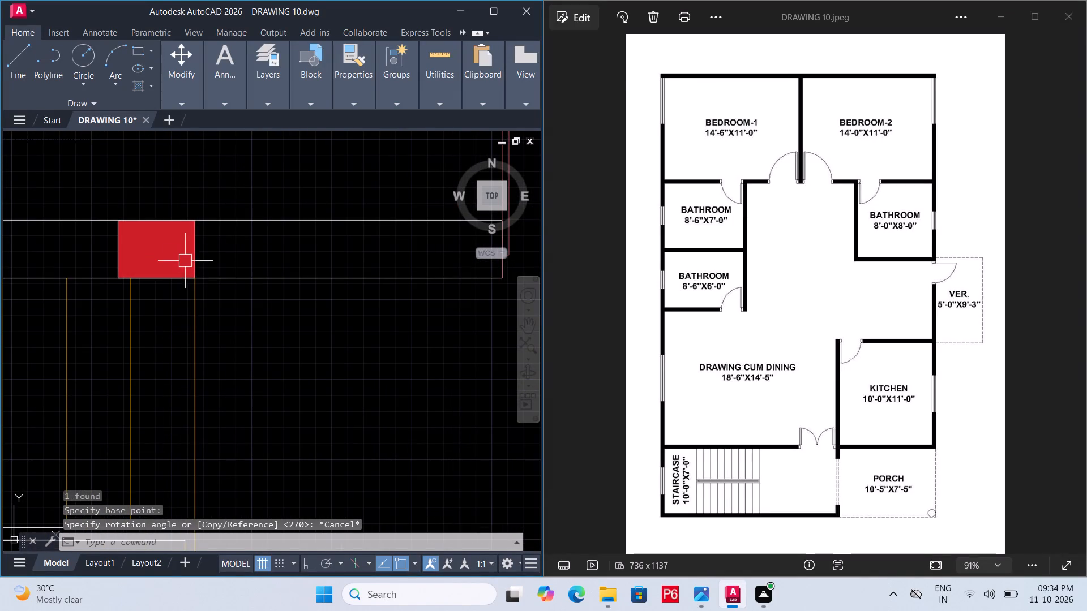
{"action": "left_click", "coordinate": [199, 246]}
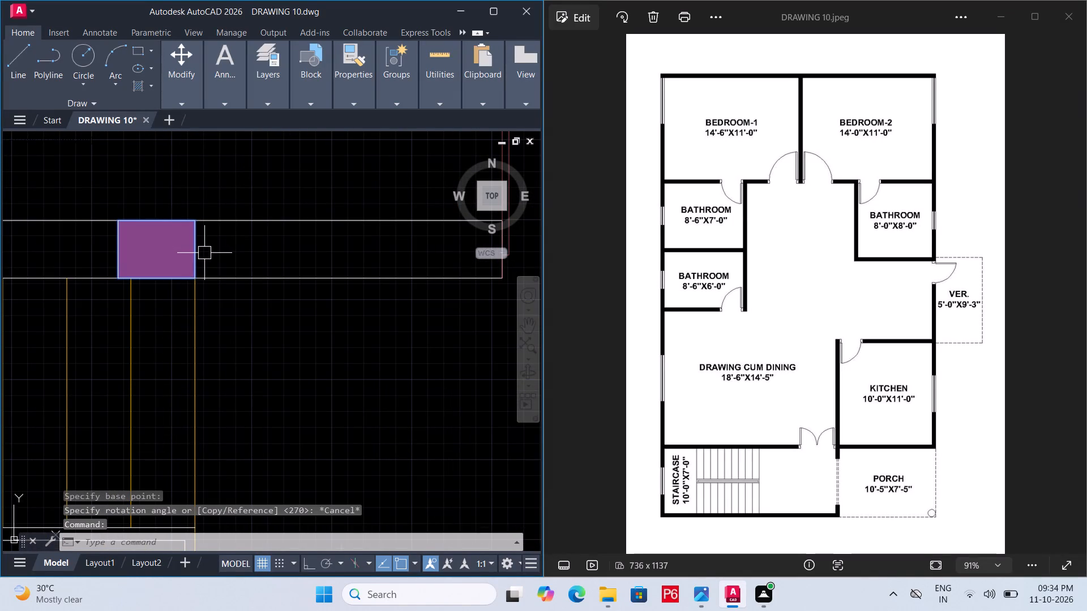
{"action": "type", "text": "CO"}
{"action": "key", "text": "space"}
{"action": "left_click", "coordinate": [191, 217]}
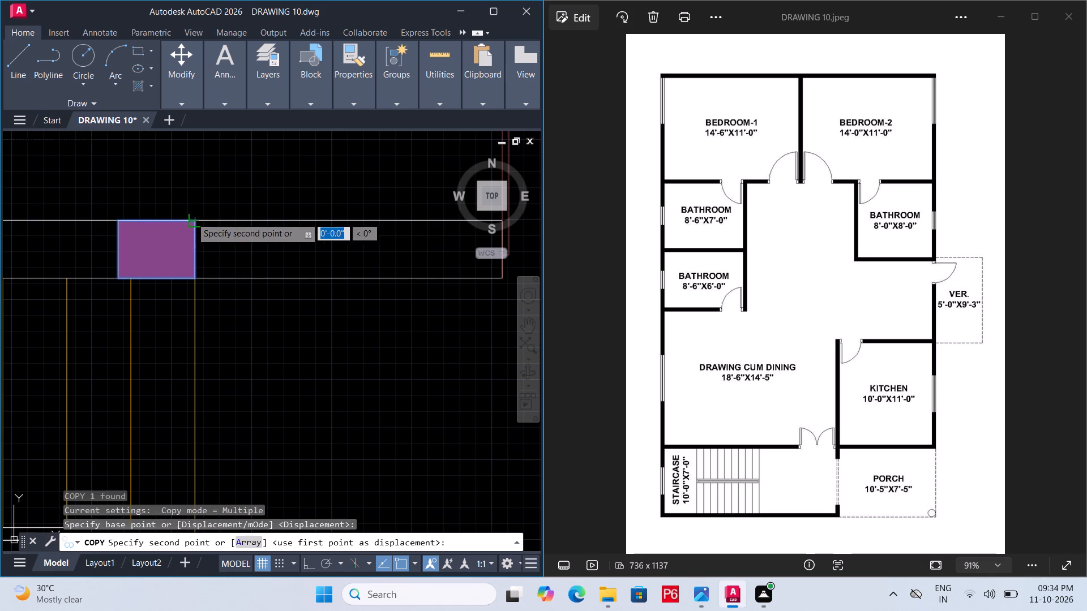
{"action": "scroll", "coordinate": [39, 335], "scroll_direction": "down", "scroll_amount": 6}
{"action": "scroll", "coordinate": [119, 373], "scroll_direction": "down", "scroll_amount": 4}
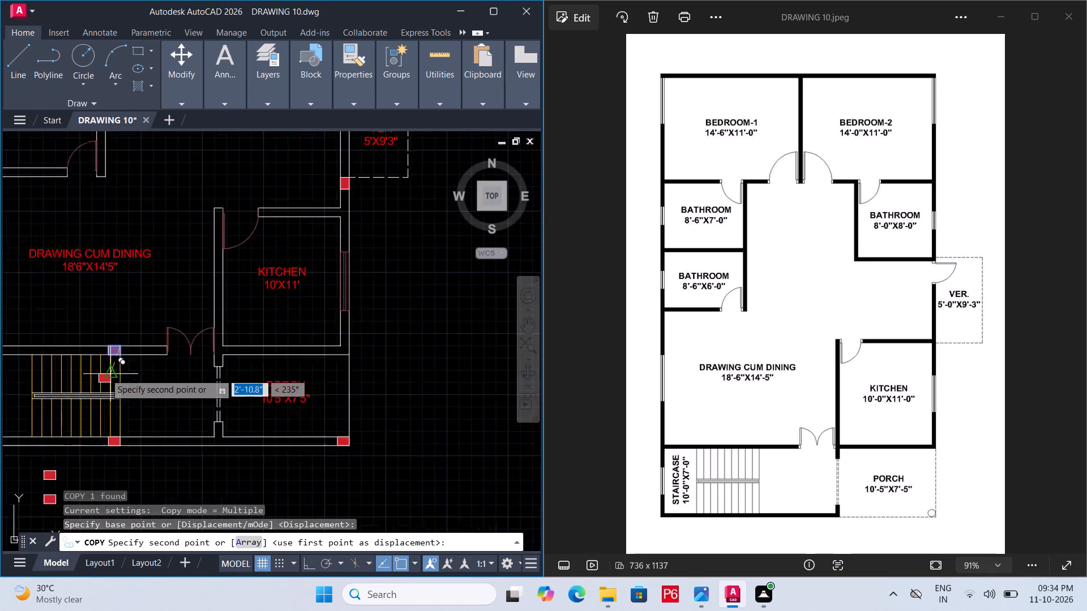
{"action": "scroll", "coordinate": [367, 341], "scroll_direction": "up", "scroll_amount": 3}
{"action": "middle_click_drag", "start_coordinate": [16, 418], "coordinate": [86, 400]}
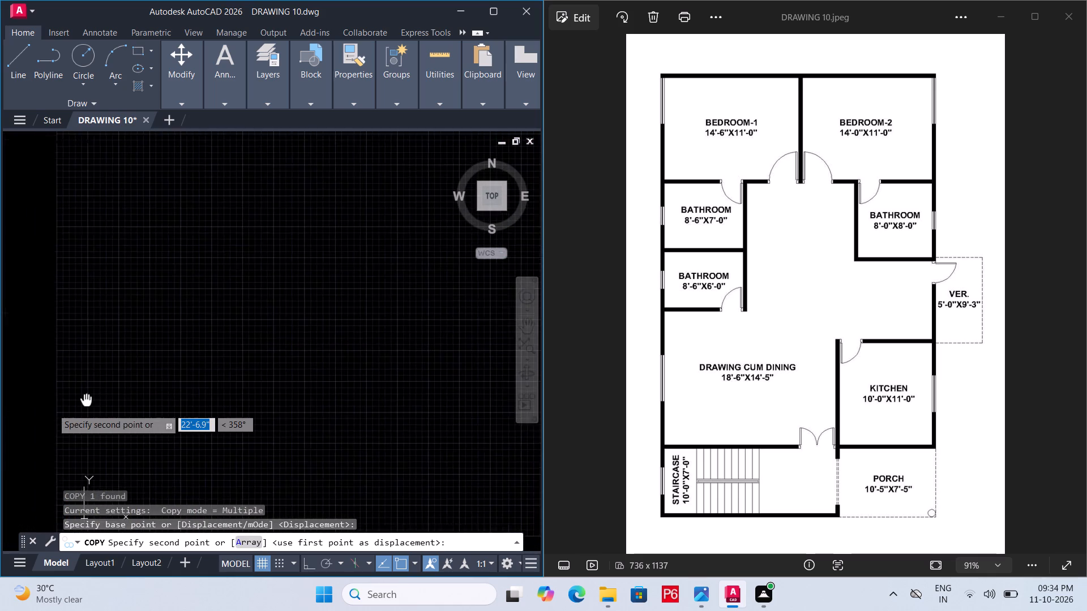
{"action": "middle_click_drag", "start_coordinate": [86, 400], "coordinate": [712, 259]}
{"action": "scroll", "coordinate": [159, 319], "scroll_direction": "down", "scroll_amount": 2}
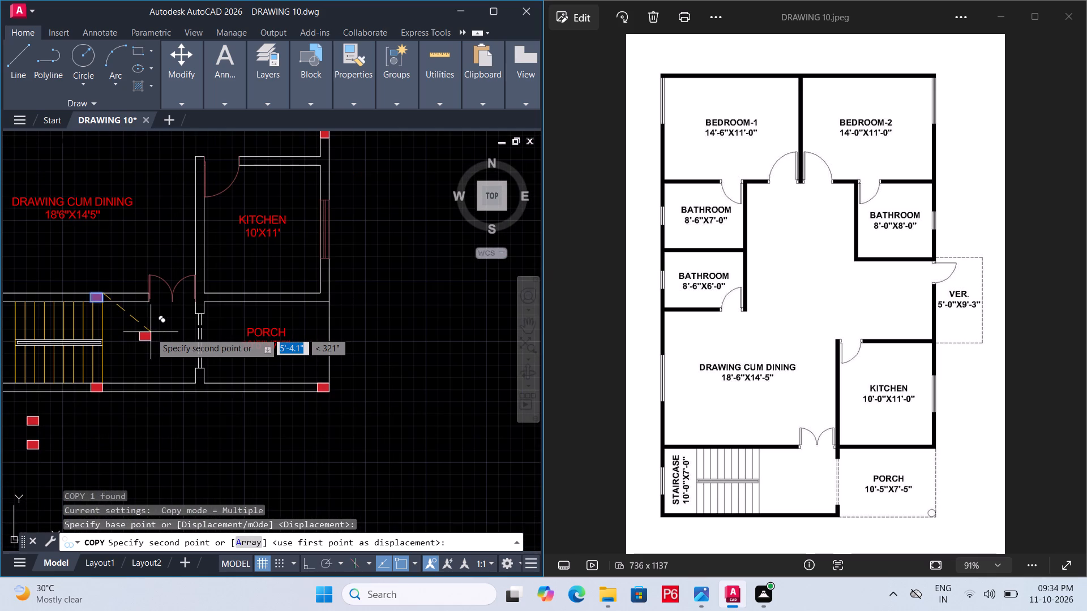
{"action": "scroll", "coordinate": [694, 200], "scroll_direction": "up", "scroll_amount": 2}
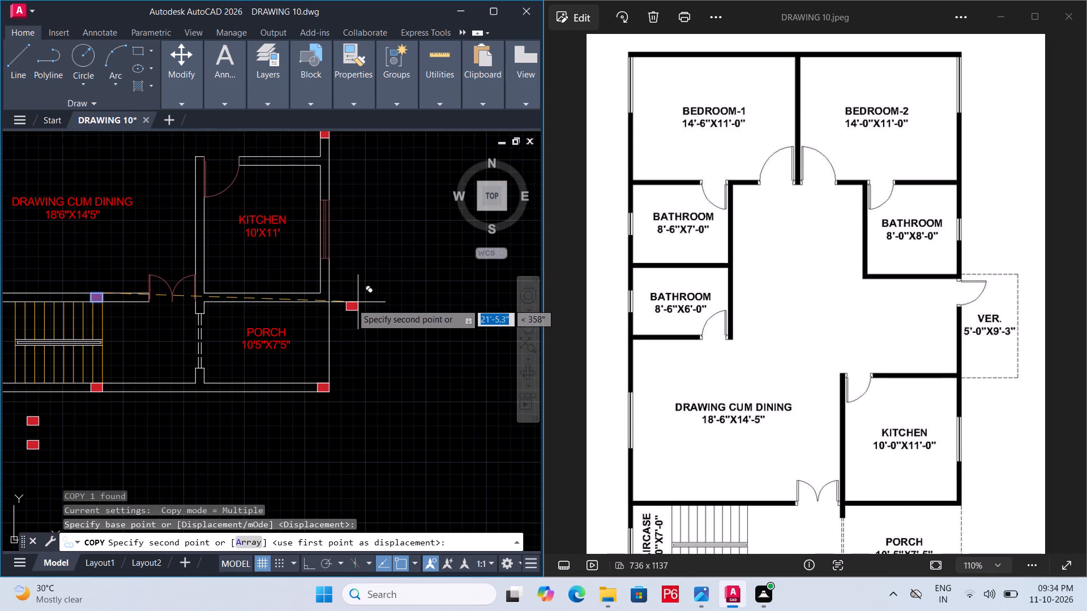
{"action": "scroll", "coordinate": [352, 303], "scroll_direction": "up", "scroll_amount": 1}
{"action": "scroll", "coordinate": [290, 294], "scroll_direction": "up", "scroll_amount": 1}
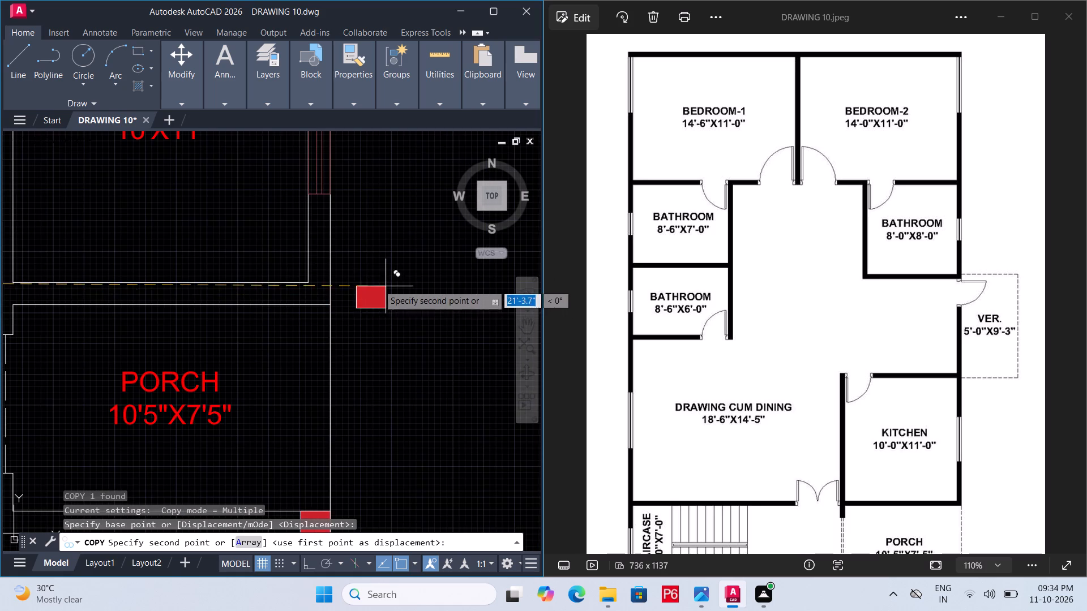
{"action": "scroll", "coordinate": [376, 285], "scroll_direction": "up", "scroll_amount": 2}
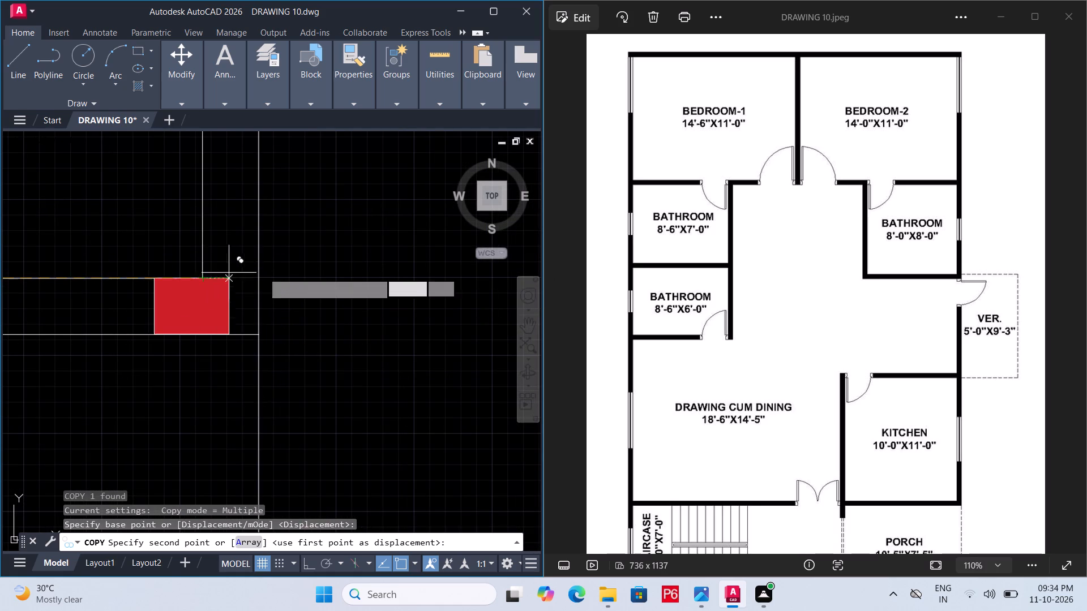
{"action": "left_click", "coordinate": [261, 279]}
{"action": "scroll", "coordinate": [360, 272], "scroll_direction": "down", "scroll_amount": 2}
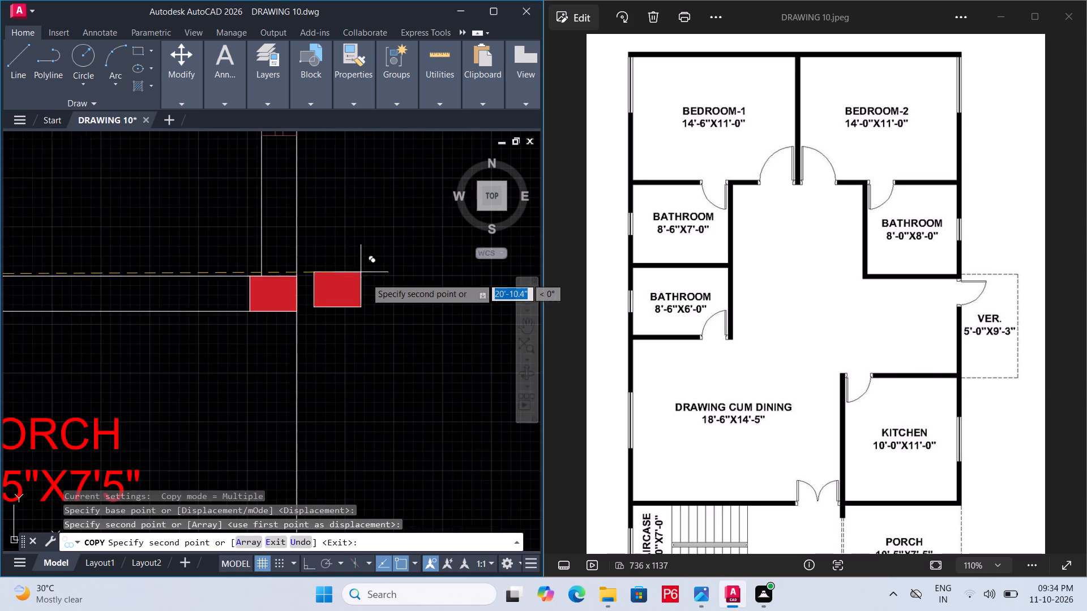
{"action": "scroll", "coordinate": [371, 285], "scroll_direction": "down", "scroll_amount": 1}
{"action": "key", "text": "ctrl+s"}
{"action": "key", "text": "ctrl+s"}
{"action": "key", "text": "ctrl+s"}
{"action": "key", "text": "ctrl+s"}
Examine the column blocks across the hatch-free plan, from the bedrooms to the staircase and porch, for remaining positions.
{"action": "scroll", "coordinate": [374, 294], "scroll_direction": "down", "scroll_amount": 1}
{"action": "middle_click_drag", "start_coordinate": [374, 294], "coordinate": [450, 401]}
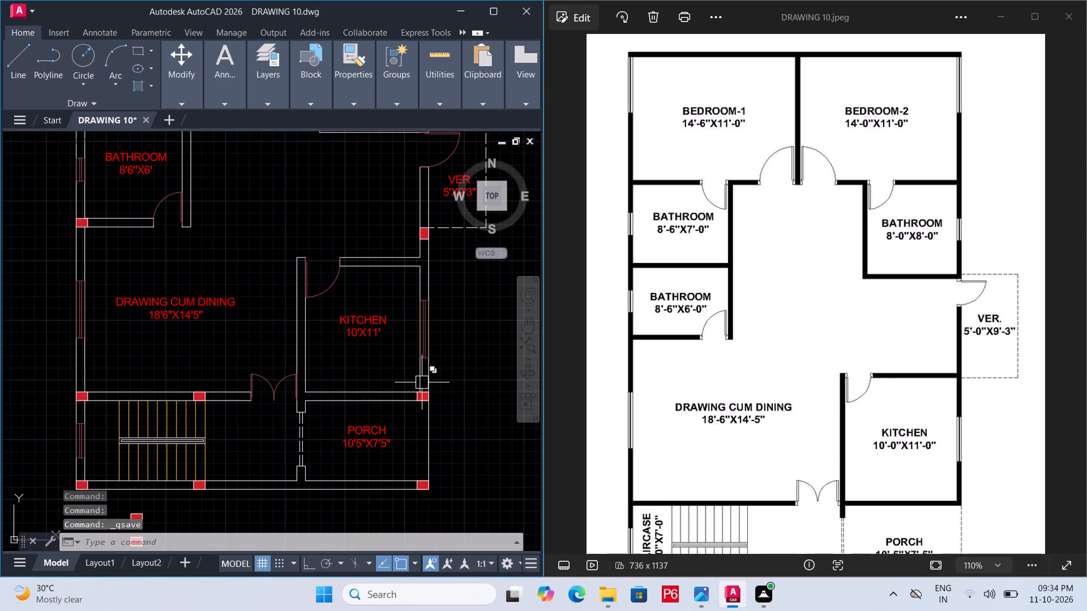
{"action": "scroll", "coordinate": [159, 368], "scroll_direction": "down", "scroll_amount": 1}
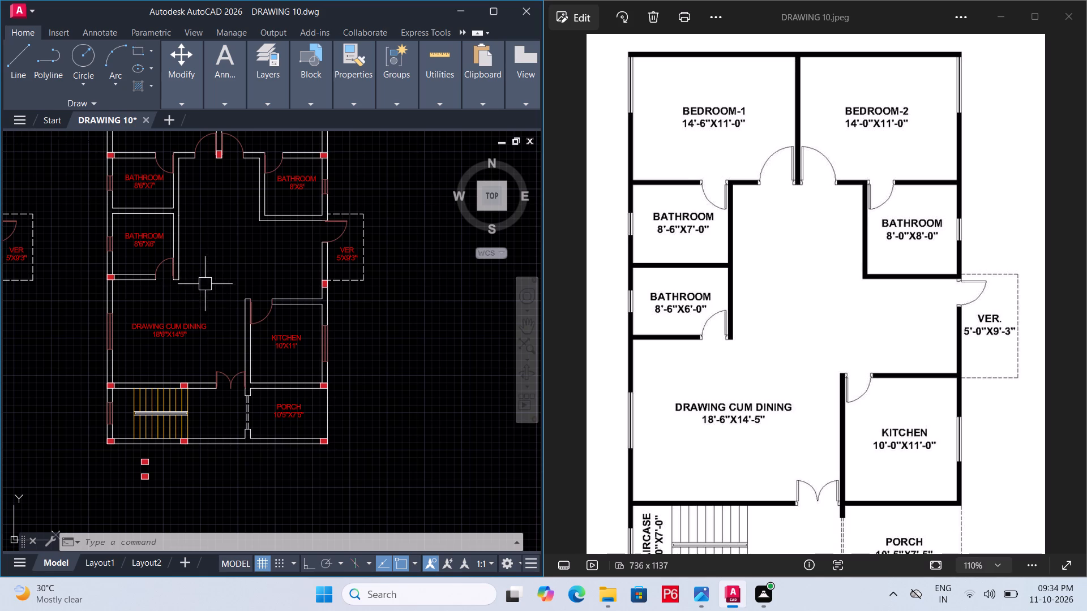
{"action": "left_click", "coordinate": [200, 261]}
{"action": "left_click", "coordinate": [237, 286]}
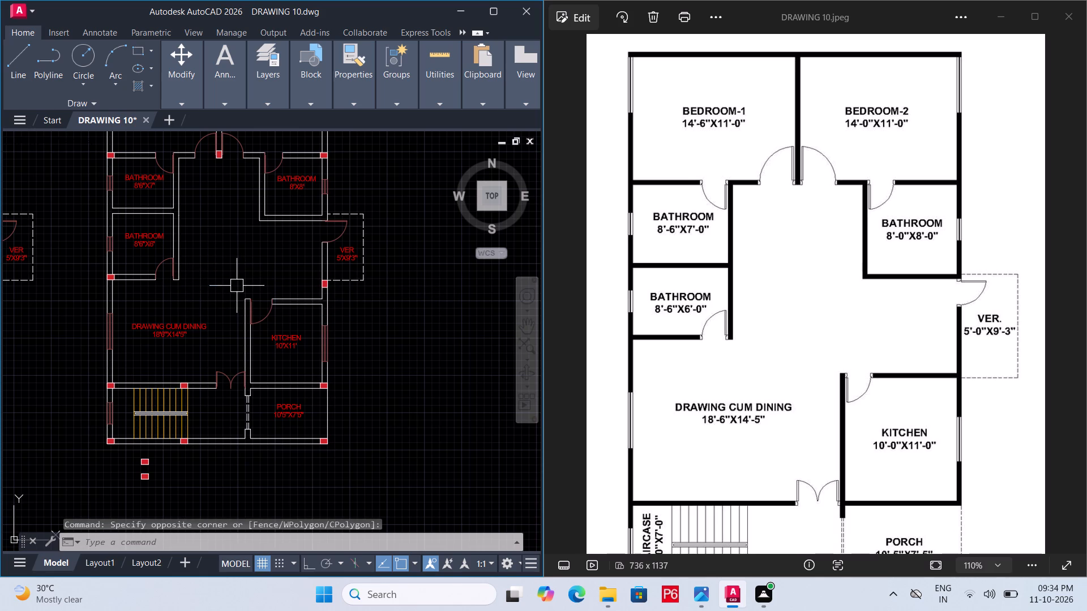
{"action": "left_click", "coordinate": [202, 262]}
{"action": "double_click", "coordinate": [228, 283]}
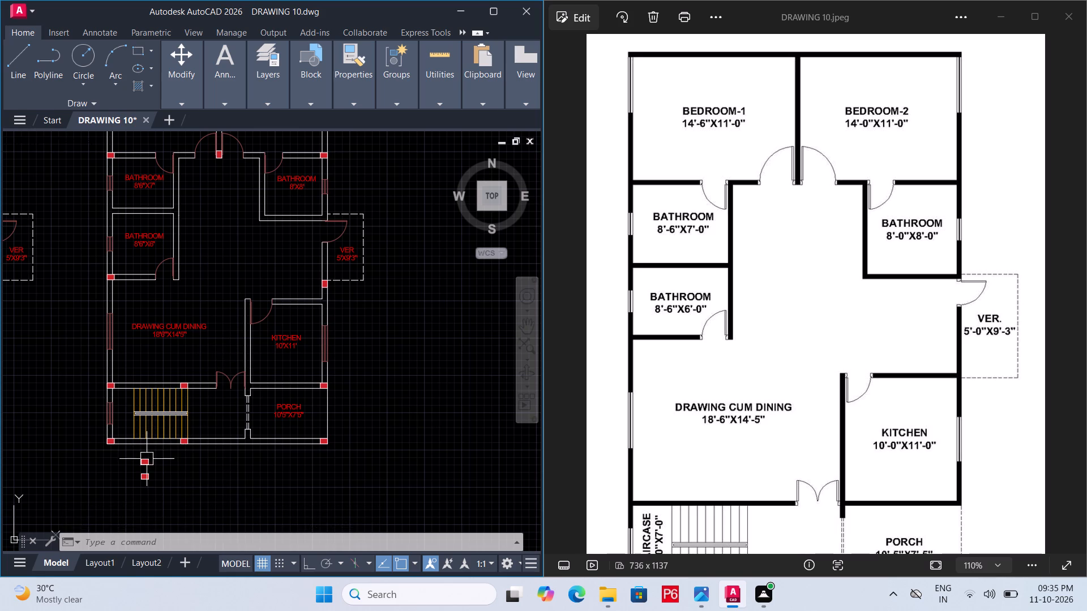
{"action": "middle_click_drag", "start_coordinate": [174, 368], "coordinate": [185, 501]}
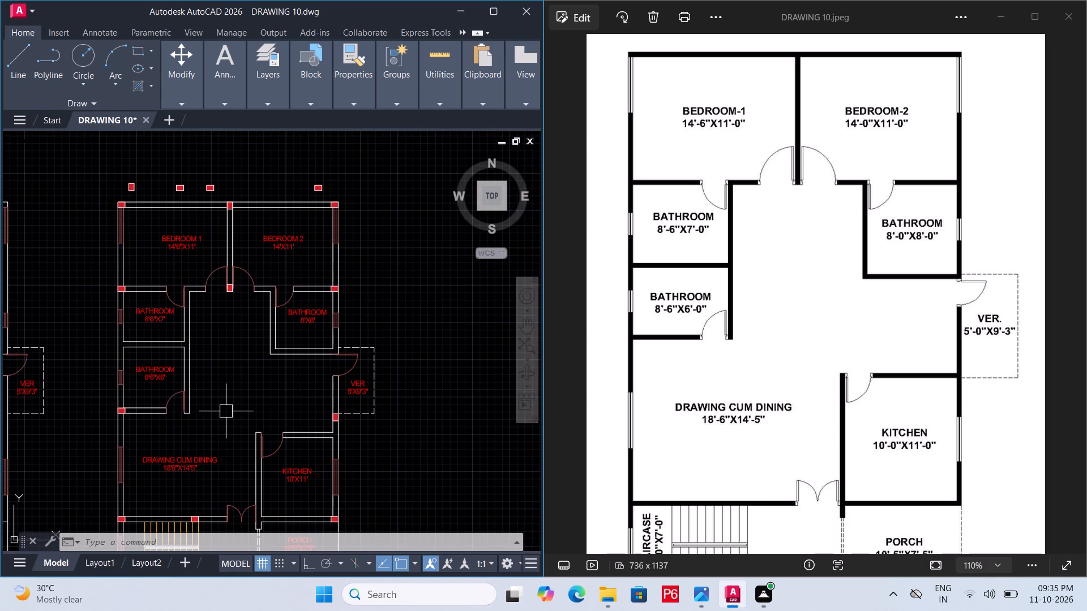
{"action": "middle_click_drag", "start_coordinate": [227, 402], "coordinate": [229, 377]}
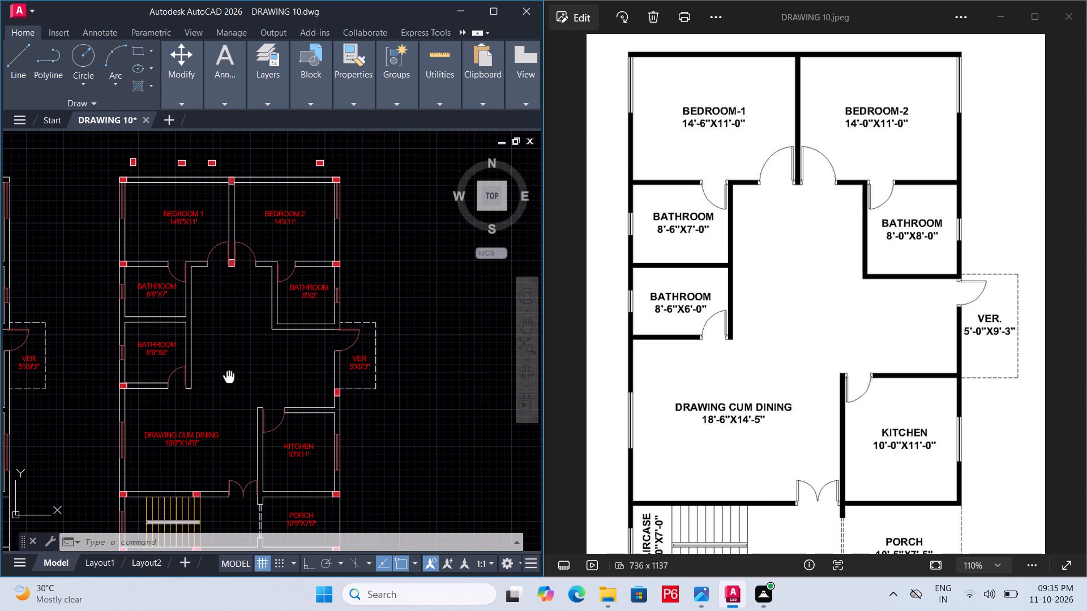
{"action": "middle_click_drag", "start_coordinate": [229, 377], "coordinate": [249, 329]}
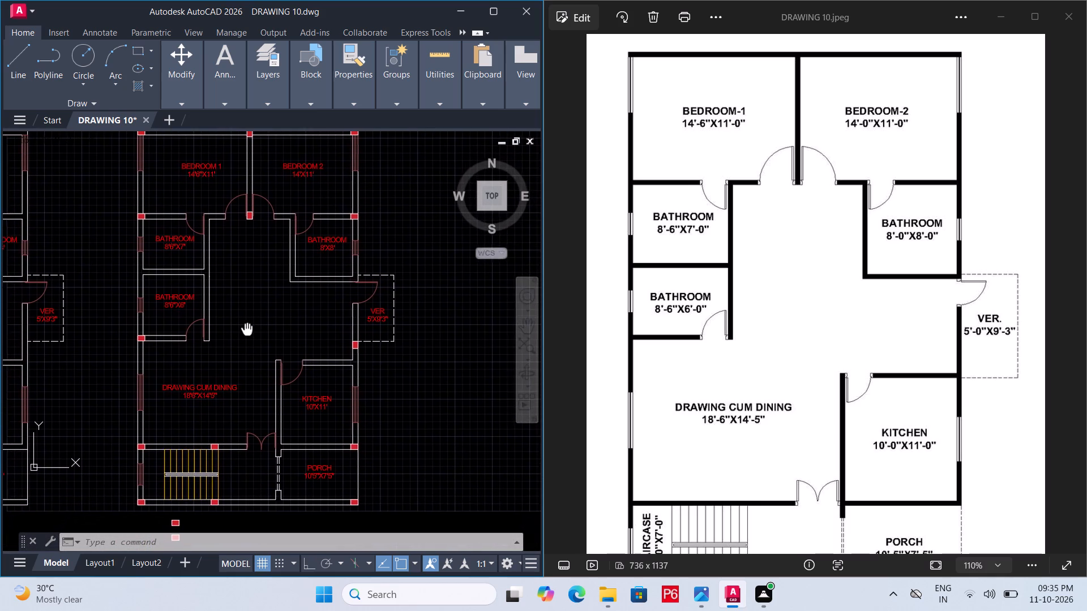
{"action": "middle_click_drag", "start_coordinate": [249, 329], "coordinate": [255, 325]}
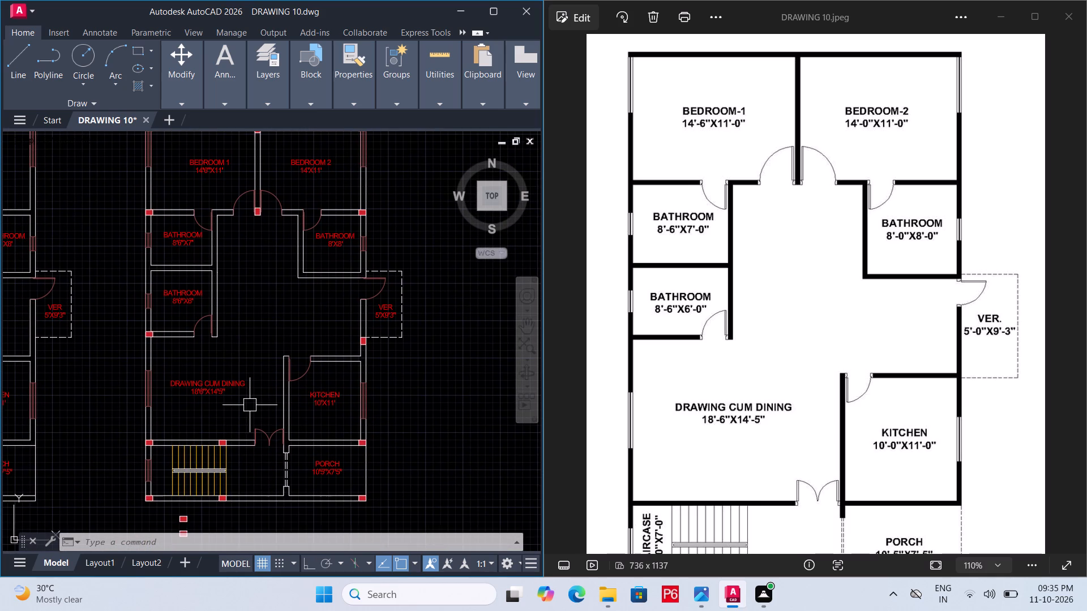
{"action": "middle_click_drag", "start_coordinate": [250, 405], "coordinate": [263, 393]}
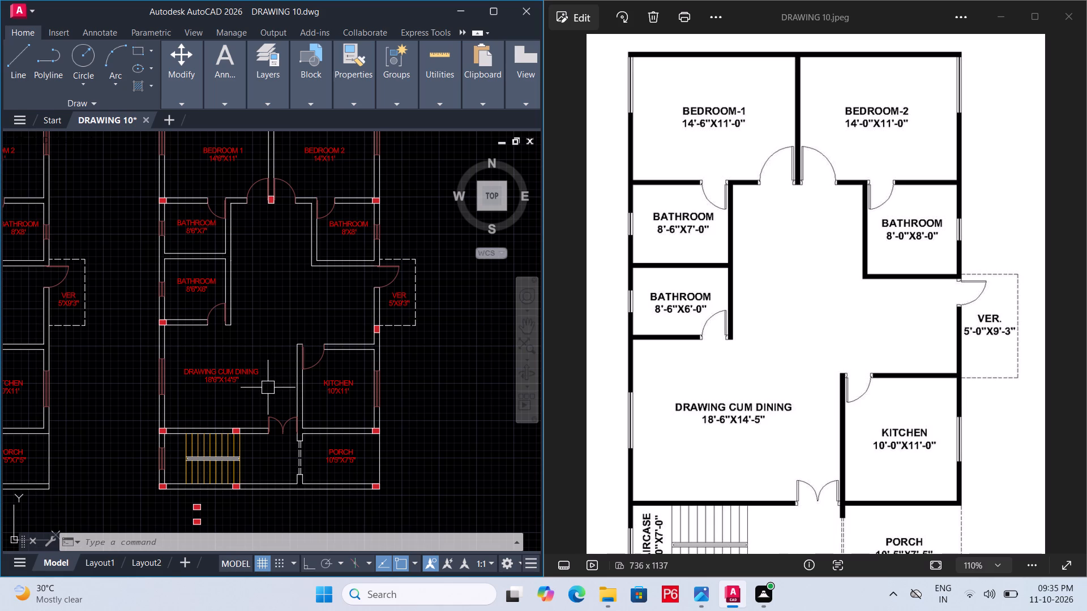
{"action": "middle_click_drag", "start_coordinate": [268, 388], "coordinate": [286, 370]}
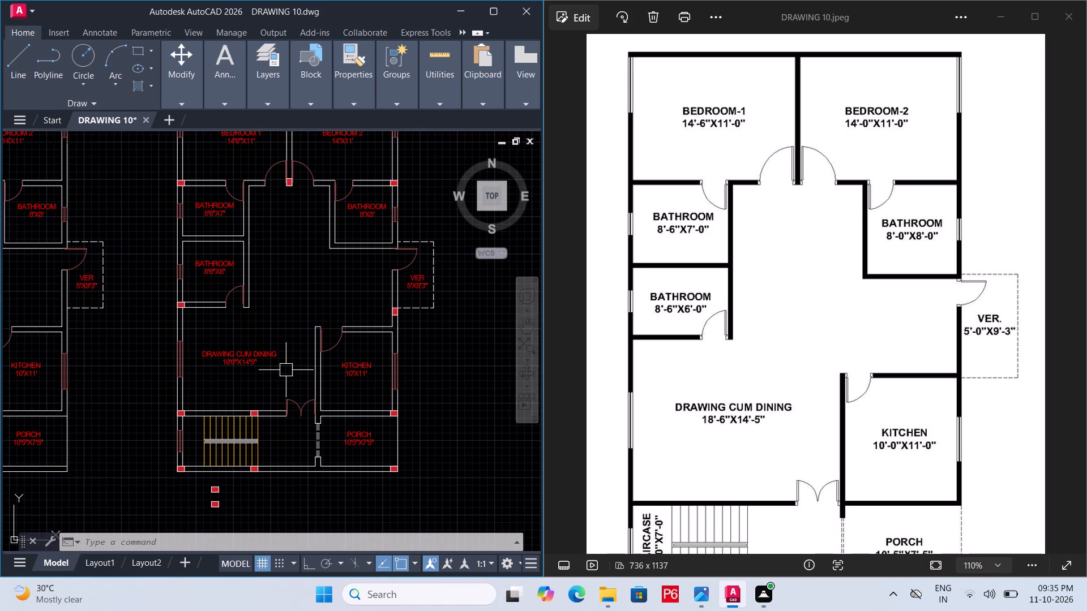
{"action": "middle_click_drag", "start_coordinate": [290, 368], "coordinate": [368, 402]}
{"action": "middle_click_drag", "start_coordinate": [357, 410], "coordinate": [355, 362]}
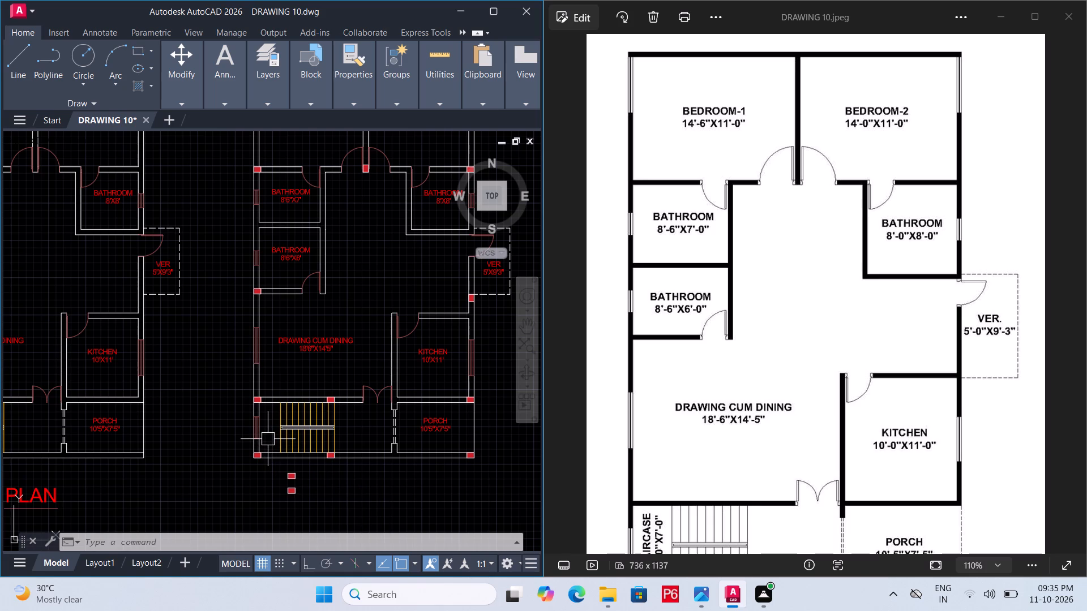
{"action": "scroll", "coordinate": [303, 480], "scroll_direction": "up", "scroll_amount": 1}
{"action": "middle_click_drag", "start_coordinate": [304, 471], "coordinate": [282, 437]}
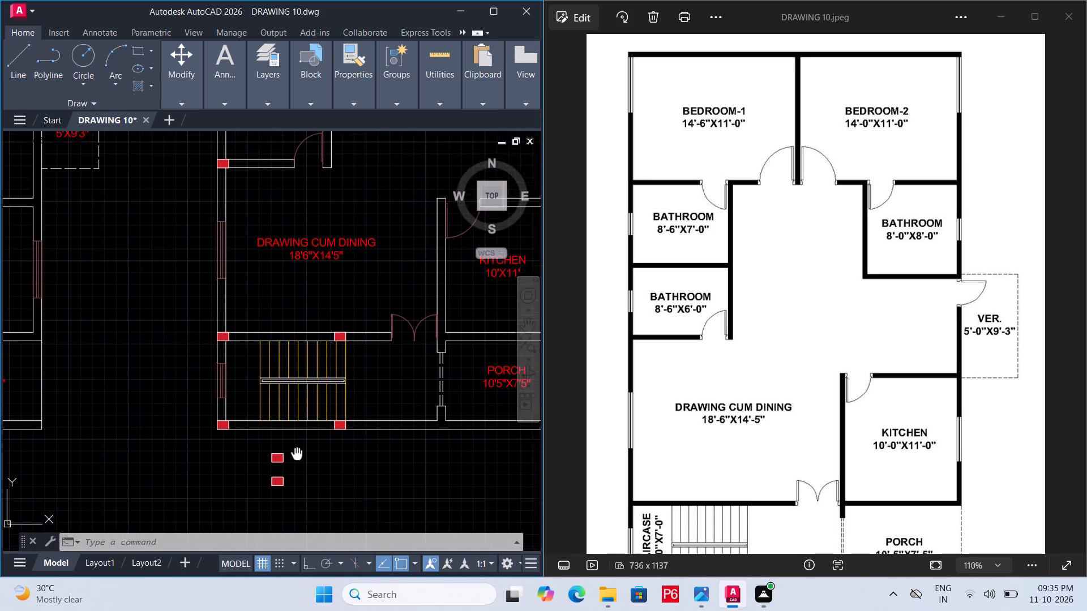
{"action": "middle_click_drag", "start_coordinate": [282, 437], "coordinate": [280, 432]}
{"action": "scroll", "coordinate": [241, 448], "scroll_direction": "down", "scroll_amount": 1}
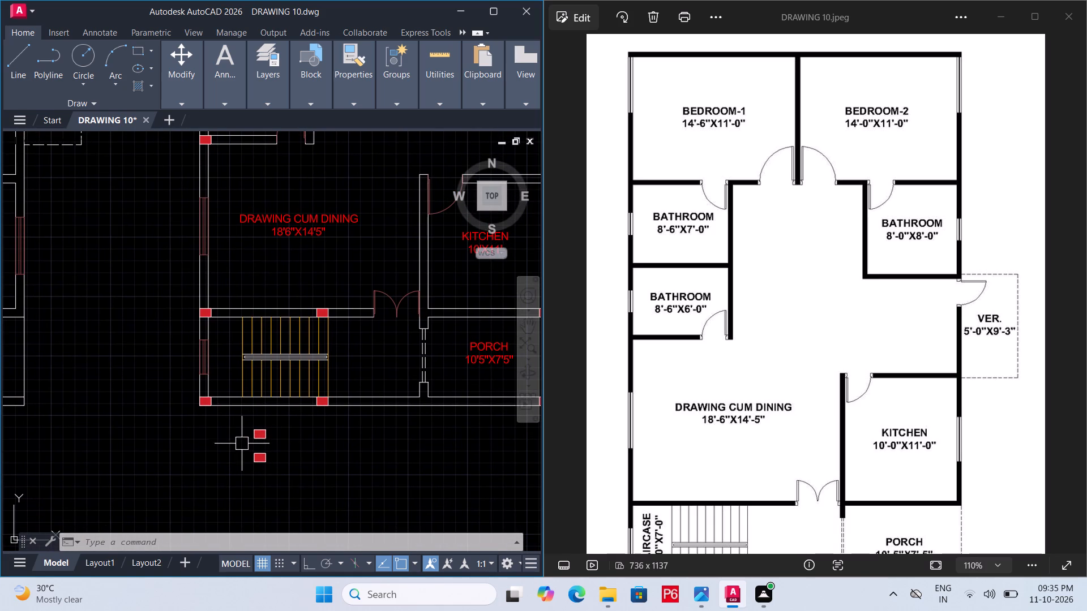
{"action": "scroll", "coordinate": [249, 468], "scroll_direction": "down", "scroll_amount": 1}
{"action": "middle_click_drag", "start_coordinate": [249, 468], "coordinate": [258, 461]}
{"action": "scroll", "coordinate": [258, 460], "scroll_direction": "up", "scroll_amount": 1}
{"action": "middle_click_drag", "start_coordinate": [316, 439], "coordinate": [318, 439]}
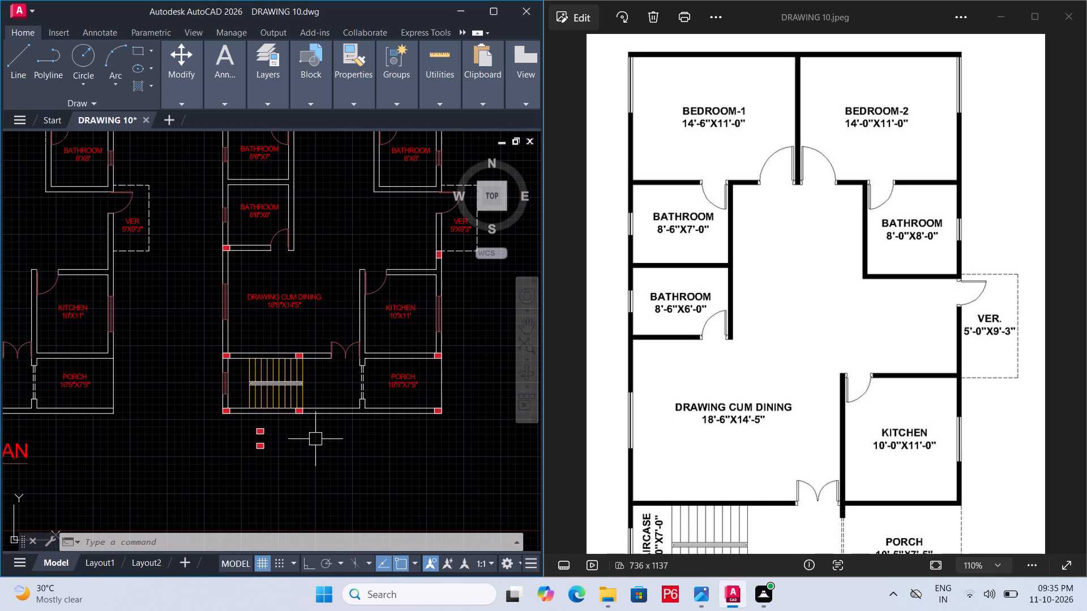
{"action": "middle_click_drag", "start_coordinate": [318, 439], "coordinate": [309, 556]}
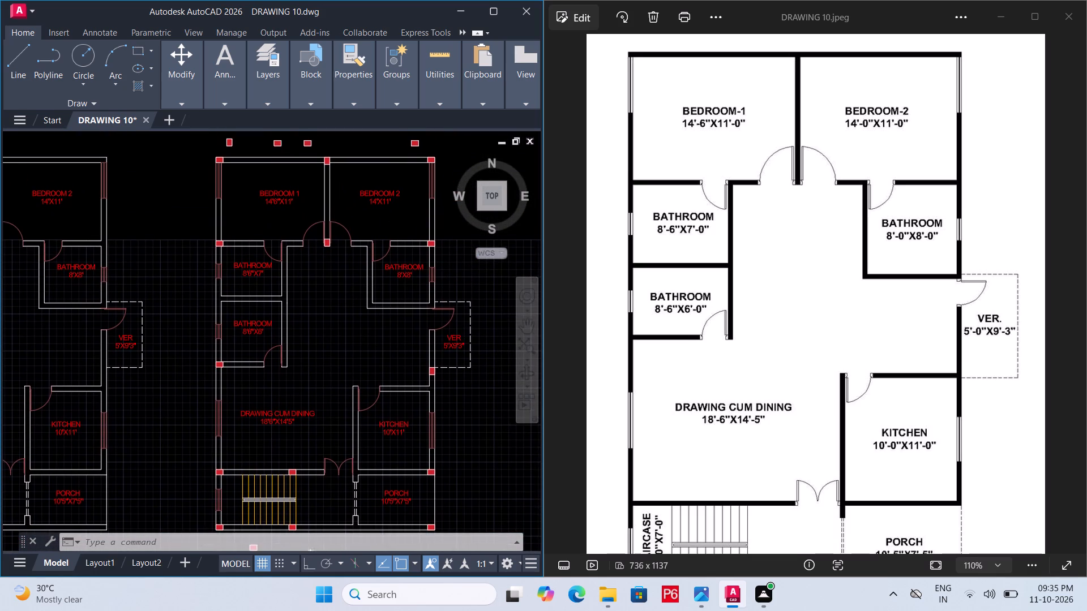
Copy the lower loose block below the staircase by its upper-right corner to the top-right corner of the dining–kitchen wall's upper end, and save.
{"action": "middle_click_drag", "start_coordinate": [309, 556], "coordinate": [322, 438]}
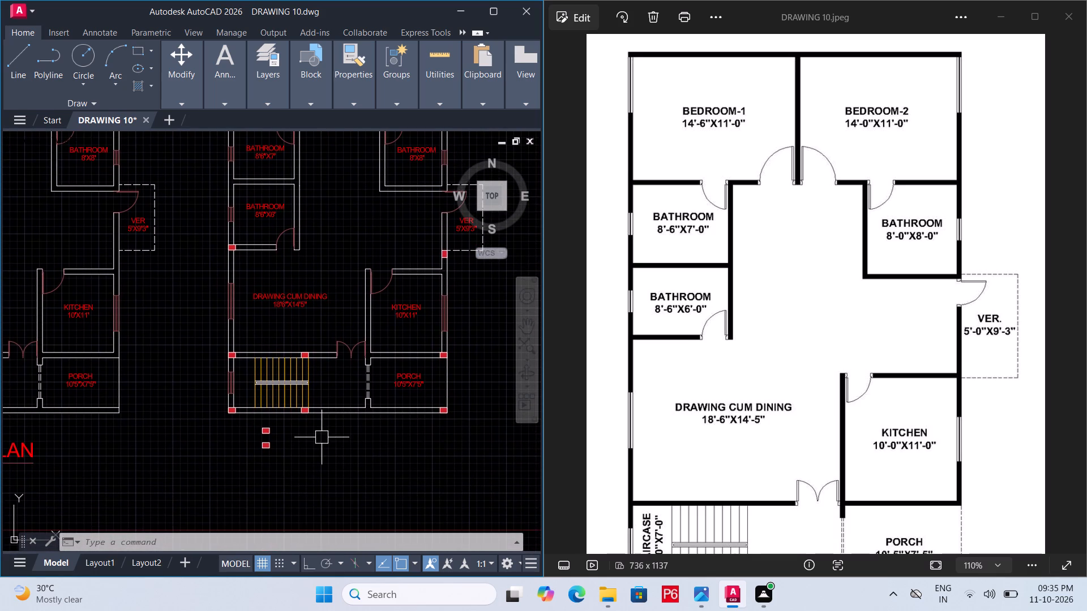
{"action": "scroll", "coordinate": [322, 437], "scroll_direction": "up", "scroll_amount": 1}
{"action": "left_click", "coordinate": [215, 439]}
{"action": "double_click", "coordinate": [260, 471]}
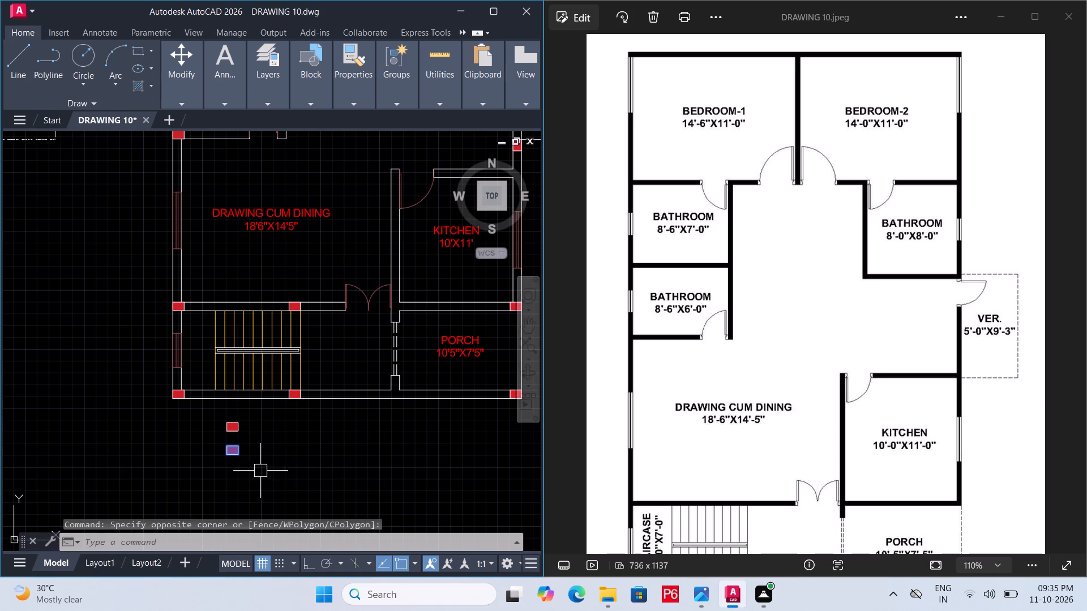
{"action": "type", "text": "CO"}
{"action": "key", "text": "space"}
{"action": "left_click", "coordinate": [237, 447]}
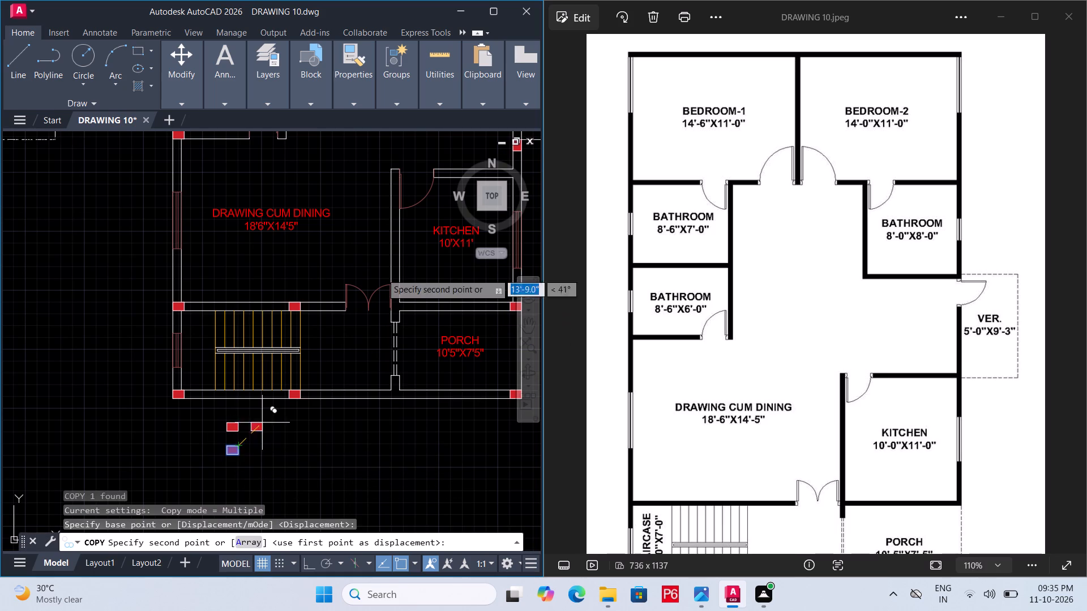
{"action": "middle_click_drag", "start_coordinate": [332, 274], "coordinate": [267, 446]}
{"action": "scroll", "coordinate": [327, 350], "scroll_direction": "up", "scroll_amount": 2}
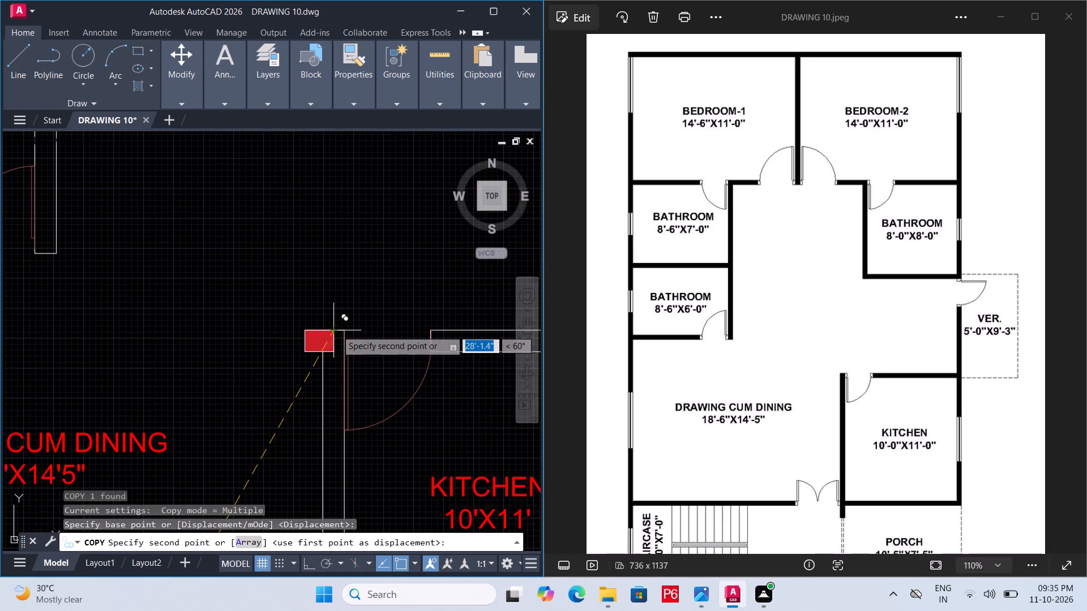
{"action": "left_click", "coordinate": [344, 330]}
{"action": "key", "text": "Escape"}
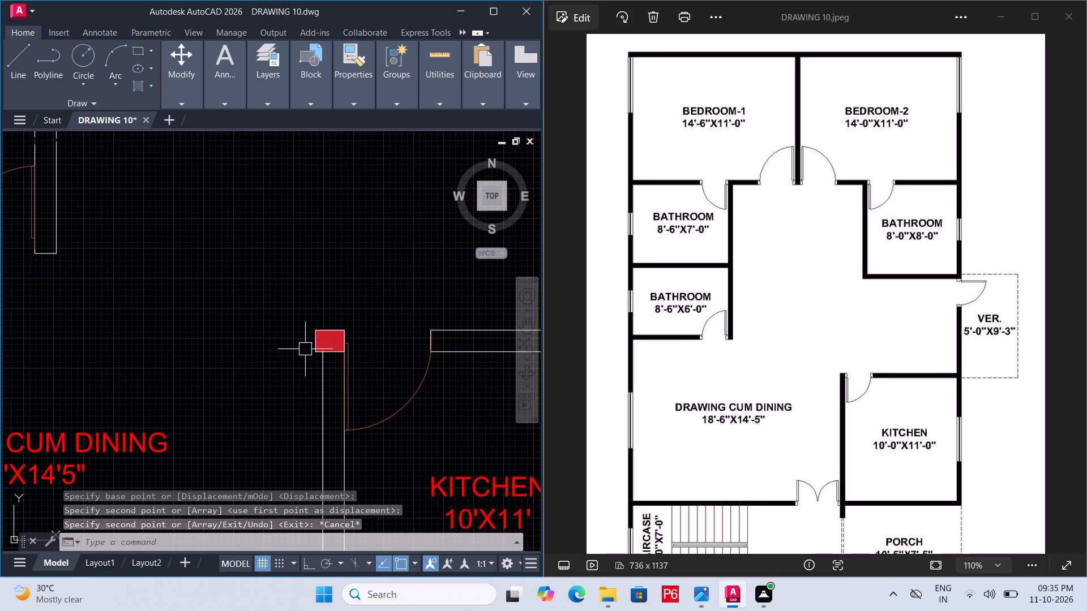
{"action": "key", "text": "ctrl+s"}
{"action": "key", "text": "ctrl+s"}
{"action": "key", "text": "ctrl+s"}
{"action": "key", "text": "ctrl+s"}
Inspect the block at the dining–kitchen wall's upper end and its alignment with the surrounding walls, keeping the drawing saved.
{"action": "scroll", "coordinate": [293, 354], "scroll_direction": "down", "scroll_amount": 2, "text": "ctrl"}
{"action": "scroll", "coordinate": [307, 352], "scroll_direction": "up", "scroll_amount": 4}
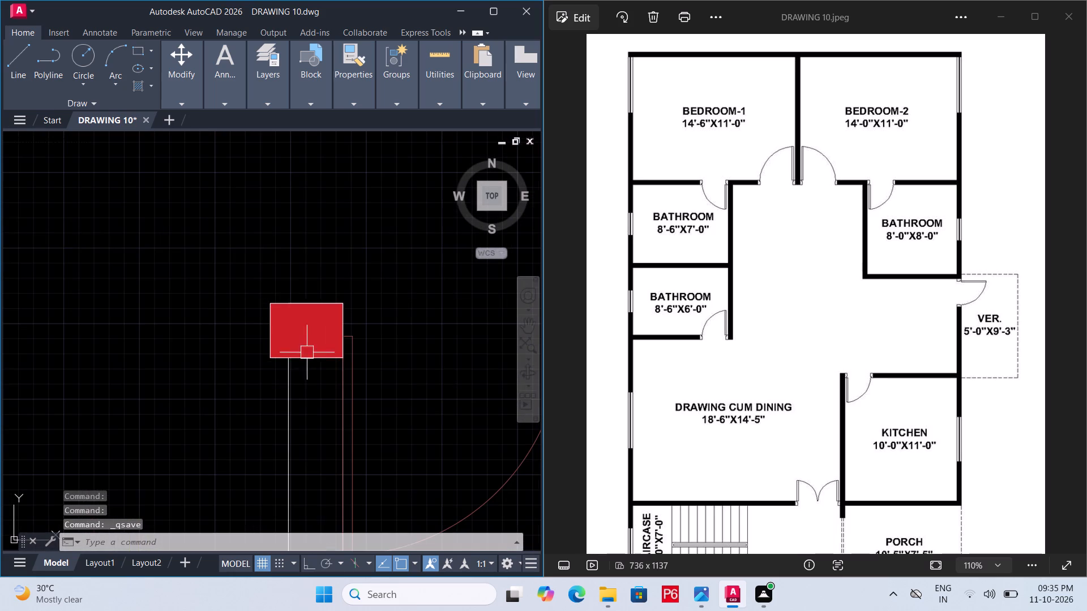
{"action": "left_click", "coordinate": [320, 354]}
{"action": "scroll", "coordinate": [273, 359], "scroll_direction": "down", "scroll_amount": 2}
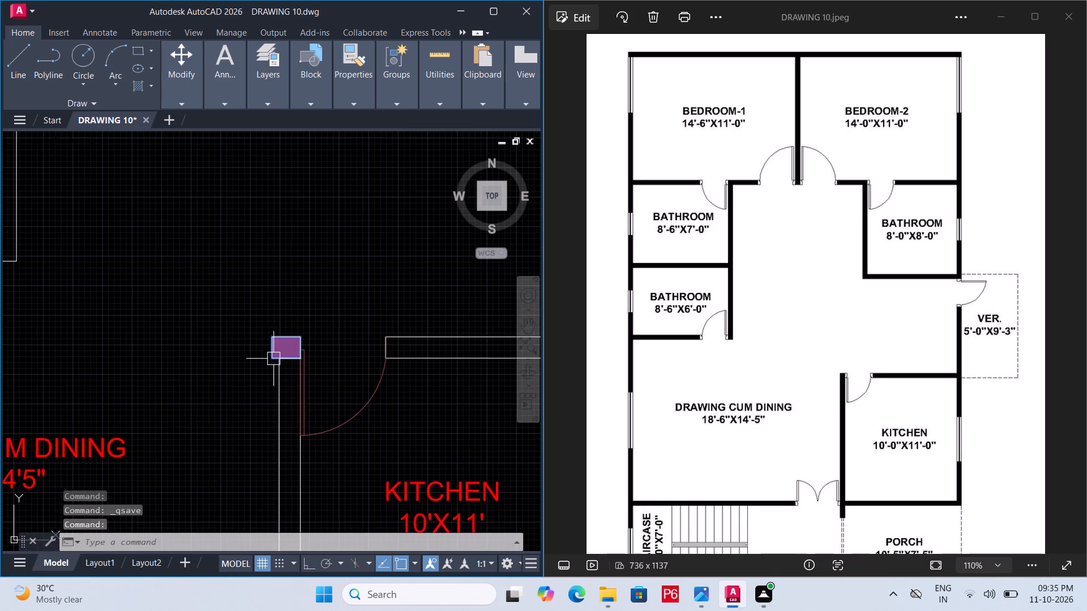
{"action": "key", "text": "ctrl+s"}
{"action": "key", "text": "ctrl+s"}
{"action": "key", "text": "ctrl+s"}
{"action": "key", "text": "ctrl+s"}
{"action": "scroll", "coordinate": [273, 359], "scroll_direction": "down", "scroll_amount": 3, "text": "ctrl"}
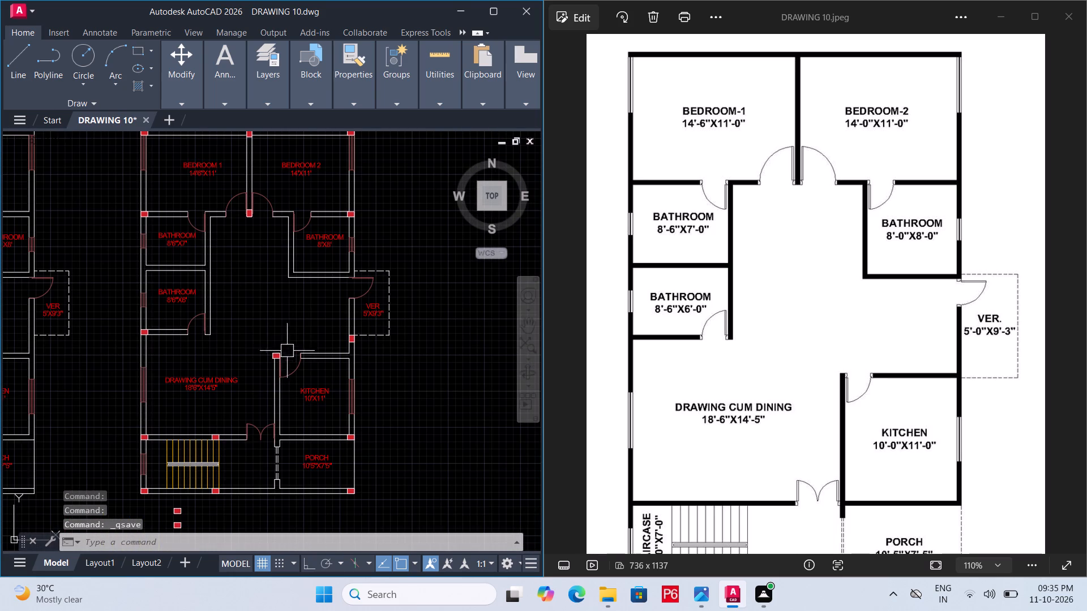
{"action": "middle_click_drag", "start_coordinate": [239, 358], "coordinate": [329, 360]}
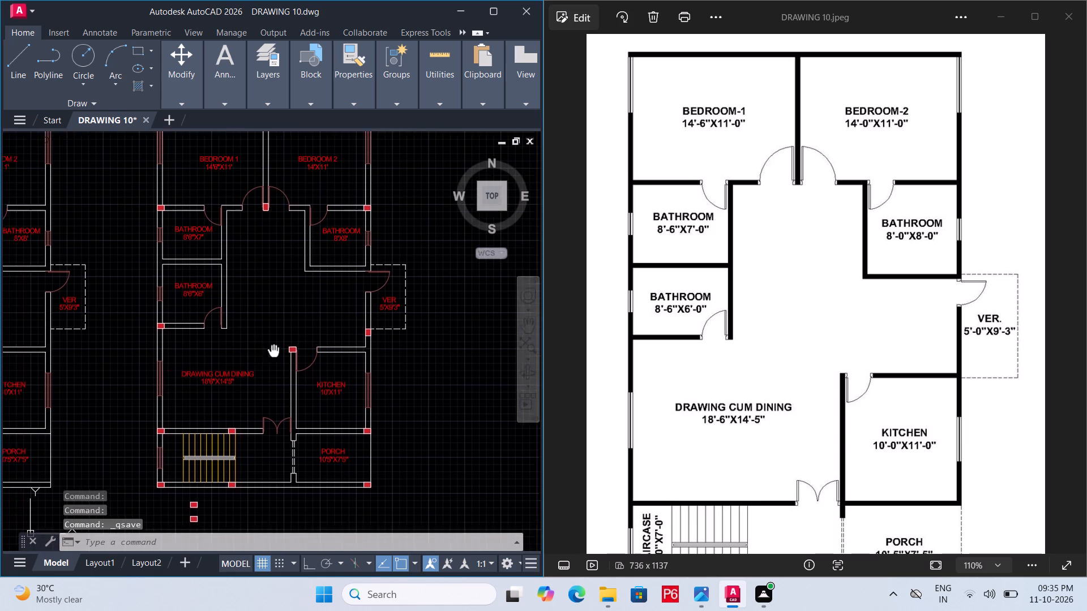
{"action": "middle_click_drag", "start_coordinate": [329, 360], "coordinate": [329, 360]}
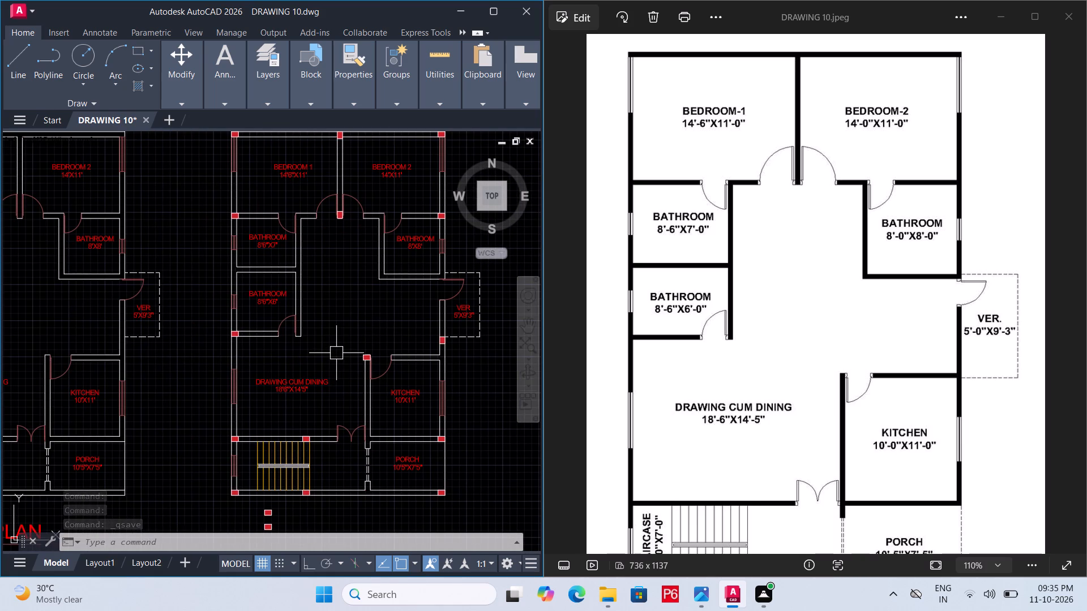
{"action": "middle_click_drag", "start_coordinate": [336, 353], "coordinate": [318, 354]}
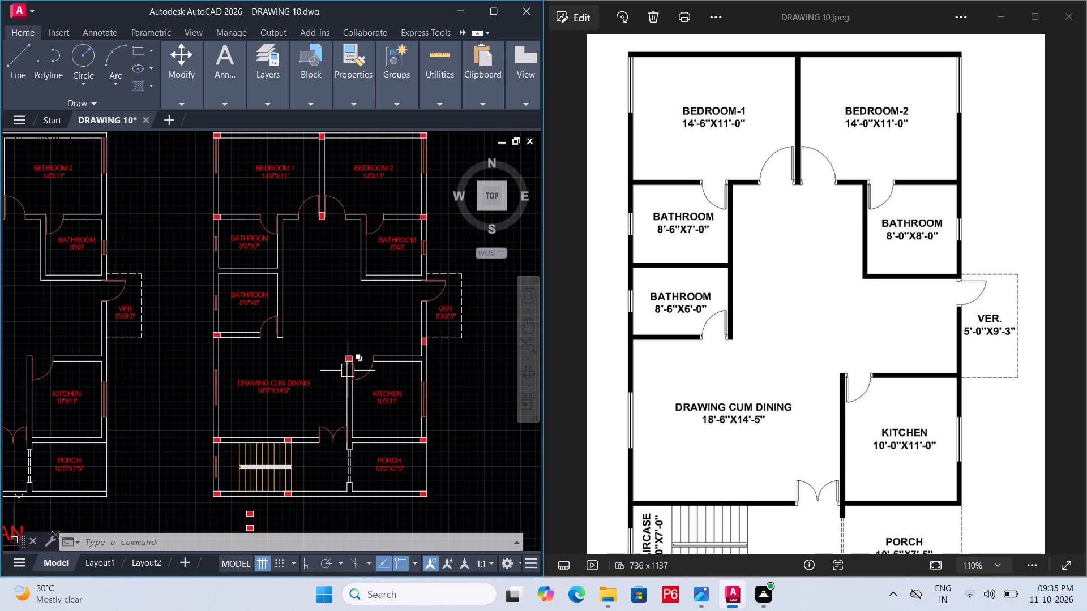
{"action": "scroll", "coordinate": [348, 371], "scroll_direction": "up", "scroll_amount": 3}
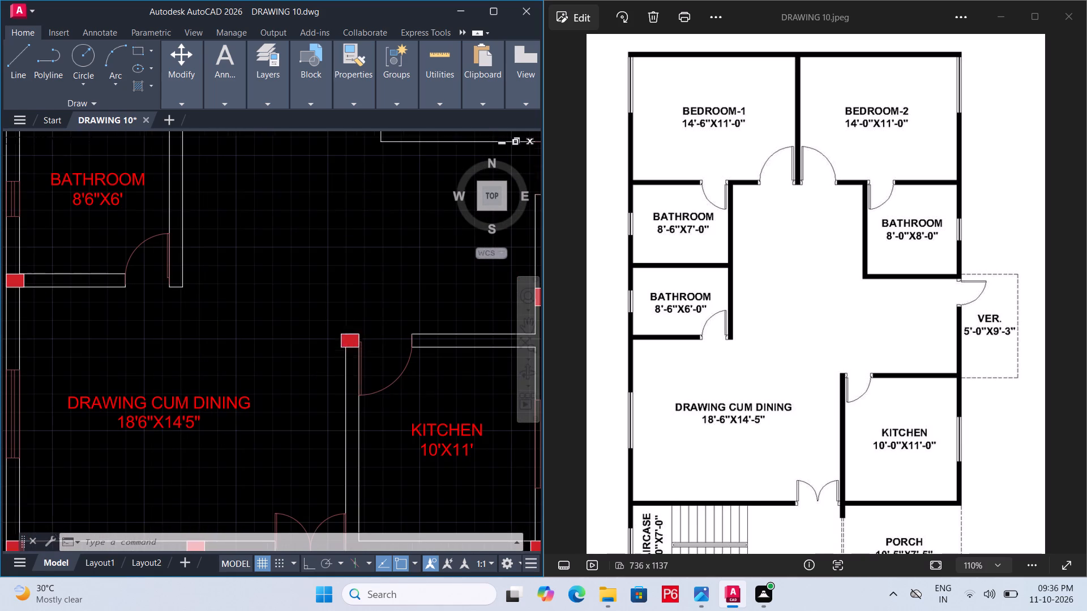
{"action": "scroll", "coordinate": [348, 346], "scroll_direction": "up", "scroll_amount": 2}
{"action": "left_click", "coordinate": [319, 354]}
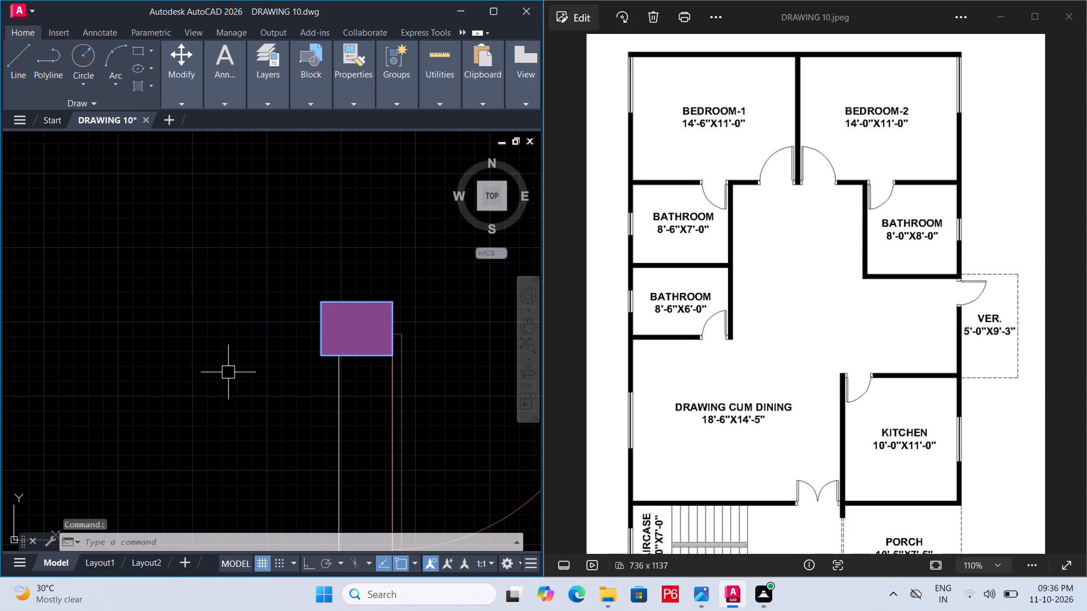
{"action": "scroll", "coordinate": [186, 372], "scroll_direction": "down", "scroll_amount": 2}
{"action": "scroll", "coordinate": [352, 342], "scroll_direction": "down", "scroll_amount": 2}
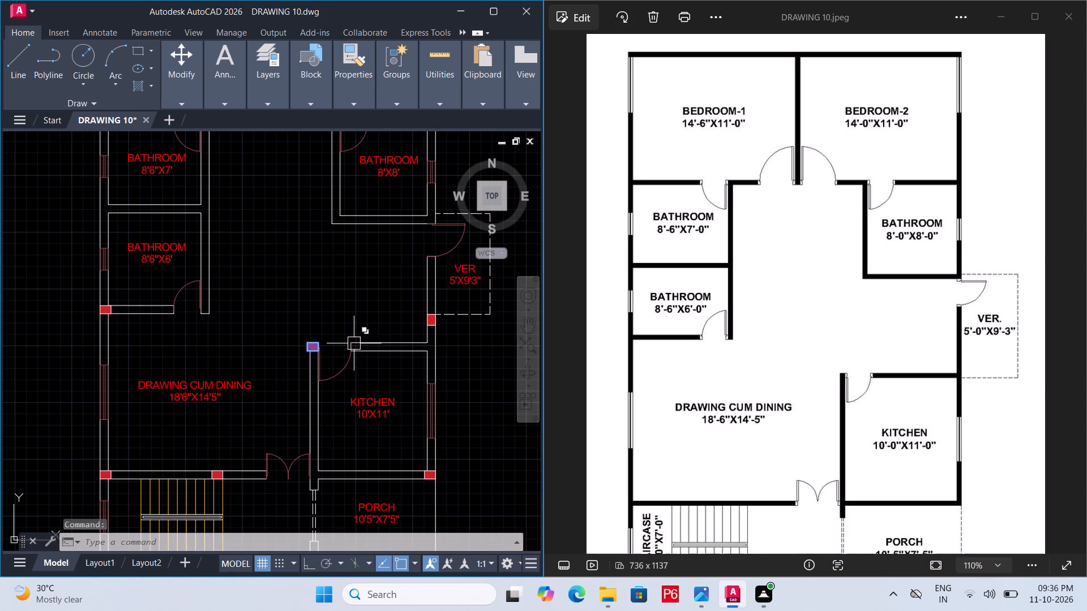
{"action": "key", "text": "Escape"}
{"action": "key", "text": "ctrl+s"}
{"action": "key", "text": "ctrl+s"}
{"action": "key", "text": "ctrl+s"}
{"action": "key", "text": "ctrl+s"}
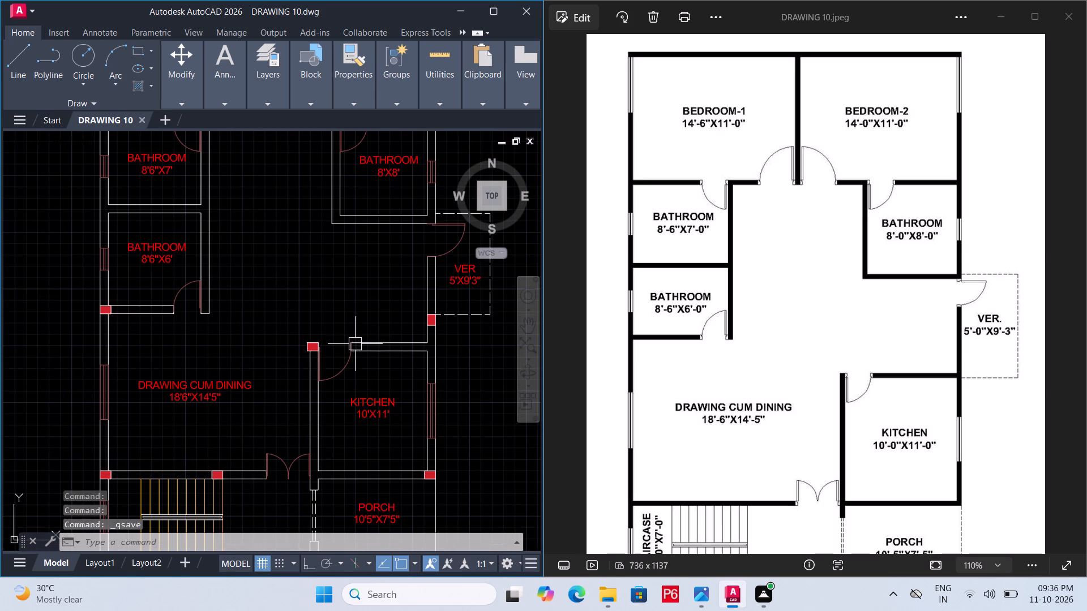
{"action": "key", "text": "ctrl+s"}
{"action": "key", "text": "ctrl+s"}
{"action": "key", "text": "ctrl+s"}
{"action": "key", "text": "ctrl+s"}
{"action": "key", "text": "ctrl+s"}
{"action": "scroll", "coordinate": [355, 344], "scroll_direction": "down", "scroll_amount": 1}
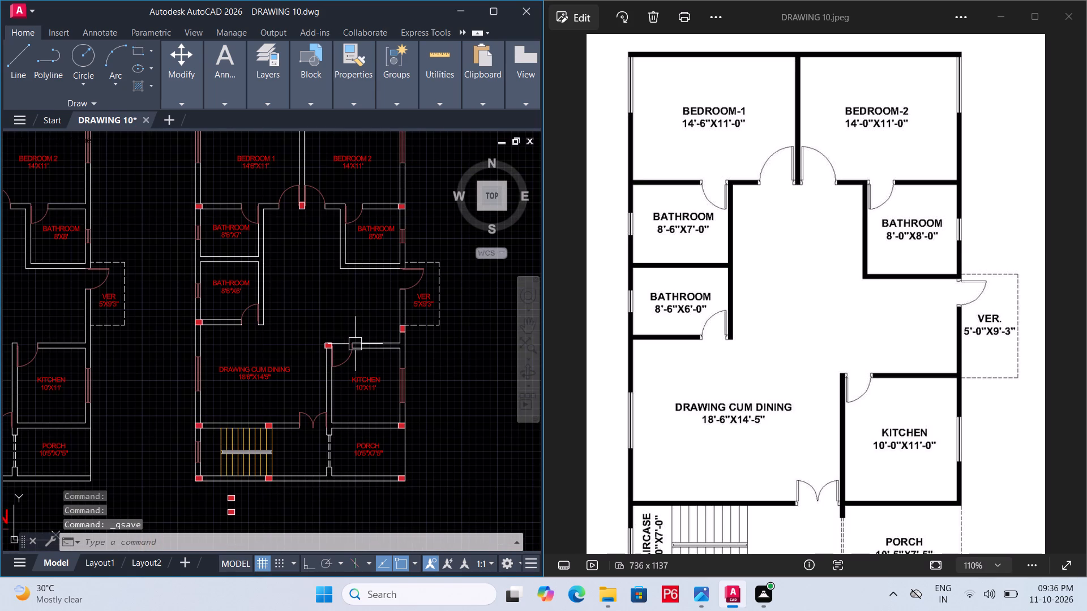
Erase the two loose column blocks below the staircase of the hatch-free plan.
{"action": "middle_click_drag", "start_coordinate": [355, 343], "coordinate": [394, 262]}
{"action": "scroll", "coordinate": [367, 352], "scroll_direction": "down", "scroll_amount": 1}
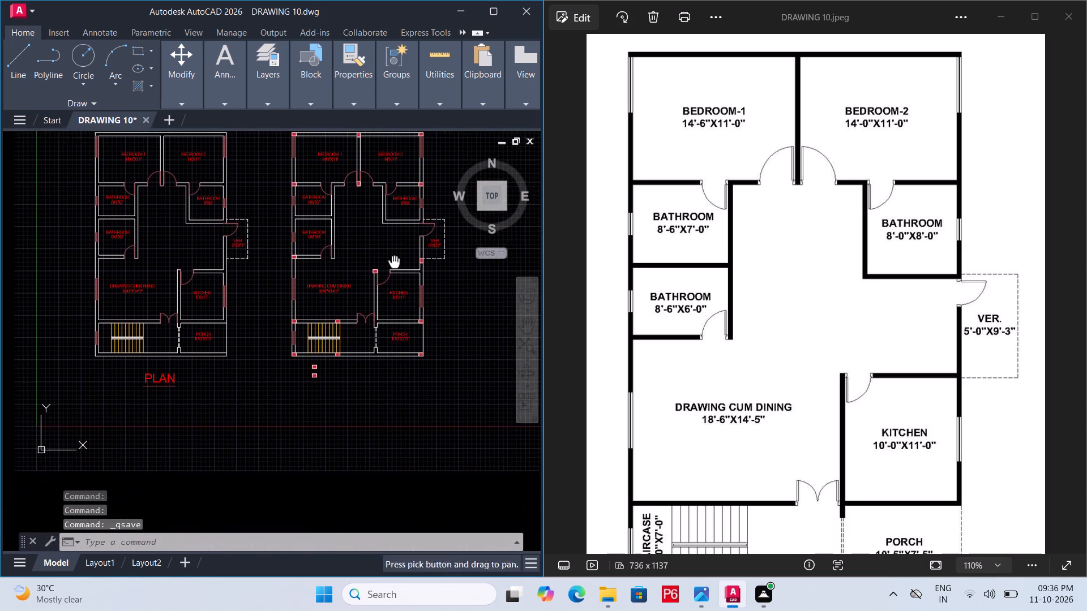
{"action": "scroll", "coordinate": [310, 382], "scroll_direction": "up", "scroll_amount": 3}
{"action": "left_click", "coordinate": [300, 295]}
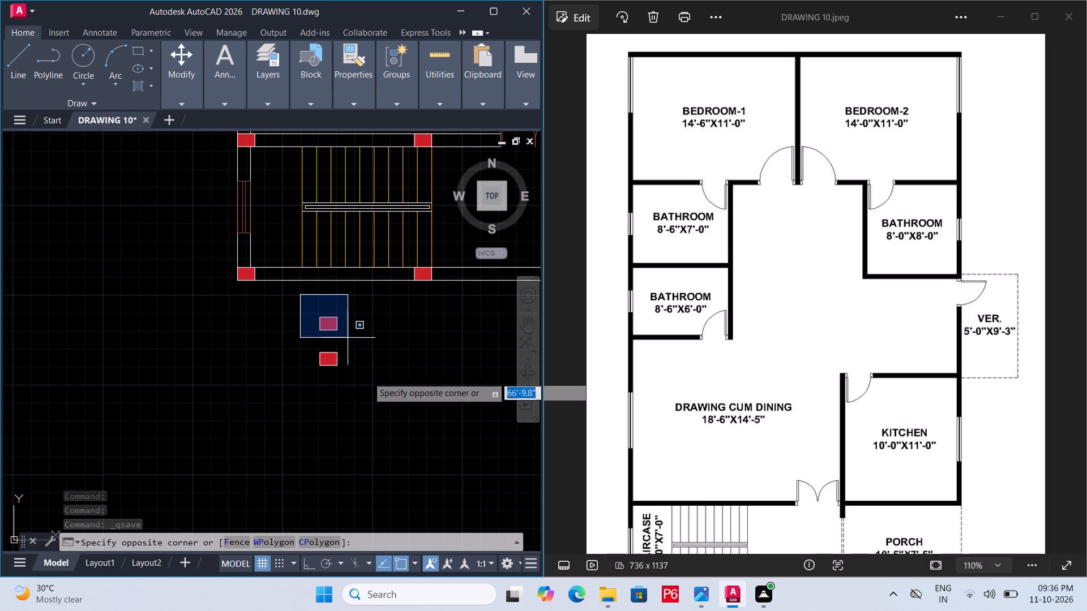
{"action": "left_click", "coordinate": [371, 389]}
{"action": "key", "text": "Delete"}
Erase the three loose column blocks above Bedroom 1 of the hatch-free plan.
{"action": "scroll", "coordinate": [366, 382], "scroll_direction": "down", "scroll_amount": 3}
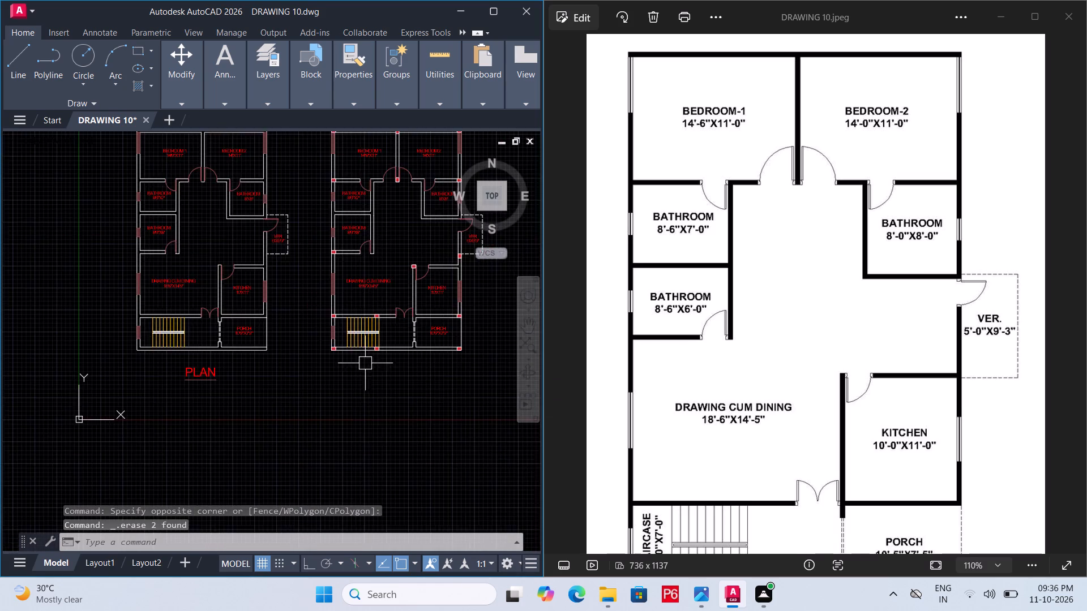
{"action": "middle_click_drag", "start_coordinate": [361, 372], "coordinate": [322, 494]}
{"action": "scroll", "coordinate": [325, 239], "scroll_direction": "up", "scroll_amount": 3}
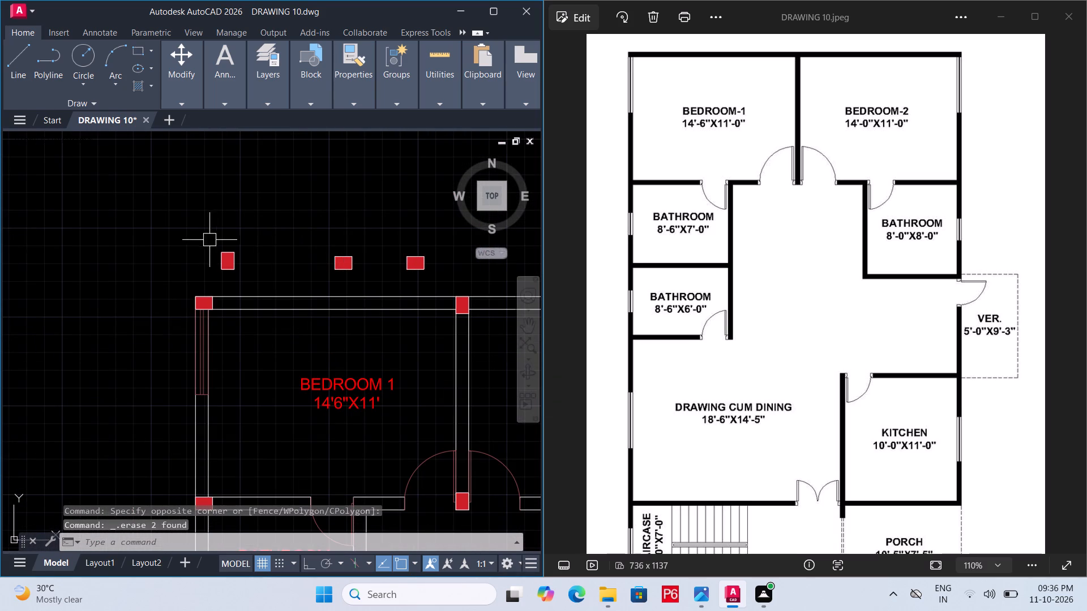
{"action": "left_click", "coordinate": [184, 230]}
{"action": "middle_click_drag", "start_coordinate": [330, 280], "coordinate": [128, 276]}
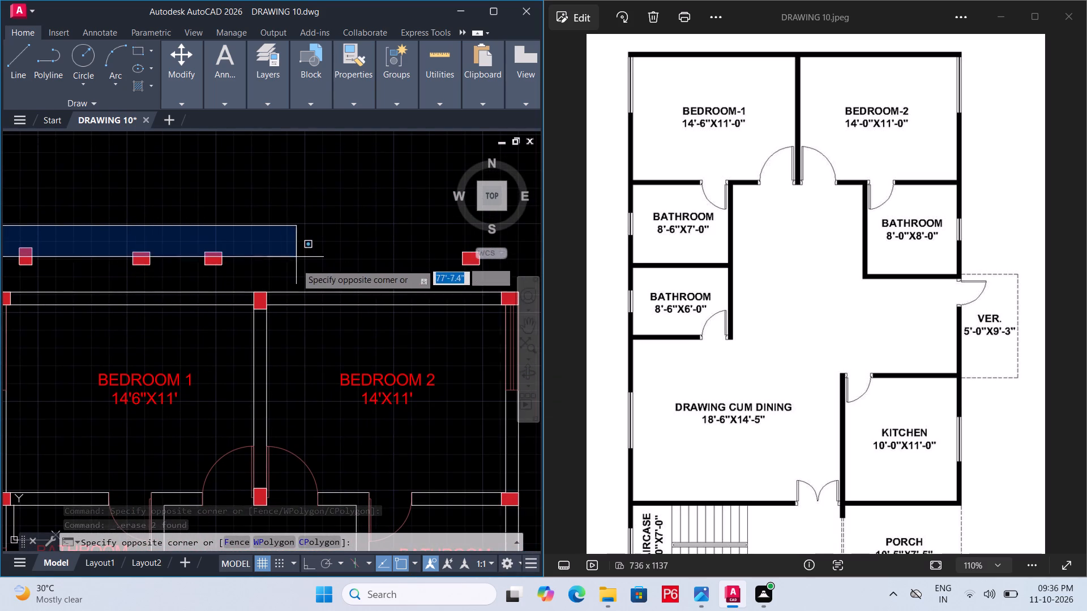
{"action": "left_click", "coordinate": [272, 279]}
{"action": "key", "text": "Delete"}
Erase the remaining loose column block above Bedroom 2 and save the drawing.
{"action": "scroll", "coordinate": [266, 279], "scroll_direction": "down", "scroll_amount": 1}
{"action": "middle_click_drag", "start_coordinate": [259, 279], "coordinate": [223, 279]}
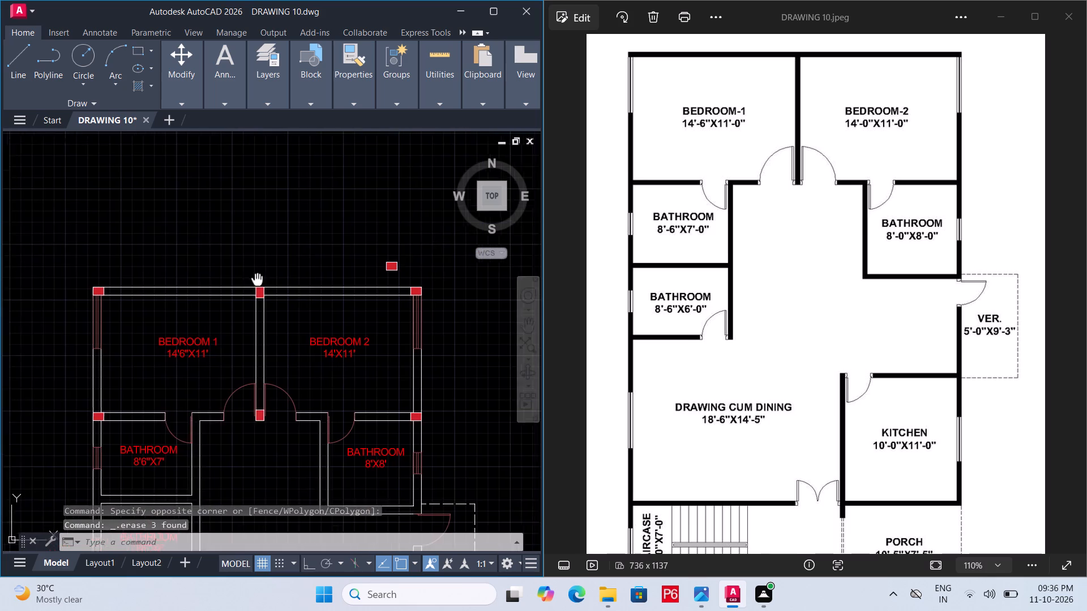
{"action": "middle_click_drag", "start_coordinate": [223, 279], "coordinate": [207, 281]}
{"action": "left_click", "coordinate": [298, 256]}
{"action": "left_click", "coordinate": [367, 275]}
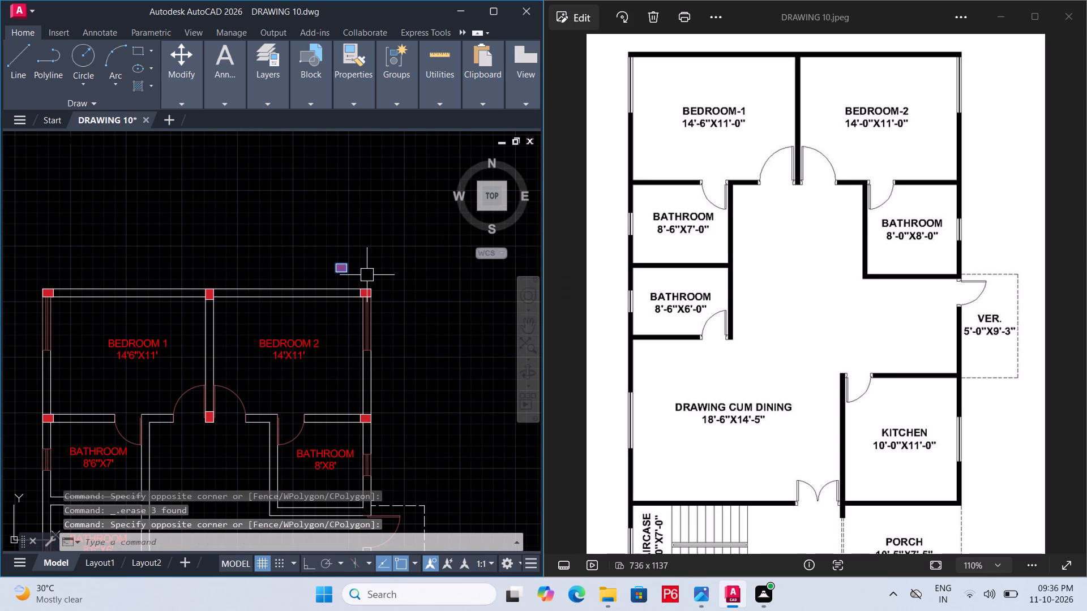
{"action": "key", "text": "Delete"}
{"action": "key", "text": "ctrl+s"}
{"action": "key", "text": "ctrl+s"}
{"action": "key", "text": "ctrl+s"}
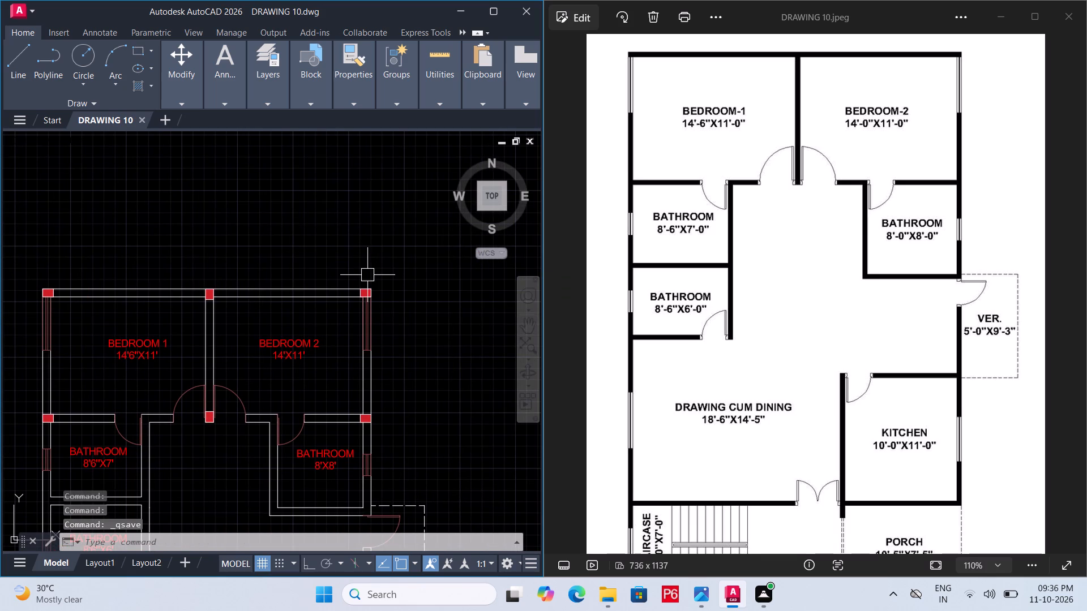
{"action": "key", "text": "ctrl+s"}
{"action": "key", "text": "ctrl+s"}
Examine the column layout across the hatch-free plan, from the bedrooms to the staircase and porch, for walls still lacking columns.
{"action": "scroll", "coordinate": [367, 275], "scroll_direction": "down", "scroll_amount": 2}
{"action": "middle_click_drag", "start_coordinate": [367, 274], "coordinate": [378, 243]}
{"action": "scroll", "coordinate": [322, 289], "scroll_direction": "up", "scroll_amount": 1}
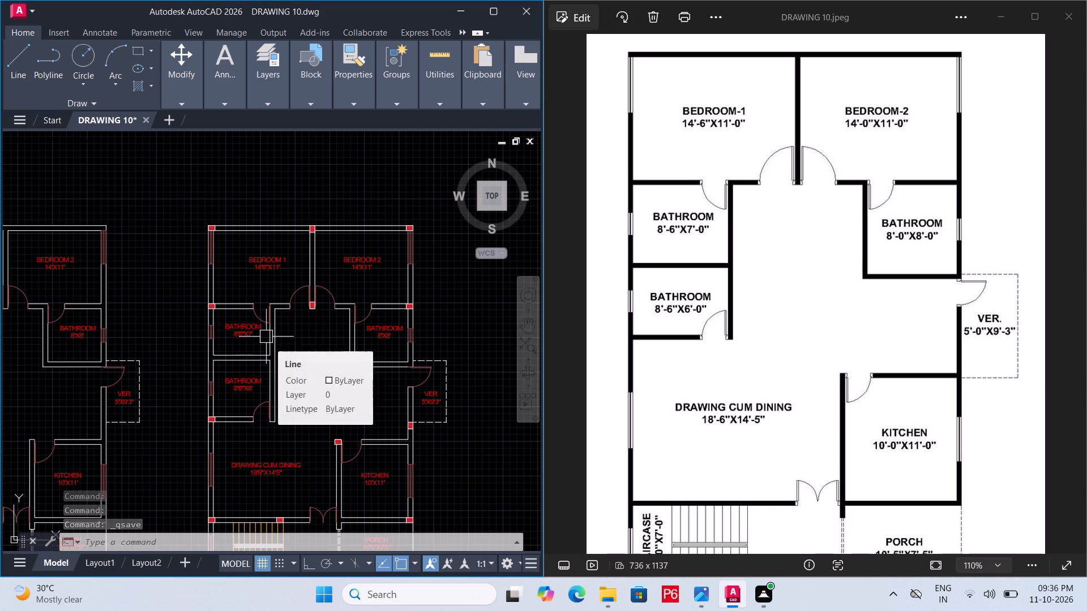
{"action": "middle_click_drag", "start_coordinate": [293, 337], "coordinate": [394, 249]}
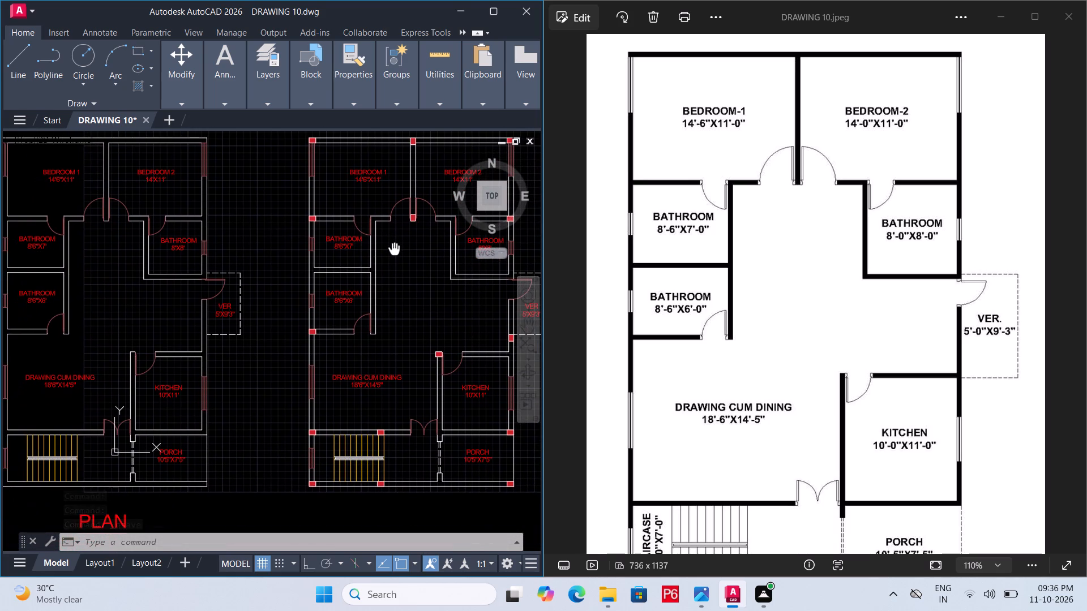
{"action": "middle_click_drag", "start_coordinate": [394, 249], "coordinate": [391, 256]}
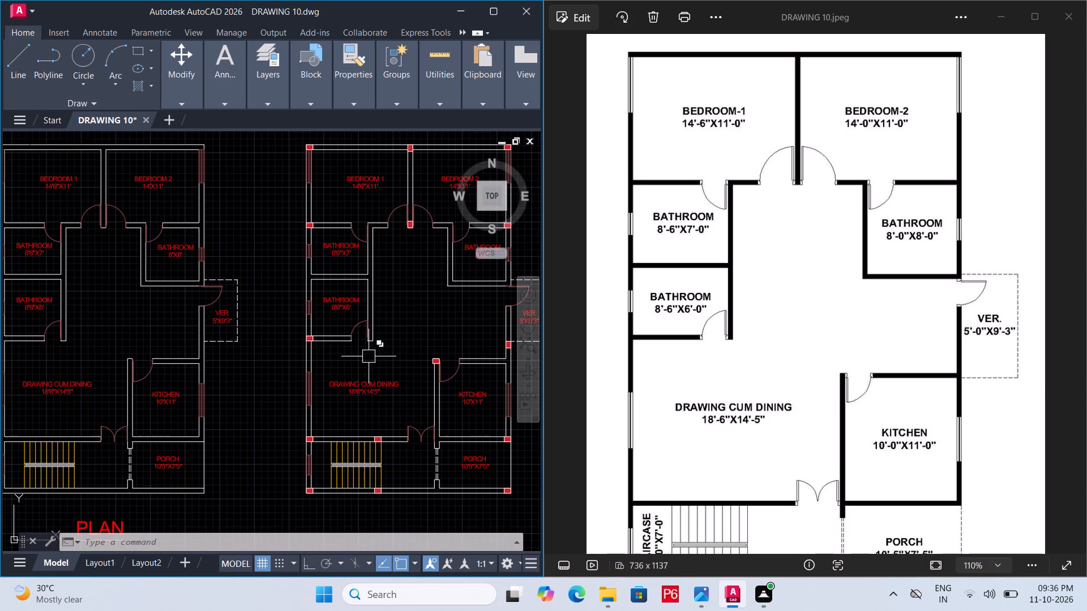
{"action": "middle_click_drag", "start_coordinate": [369, 362], "coordinate": [343, 308]}
{"action": "middle_click_drag", "start_coordinate": [396, 302], "coordinate": [384, 282]}
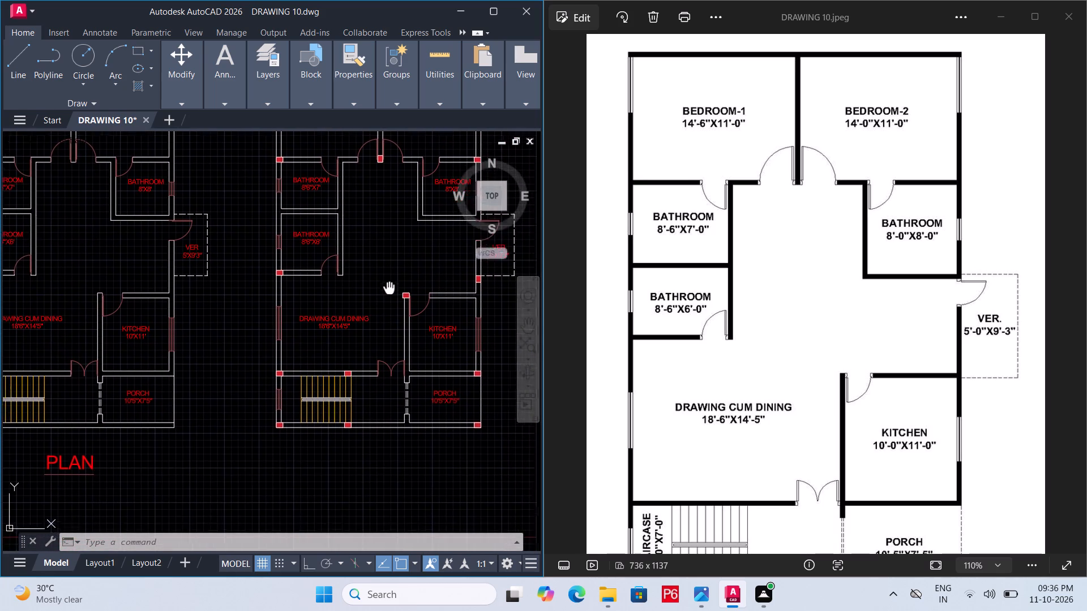
{"action": "middle_click_drag", "start_coordinate": [384, 282], "coordinate": [378, 277]}
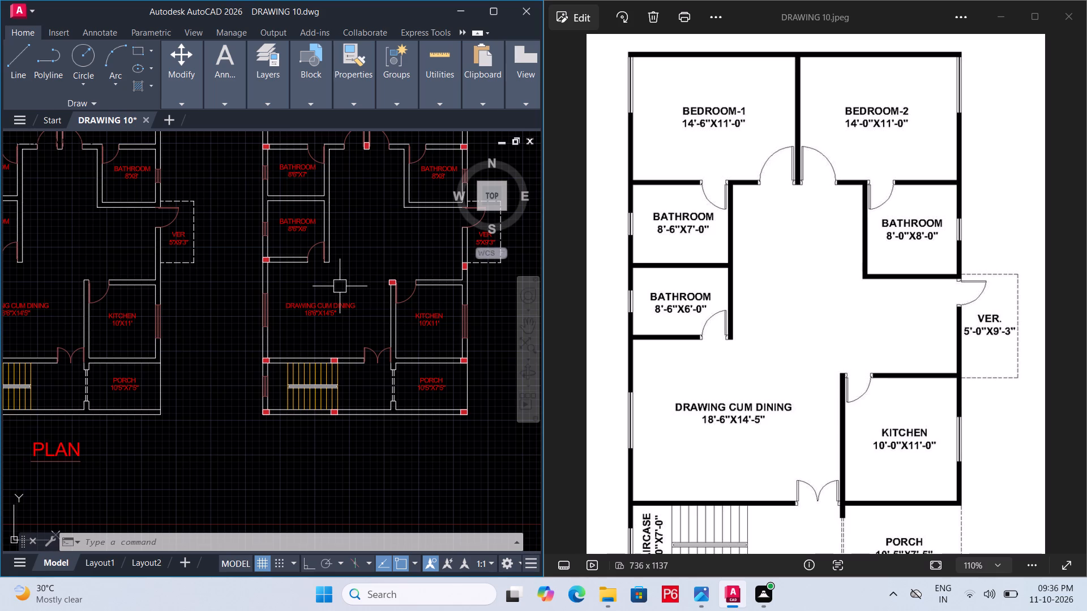
{"action": "middle_click_drag", "start_coordinate": [355, 273], "coordinate": [363, 339]}
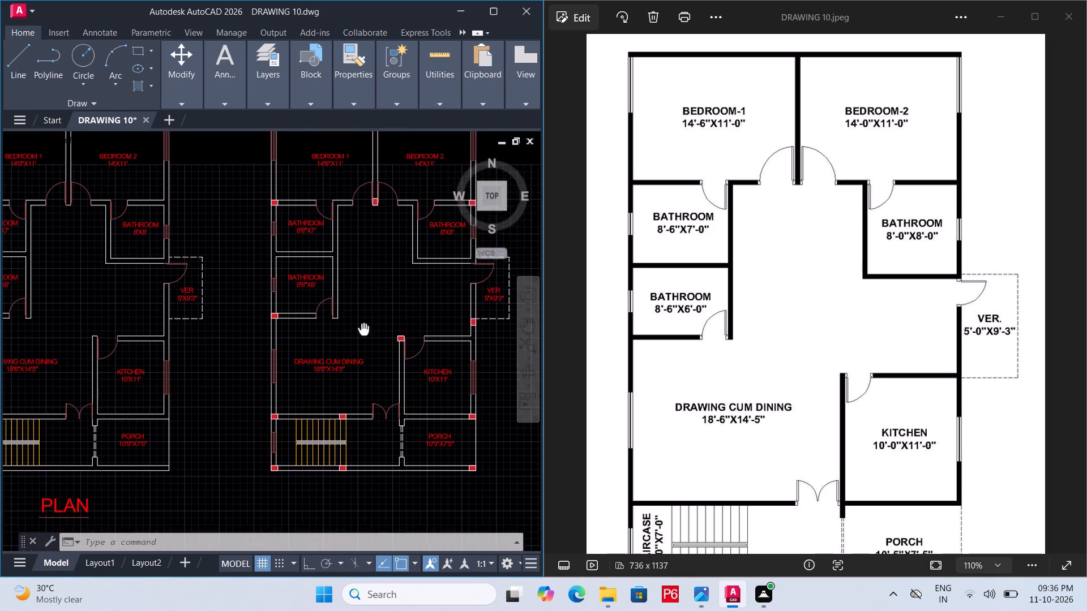
{"action": "middle_click_drag", "start_coordinate": [363, 339], "coordinate": [323, 363]}
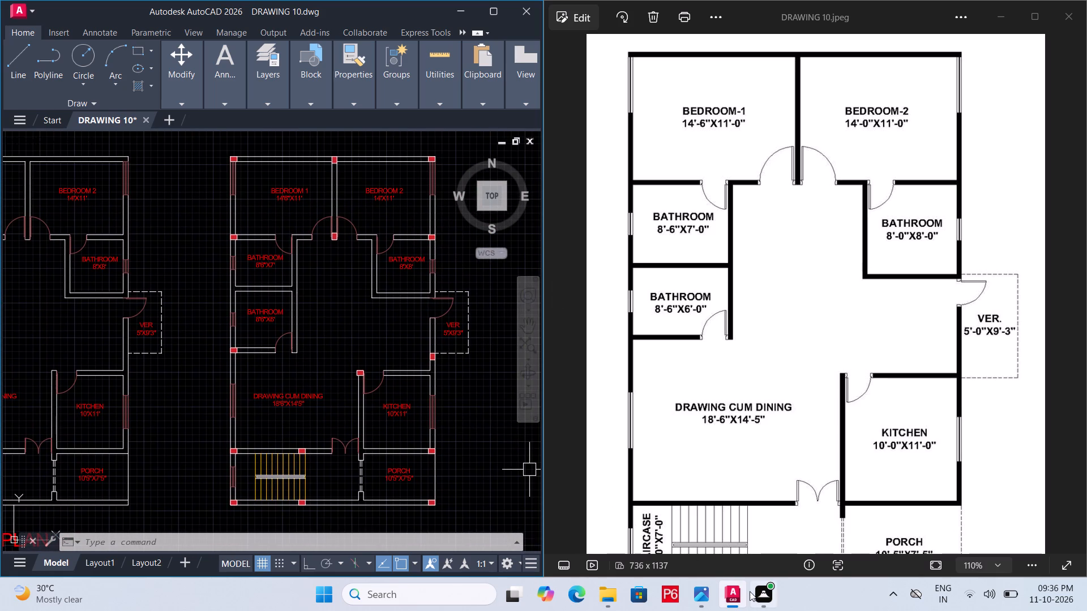
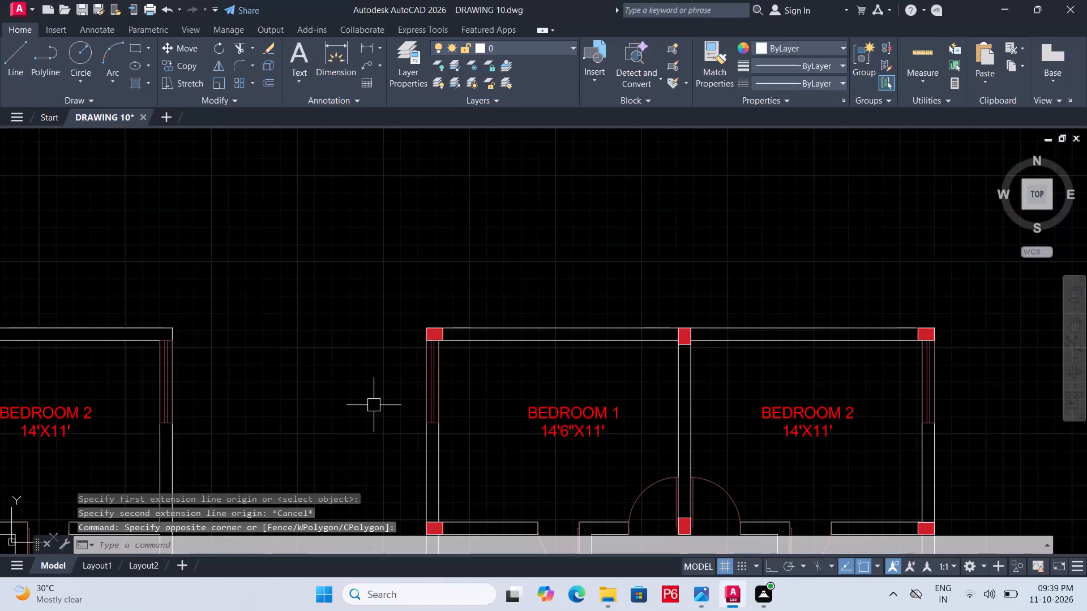
Save the drawing.
{"action": "key", "text": "ctrl+s"}
{"action": "key", "text": "ctrl+s"}
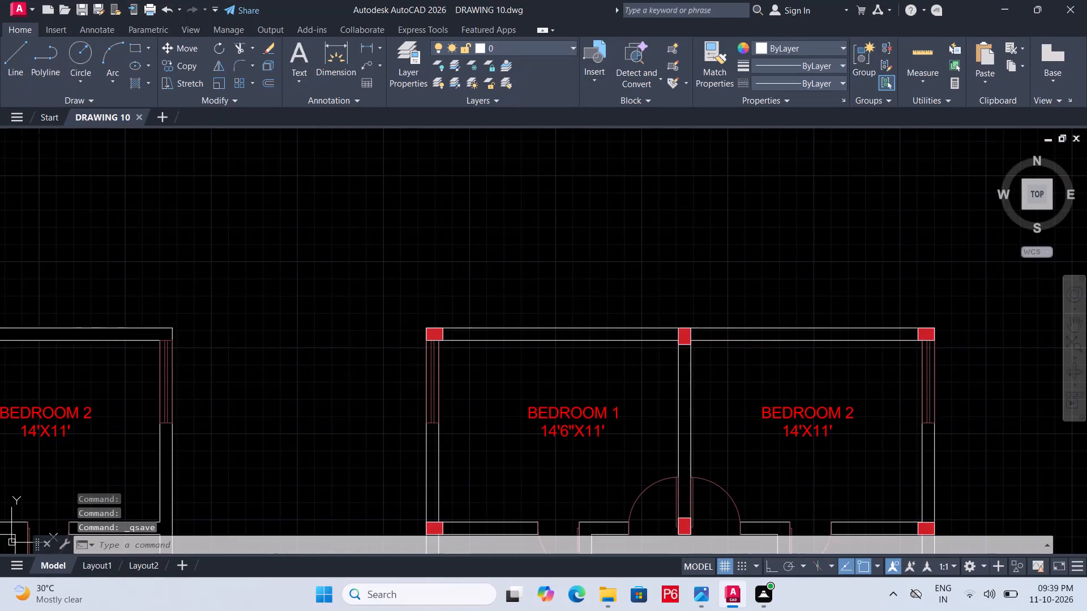
Turn on command history logging with LOGFILEON.
{"action": "middle_click_drag", "start_coordinate": [379, 404], "coordinate": [393, 253]}
{"action": "scroll", "coordinate": [380, 331], "scroll_direction": "down", "scroll_amount": 1}
{"action": "middle_click_drag", "start_coordinate": [489, 397], "coordinate": [494, 320]}
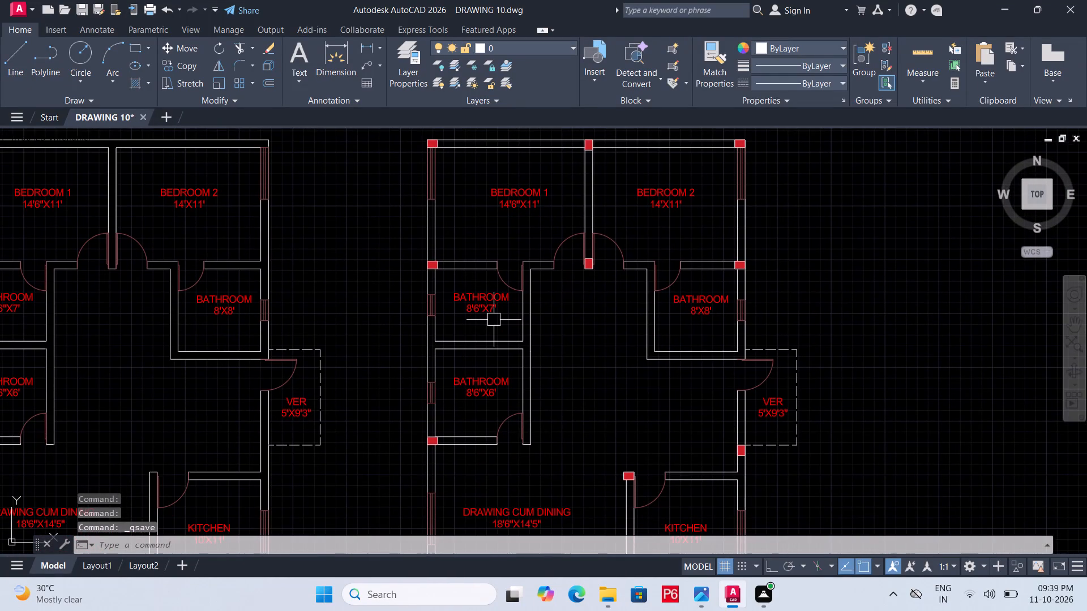
{"action": "type", "text": "LOG"}
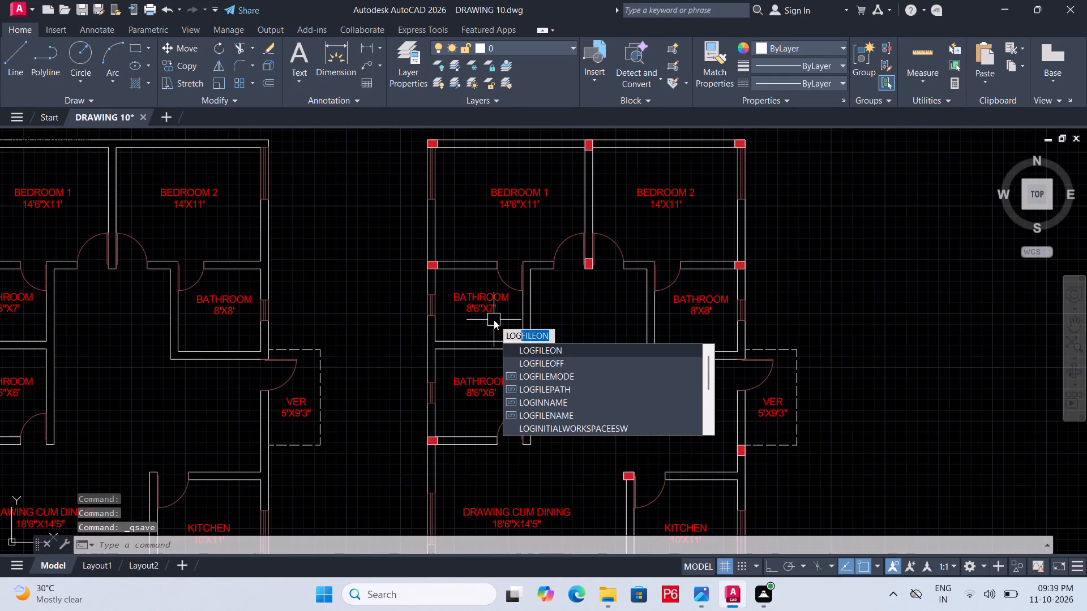
{"action": "left_click", "coordinate": [545, 351]}
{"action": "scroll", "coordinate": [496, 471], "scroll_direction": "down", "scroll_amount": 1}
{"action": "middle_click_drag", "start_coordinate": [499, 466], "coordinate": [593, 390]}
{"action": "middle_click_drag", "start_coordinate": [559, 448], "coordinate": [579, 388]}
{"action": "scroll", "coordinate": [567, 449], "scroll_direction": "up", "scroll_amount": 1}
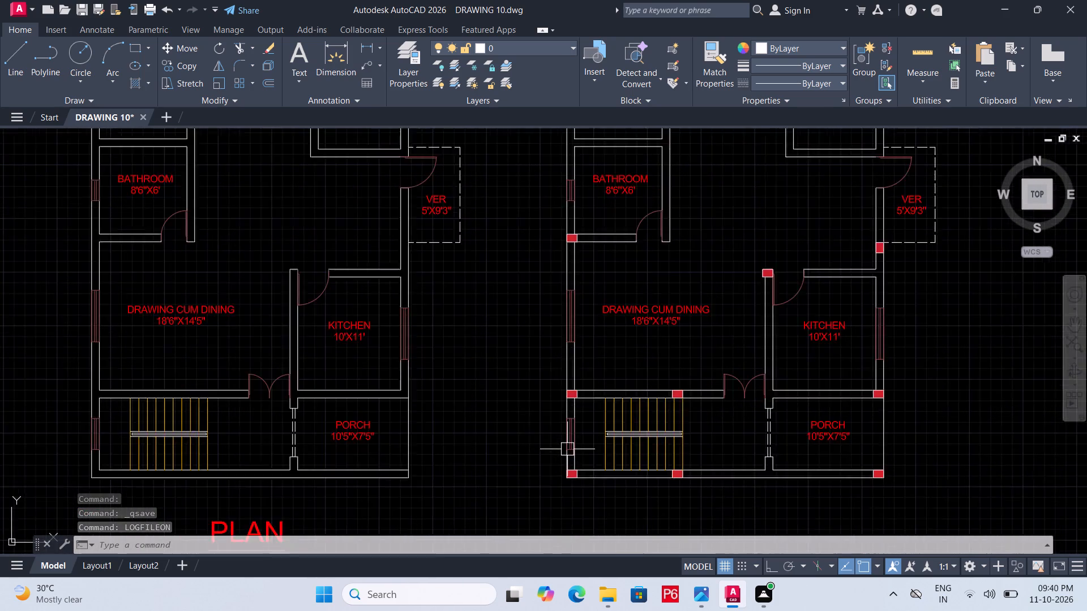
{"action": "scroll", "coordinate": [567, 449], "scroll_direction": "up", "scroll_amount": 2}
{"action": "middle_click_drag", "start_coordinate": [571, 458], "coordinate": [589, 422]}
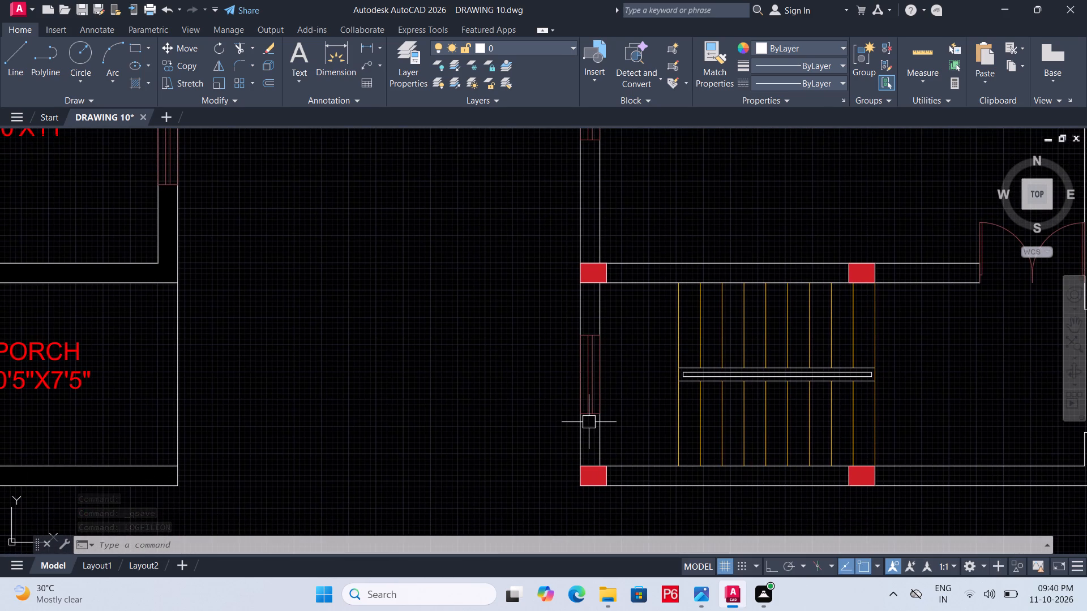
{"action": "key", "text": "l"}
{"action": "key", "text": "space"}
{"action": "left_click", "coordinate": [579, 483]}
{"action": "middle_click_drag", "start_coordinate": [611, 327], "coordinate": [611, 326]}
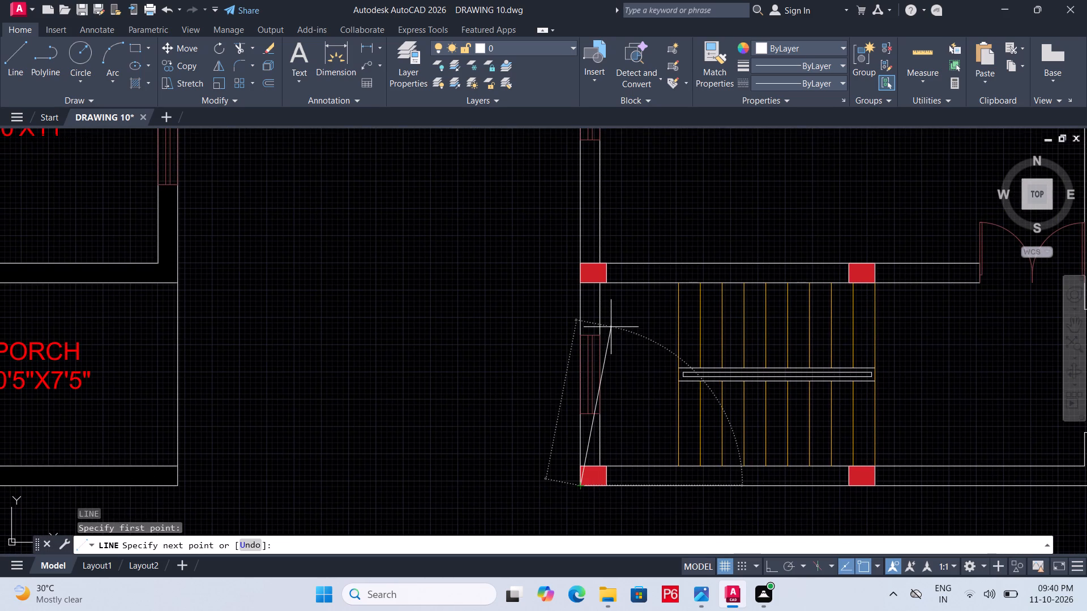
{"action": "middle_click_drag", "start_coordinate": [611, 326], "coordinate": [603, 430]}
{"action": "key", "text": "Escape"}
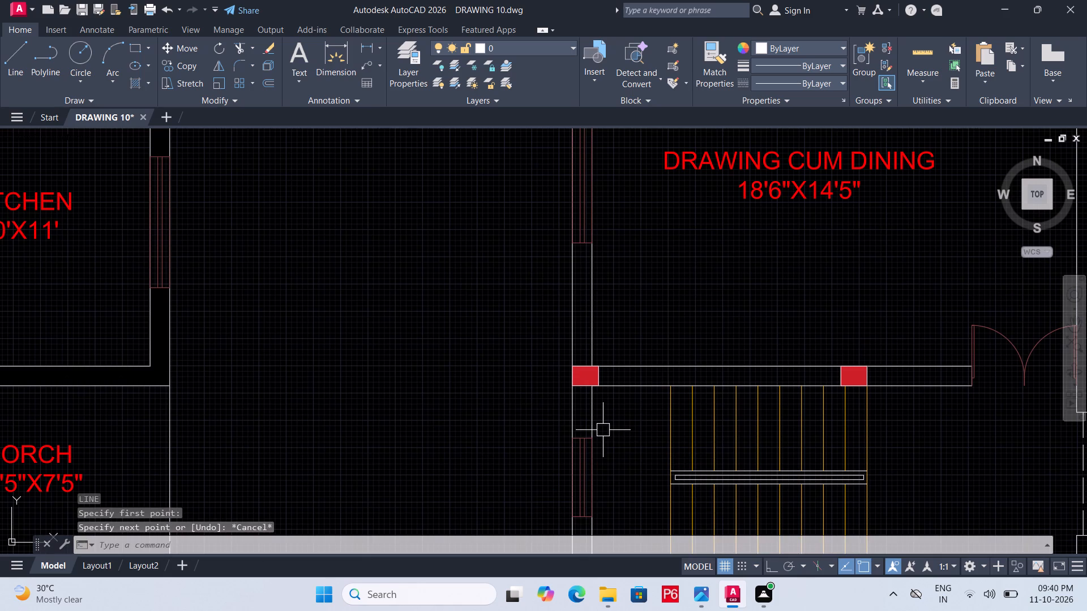
Add a vertical linear dimension along the column plan's outer left wall, from its bottom corner to its top corner, with Ortho on.
{"action": "type", "text": "DIMLIN"}
{"action": "key", "text": "space"}
{"action": "middle_click_drag", "start_coordinate": [588, 446], "coordinate": [594, 371]}
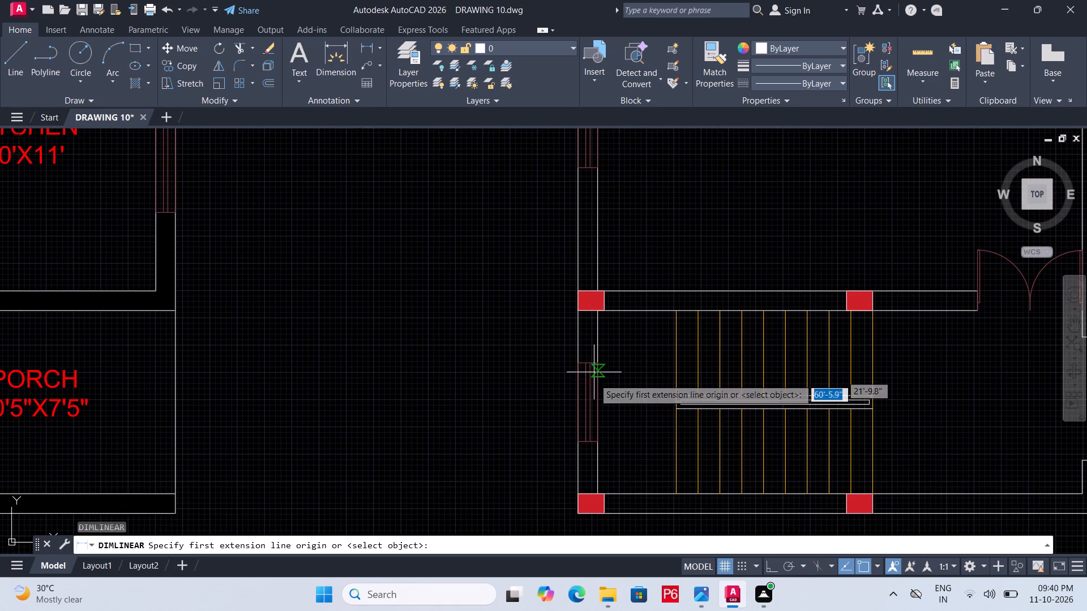
{"action": "middle_click_drag", "start_coordinate": [609, 448], "coordinate": [613, 388]}
{"action": "scroll", "coordinate": [594, 421], "scroll_direction": "up", "scroll_amount": 1}
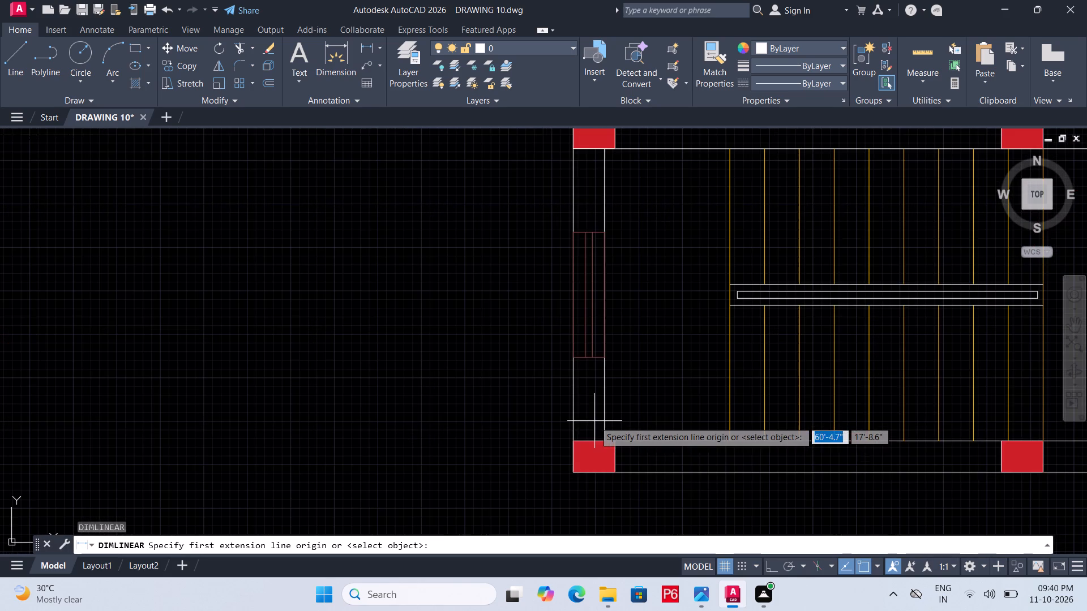
{"action": "scroll", "coordinate": [580, 434], "scroll_direction": "up", "scroll_amount": 1}
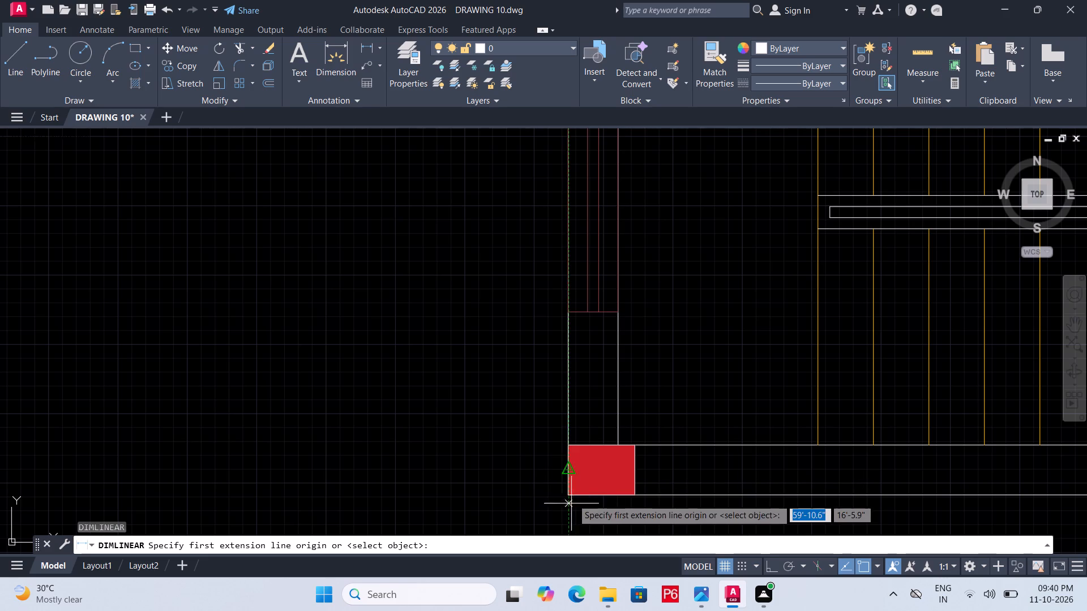
{"action": "left_click", "coordinate": [572, 499]}
{"action": "middle_click_drag", "start_coordinate": [584, 324], "coordinate": [584, 439]}
{"action": "scroll", "coordinate": [584, 442], "scroll_direction": "down", "scroll_amount": 1}
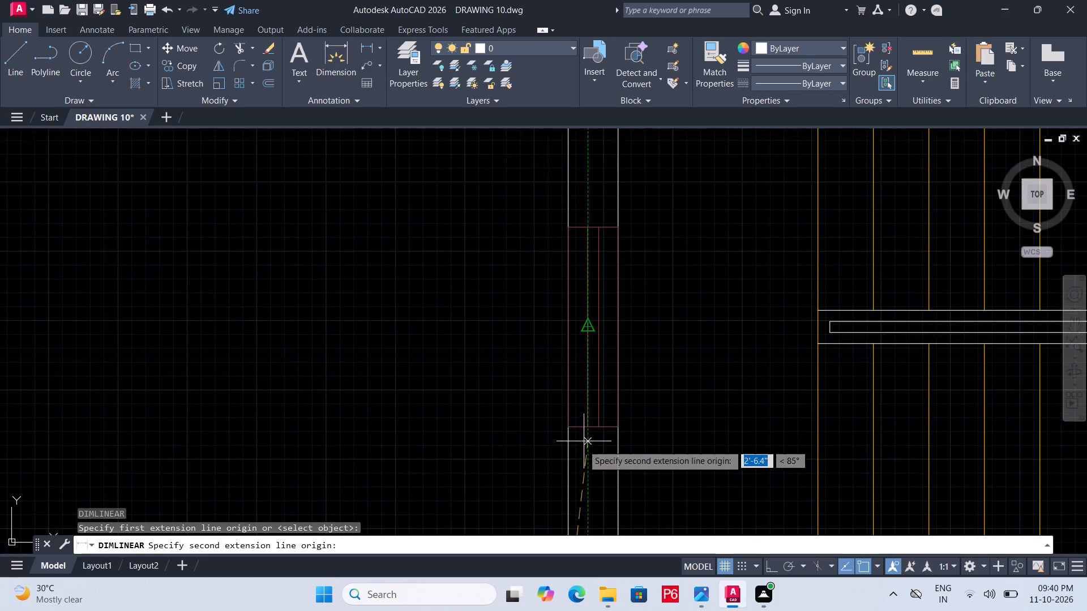
{"action": "scroll", "coordinate": [583, 445], "scroll_direction": "down", "scroll_amount": 1}
{"action": "key", "text": "F8"}
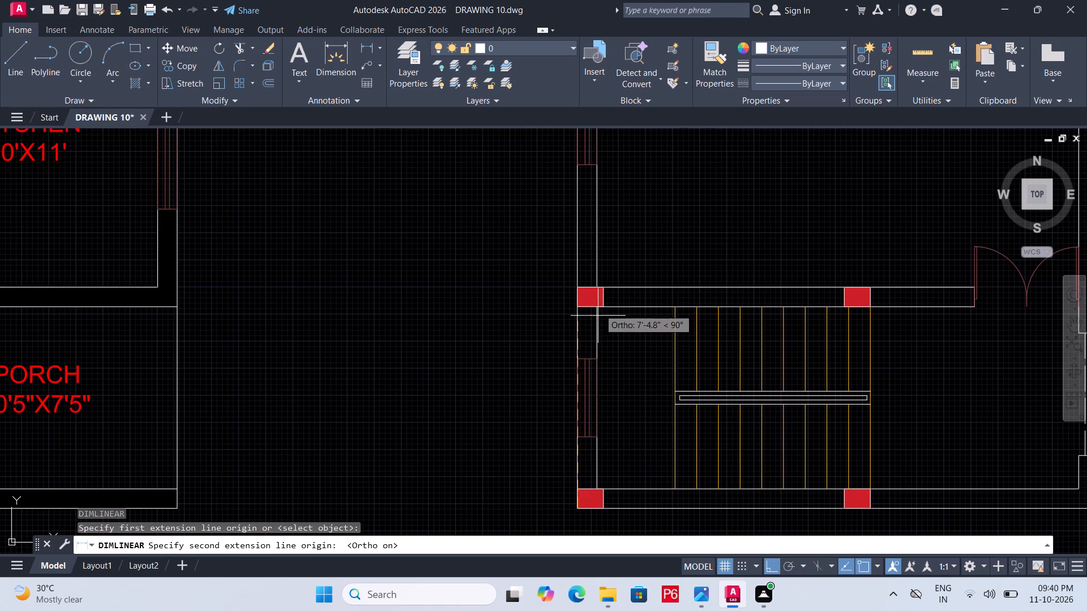
{"action": "middle_click_drag", "start_coordinate": [581, 238], "coordinate": [579, 439]}
{"action": "middle_click_drag", "start_coordinate": [571, 303], "coordinate": [544, 513]}
{"action": "middle_click_drag", "start_coordinate": [557, 347], "coordinate": [559, 526]}
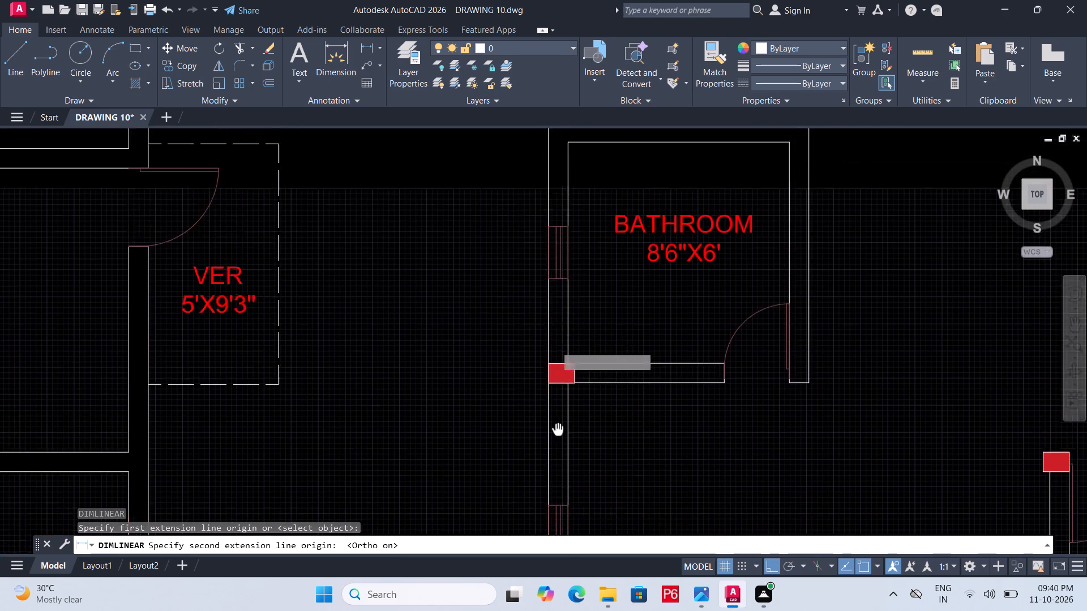
{"action": "middle_click_drag", "start_coordinate": [559, 526], "coordinate": [563, 554]}
{"action": "middle_click_drag", "start_coordinate": [549, 338], "coordinate": [549, 608]}
{"action": "middle_click_drag", "start_coordinate": [562, 339], "coordinate": [565, 610]}
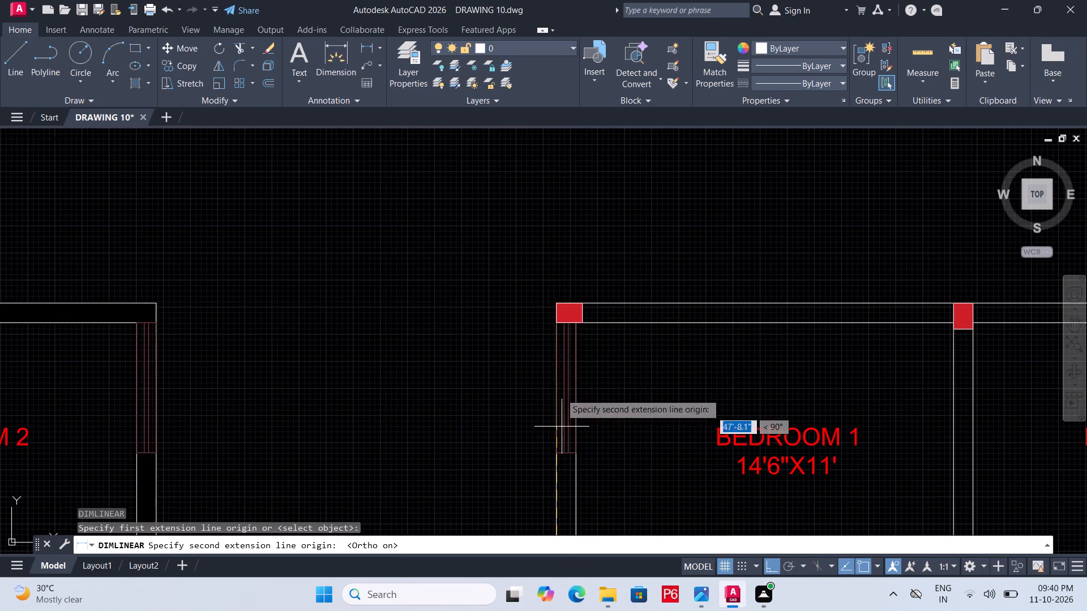
{"action": "left_click", "coordinate": [553, 303]}
{"action": "middle_click_drag", "start_coordinate": [460, 321], "coordinate": [480, 214]}
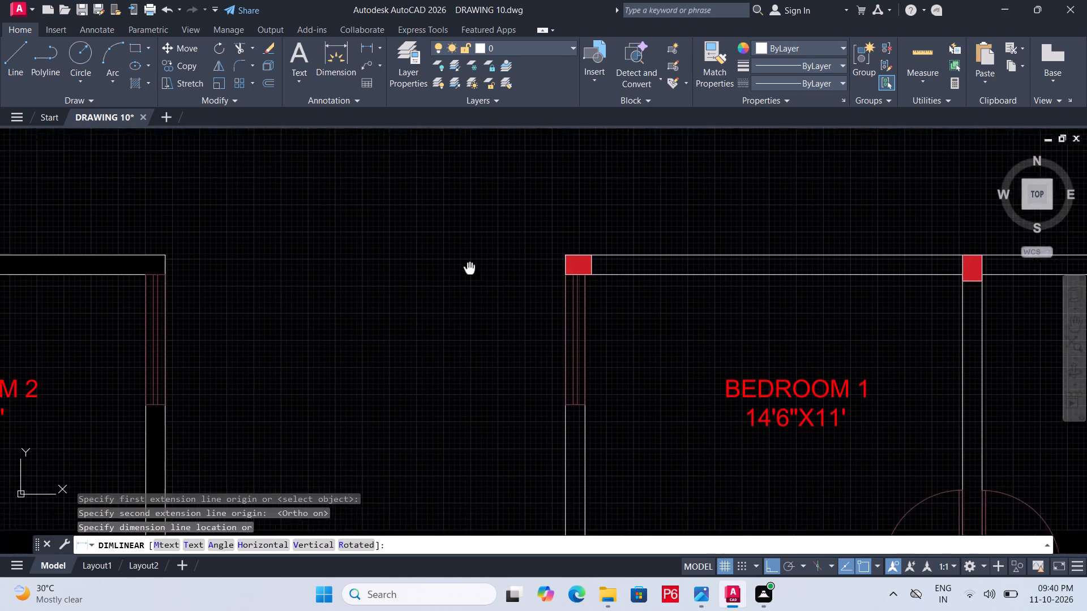
{"action": "middle_click_drag", "start_coordinate": [480, 214], "coordinate": [481, 202]}
{"action": "left_click", "coordinate": [518, 216]}
Save the drawing with the new overall wall dimension.
{"action": "scroll", "coordinate": [519, 216], "scroll_direction": "down", "scroll_amount": 2}
{"action": "scroll", "coordinate": [561, 308], "scroll_direction": "down", "scroll_amount": 2}
{"action": "middle_click_drag", "start_coordinate": [562, 308], "coordinate": [562, 307]}
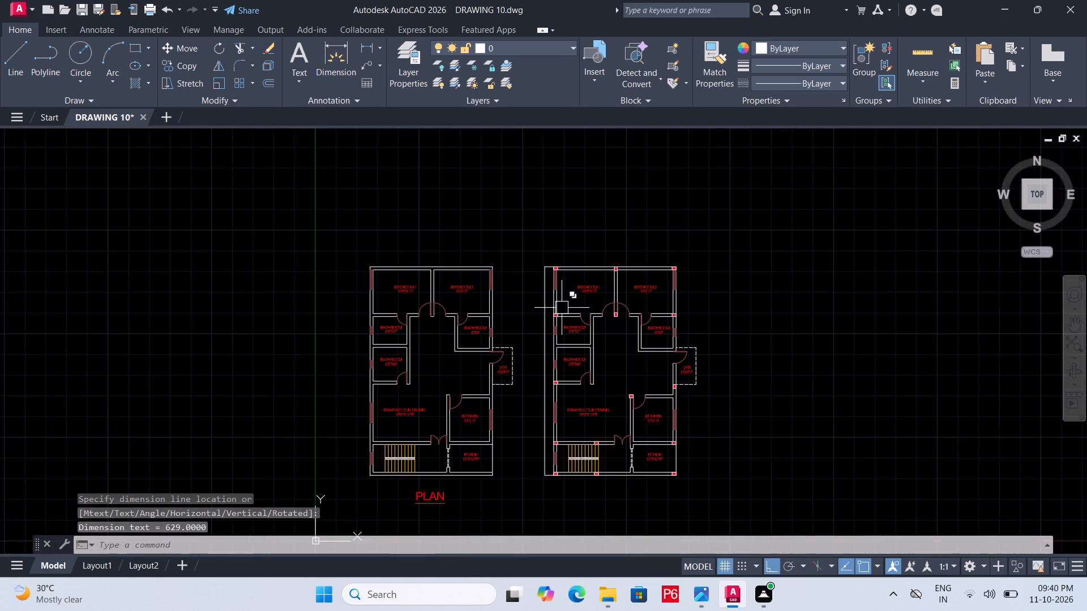
{"action": "middle_click_drag", "start_coordinate": [562, 307], "coordinate": [556, 271]}
{"action": "key", "text": "ctrl+s"}
{"action": "key", "text": "ctrl+s"}
{"action": "key", "text": "ctrl+s"}
Modify the Standard dimension style's primary units to Engineering format with 0'-0.0" precision.
{"action": "scroll", "coordinate": [559, 334], "scroll_direction": "up", "scroll_amount": 1}
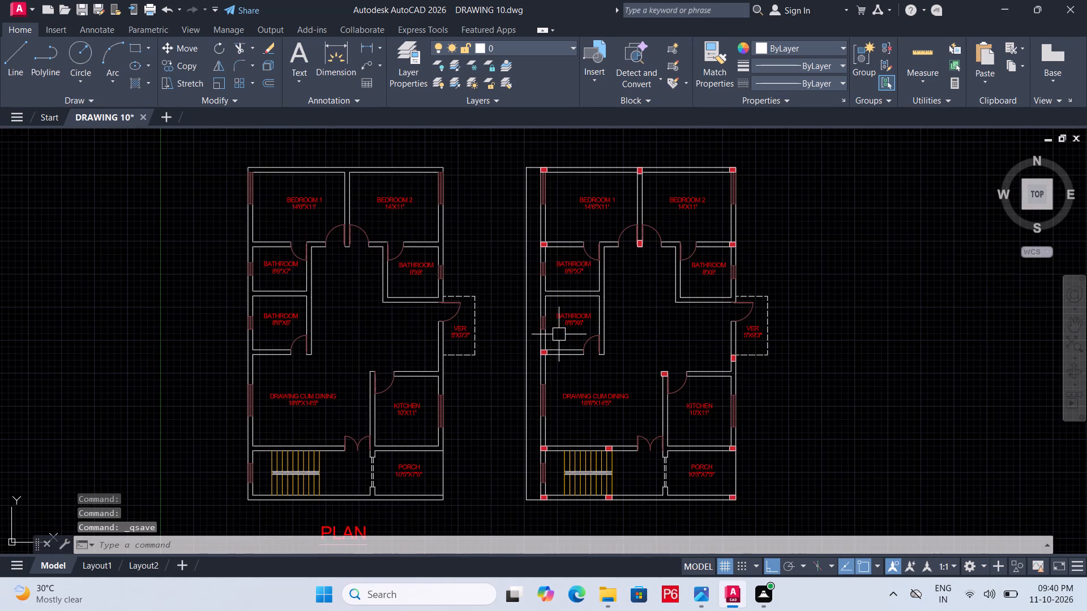
{"action": "scroll", "coordinate": [559, 357], "scroll_direction": "up", "scroll_amount": 2}
{"action": "type", "text": "D"}
{"action": "key", "text": "space"}
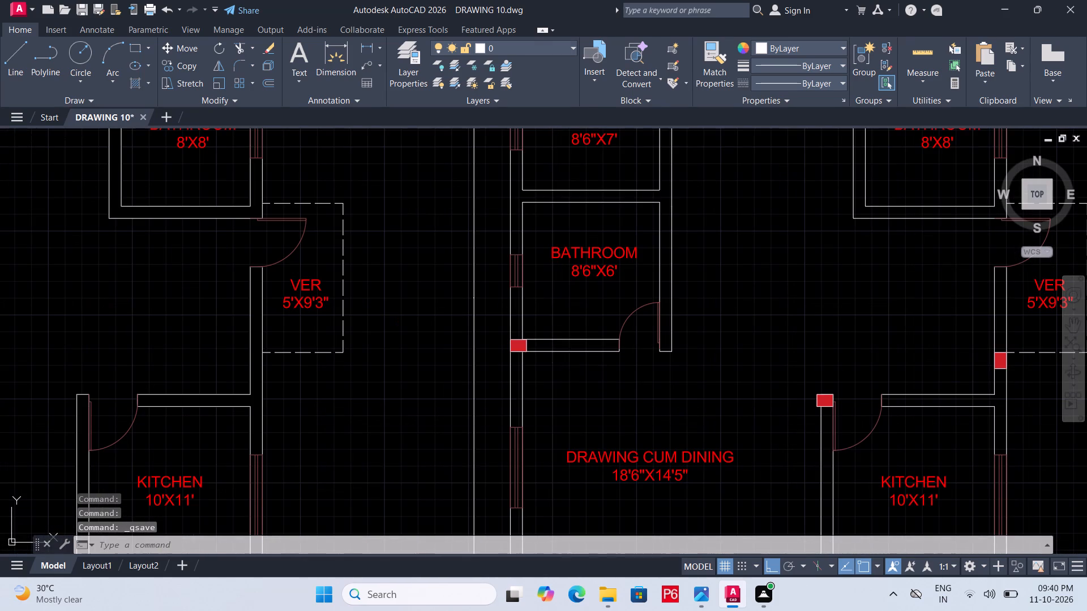
{"action": "left_click", "coordinate": [689, 281]}
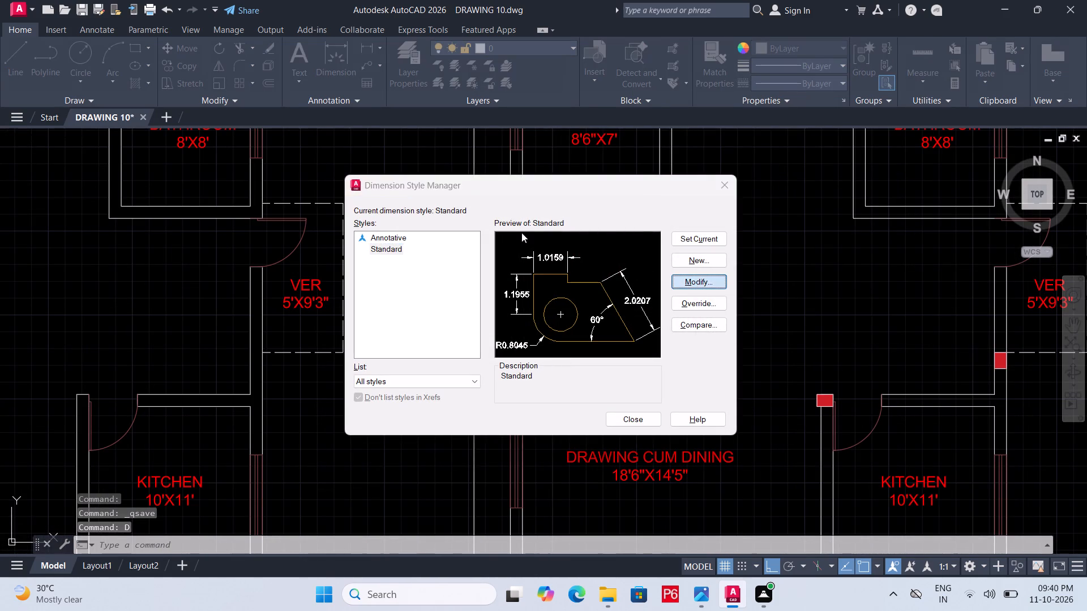
{"action": "left_click", "coordinate": [512, 155]}
{"action": "left_click", "coordinate": [512, 183]}
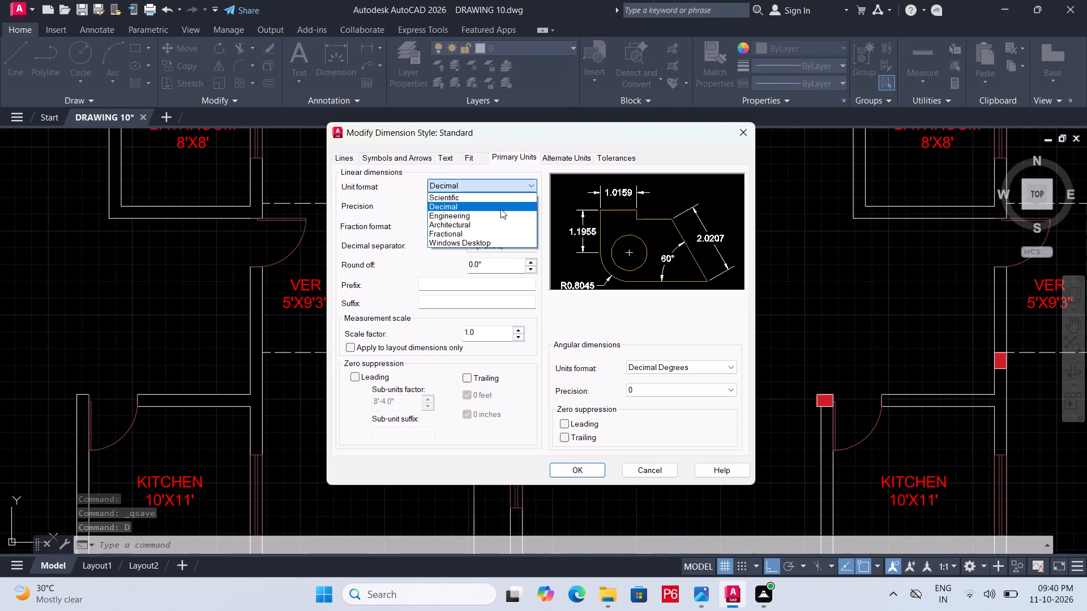
{"action": "left_click", "coordinate": [497, 213]}
{"action": "left_click", "coordinate": [490, 204]}
{"action": "left_click", "coordinate": [463, 227]}
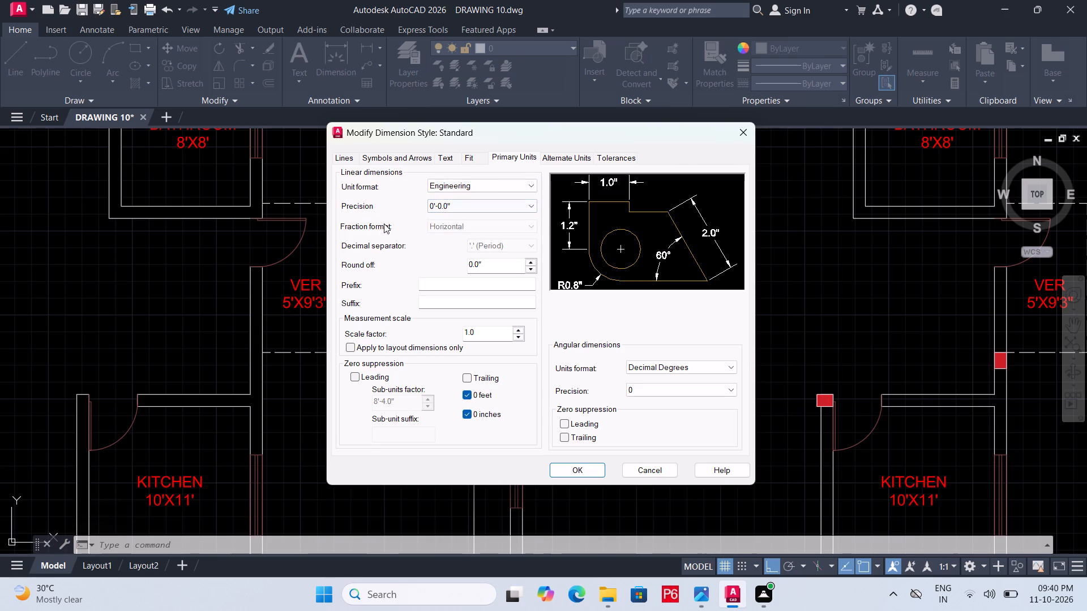
Set the Standard dimension style's arrow size to 9".
{"action": "left_click", "coordinate": [411, 162]}
{"action": "double_click", "coordinate": [374, 300]}
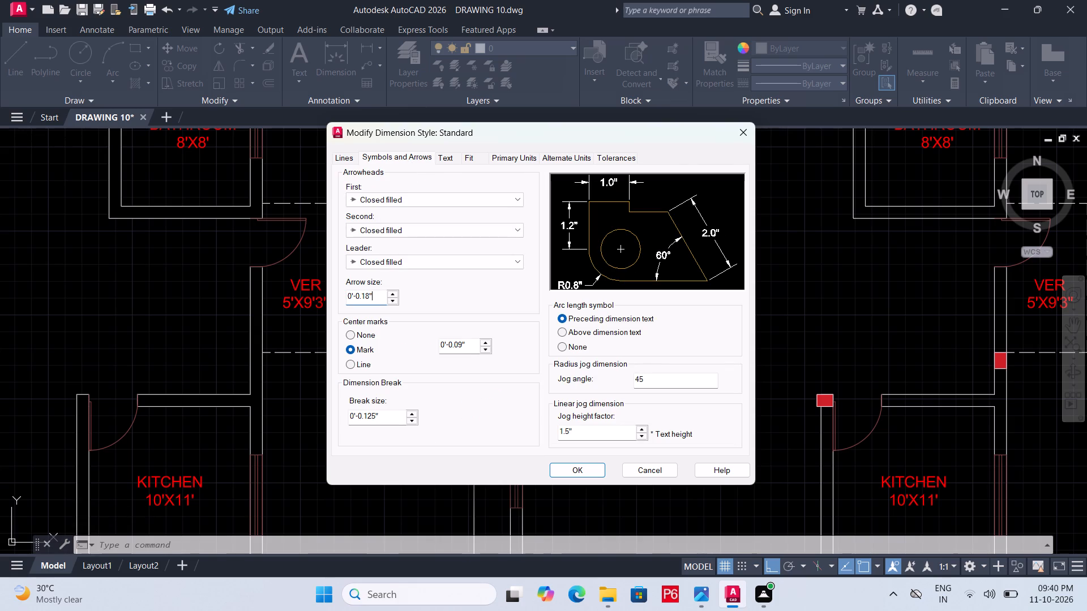
{"action": "double_click", "coordinate": [374, 300]}
{"action": "left_click_drag", "start_coordinate": [374, 300], "coordinate": [338, 296]}
{"action": "type", "text": "9\""}
Set the Standard dimension style's text height to 9" and accept the style changes.
{"action": "left_click", "coordinate": [442, 158]}
{"action": "triple_click", "coordinate": [512, 260]}
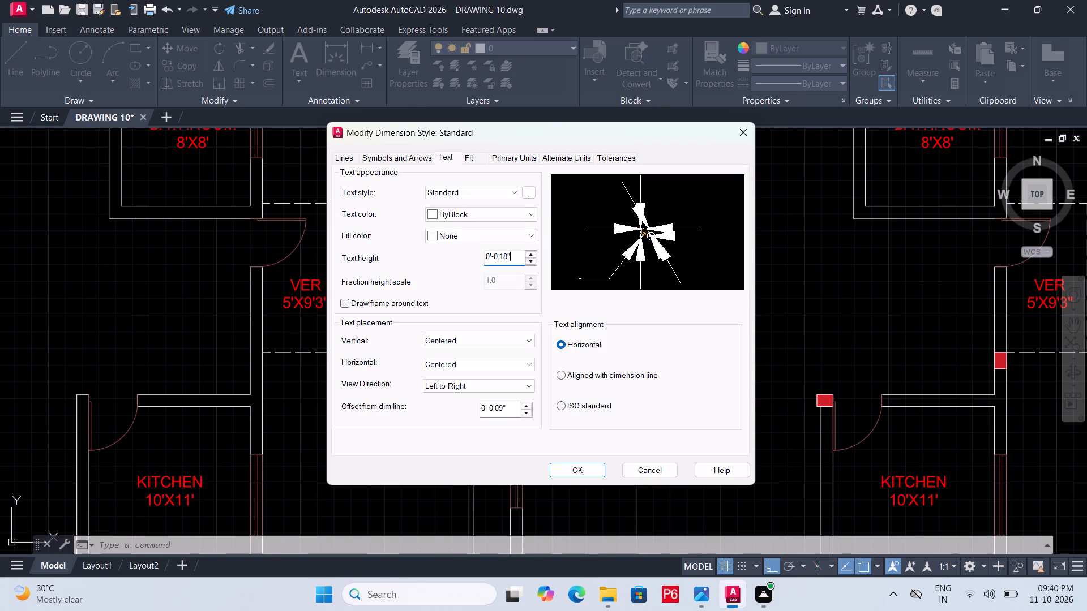
{"action": "left_click_drag", "start_coordinate": [513, 260], "coordinate": [486, 257]}
{"action": "type", "text": "9\""}
{"action": "key", "text": "Return"}
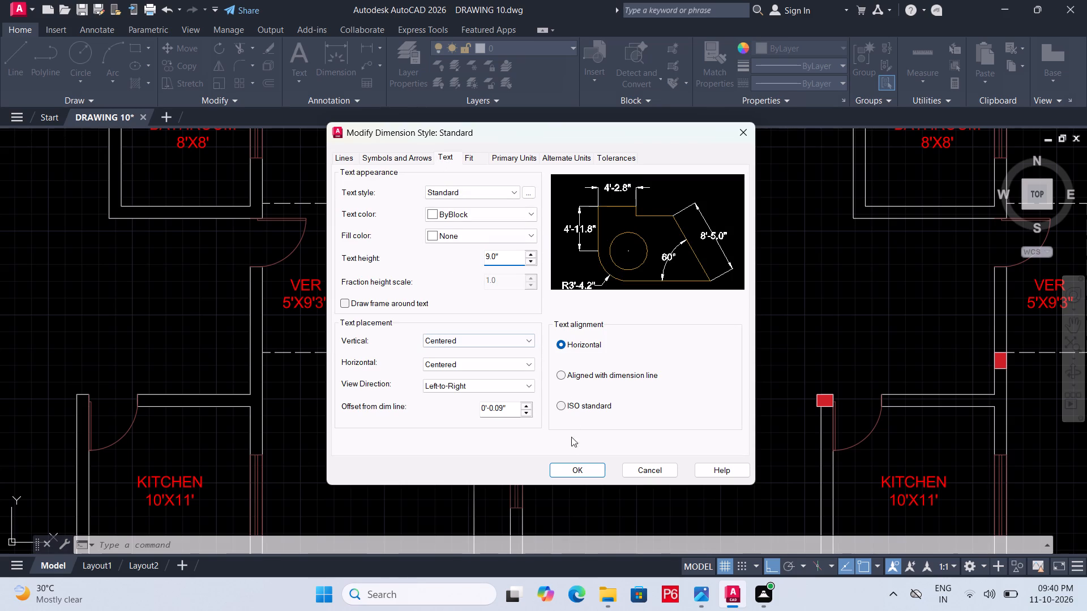
{"action": "double_click", "coordinate": [576, 468]}
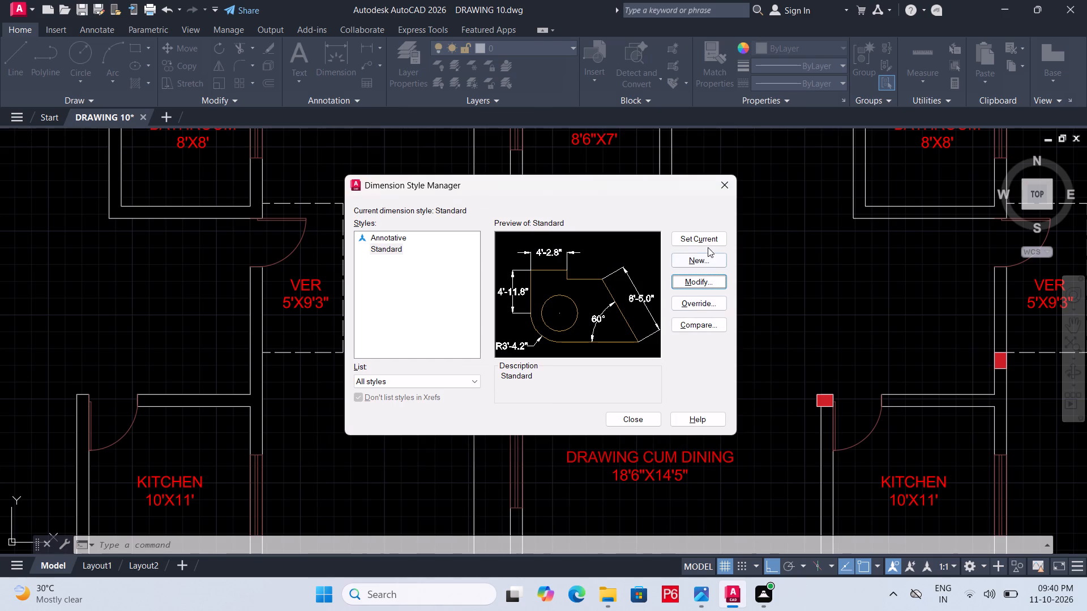
Make the Standard dimension style current and close the Dimension Style Manager.
{"action": "left_click", "coordinate": [712, 235]}
{"action": "left_click", "coordinate": [635, 418]}
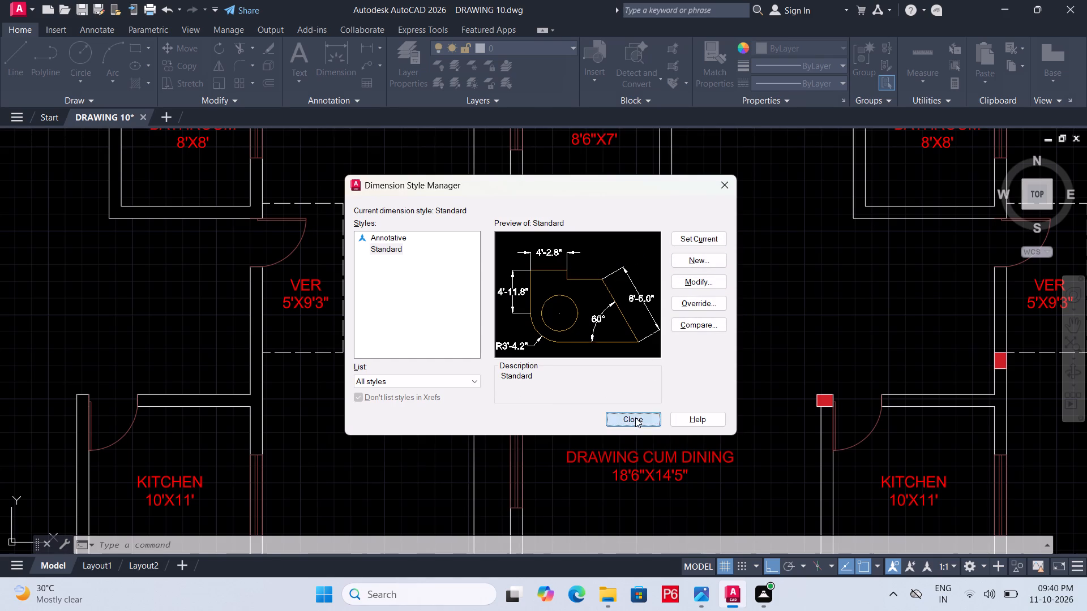
Save the drawing with the updated dimension style.
{"action": "scroll", "coordinate": [540, 418], "scroll_direction": "down", "scroll_amount": 3}
{"action": "key", "text": "ctrl+s"}
{"action": "key", "text": "ctrl+s"}
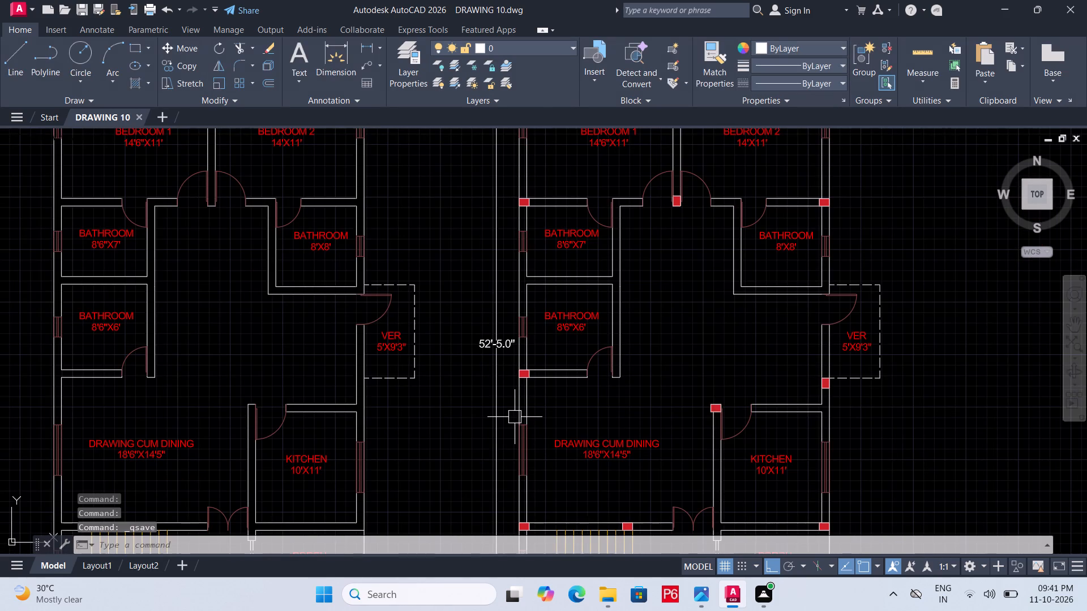
Examine the overall vertical dimension beside the column plan, checking its text and both arrow ends.
{"action": "middle_click_drag", "start_coordinate": [534, 412], "coordinate": [534, 397]}
{"action": "scroll", "coordinate": [534, 411], "scroll_direction": "down", "scroll_amount": 1}
{"action": "scroll", "coordinate": [499, 365], "scroll_direction": "up", "scroll_amount": 1}
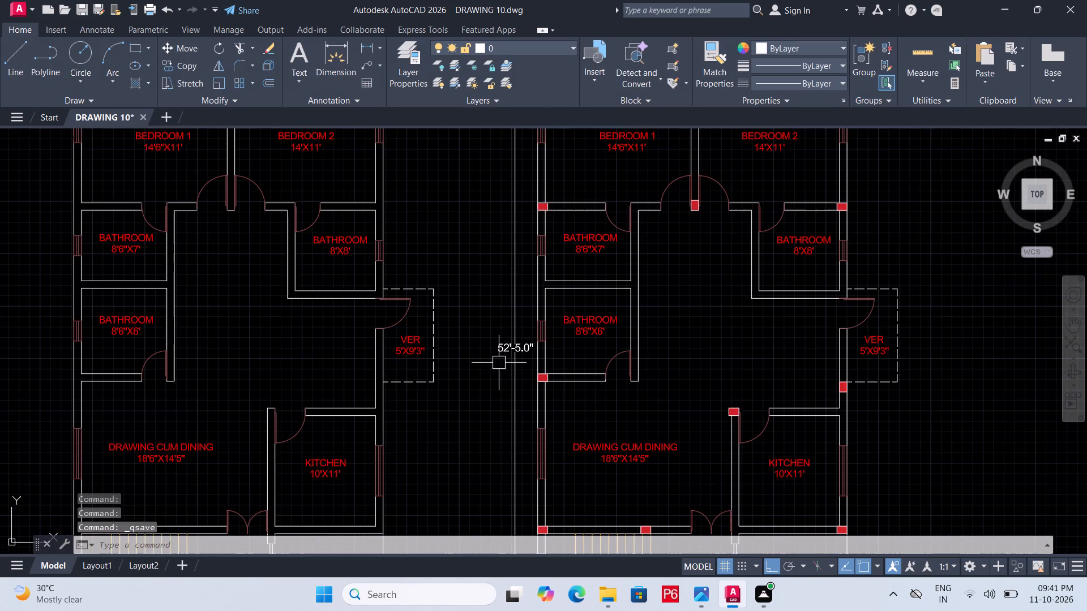
{"action": "middle_click_drag", "start_coordinate": [499, 363], "coordinate": [523, 433]}
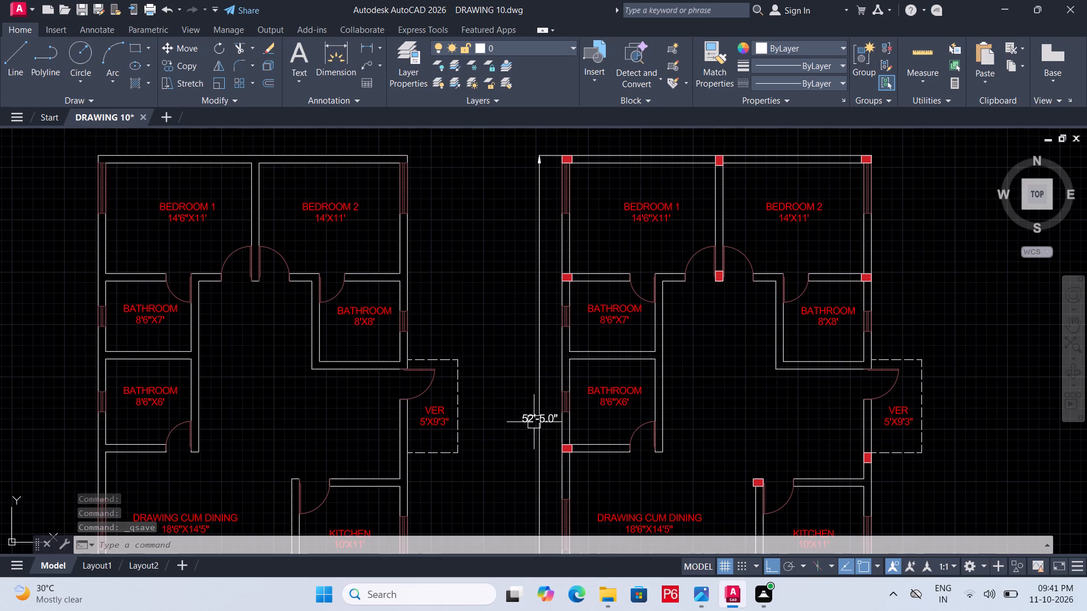
{"action": "middle_click_drag", "start_coordinate": [546, 350], "coordinate": [539, 145]}
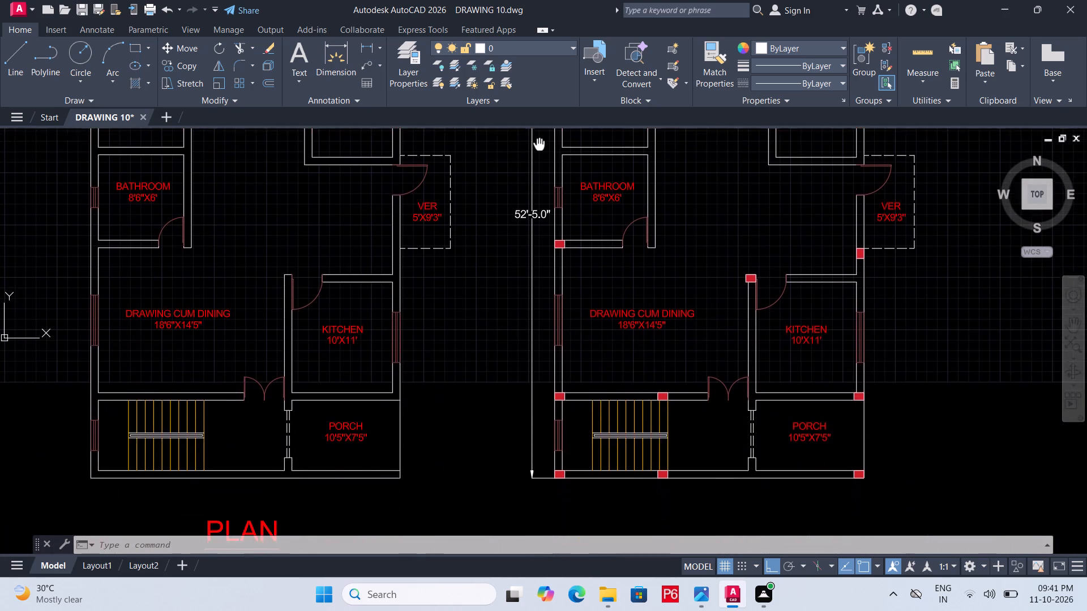
{"action": "middle_click_drag", "start_coordinate": [539, 145], "coordinate": [563, 264]}
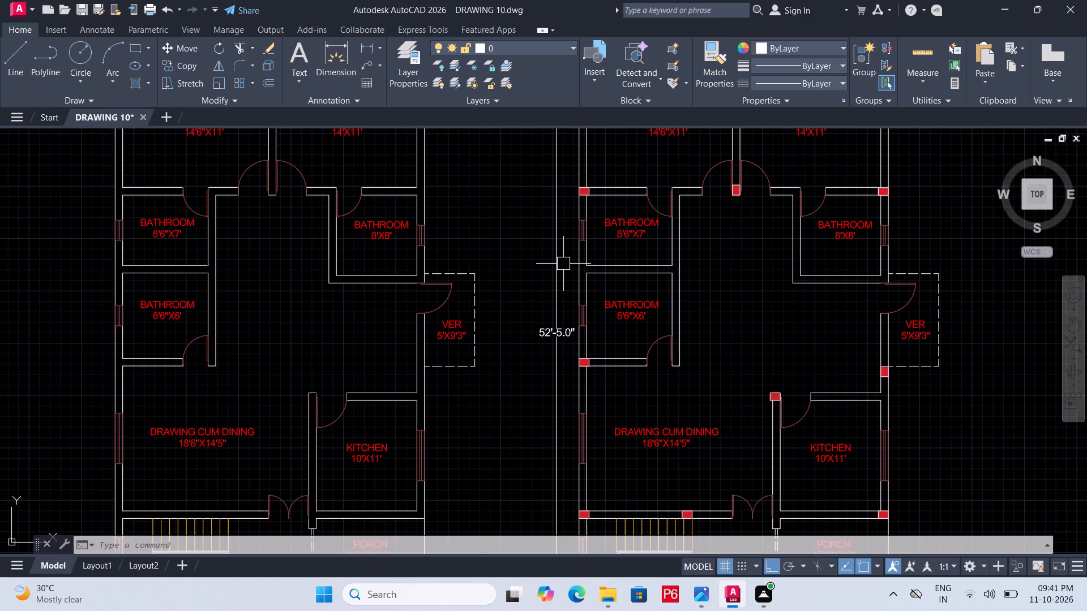
{"action": "middle_click_drag", "start_coordinate": [564, 264], "coordinate": [537, 429]}
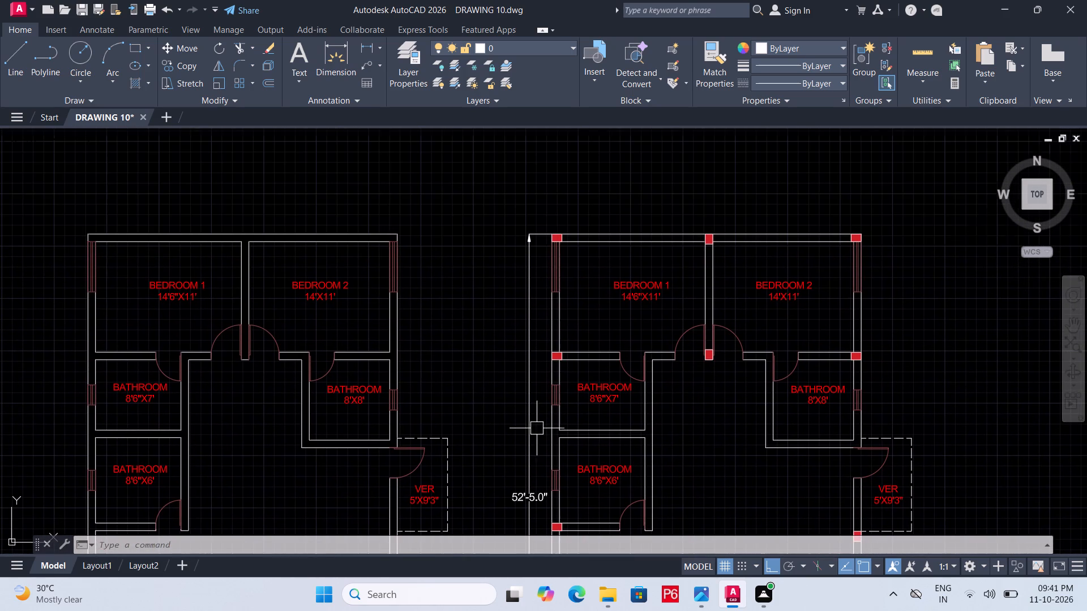
{"action": "key", "text": "o"}
{"action": "key", "text": "BackSpace"}
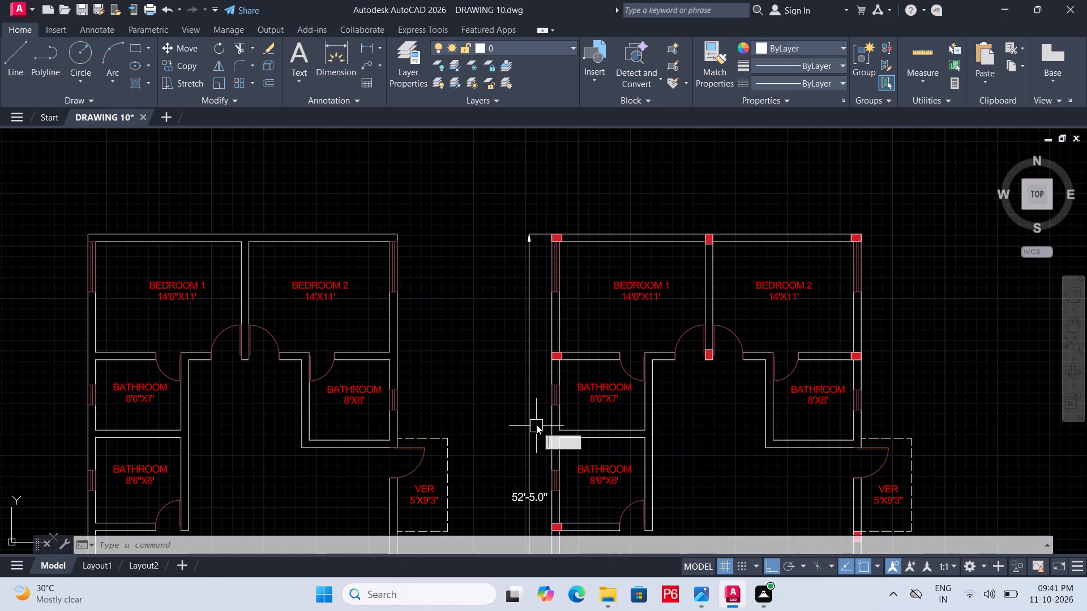
Save the drawing.
{"action": "key", "text": "Escape"}
{"action": "key", "text": "ctrl+s"}
{"action": "key", "text": "ctrl+s"}
{"action": "key", "text": "ctrl+s"}
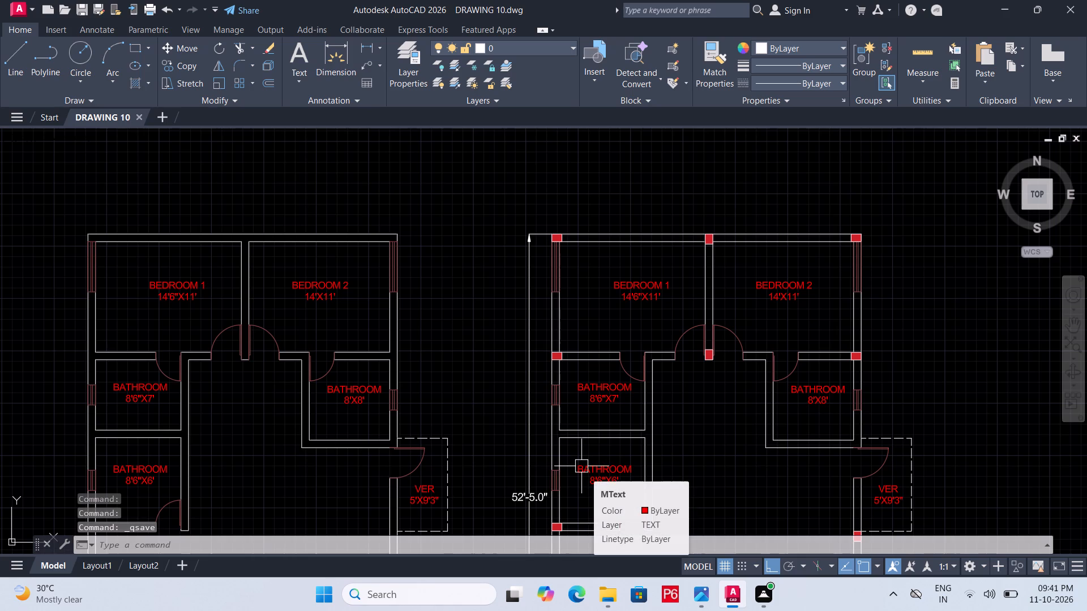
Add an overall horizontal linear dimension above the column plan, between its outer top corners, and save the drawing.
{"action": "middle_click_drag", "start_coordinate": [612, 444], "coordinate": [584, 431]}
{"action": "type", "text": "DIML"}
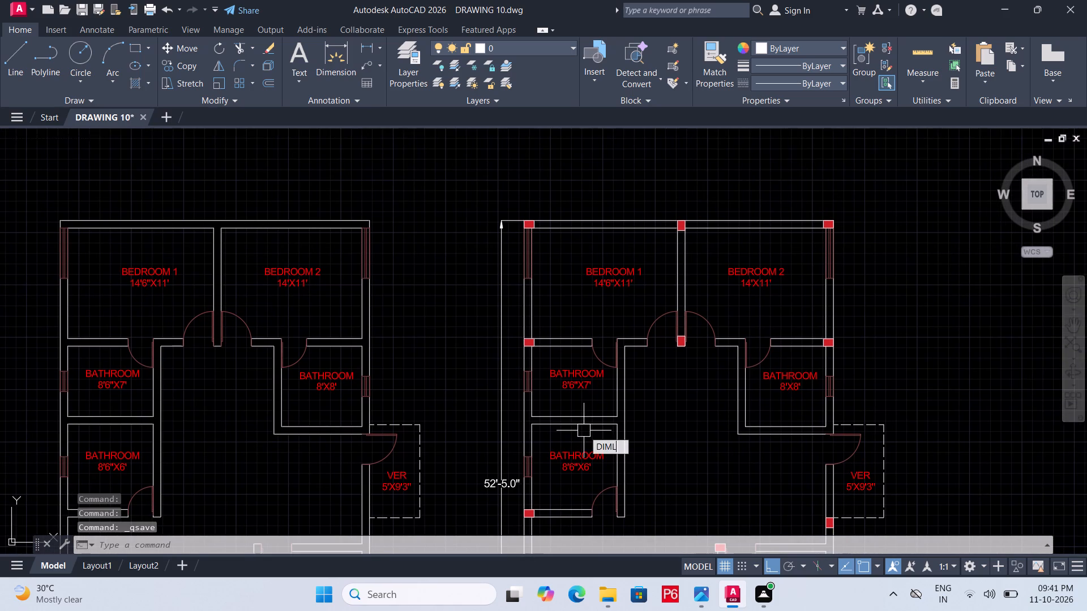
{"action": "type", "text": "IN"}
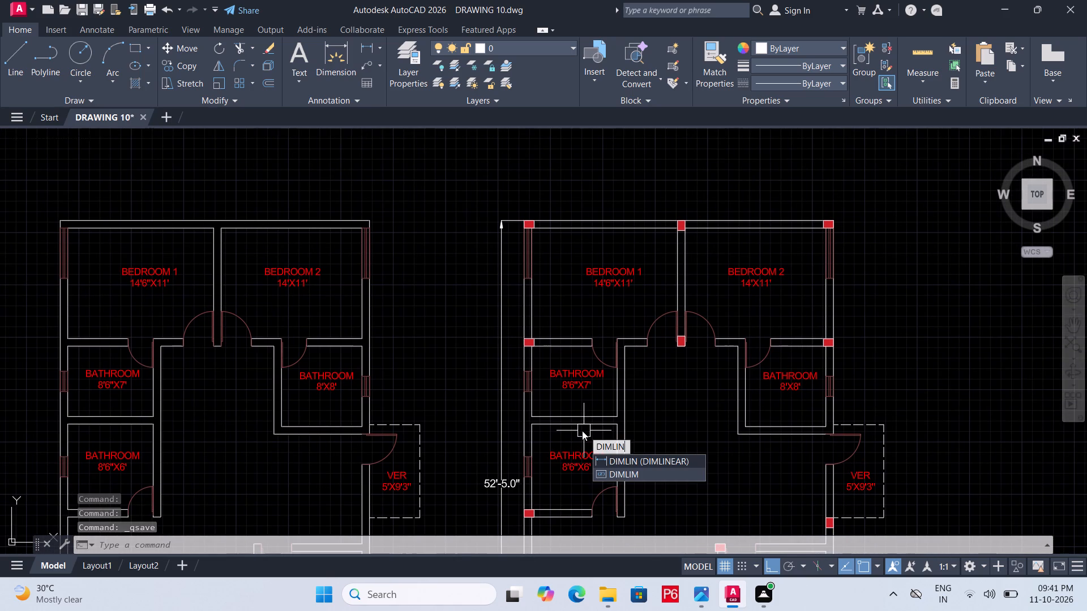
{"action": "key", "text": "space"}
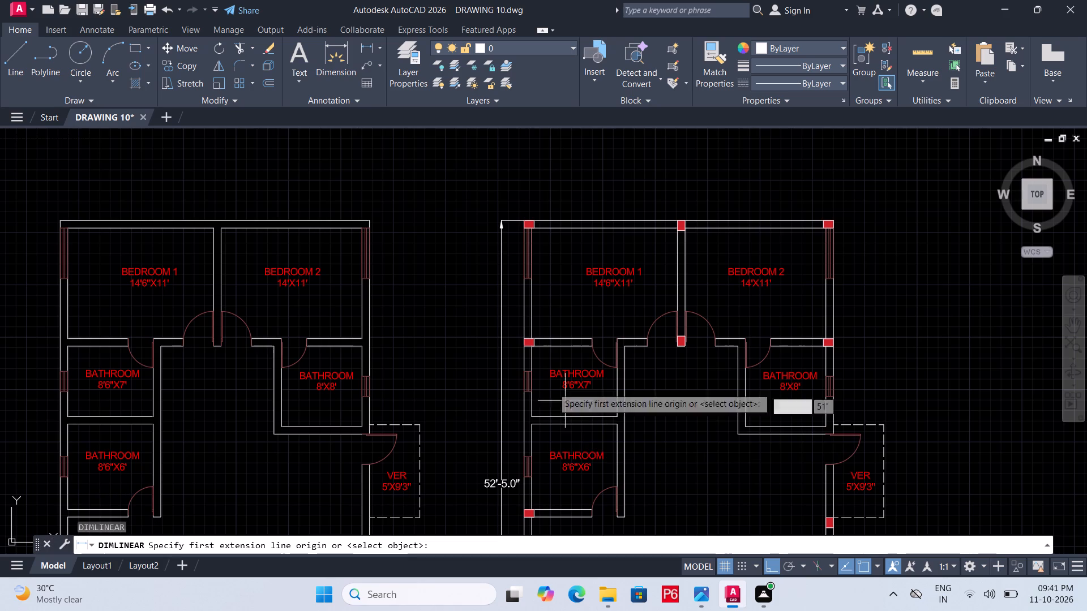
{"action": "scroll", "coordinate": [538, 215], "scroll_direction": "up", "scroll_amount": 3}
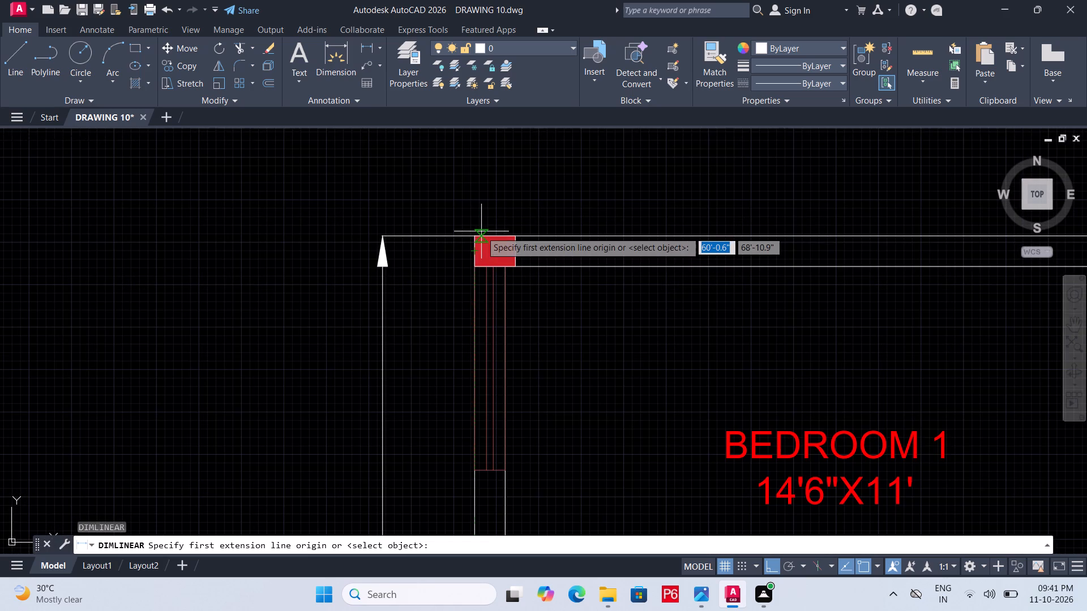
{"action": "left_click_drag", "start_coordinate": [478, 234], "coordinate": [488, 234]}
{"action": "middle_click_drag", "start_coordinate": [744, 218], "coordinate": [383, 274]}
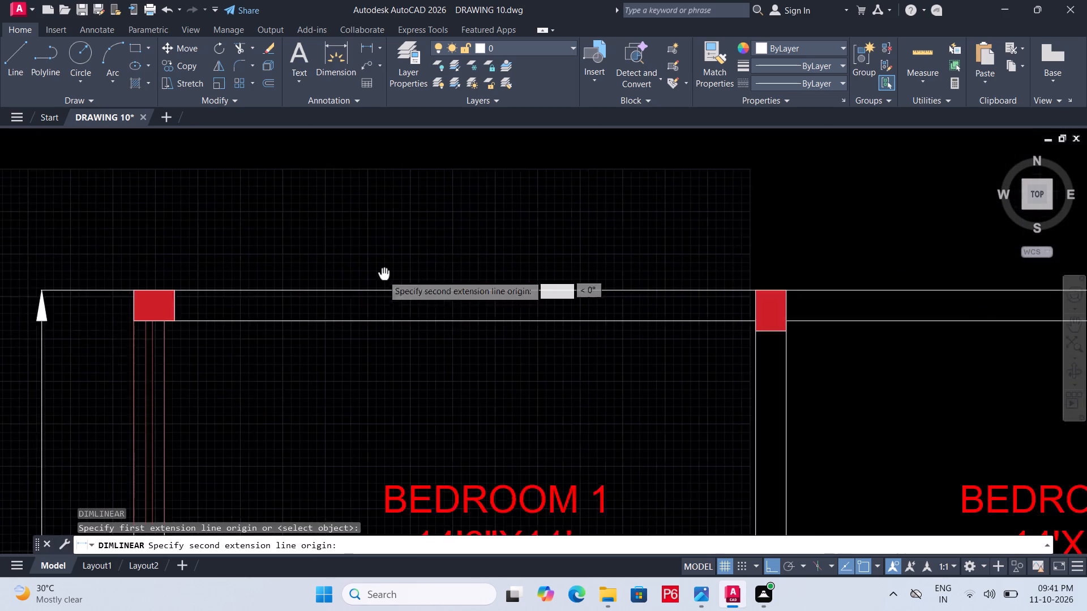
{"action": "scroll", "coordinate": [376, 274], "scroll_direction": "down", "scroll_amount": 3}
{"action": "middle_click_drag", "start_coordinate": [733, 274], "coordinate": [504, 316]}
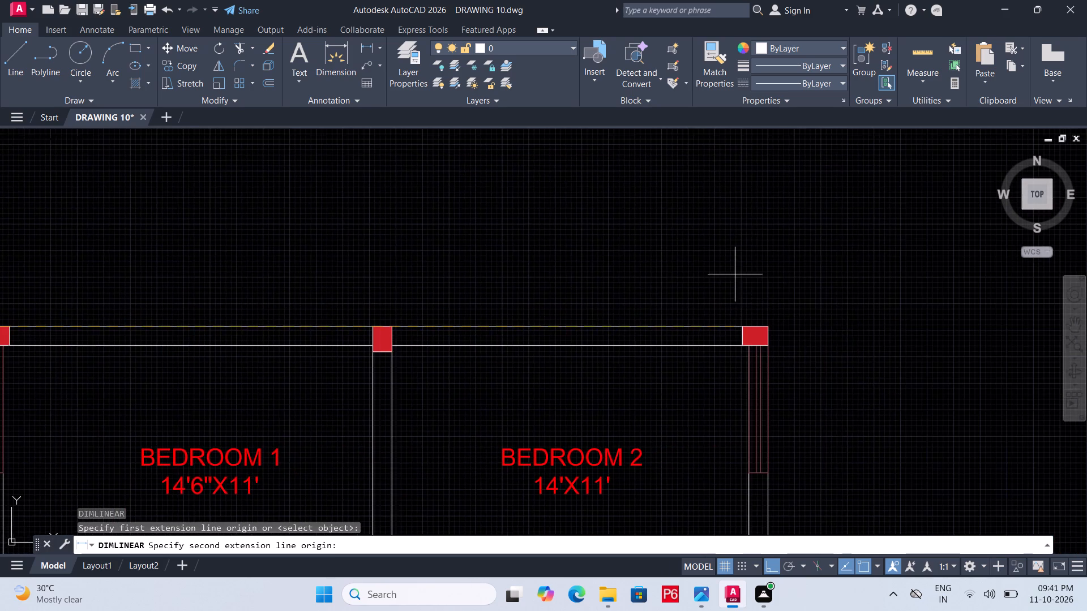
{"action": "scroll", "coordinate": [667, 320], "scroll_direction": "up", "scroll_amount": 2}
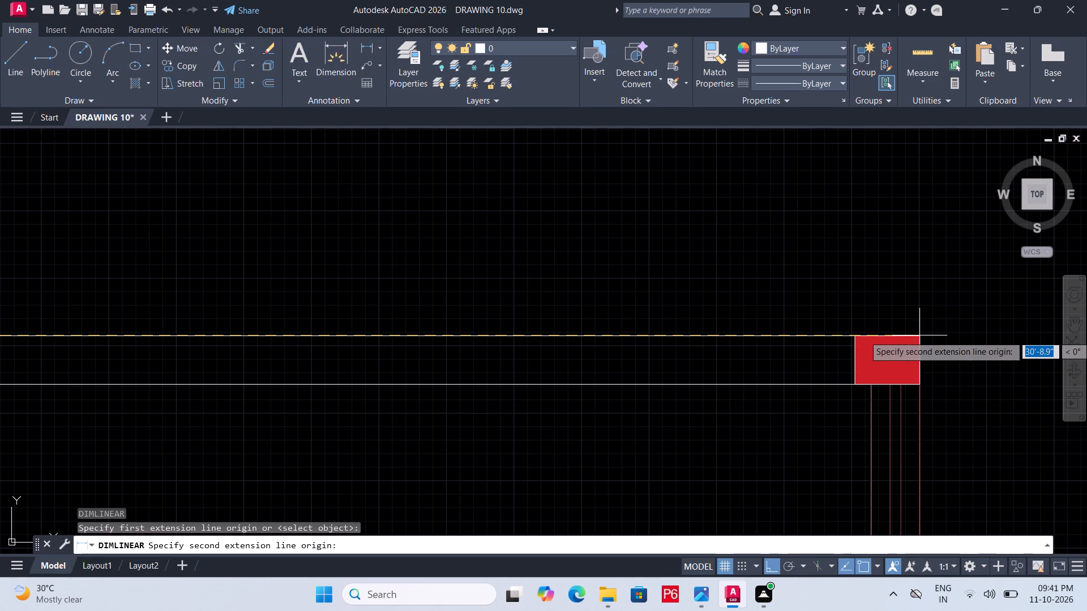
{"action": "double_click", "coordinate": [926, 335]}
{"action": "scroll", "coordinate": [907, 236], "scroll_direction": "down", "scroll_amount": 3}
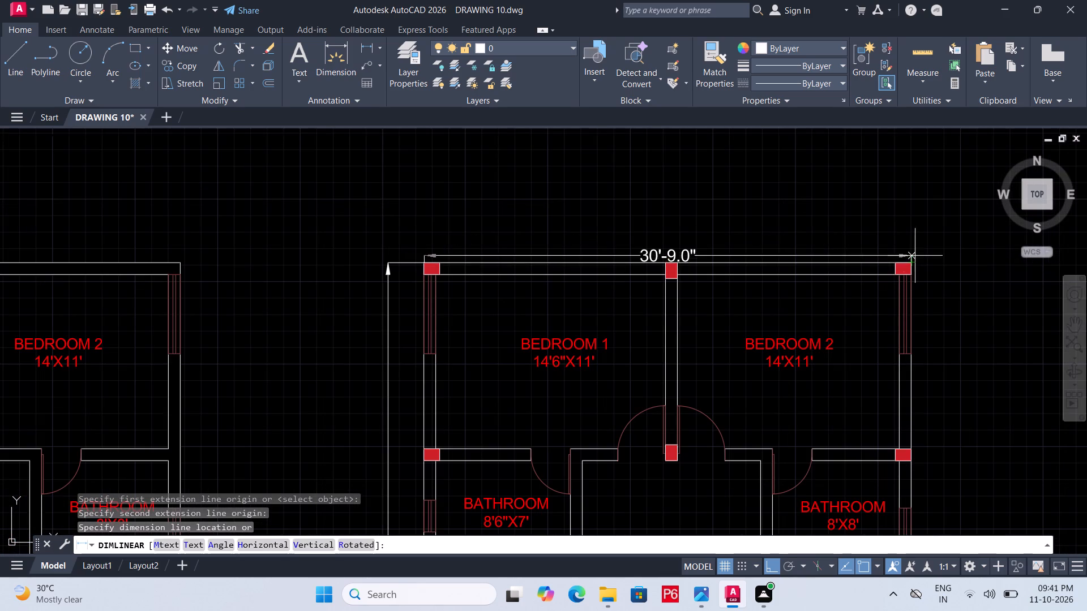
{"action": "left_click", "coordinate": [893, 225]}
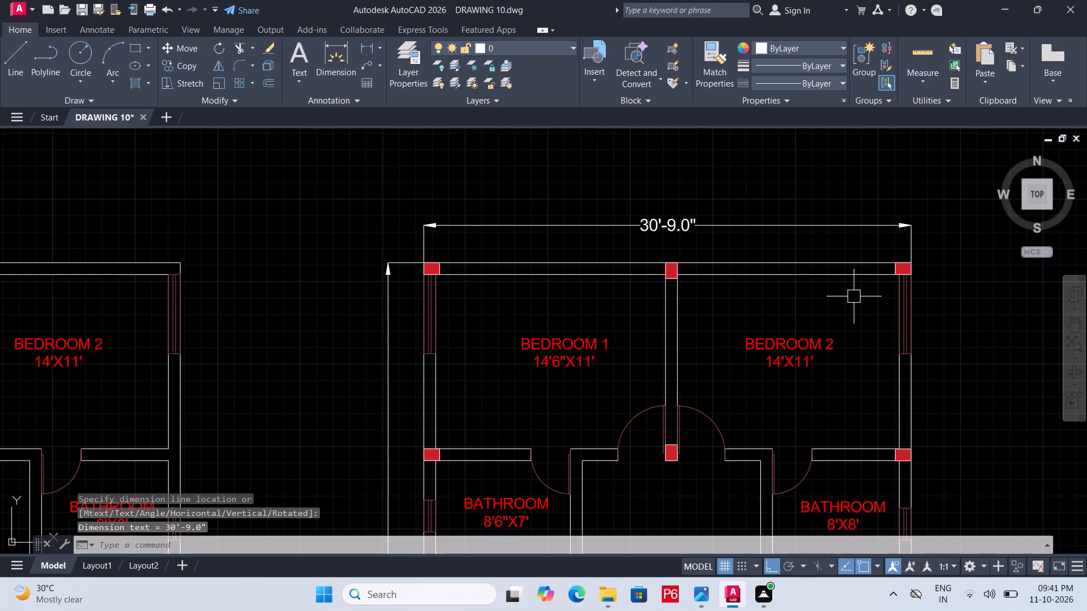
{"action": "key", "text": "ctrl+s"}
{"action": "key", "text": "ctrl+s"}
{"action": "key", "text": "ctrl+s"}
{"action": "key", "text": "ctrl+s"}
Erase the overall vertical and horizontal dimensions from the column plan and save the drawing.
{"action": "scroll", "coordinate": [848, 298], "scroll_direction": "down", "scroll_amount": 1, "text": "ctrl"}
{"action": "middle_click_drag", "start_coordinate": [848, 298], "coordinate": [761, 193]}
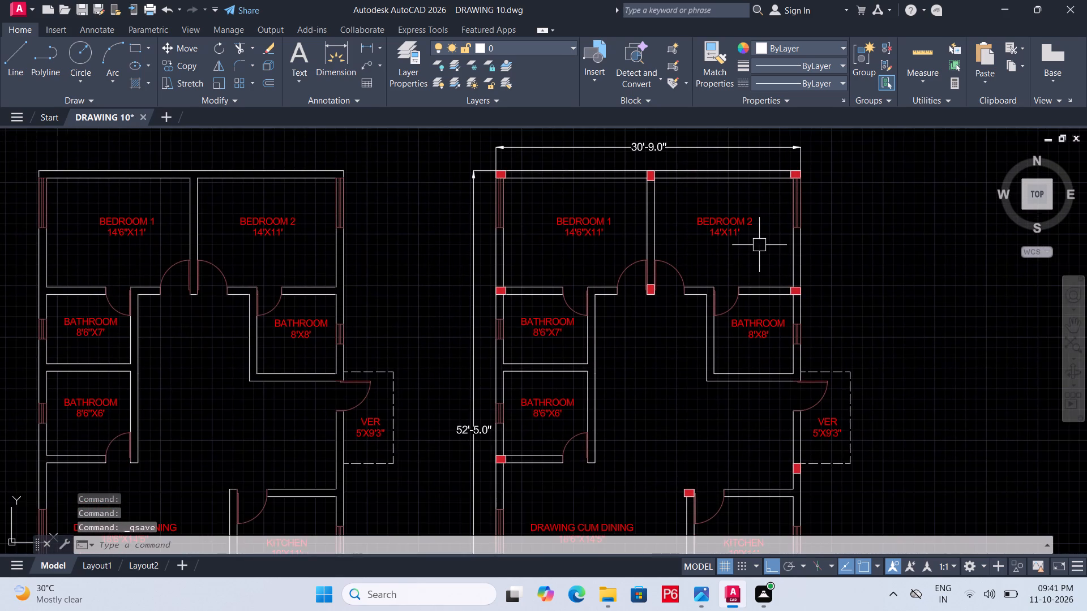
{"action": "scroll", "coordinate": [759, 246], "scroll_direction": "down", "scroll_amount": 1}
{"action": "middle_click_drag", "start_coordinate": [721, 310], "coordinate": [754, 295]}
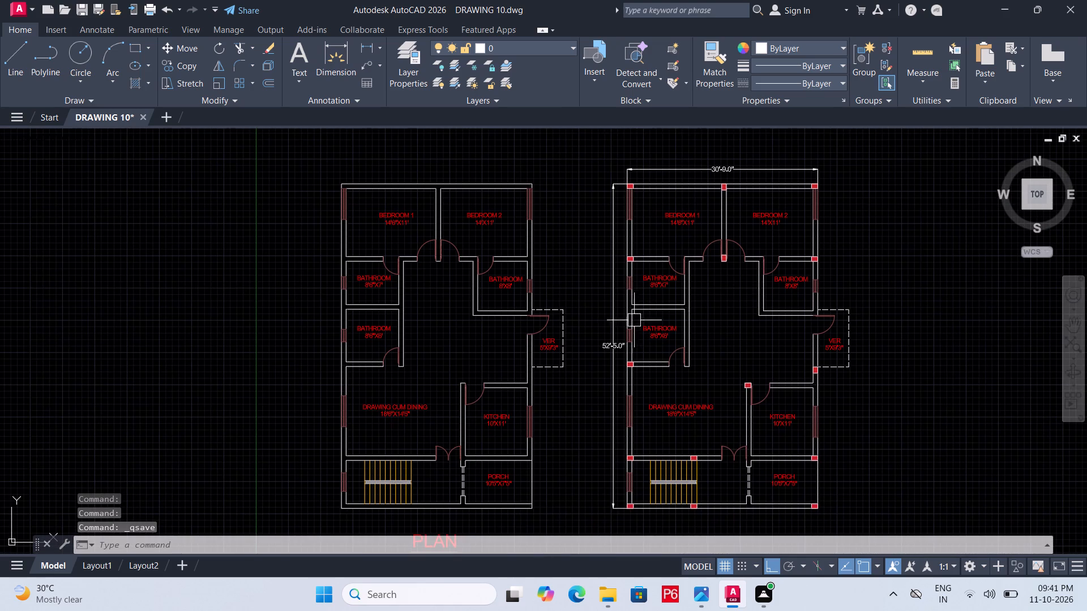
{"action": "left_click", "coordinate": [615, 332]}
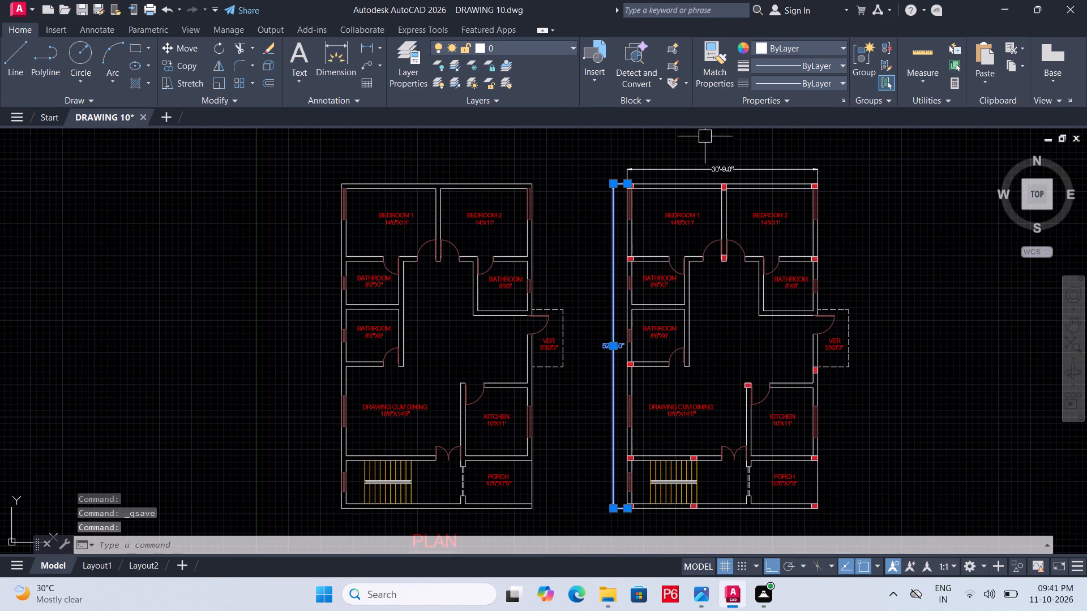
{"action": "left_click", "coordinate": [729, 168]}
{"action": "key", "text": "Delete"}
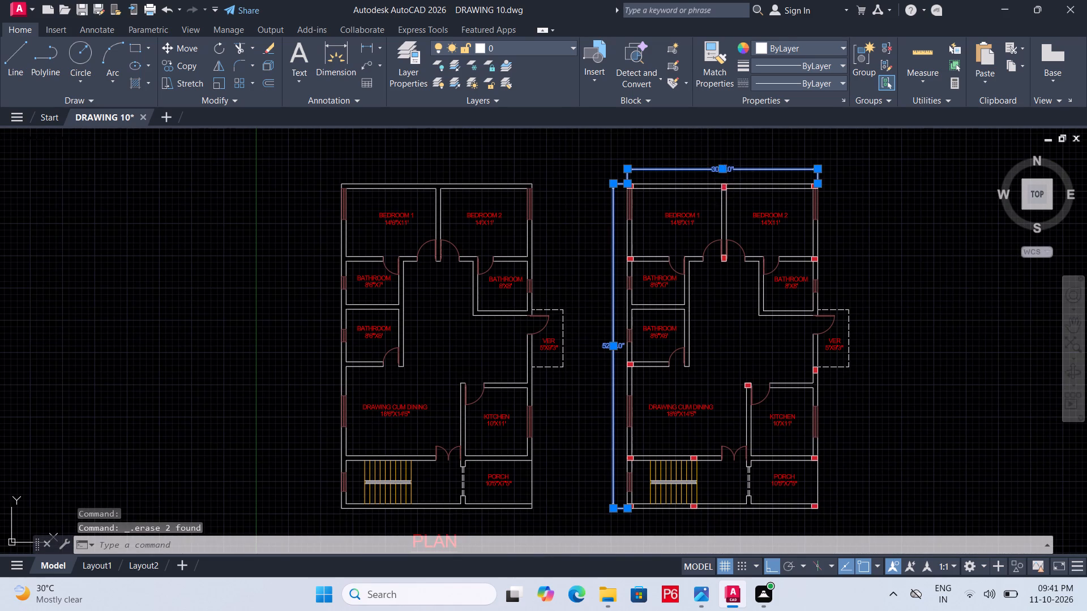
{"action": "key", "text": "ctrl+s"}
{"action": "key", "text": "ctrl+s"}
{"action": "key", "text": "ctrl+s"}
Add an overall vertical linear dimension outside the left wall of the original floor plan without columns, corner to corner, and save the drawing.
{"action": "middle_click_drag", "start_coordinate": [643, 287], "coordinate": [697, 284], "text": "ctrl"}
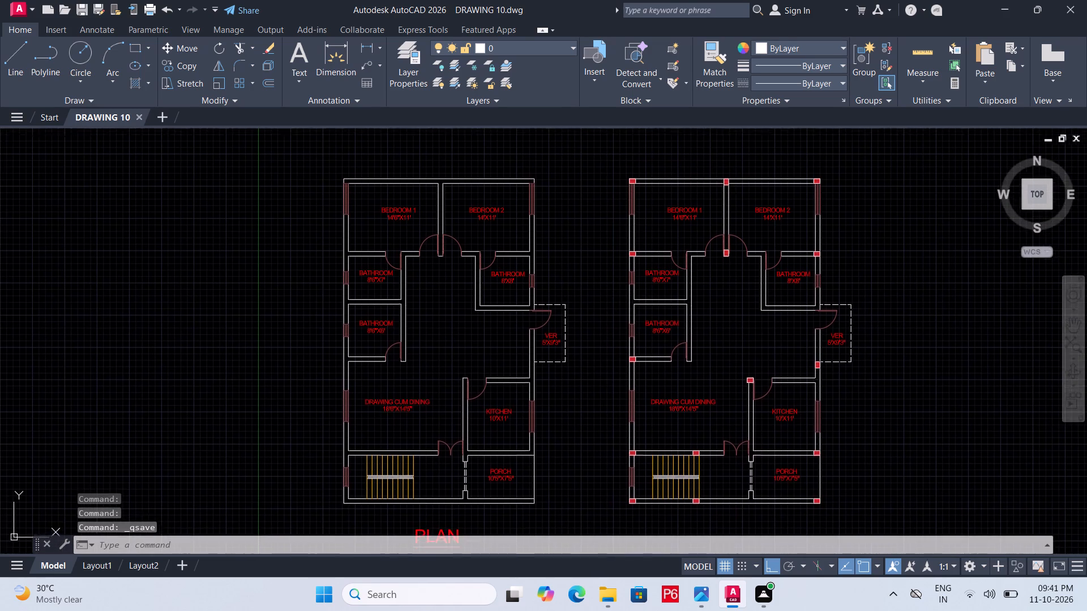
{"action": "middle_click_drag", "start_coordinate": [697, 284], "coordinate": [747, 270], "text": "ctrl"}
{"action": "middle_click_drag", "start_coordinate": [542, 362], "coordinate": [602, 365]}
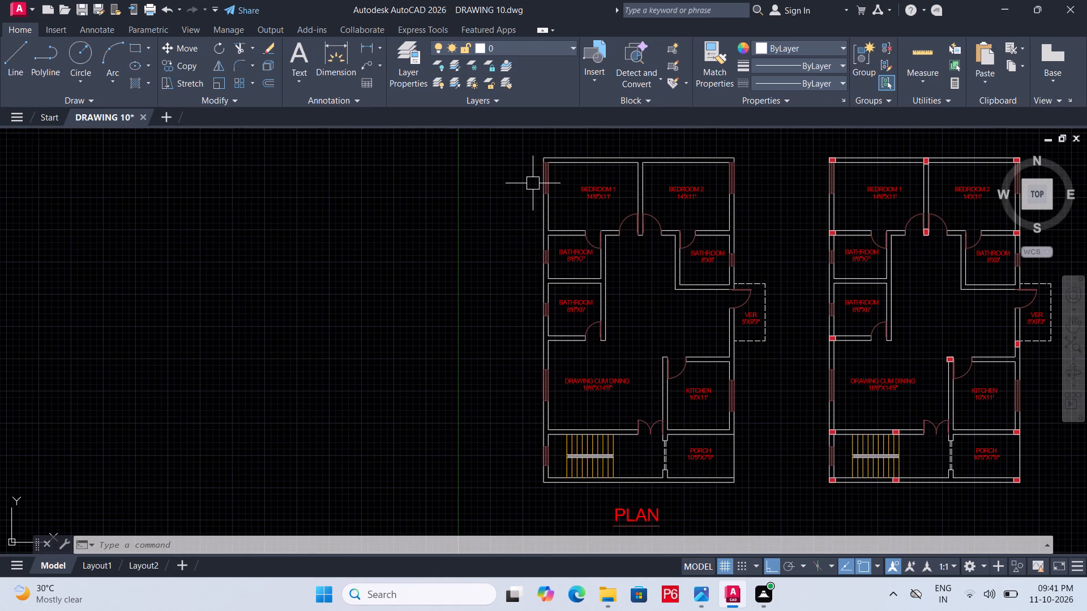
{"action": "type", "text": "DIMLIN"}
{"action": "key", "text": "space"}
{"action": "scroll", "coordinate": [542, 141], "scroll_direction": "up", "scroll_amount": 2}
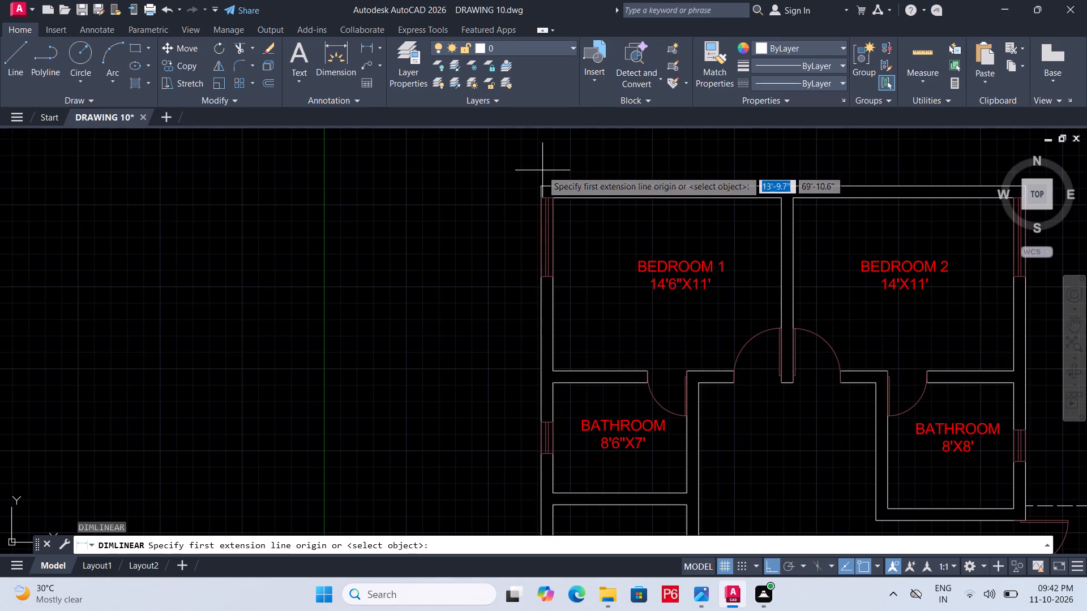
{"action": "scroll", "coordinate": [542, 170], "scroll_direction": "up", "scroll_amount": 1}
{"action": "left_click", "coordinate": [534, 190]}
{"action": "middle_click_drag", "start_coordinate": [514, 335], "coordinate": [529, 167]}
{"action": "scroll", "coordinate": [529, 169], "scroll_direction": "down", "scroll_amount": 2}
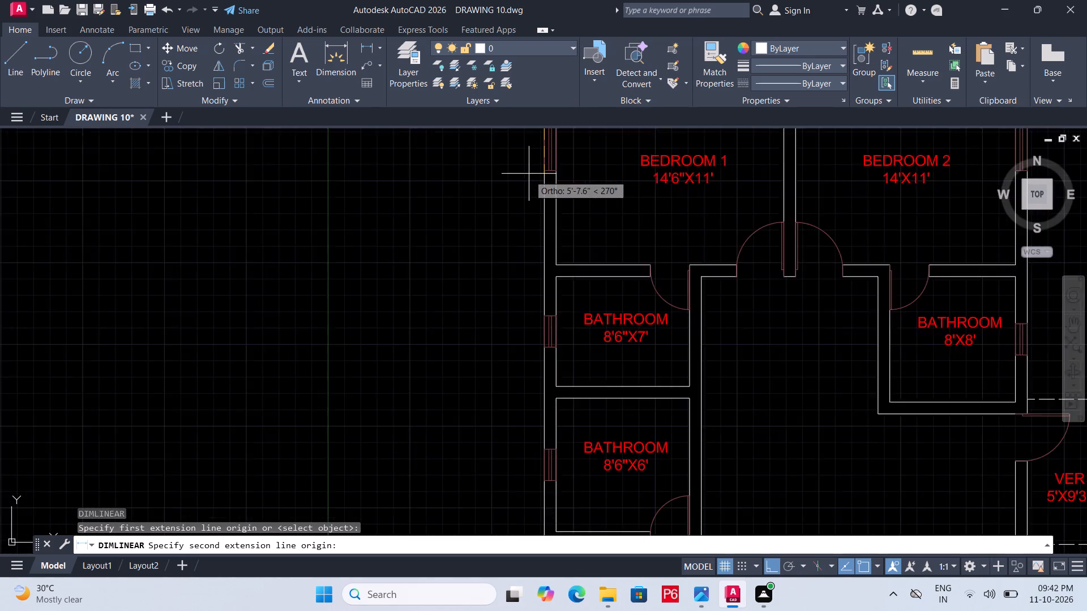
{"action": "middle_click_drag", "start_coordinate": [557, 273], "coordinate": [568, 153]}
{"action": "middle_click_drag", "start_coordinate": [563, 246], "coordinate": [581, 141]}
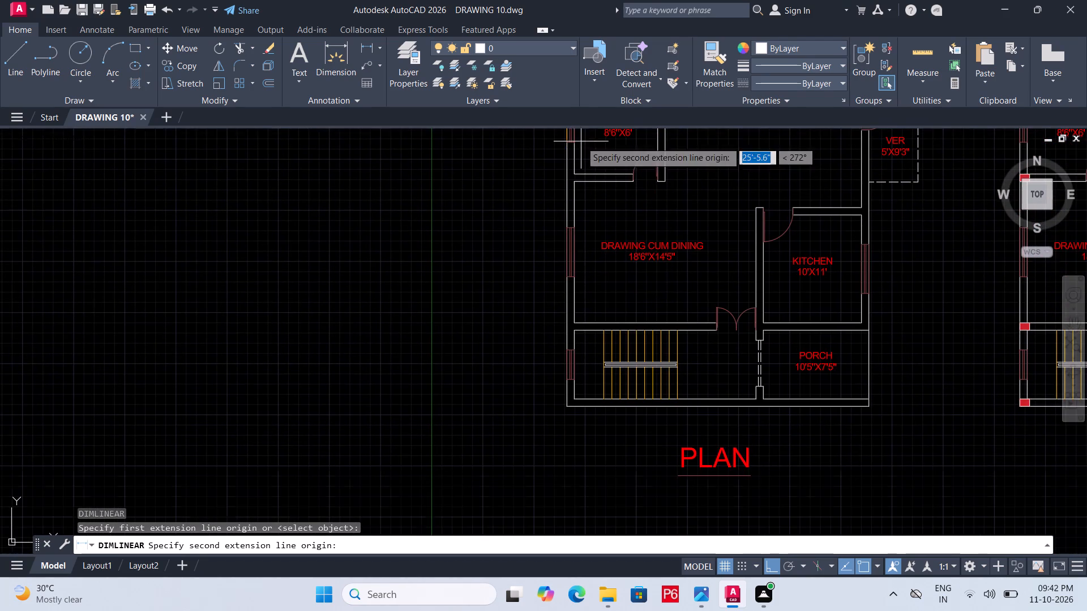
{"action": "scroll", "coordinate": [569, 373], "scroll_direction": "up", "scroll_amount": 3}
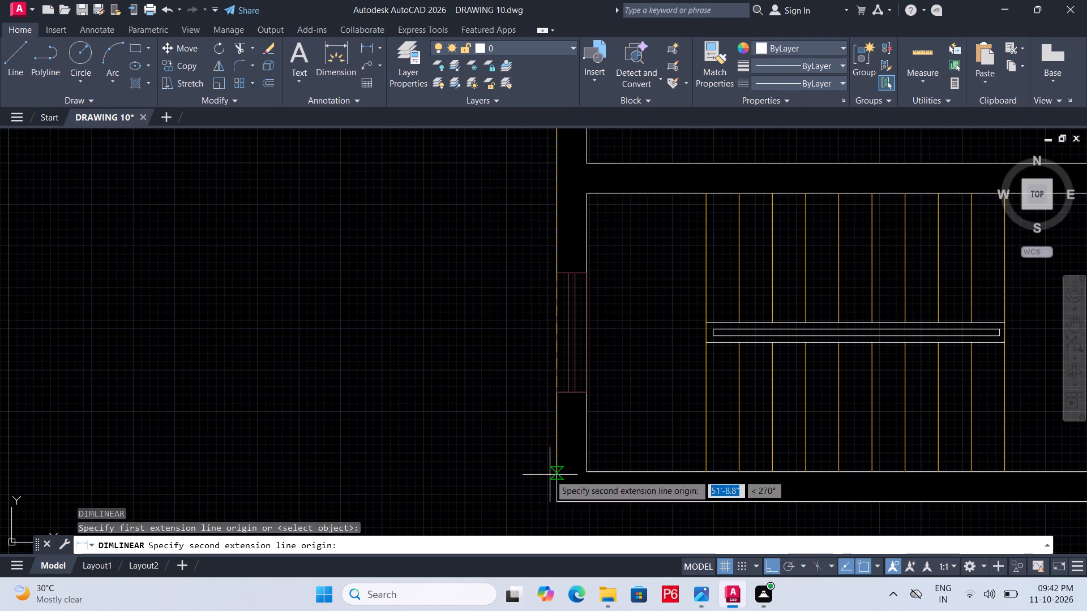
{"action": "middle_click_drag", "start_coordinate": [547, 473], "coordinate": [552, 399]}
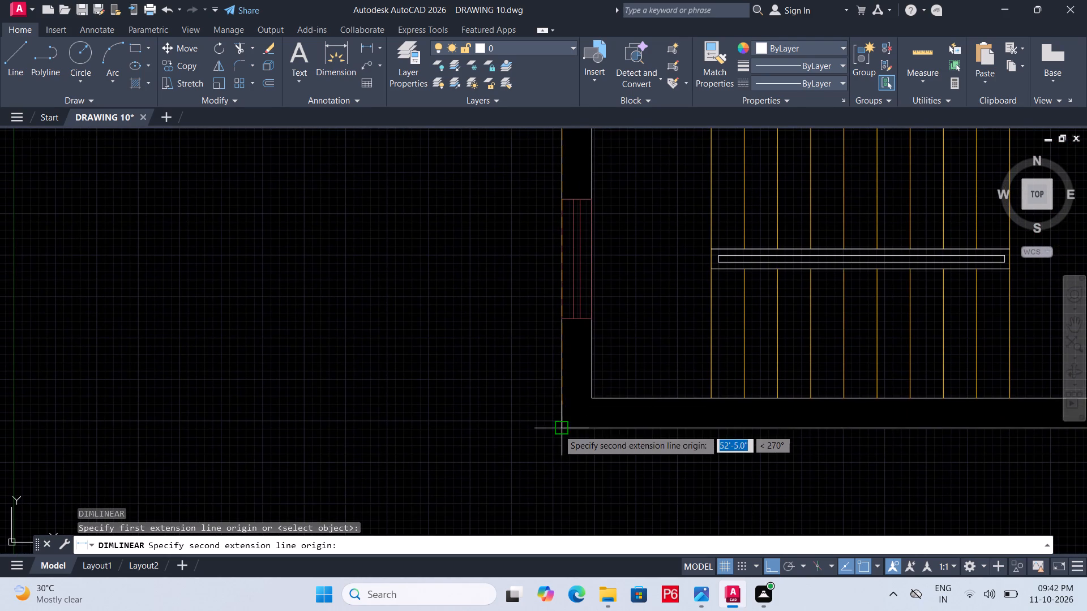
{"action": "left_click", "coordinate": [558, 429]}
{"action": "double_click", "coordinate": [478, 416]}
{"action": "scroll", "coordinate": [487, 375], "scroll_direction": "down", "scroll_amount": 3}
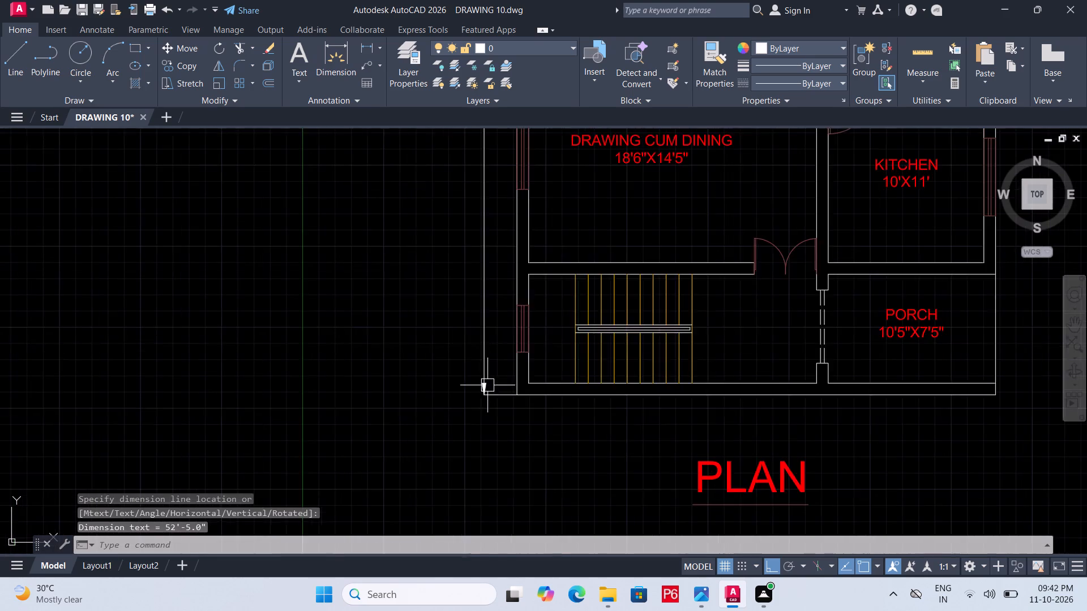
{"action": "key", "text": "ctrl+s"}
{"action": "key", "text": "ctrl+s"}
{"action": "key", "text": "ctrl+s"}
Add an overall horizontal linear dimension above the original plan's bedrooms, between the outer top corners, and save the drawing.
{"action": "middle_click_drag", "start_coordinate": [534, 373], "coordinate": [525, 609]}
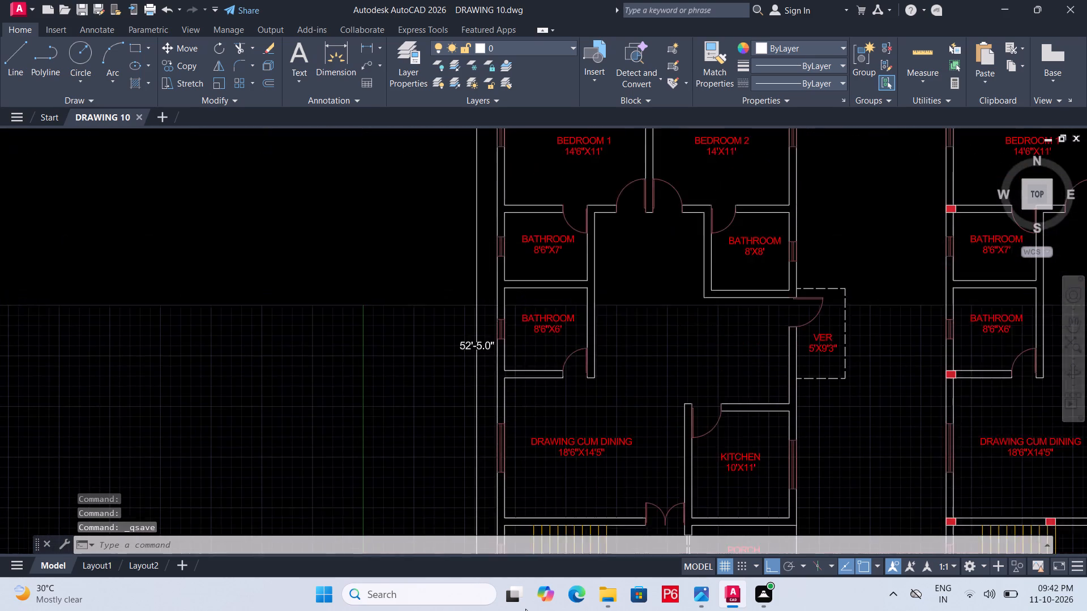
{"action": "middle_click_drag", "start_coordinate": [604, 276], "coordinate": [593, 486]}
{"action": "scroll", "coordinate": [549, 372], "scroll_direction": "up", "scroll_amount": 1}
{"action": "middle_click_drag", "start_coordinate": [547, 371], "coordinate": [547, 369]}
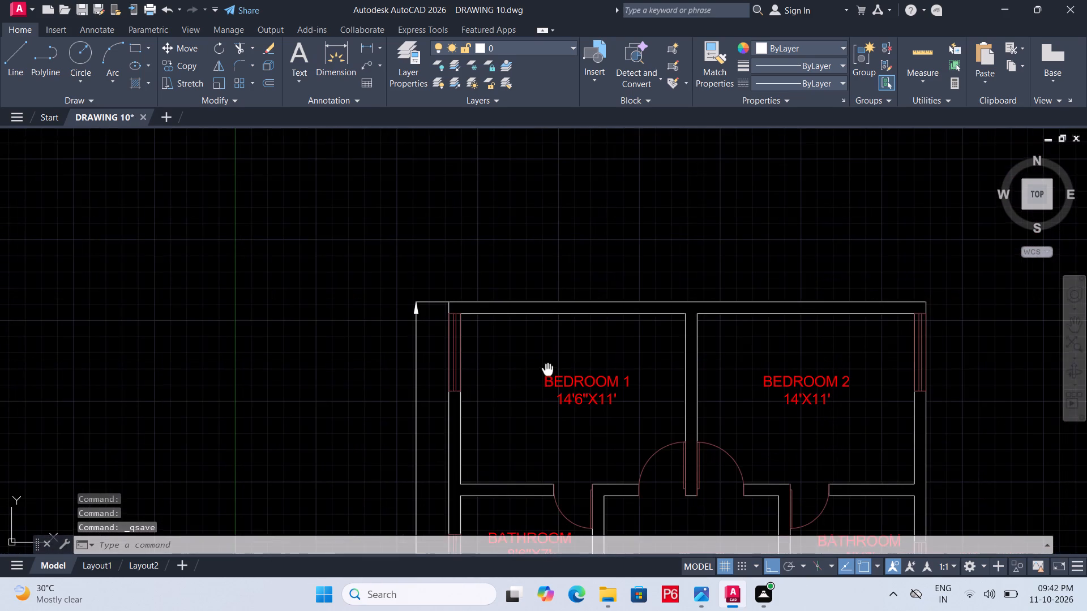
{"action": "middle_click_drag", "start_coordinate": [547, 369], "coordinate": [527, 359]}
{"action": "key", "text": "ctrl+s"}
{"action": "key", "text": "ctrl+s"}
{"action": "key", "text": "ctrl+s"}
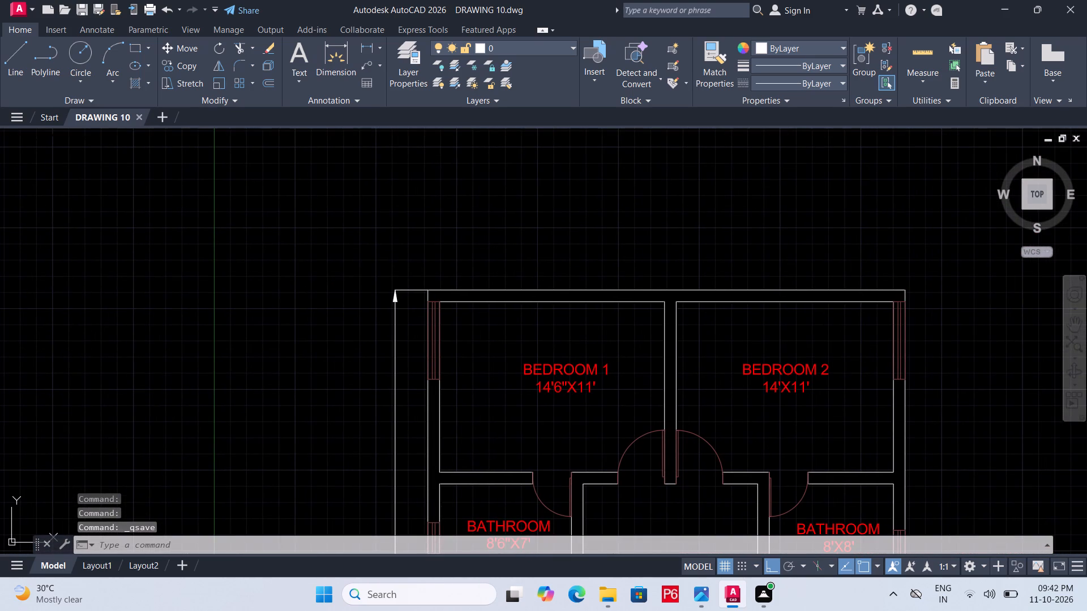
{"action": "type", "text": "DI"}
{"action": "key", "text": "m"}
{"action": "type", "text": "LIN"}
{"action": "key", "text": "space"}
{"action": "left_click", "coordinate": [432, 294]}
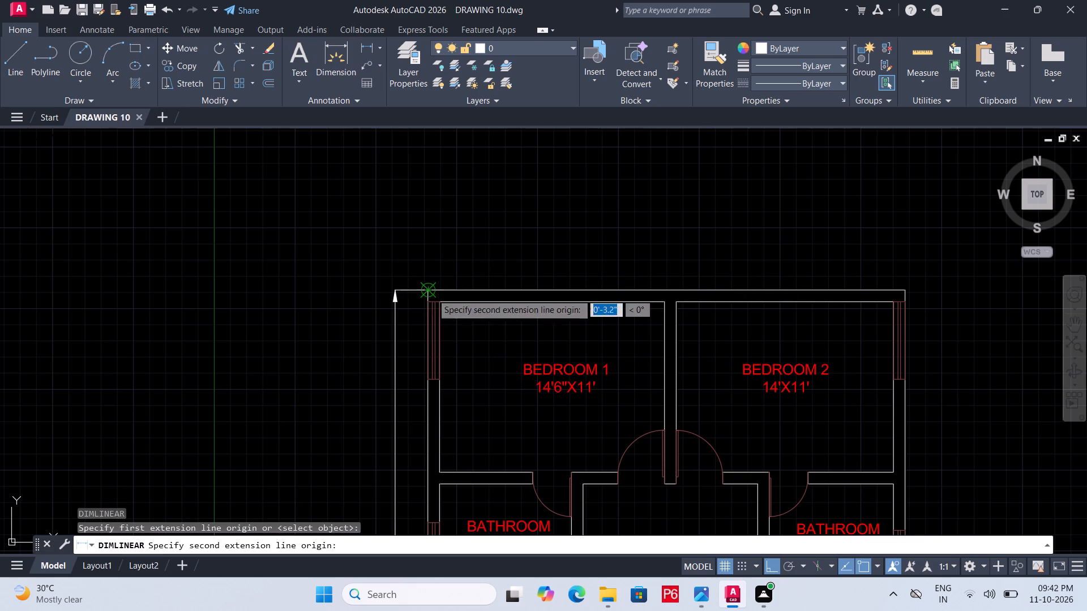
{"action": "left_click", "coordinate": [909, 288]}
{"action": "left_click", "coordinate": [902, 258]}
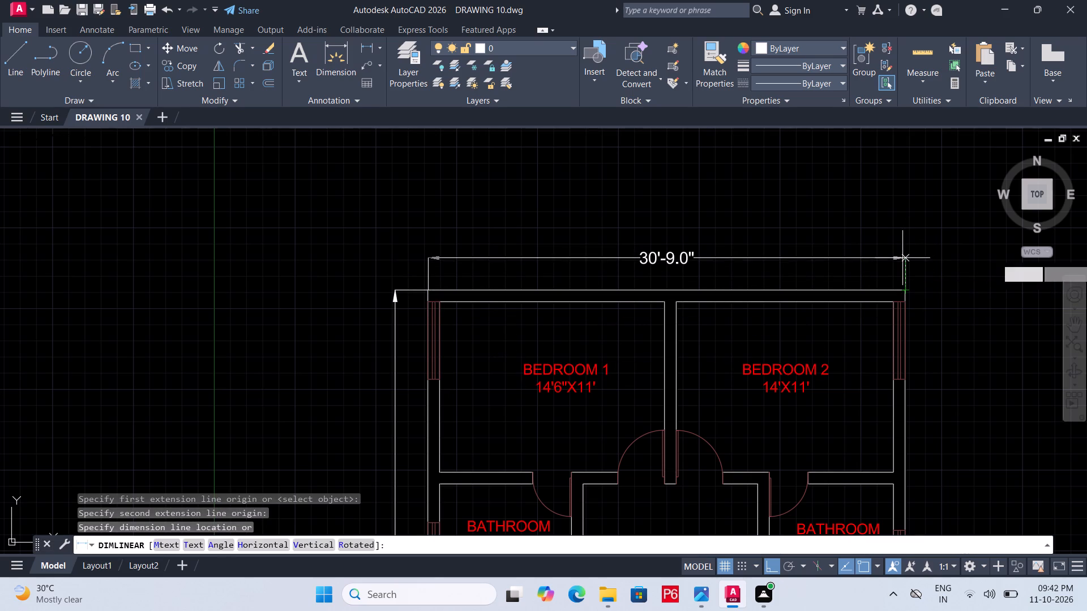
{"action": "key", "text": "ctrl+s"}
{"action": "key", "text": "ctrl+s"}
{"action": "key", "text": "ctrl+s"}
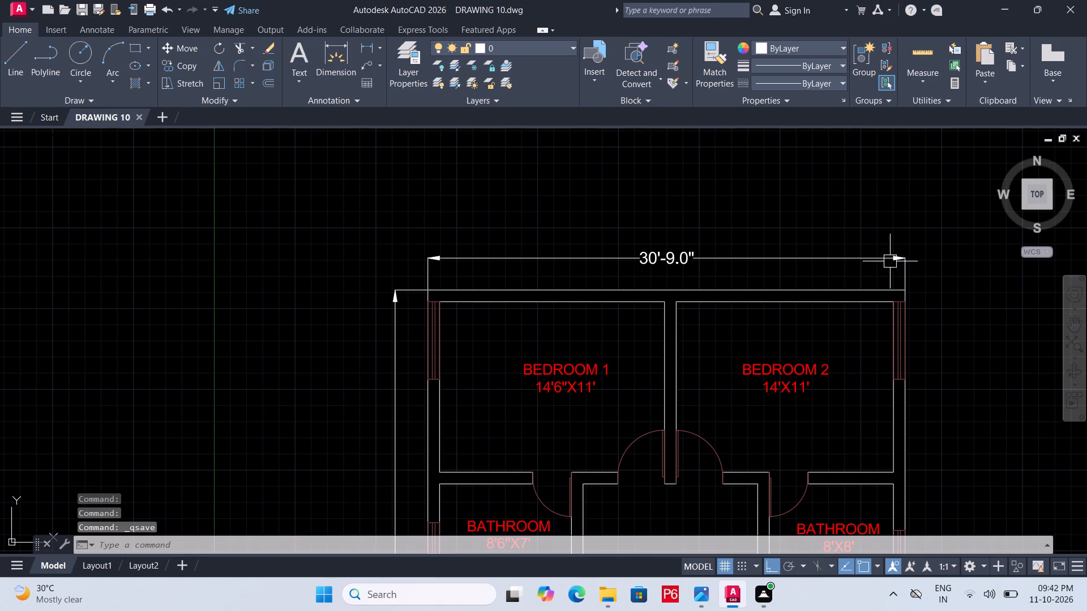
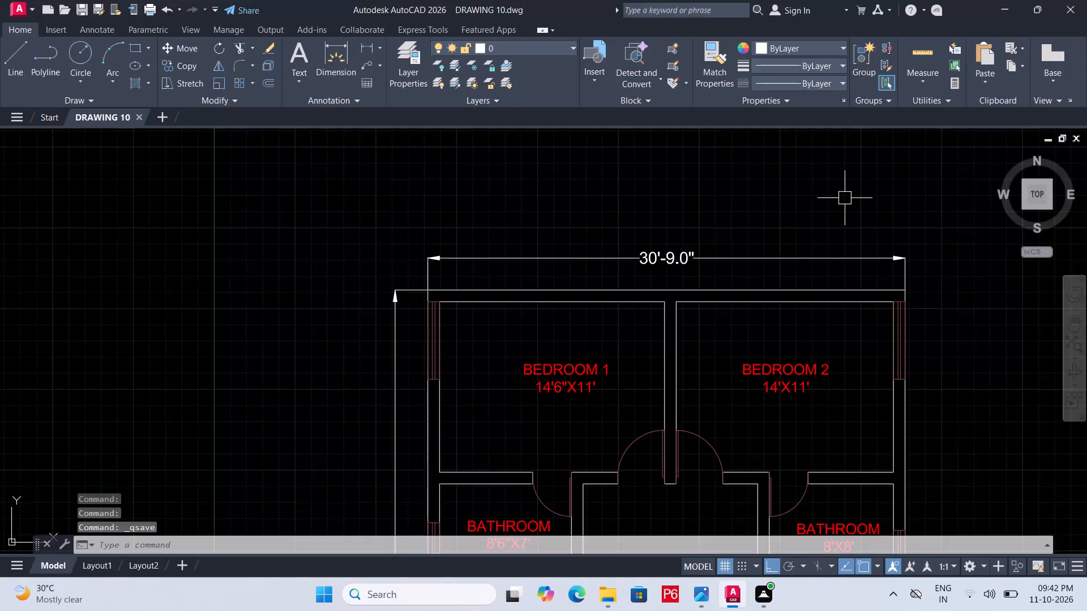
Examine the original floor plan and the column layout copy down to its corner column beside the staircase, and save the drawing.
{"action": "middle_click_drag", "start_coordinate": [807, 215], "coordinate": [743, 183]}
{"action": "scroll", "coordinate": [743, 183], "scroll_direction": "down", "scroll_amount": 1}
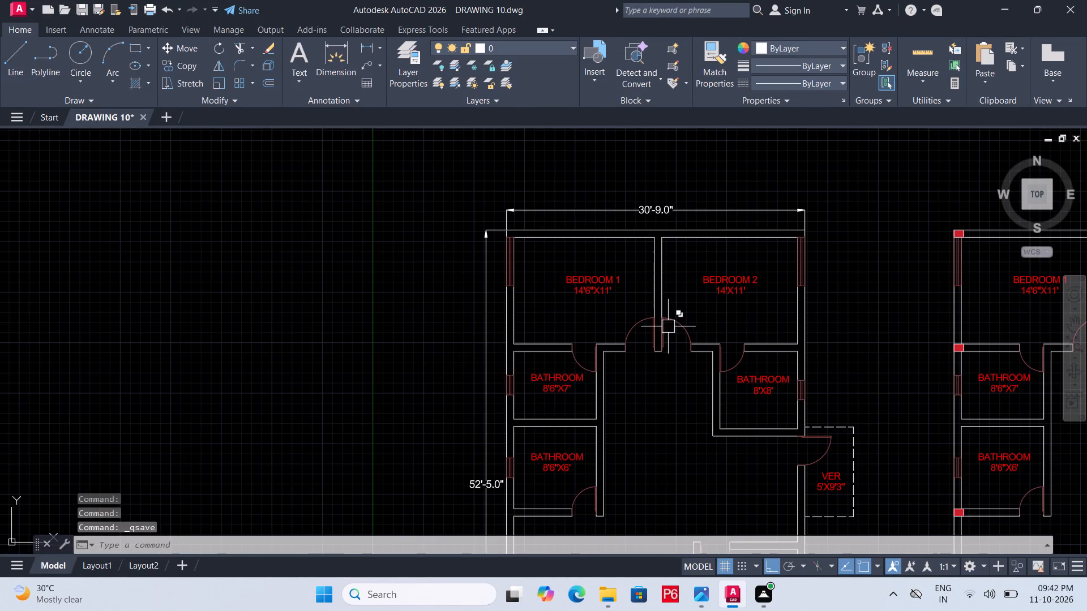
{"action": "middle_click_drag", "start_coordinate": [646, 325], "coordinate": [483, 275]}
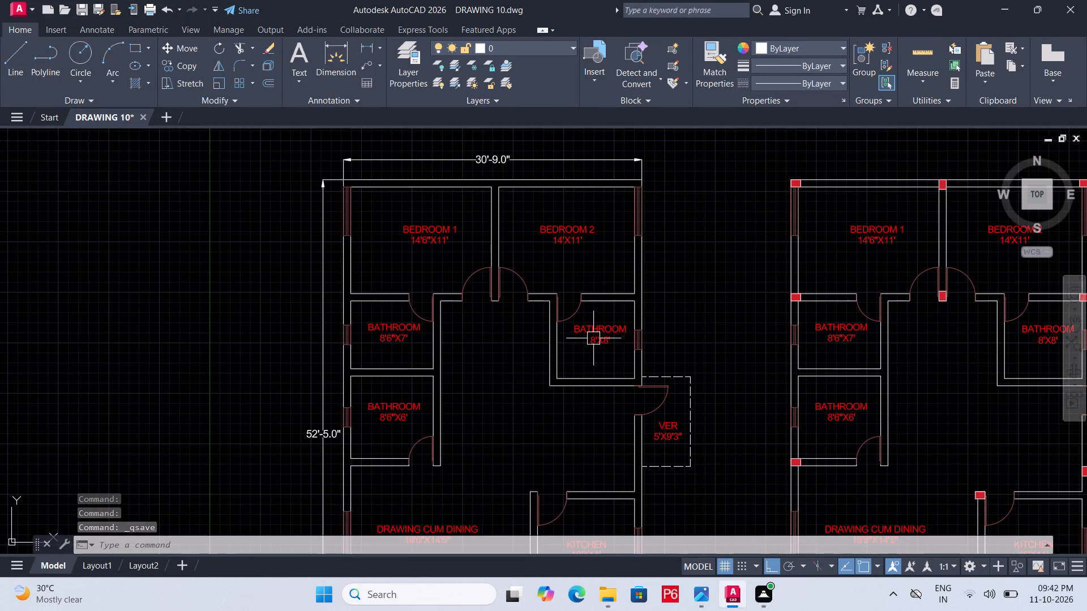
{"action": "middle_click_drag", "start_coordinate": [596, 333], "coordinate": [644, 237]}
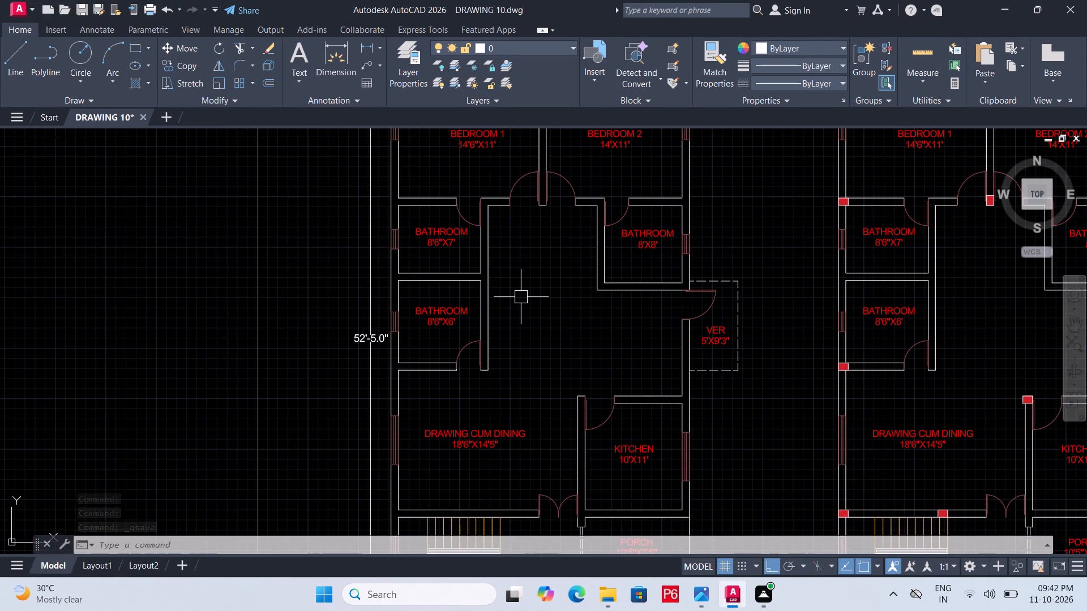
{"action": "middle_click_drag", "start_coordinate": [632, 343], "coordinate": [508, 320]}
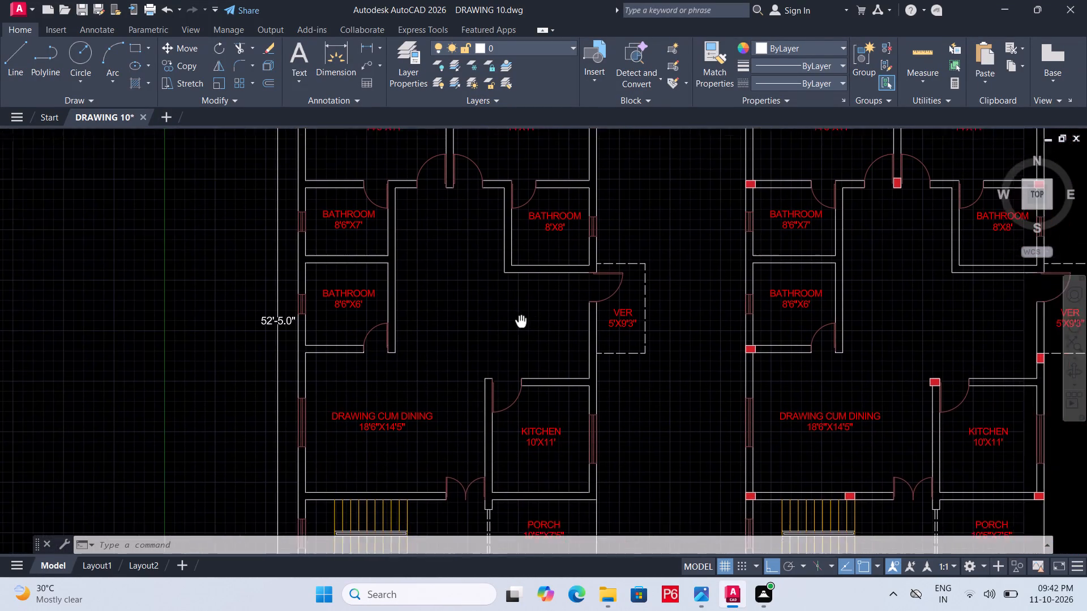
{"action": "middle_click_drag", "start_coordinate": [508, 320], "coordinate": [507, 320]}
{"action": "middle_click_drag", "start_coordinate": [741, 316], "coordinate": [529, 295]}
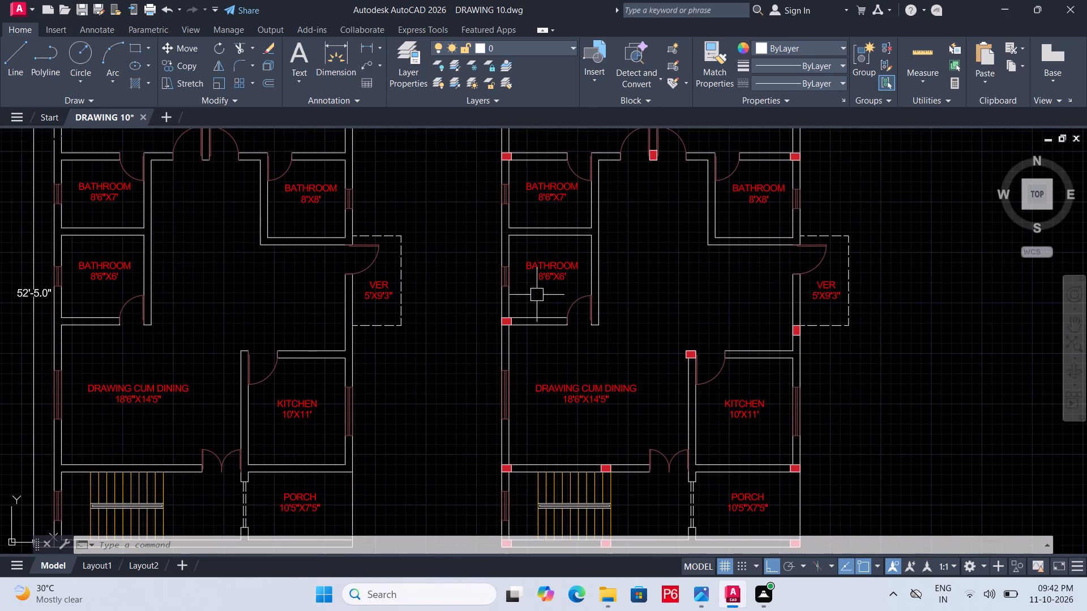
{"action": "middle_click_drag", "start_coordinate": [694, 266], "coordinate": [836, 205]}
{"action": "scroll", "coordinate": [203, 449], "scroll_direction": "up", "scroll_amount": 2}
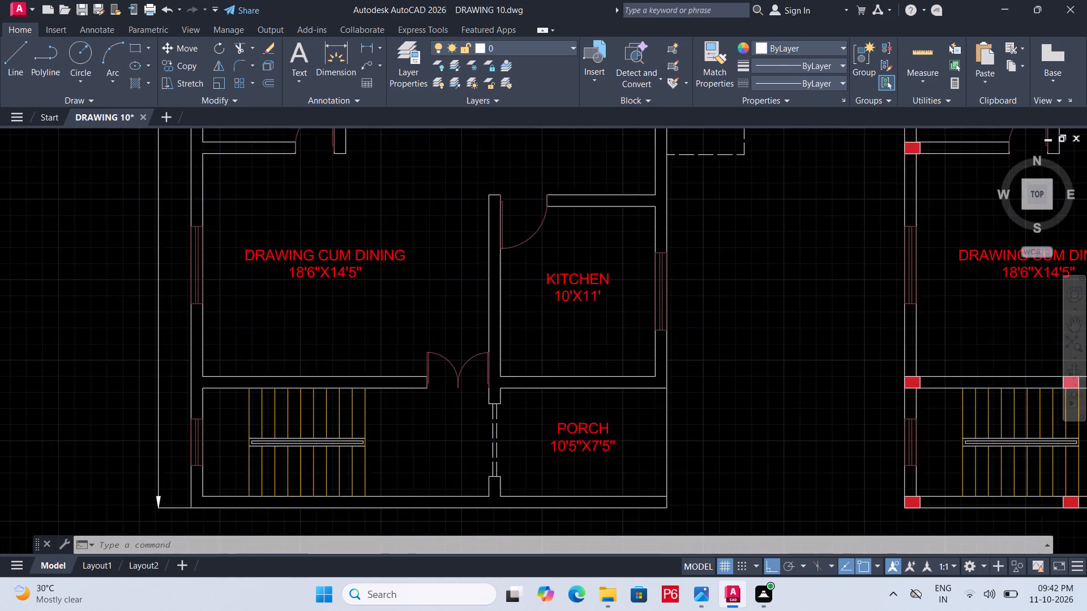
{"action": "scroll", "coordinate": [285, 441], "scroll_direction": "down", "scroll_amount": 2}
{"action": "middle_click_drag", "start_coordinate": [608, 378], "coordinate": [305, 468]}
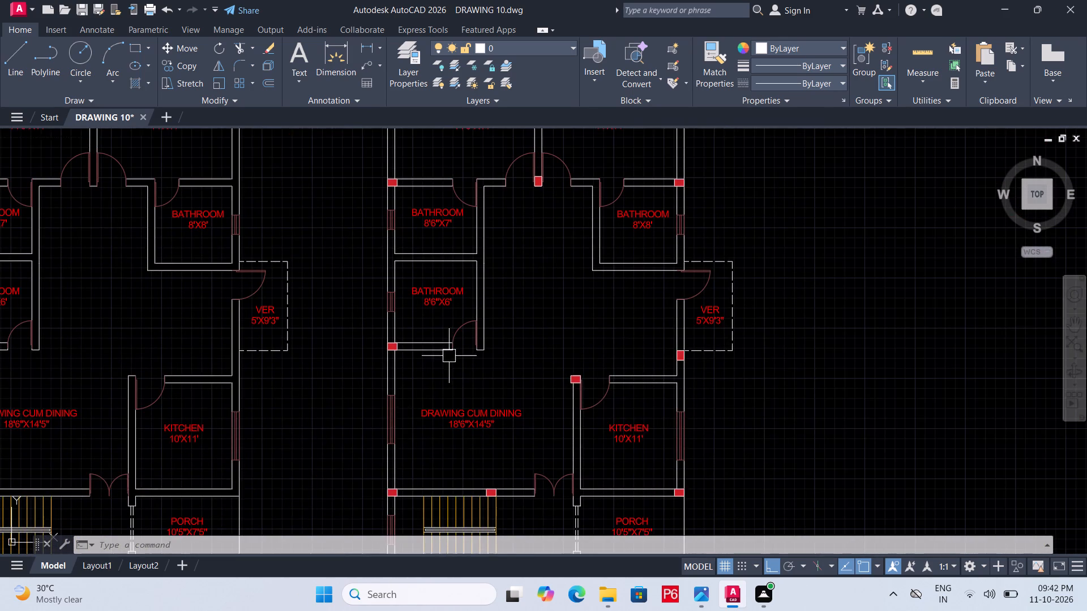
{"action": "middle_click_drag", "start_coordinate": [450, 355], "coordinate": [489, 467]}
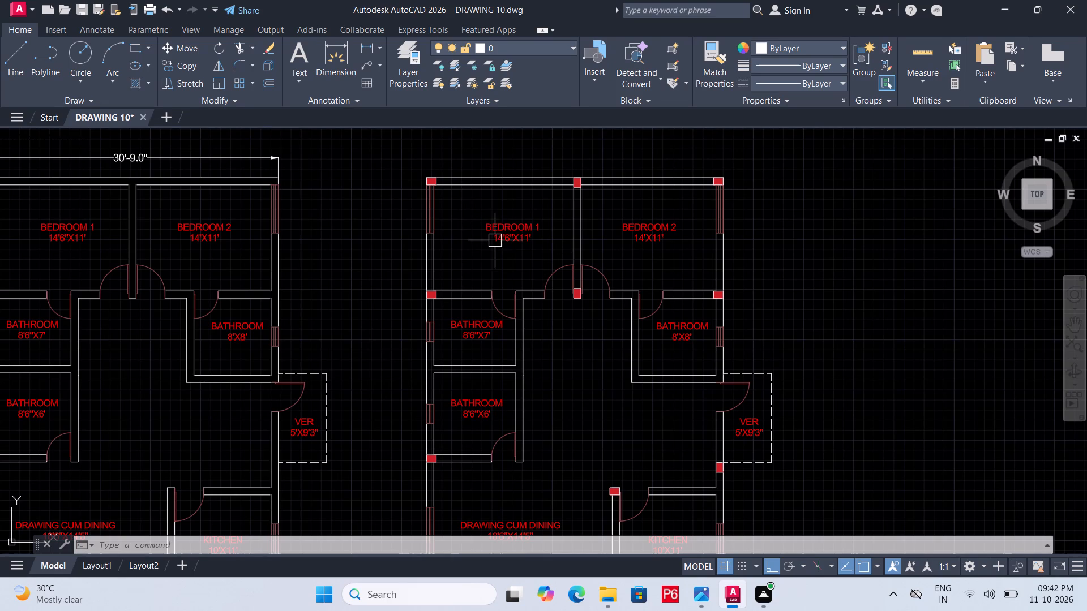
{"action": "key", "text": "ctrl+s"}
{"action": "key", "text": "ctrl+s"}
{"action": "key", "text": "ctrl+s"}
{"action": "middle_click_drag", "start_coordinate": [517, 303], "coordinate": [563, 180]}
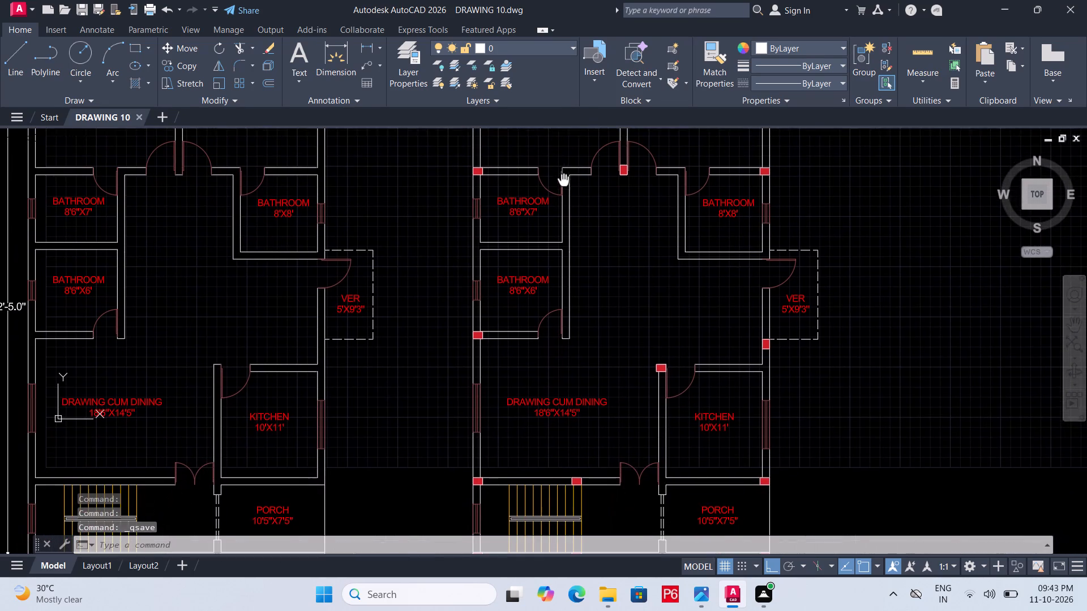
{"action": "middle_click_drag", "start_coordinate": [563, 180], "coordinate": [563, 179]}
{"action": "middle_click_drag", "start_coordinate": [583, 355], "coordinate": [579, 255]}
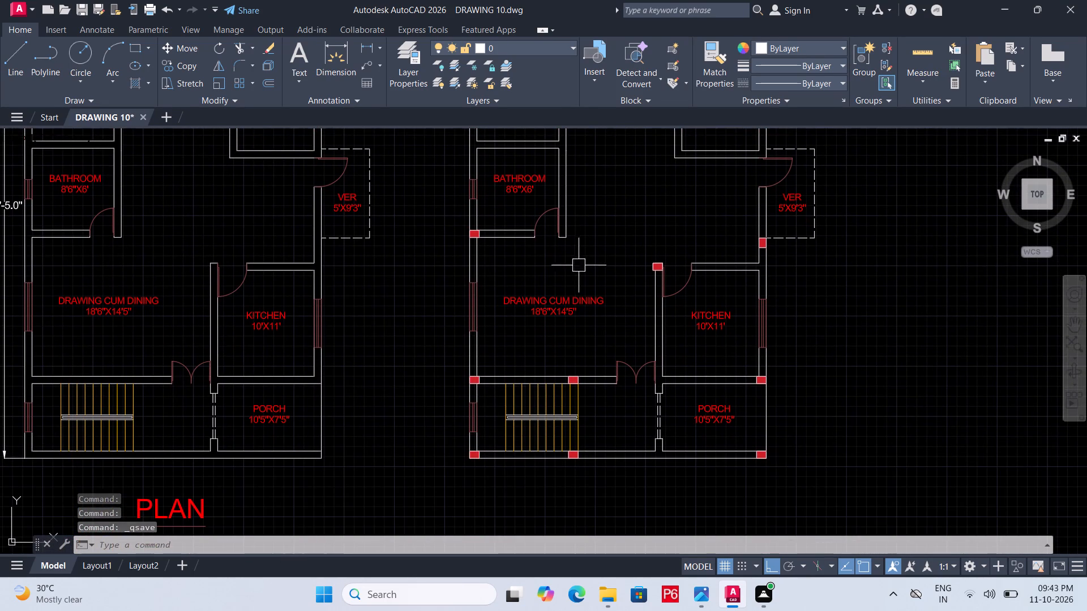
{"action": "scroll", "coordinate": [494, 453], "scroll_direction": "up", "scroll_amount": 2}
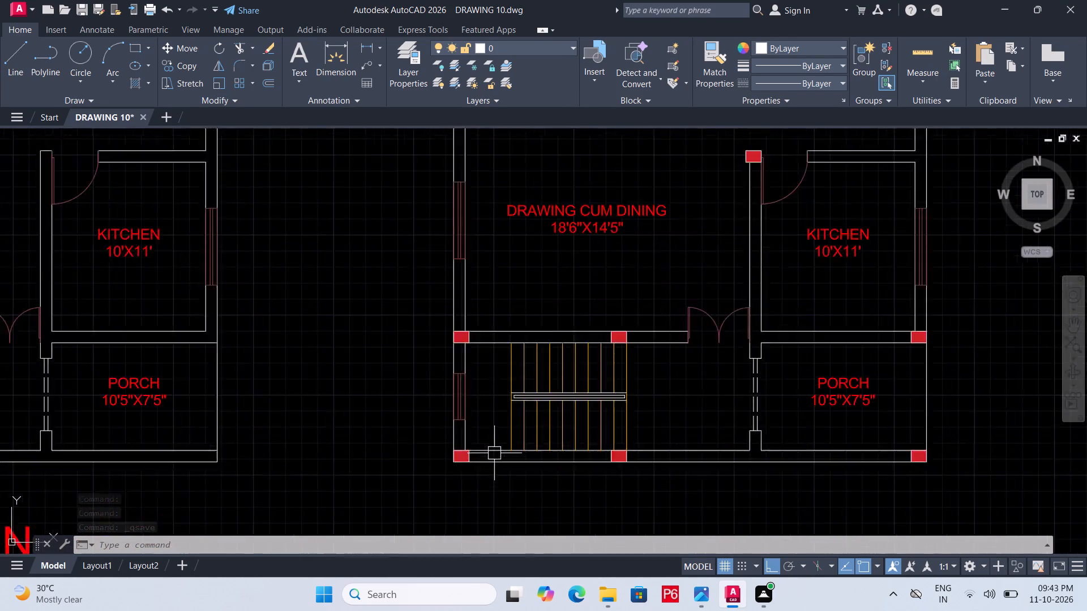
{"action": "scroll", "coordinate": [494, 453], "scroll_direction": "up", "scroll_amount": 1}
{"action": "middle_click_drag", "start_coordinate": [463, 457], "coordinate": [506, 416]}
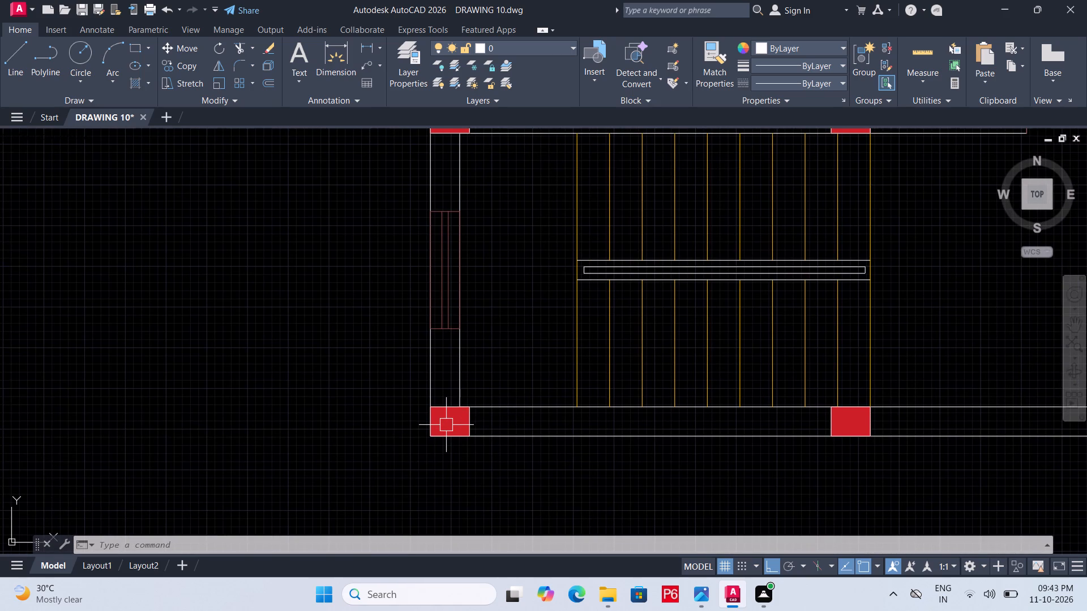
{"action": "left_click", "coordinate": [446, 425]}
{"action": "middle_click_drag", "start_coordinate": [483, 451], "coordinate": [510, 406]}
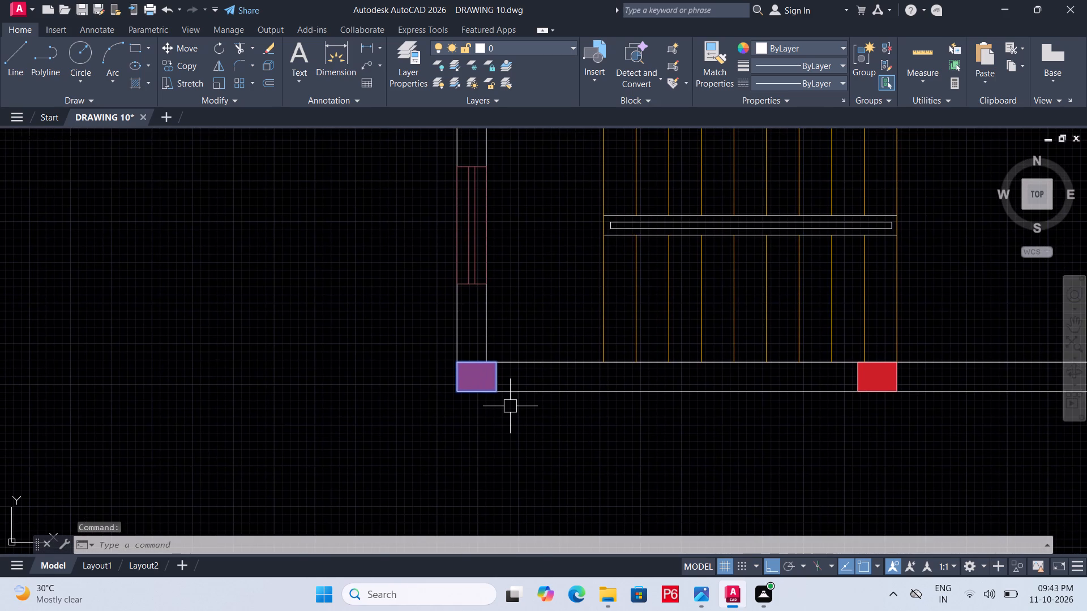
{"action": "key", "text": "ctrl+s"}
{"action": "key", "text": "ctrl+s"}
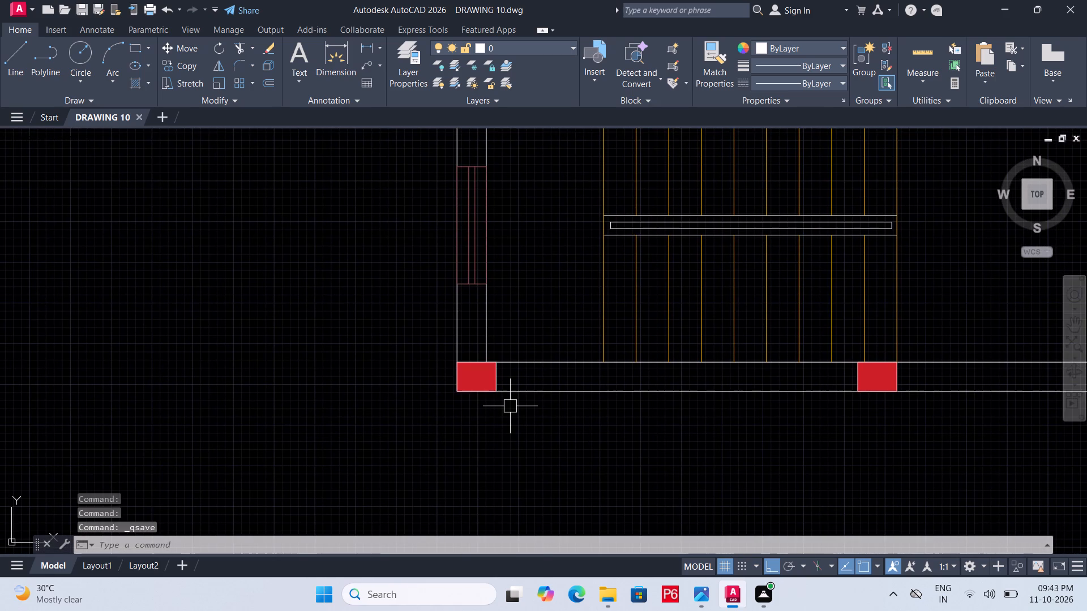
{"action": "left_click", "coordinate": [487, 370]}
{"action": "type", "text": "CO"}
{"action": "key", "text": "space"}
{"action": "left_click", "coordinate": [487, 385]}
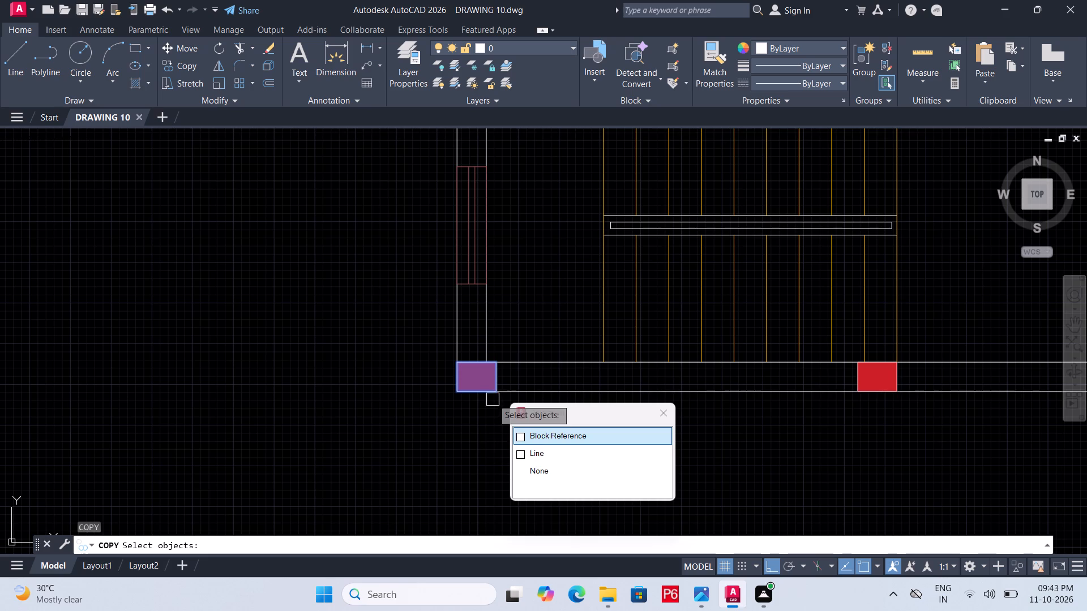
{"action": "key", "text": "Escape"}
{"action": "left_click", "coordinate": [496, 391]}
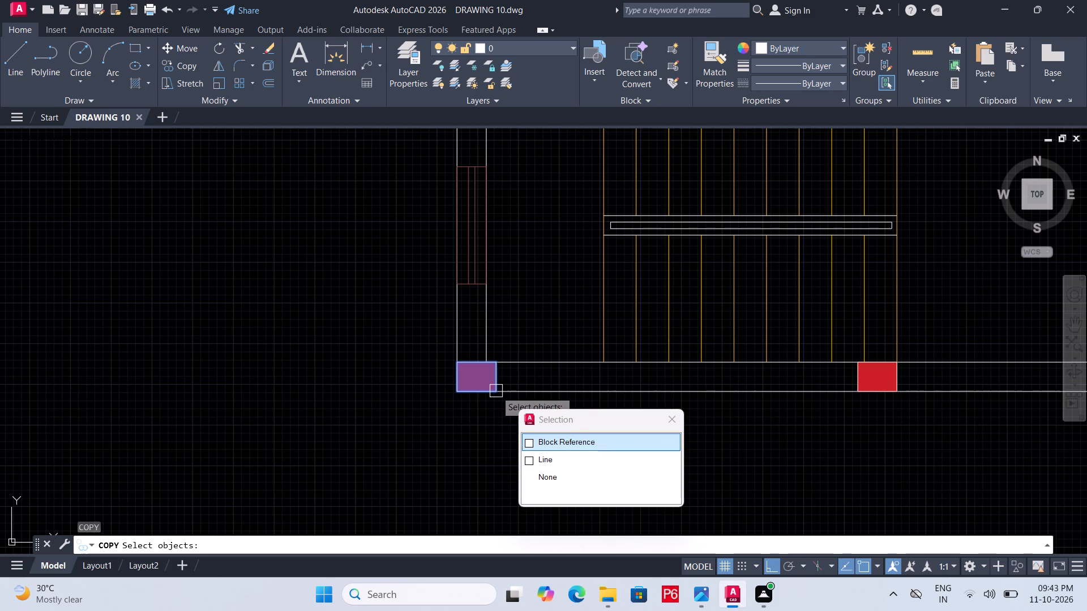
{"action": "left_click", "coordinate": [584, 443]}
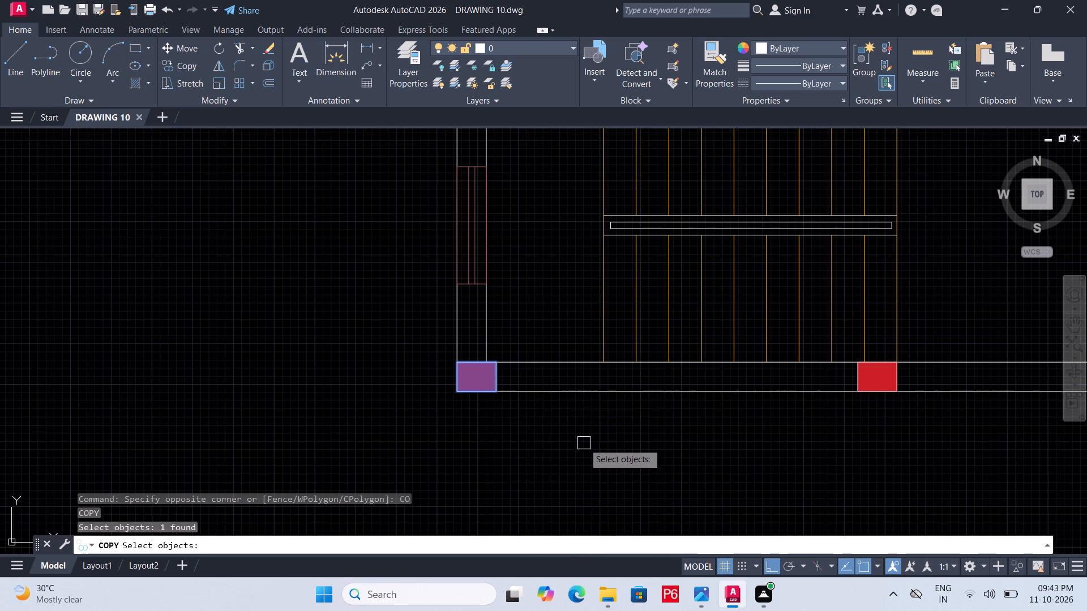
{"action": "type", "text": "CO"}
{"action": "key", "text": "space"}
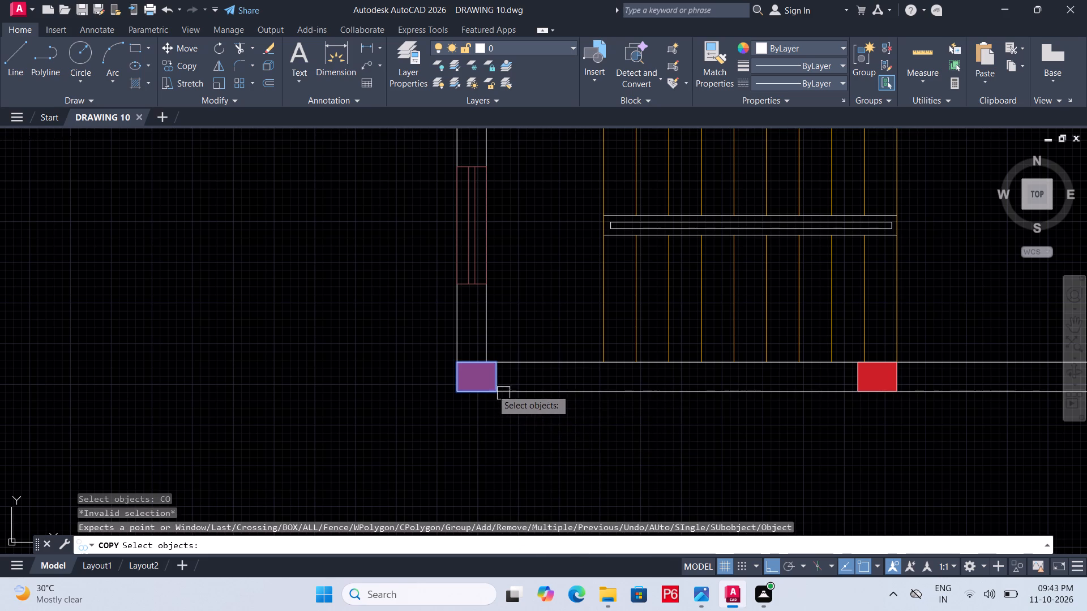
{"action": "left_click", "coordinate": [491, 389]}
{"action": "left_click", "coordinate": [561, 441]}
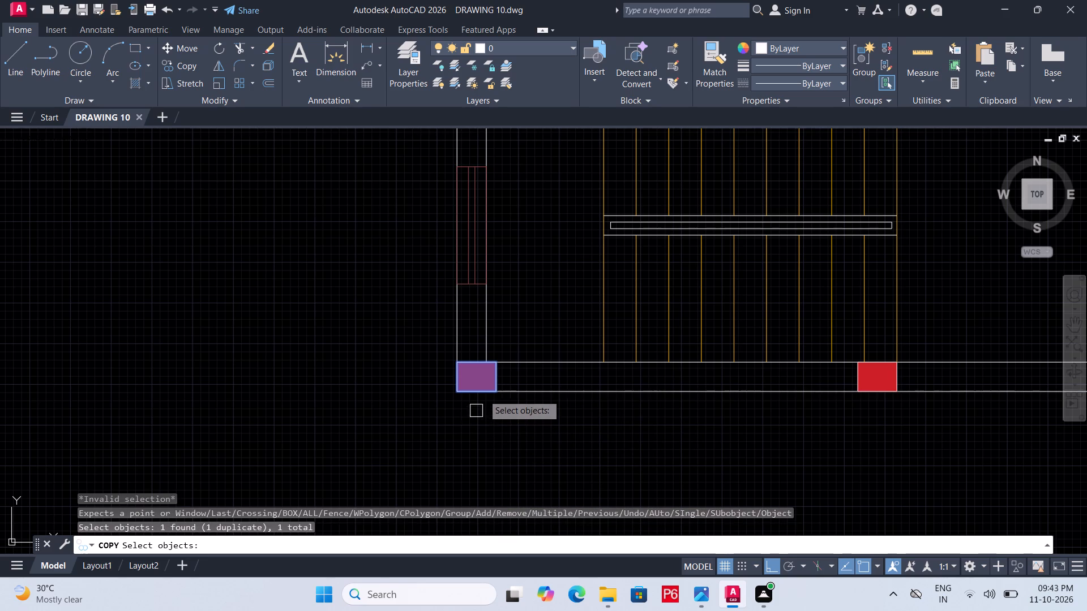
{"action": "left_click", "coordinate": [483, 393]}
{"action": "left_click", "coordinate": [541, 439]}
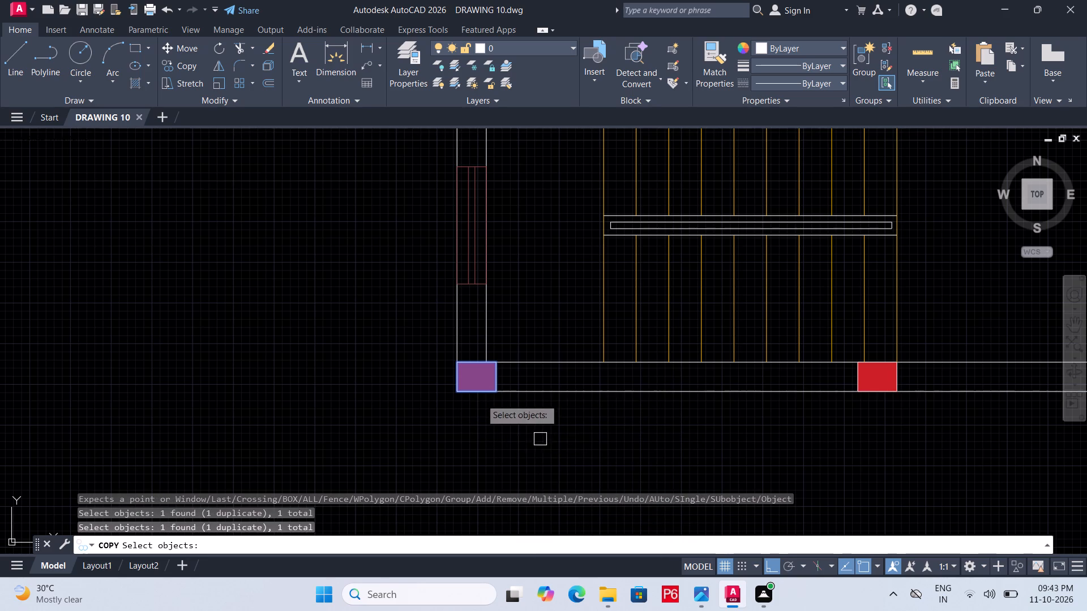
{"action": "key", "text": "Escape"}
Copy the column block at the staircase's outer bottom-left corner about 4'-2" straight down into empty space and save the drawing.
{"action": "left_click", "coordinate": [479, 391]}
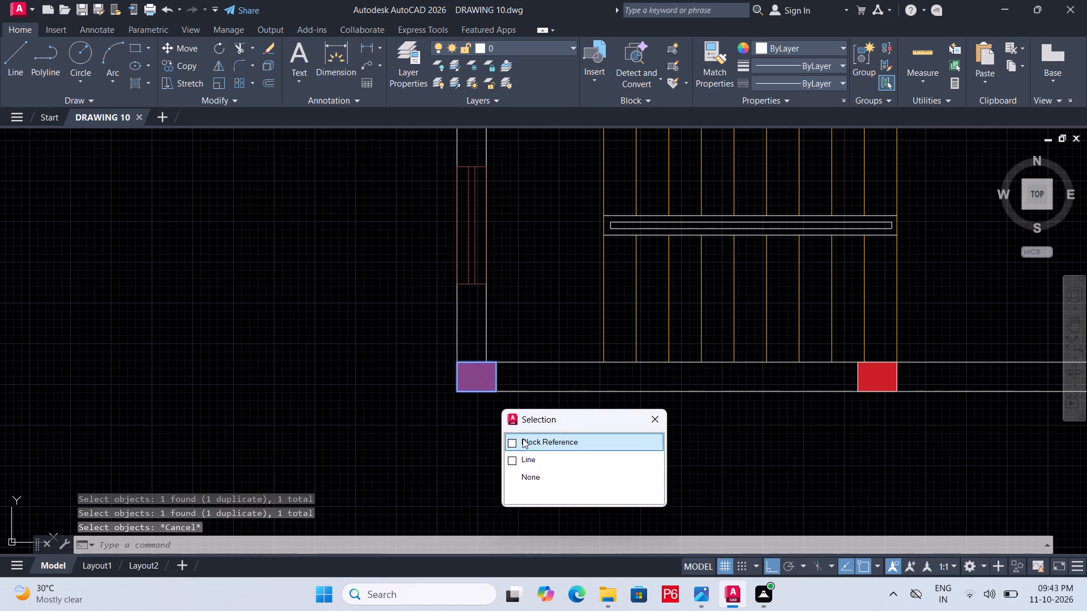
{"action": "left_click", "coordinate": [524, 440]}
{"action": "type", "text": "CO"}
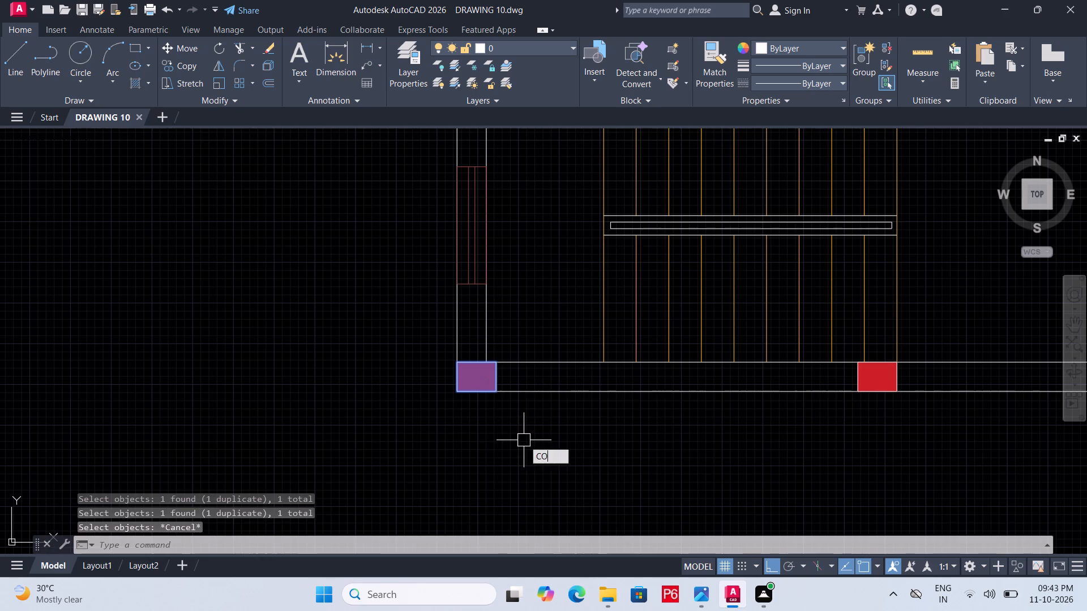
{"action": "key", "text": "space"}
{"action": "left_click", "coordinate": [493, 387]}
{"action": "middle_click_drag", "start_coordinate": [507, 458], "coordinate": [521, 197]}
{"action": "left_click", "coordinate": [550, 294]}
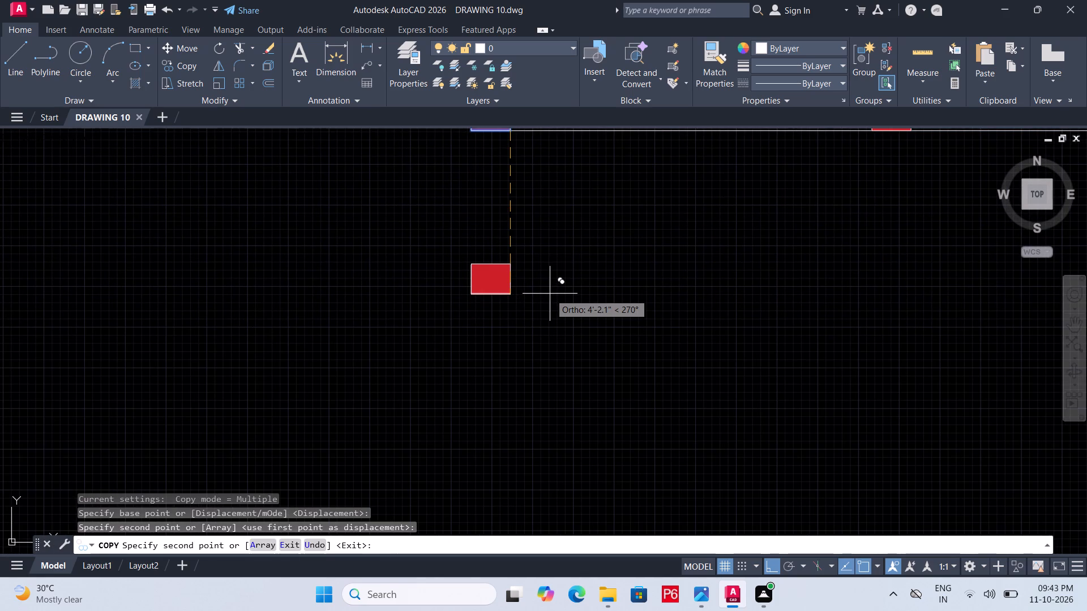
{"action": "key", "text": "ctrl+s"}
{"action": "key", "text": "ctrl+s"}
{"action": "key", "text": "ctrl+s"}
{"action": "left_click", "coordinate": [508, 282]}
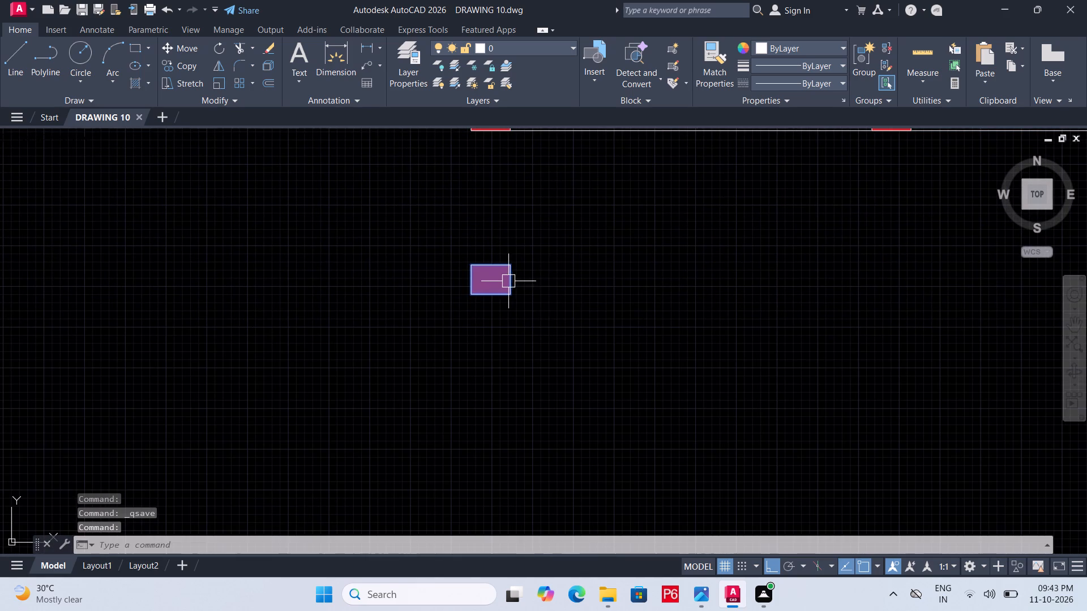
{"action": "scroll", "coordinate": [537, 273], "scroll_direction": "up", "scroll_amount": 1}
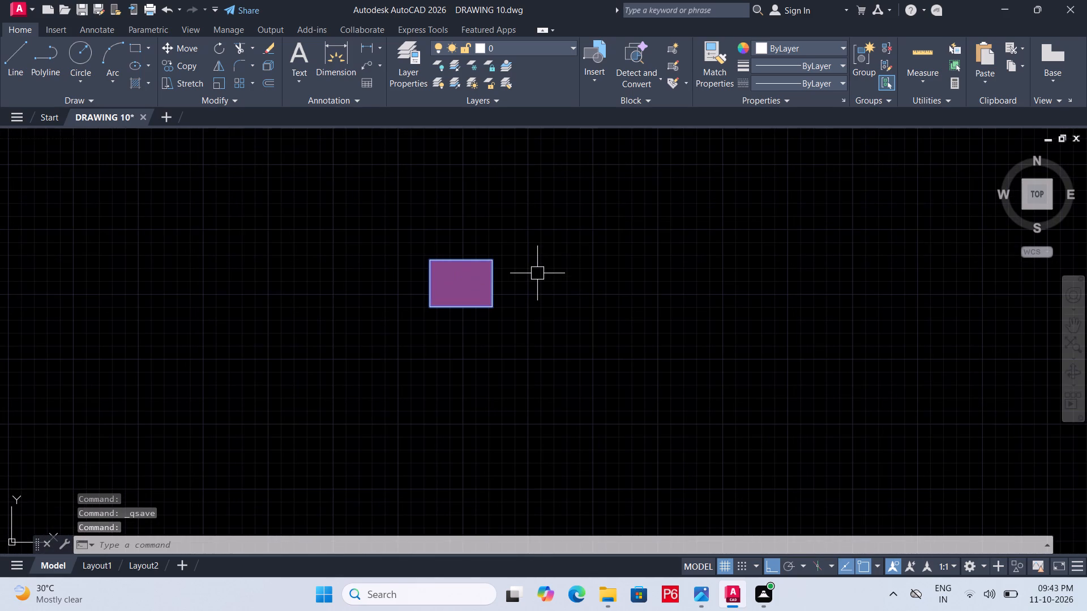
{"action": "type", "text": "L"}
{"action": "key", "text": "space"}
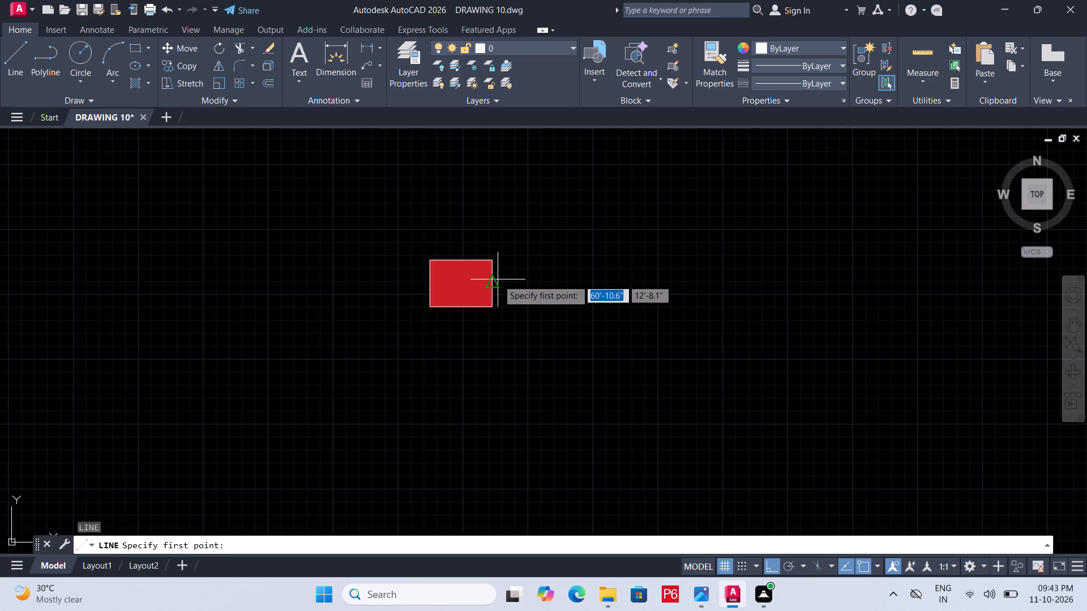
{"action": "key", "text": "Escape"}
Draw a 4' horizontal line beside the copied column and a 4' vertical line down from its right end, and save the drawing.
{"action": "middle_click_drag", "start_coordinate": [507, 280], "coordinate": [450, 282]}
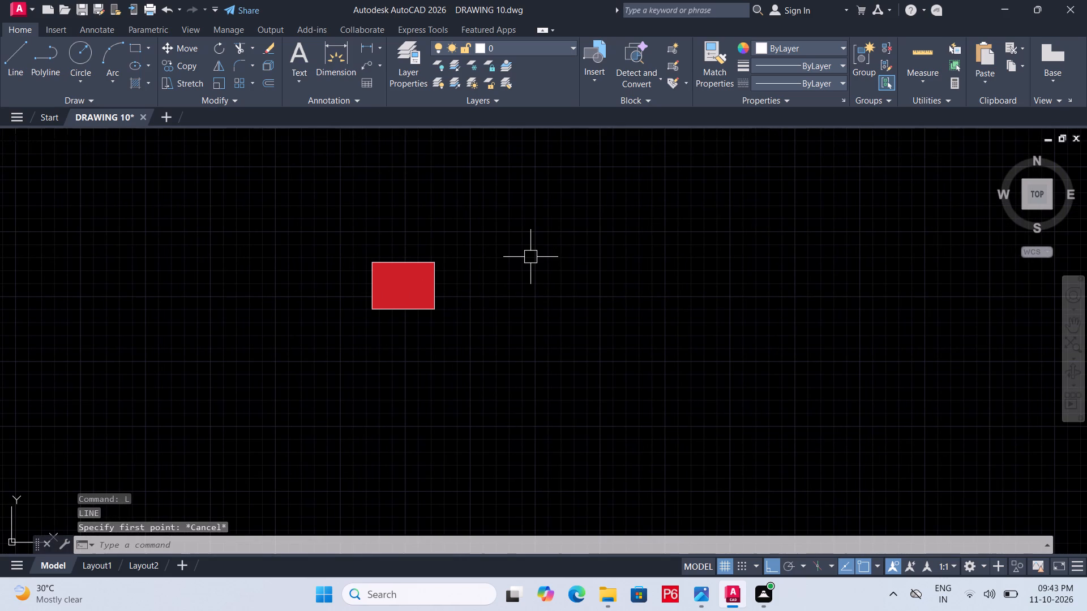
{"action": "type", "text": "L"}
{"action": "key", "text": "space"}
{"action": "left_click_drag", "start_coordinate": [531, 253], "coordinate": [541, 251]}
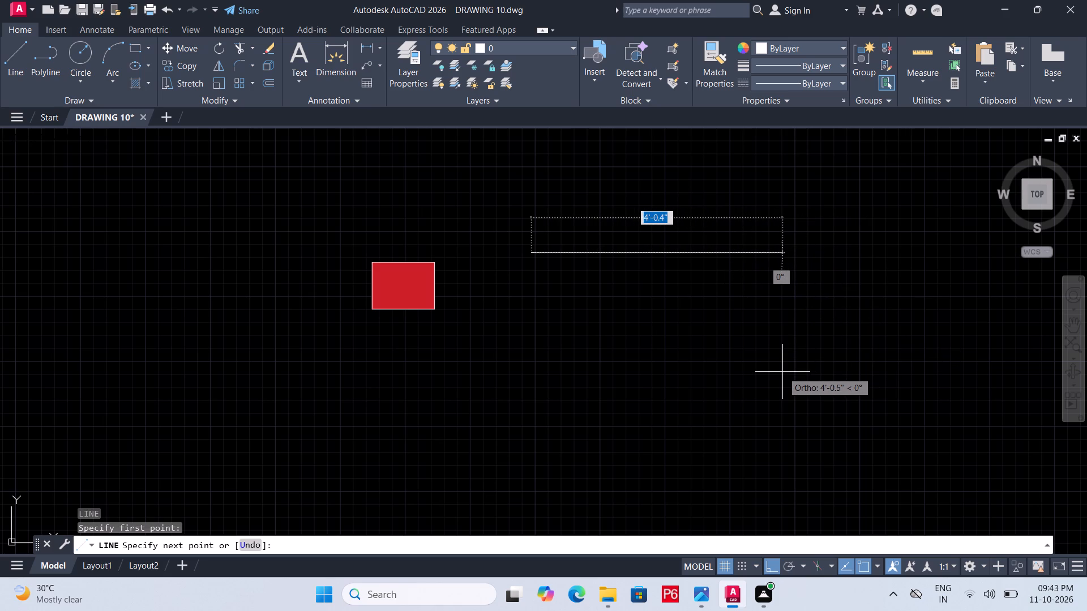
{"action": "type", "text": "4'"}
{"action": "key", "text": "Return"}
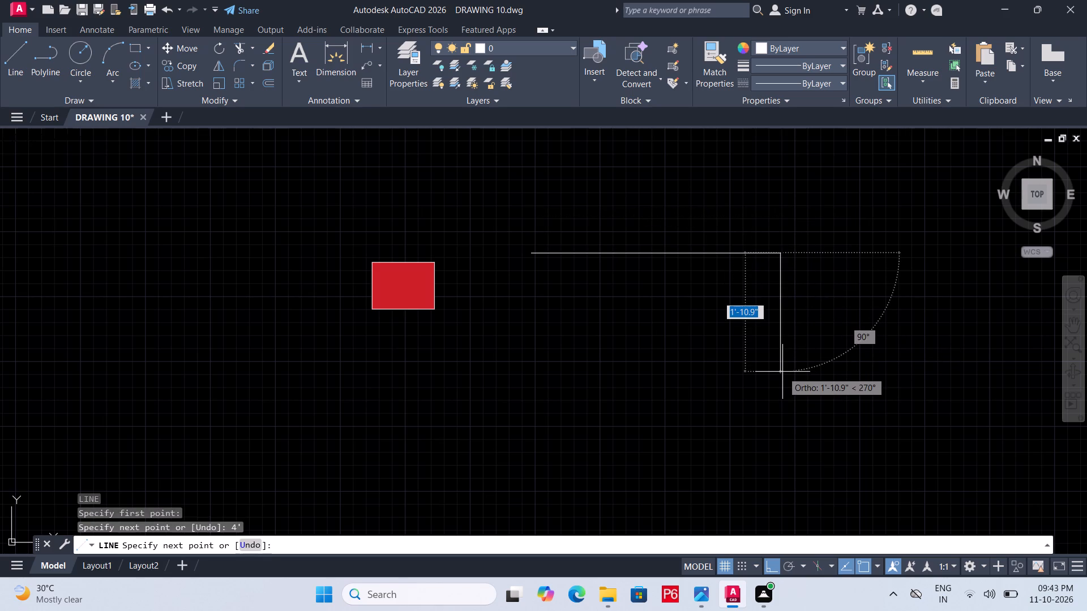
{"action": "middle_click_drag", "start_coordinate": [782, 440], "coordinate": [778, 369]}
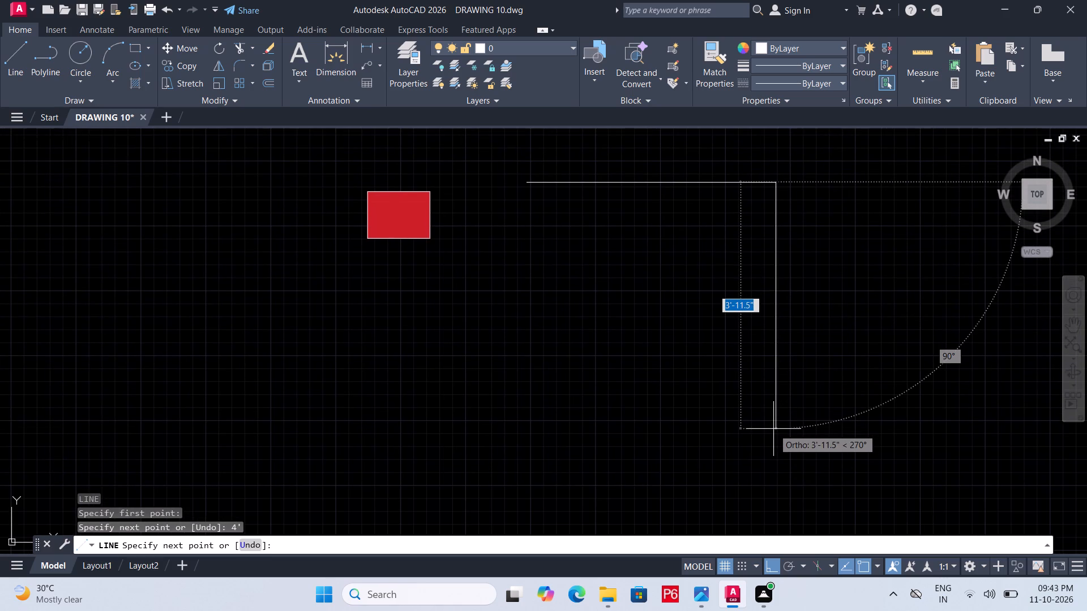
{"action": "type", "text": "4'"}
{"action": "key", "text": "Return"}
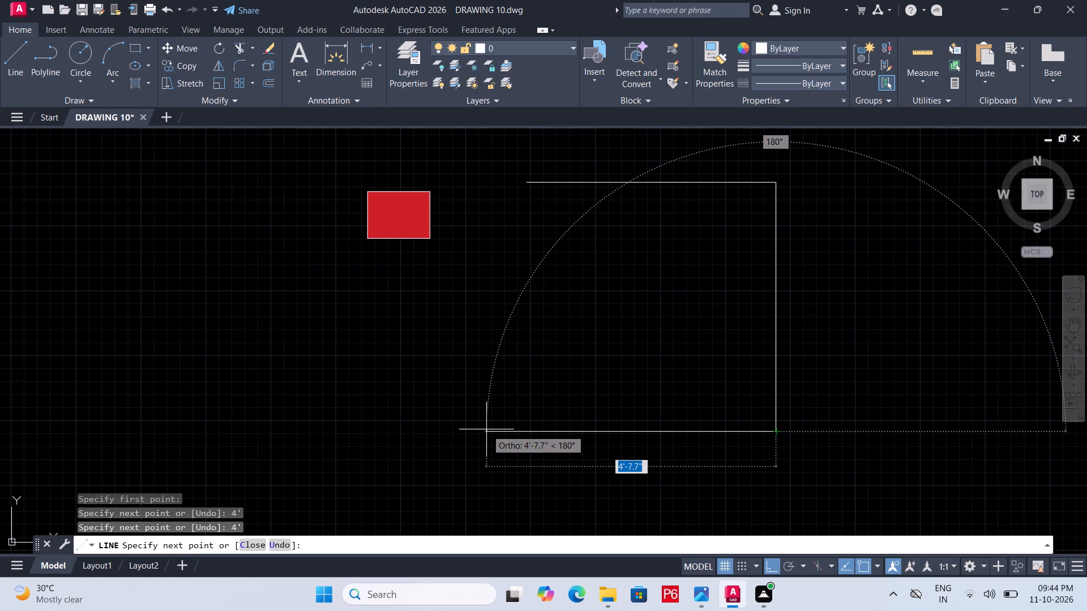
{"action": "key", "text": "ctrl+s"}
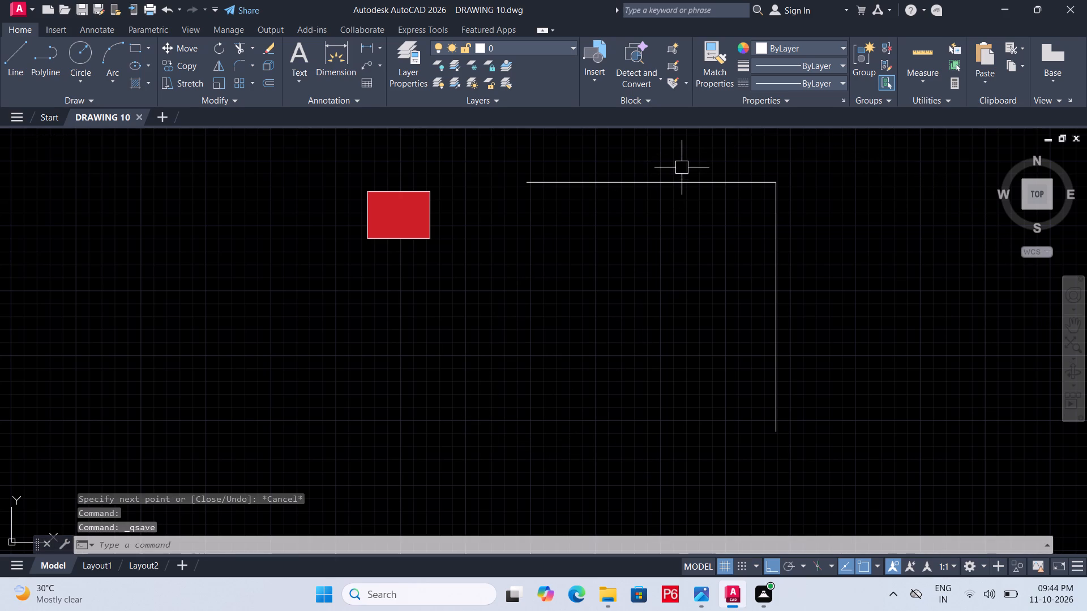
Select the 4' horizontal line and the 4' vertical line beside the copied column.
{"action": "left_click", "coordinate": [685, 179]}
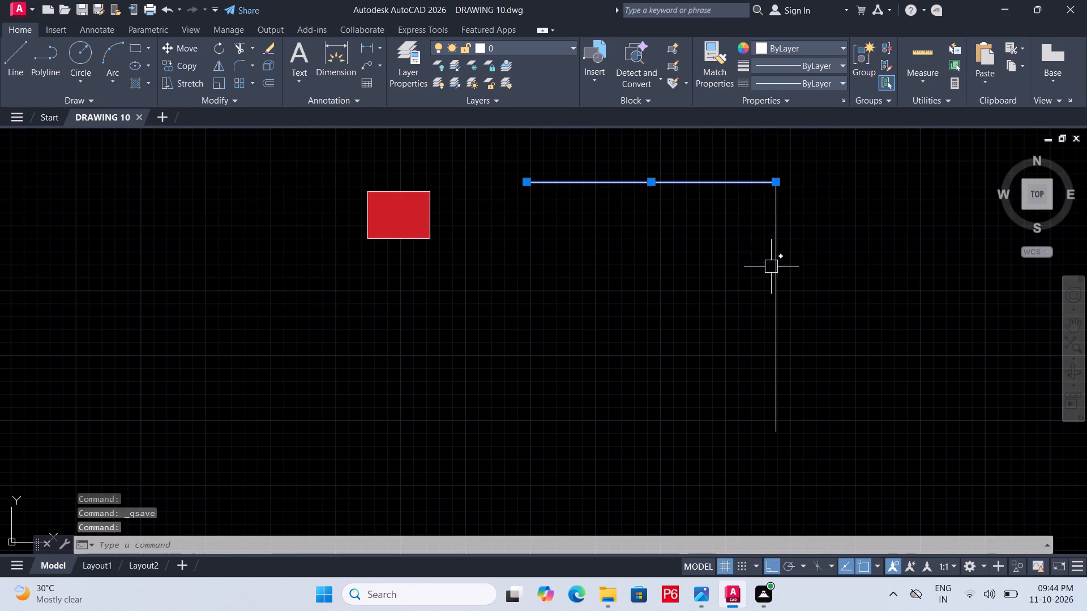
{"action": "left_click", "coordinate": [773, 273]}
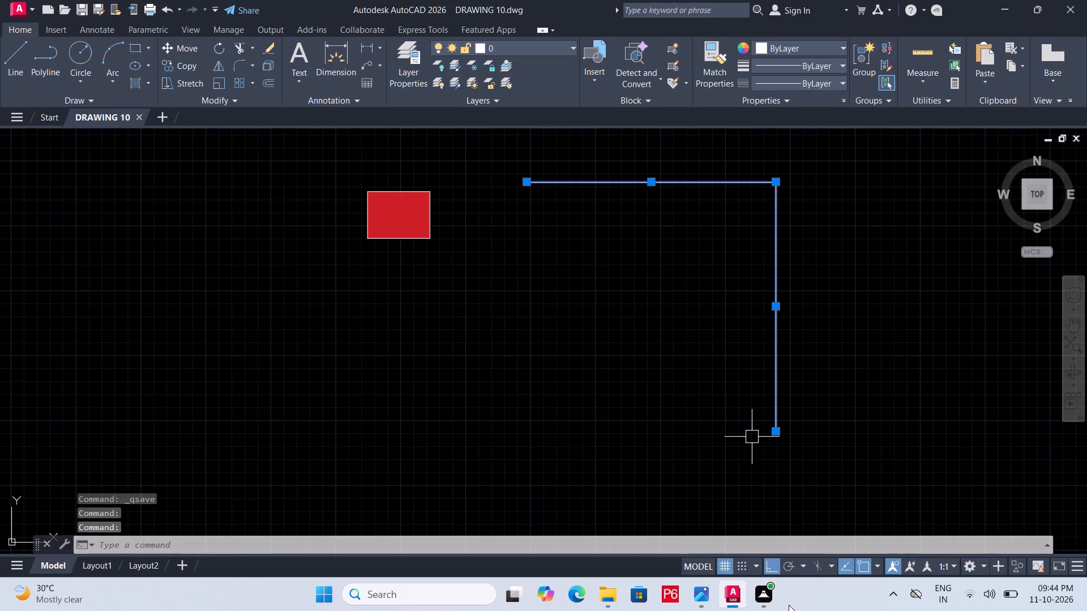
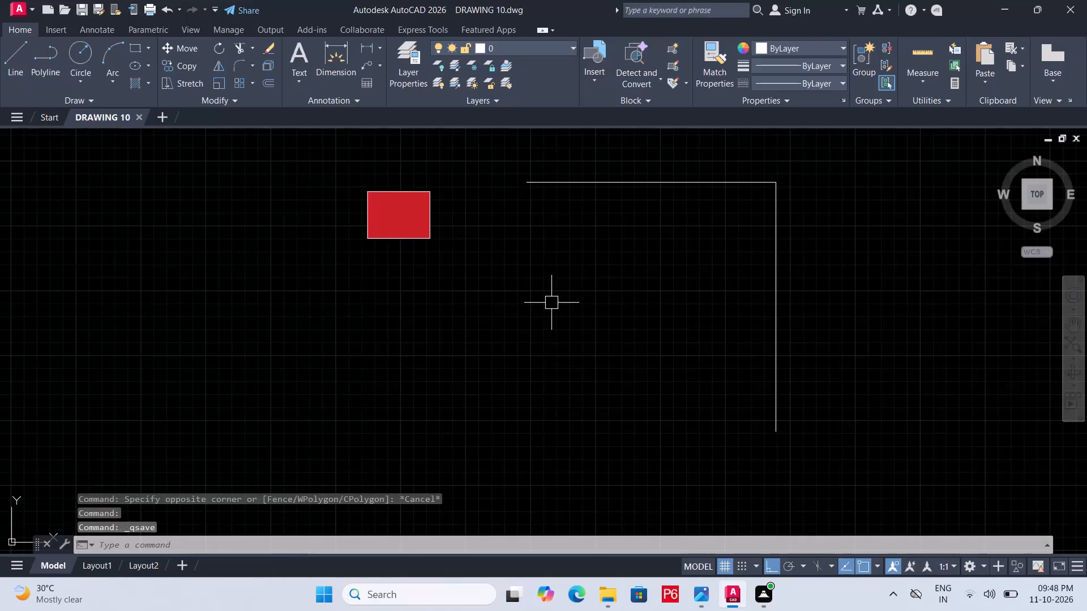
Save the drawing and delete the 4' horizontal and 4' vertical lines beside the copied column block.
{"action": "key", "text": "ctrl+s"}
{"action": "key", "text": "ctrl+s"}
{"action": "scroll", "coordinate": [551, 304], "scroll_direction": "down", "scroll_amount": 1}
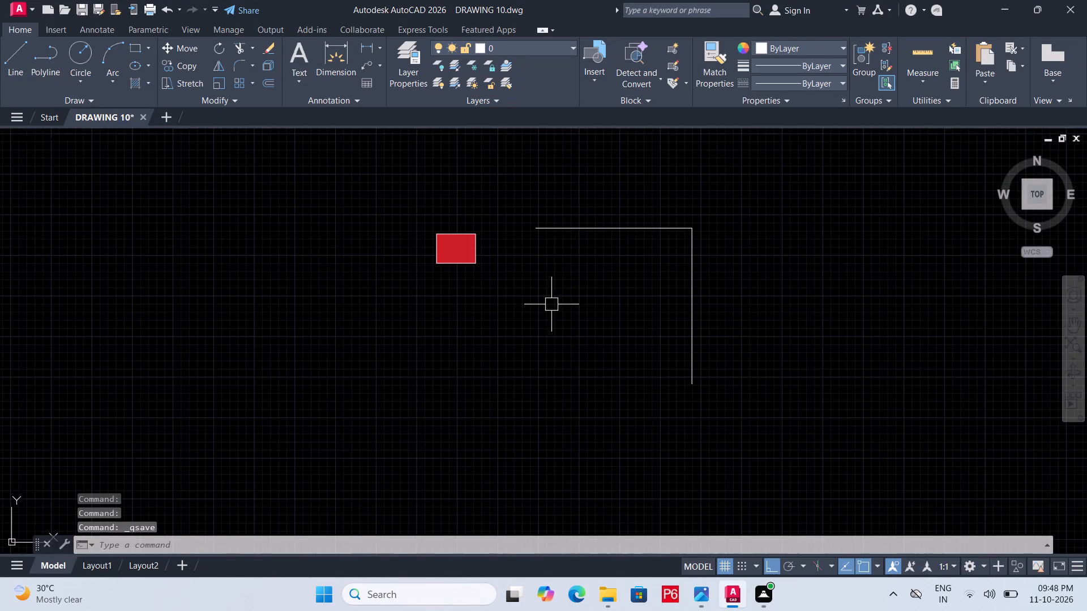
{"action": "middle_click_drag", "start_coordinate": [559, 302], "coordinate": [573, 352]}
{"action": "scroll", "coordinate": [571, 343], "scroll_direction": "down", "scroll_amount": 2}
{"action": "scroll", "coordinate": [584, 321], "scroll_direction": "up", "scroll_amount": 1}
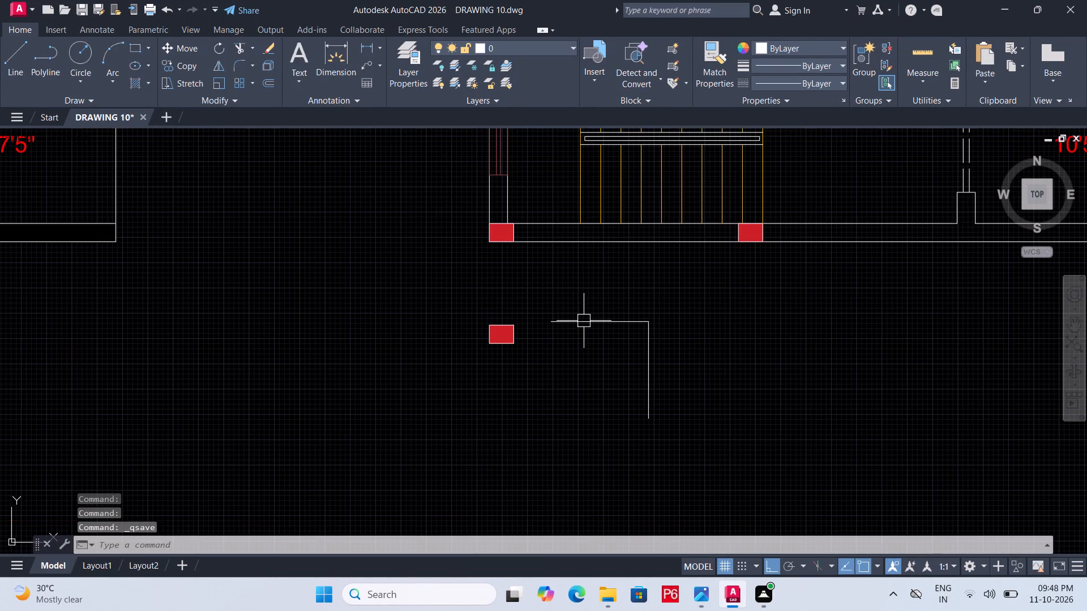
{"action": "left_click", "coordinate": [584, 321]}
{"action": "left_click", "coordinate": [649, 375]}
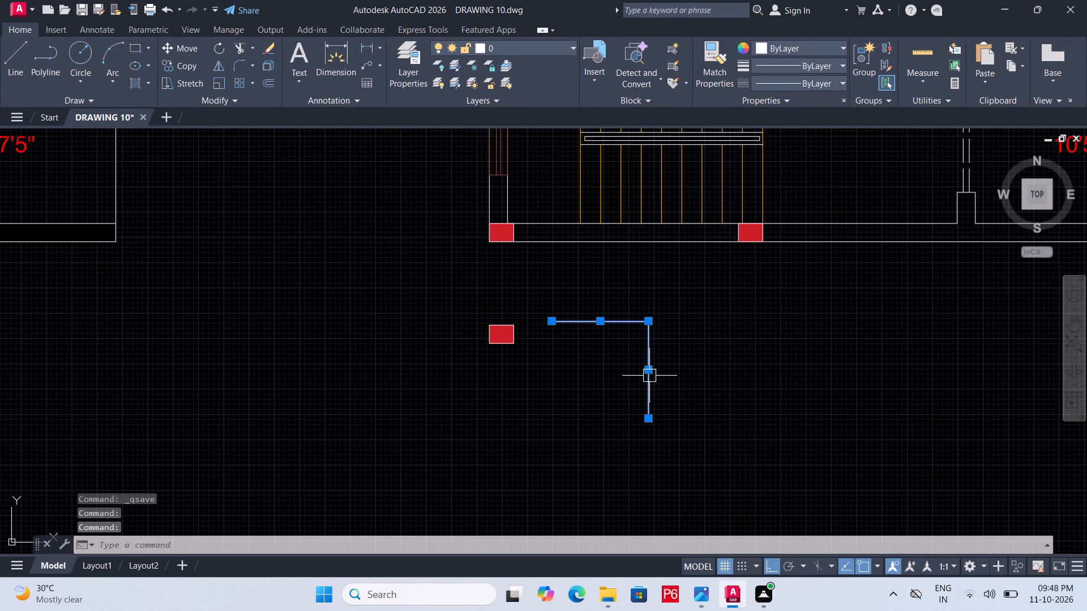
{"action": "key", "text": "Delete"}
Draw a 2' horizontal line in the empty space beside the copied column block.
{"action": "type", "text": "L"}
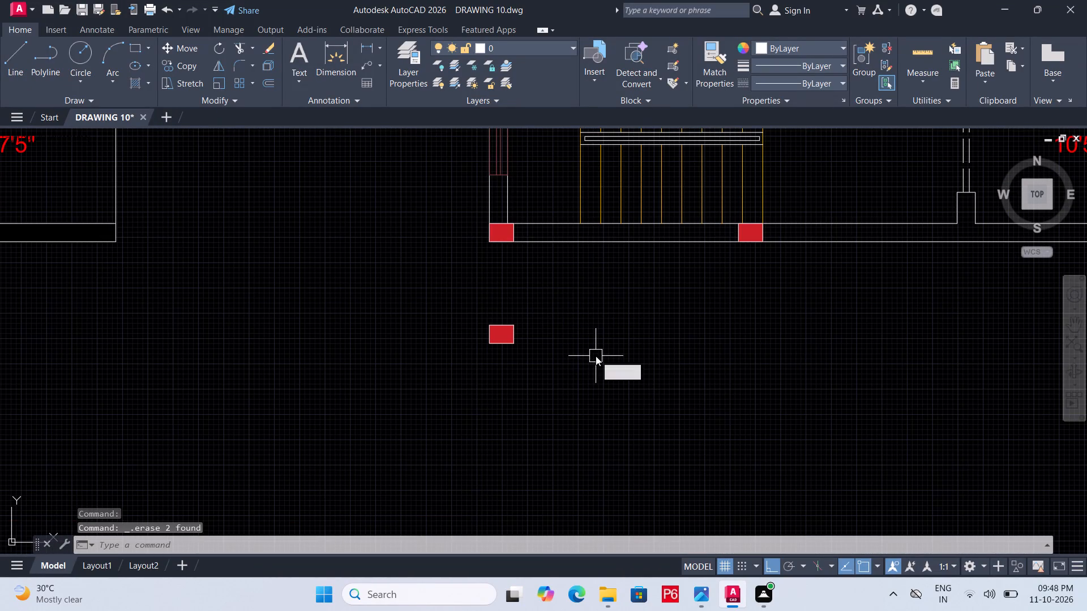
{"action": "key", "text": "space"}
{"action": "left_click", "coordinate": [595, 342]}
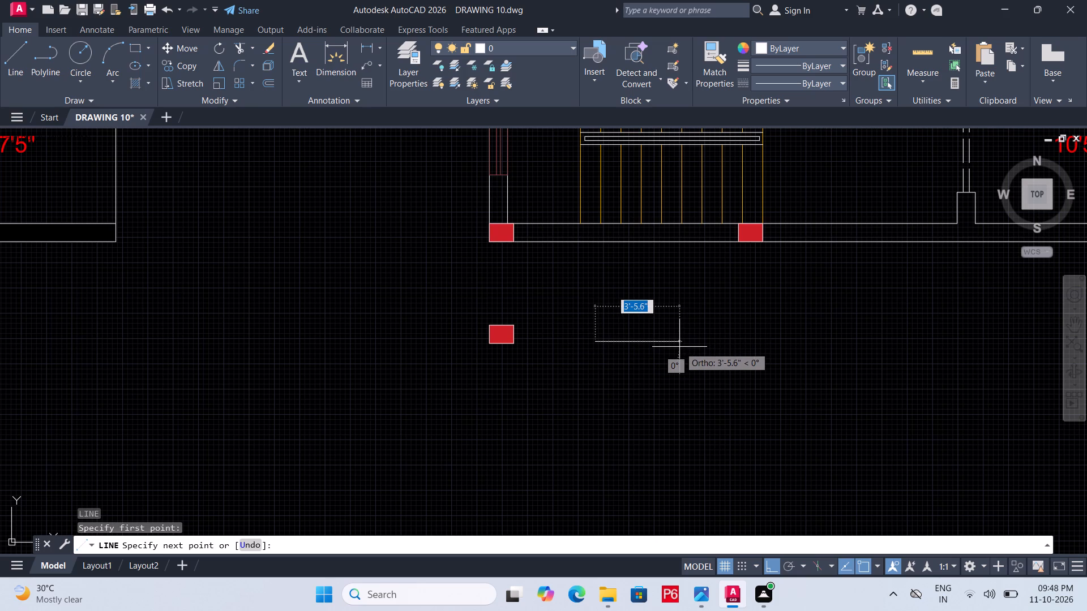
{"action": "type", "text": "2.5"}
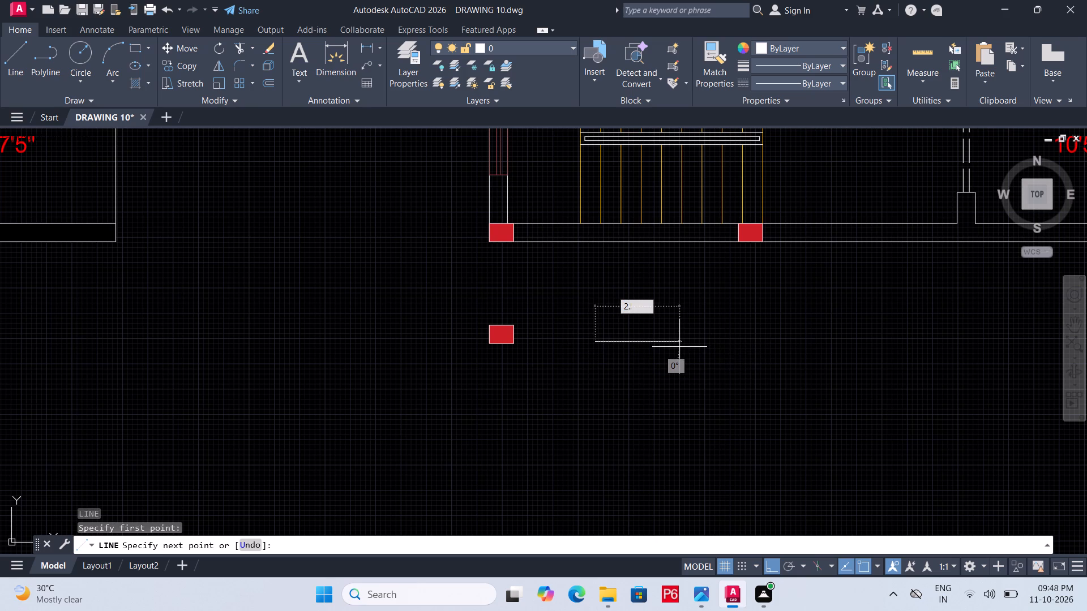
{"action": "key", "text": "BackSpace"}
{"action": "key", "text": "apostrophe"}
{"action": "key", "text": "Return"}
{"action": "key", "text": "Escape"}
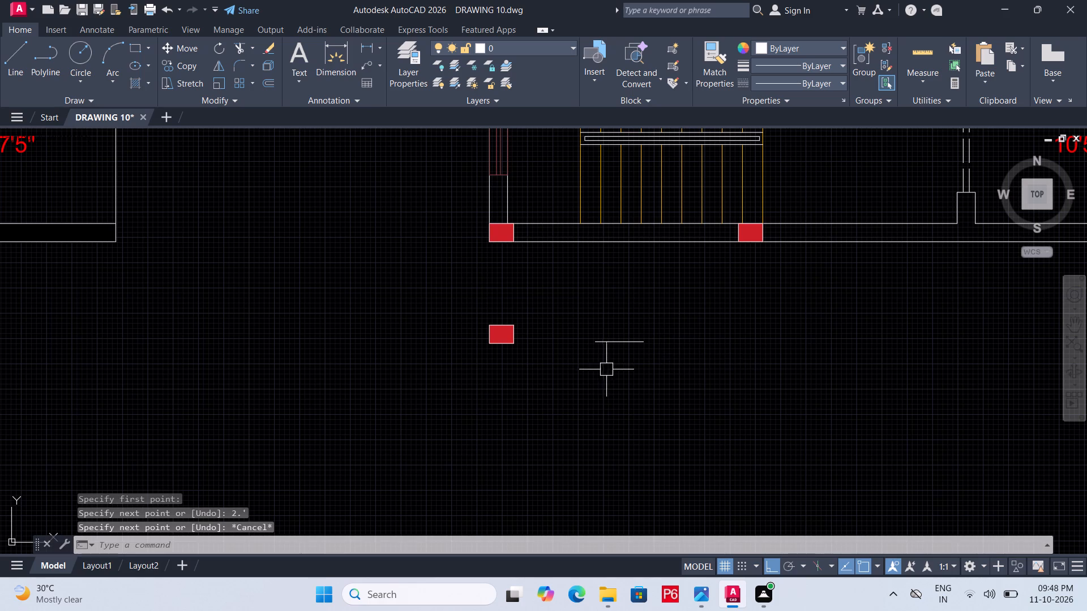
Delete the 2' horizontal line beside the copied column block and save the drawing.
{"action": "left_click", "coordinate": [607, 341]}
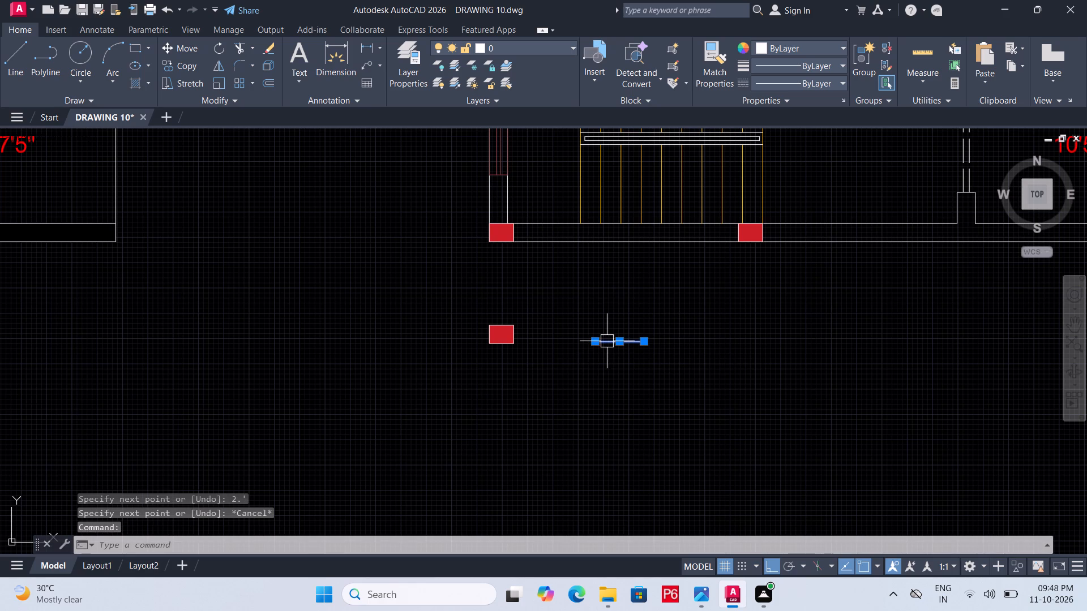
{"action": "key", "text": "Delete"}
{"action": "key", "text": "ctrl+s"}
{"action": "key", "text": "ctrl+s"}
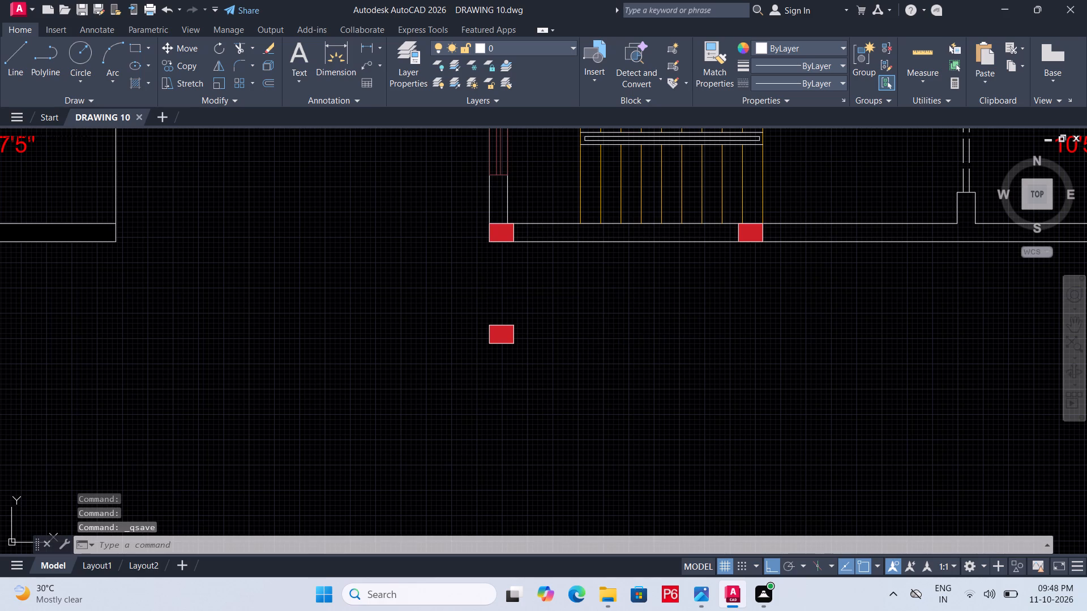
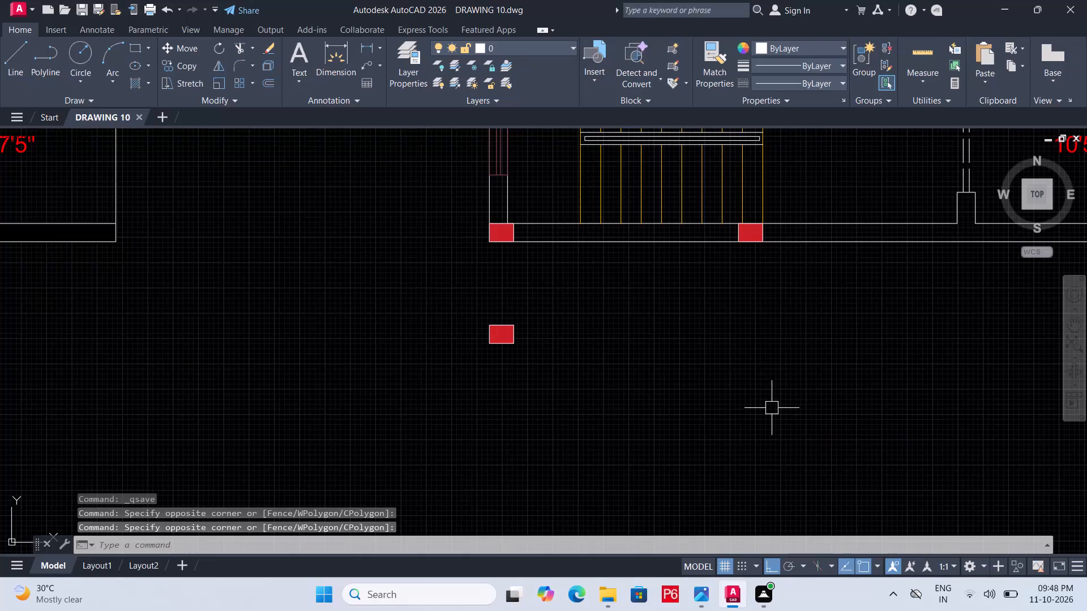
Save the drawing.
{"action": "key", "text": "ctrl+s"}
{"action": "key", "text": "ctrl+s"}
{"action": "key", "text": "ctrl+s"}
{"action": "key", "text": "ctrl+s"}
{"action": "key", "text": "ctrl+s"}
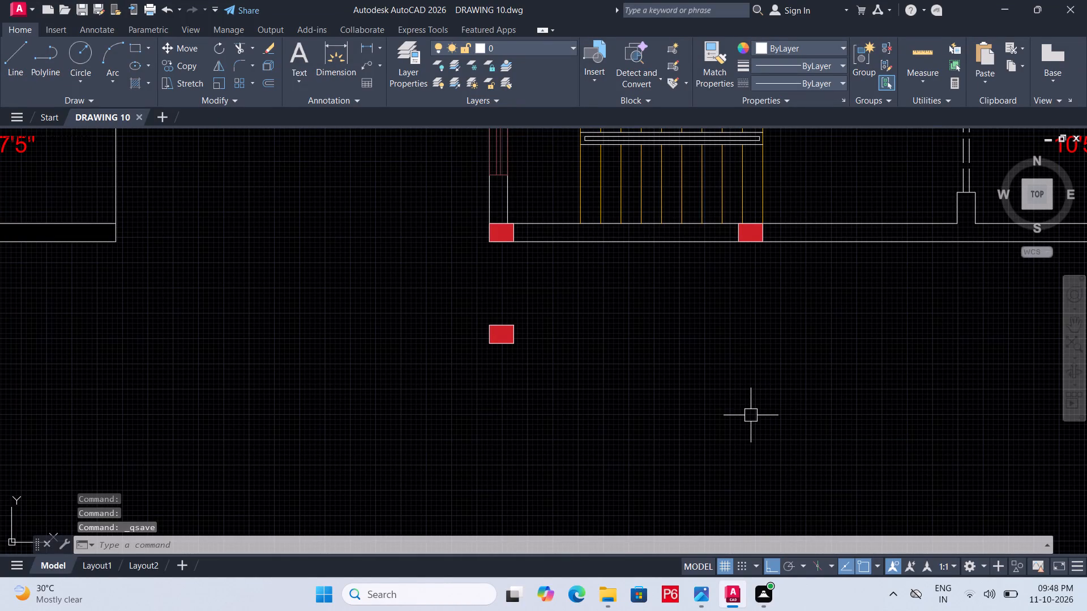
Draw a 2'5" by 2'5" square from lines in the empty space beside the copied column block and save the drawing.
{"action": "middle_click_drag", "start_coordinate": [751, 415], "coordinate": [723, 407]}
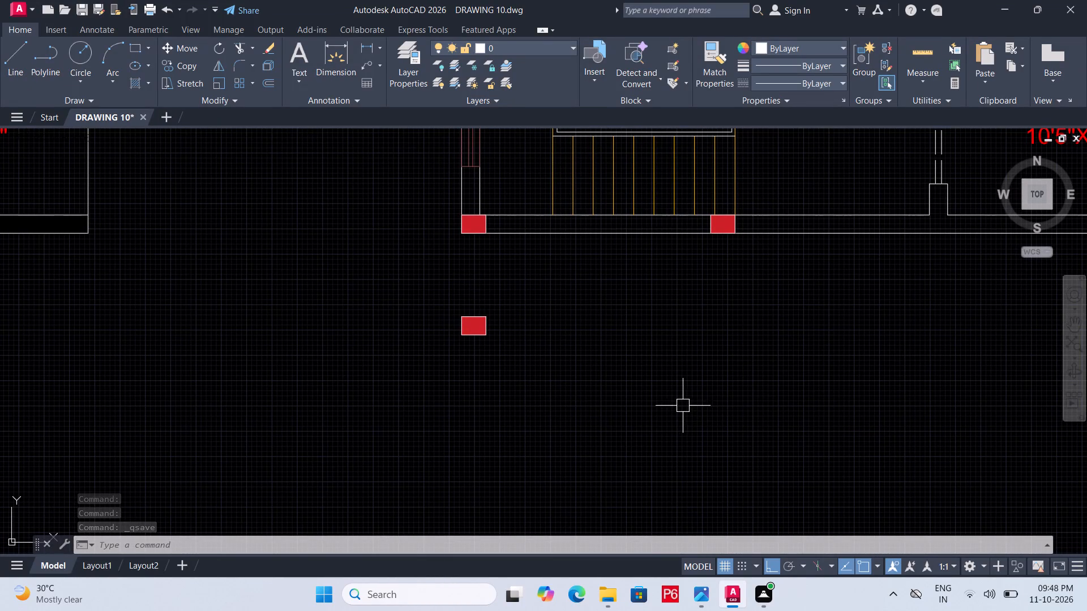
{"action": "scroll", "coordinate": [640, 370], "scroll_direction": "up", "scroll_amount": 1}
{"action": "scroll", "coordinate": [640, 370], "scroll_direction": "down", "scroll_amount": 1}
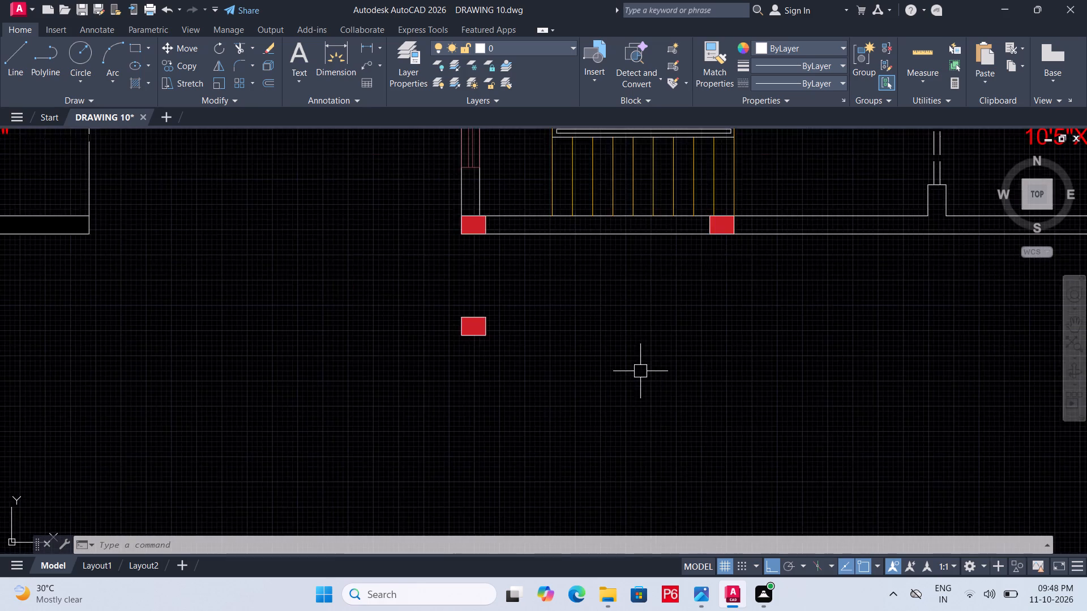
{"action": "scroll", "coordinate": [640, 371], "scroll_direction": "down", "scroll_amount": 1}
{"action": "middle_click_drag", "start_coordinate": [641, 374], "coordinate": [643, 526]}
{"action": "scroll", "coordinate": [625, 368], "scroll_direction": "down", "scroll_amount": 2}
{"action": "middle_click_drag", "start_coordinate": [623, 376], "coordinate": [589, 485]}
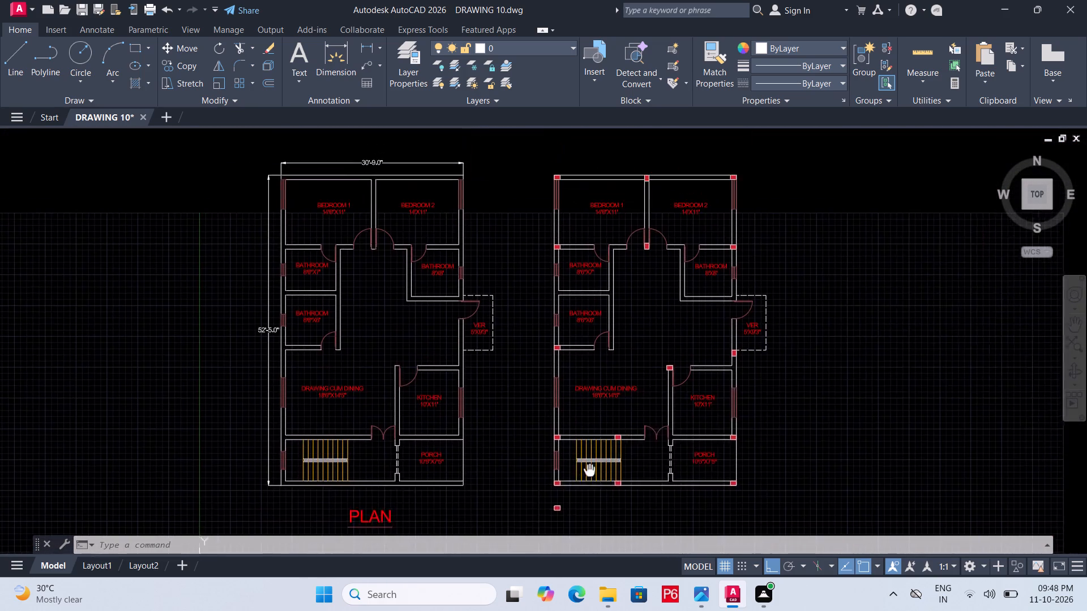
{"action": "middle_click_drag", "start_coordinate": [589, 485], "coordinate": [590, 389]}
{"action": "scroll", "coordinate": [577, 422], "scroll_direction": "up", "scroll_amount": 3}
{"action": "middle_click_drag", "start_coordinate": [575, 441], "coordinate": [574, 433]}
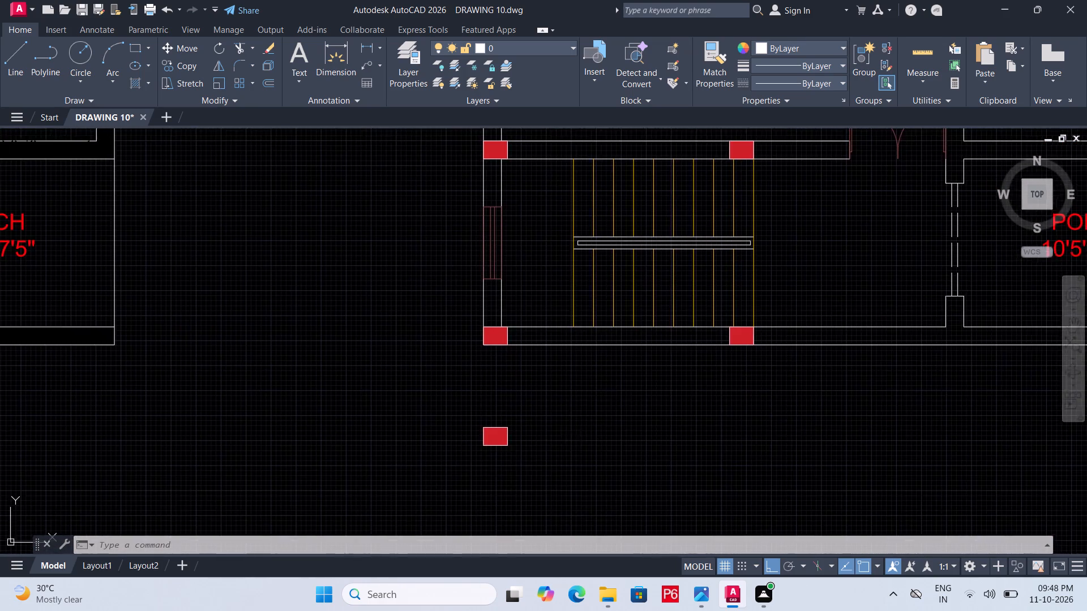
{"action": "middle_click_drag", "start_coordinate": [574, 433], "coordinate": [576, 388]}
{"action": "type", "text": "L"}
{"action": "key", "text": "space"}
{"action": "left_click", "coordinate": [587, 380]}
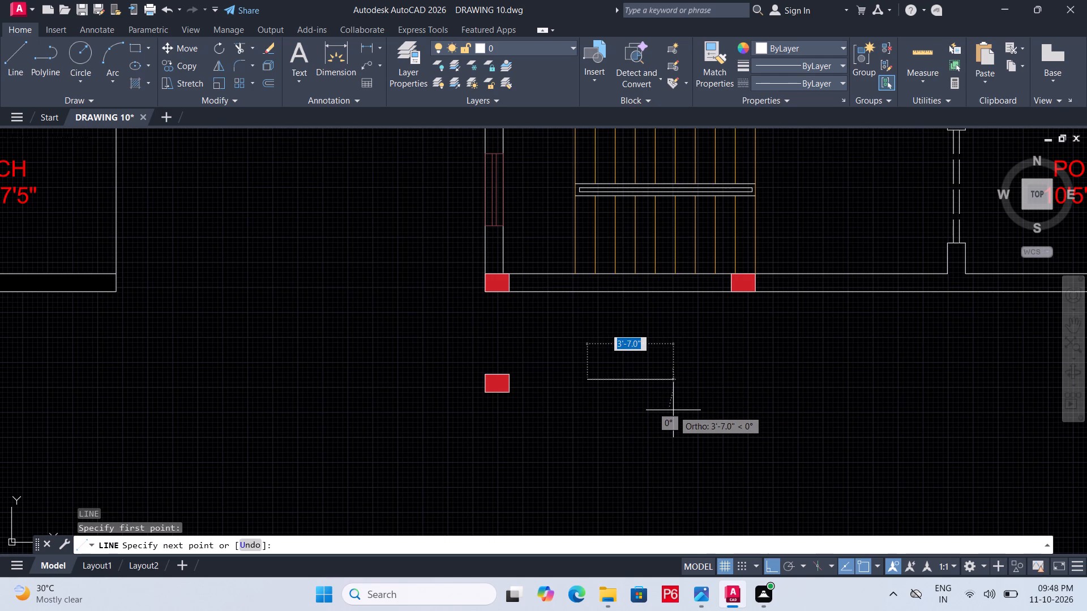
{"action": "type", "text": "2."}
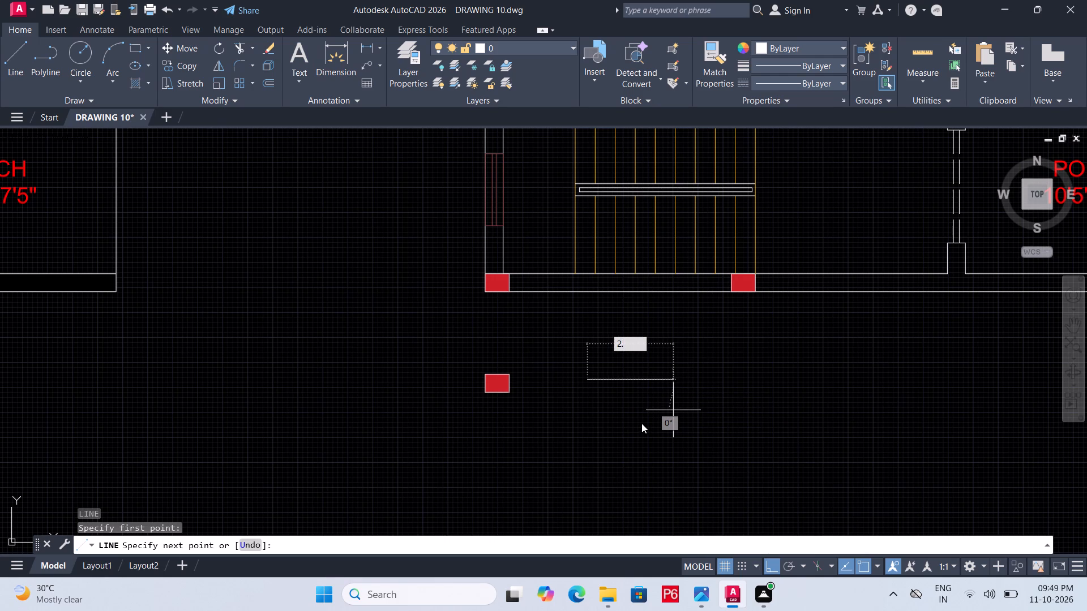
{"action": "key", "text": "BackSpace"}
{"action": "key", "text": "apostrophe"}
{"action": "key", "text": "5"}
{"action": "key", "text": "shift+quotedbl"}
{"action": "key", "text": "Return"}
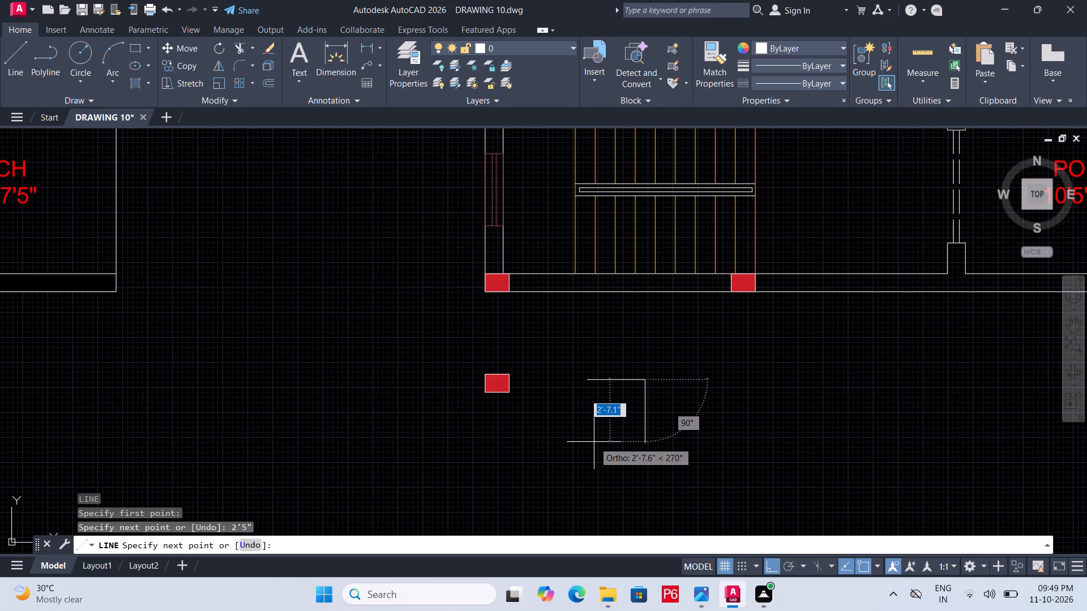
{"action": "type", "text": "2'5\""}
{"action": "key", "text": "Return"}
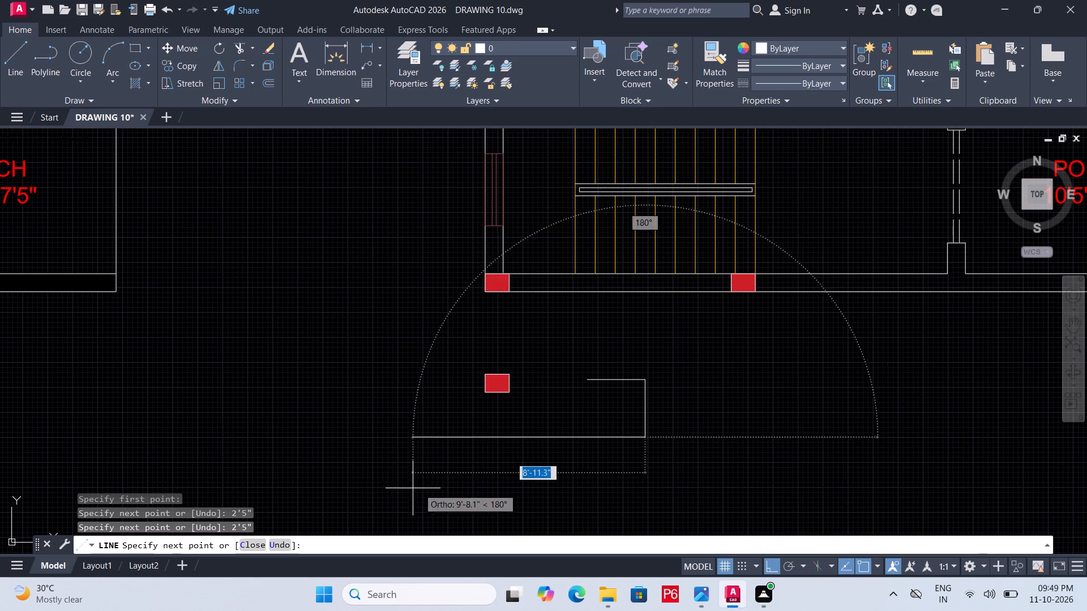
{"action": "type", "text": "2'5\""}
{"action": "key", "text": "Return"}
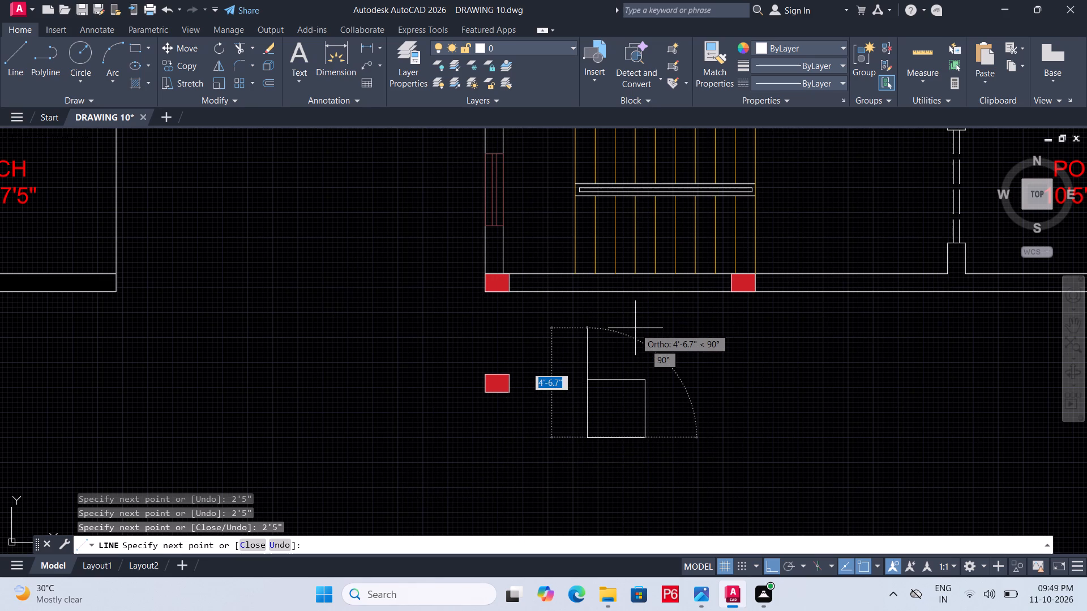
{"action": "type", "text": "2'5\""}
{"action": "key", "text": "Return"}
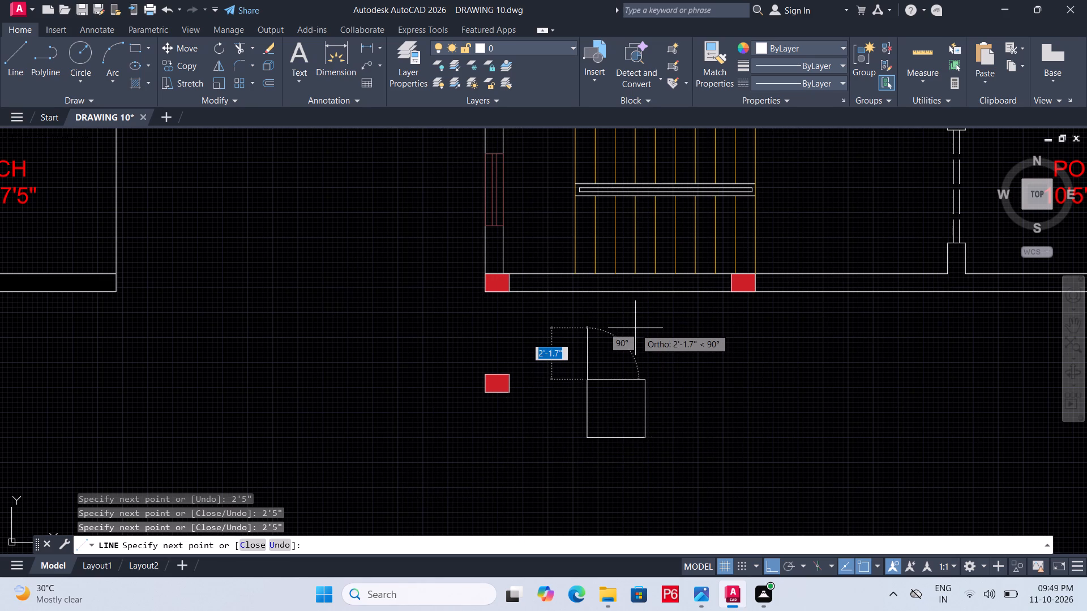
{"action": "key", "text": "ctrl+s"}
{"action": "key", "text": "ctrl+s"}
{"action": "key", "text": "ctrl+s"}
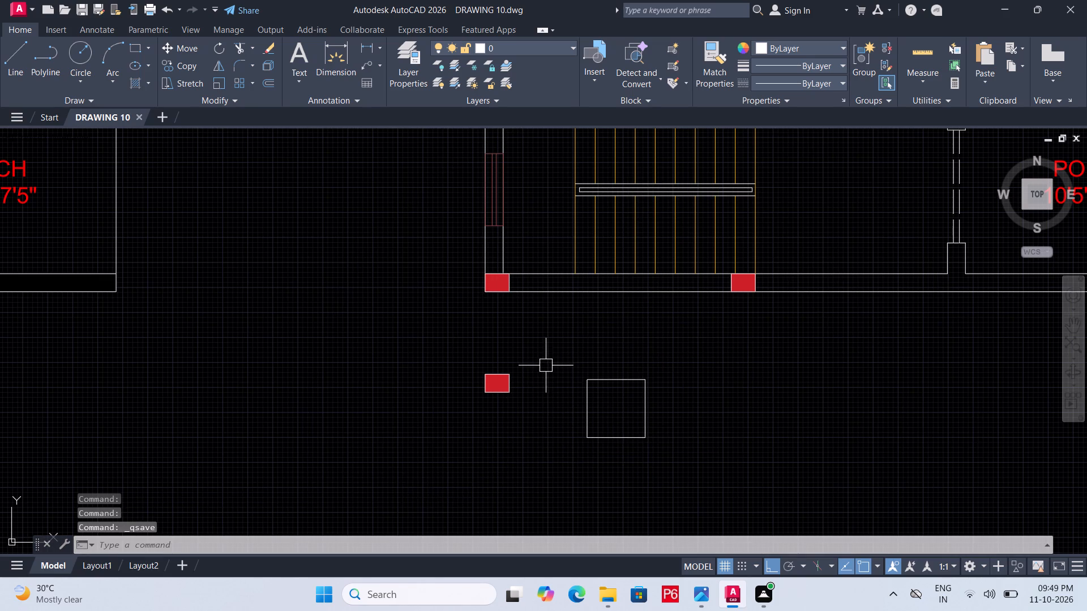
Convert the four lines of the 2'5" square into a block named S.
{"action": "left_click", "coordinate": [557, 363]}
{"action": "left_click", "coordinate": [671, 460]}
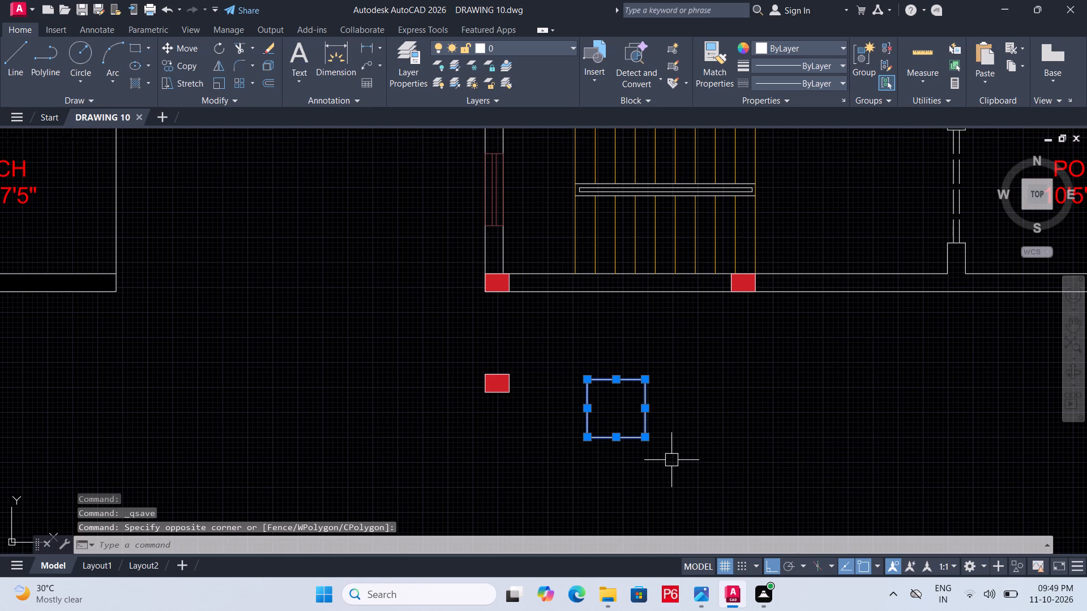
{"action": "type", "text": "B"}
{"action": "key", "text": "space"}
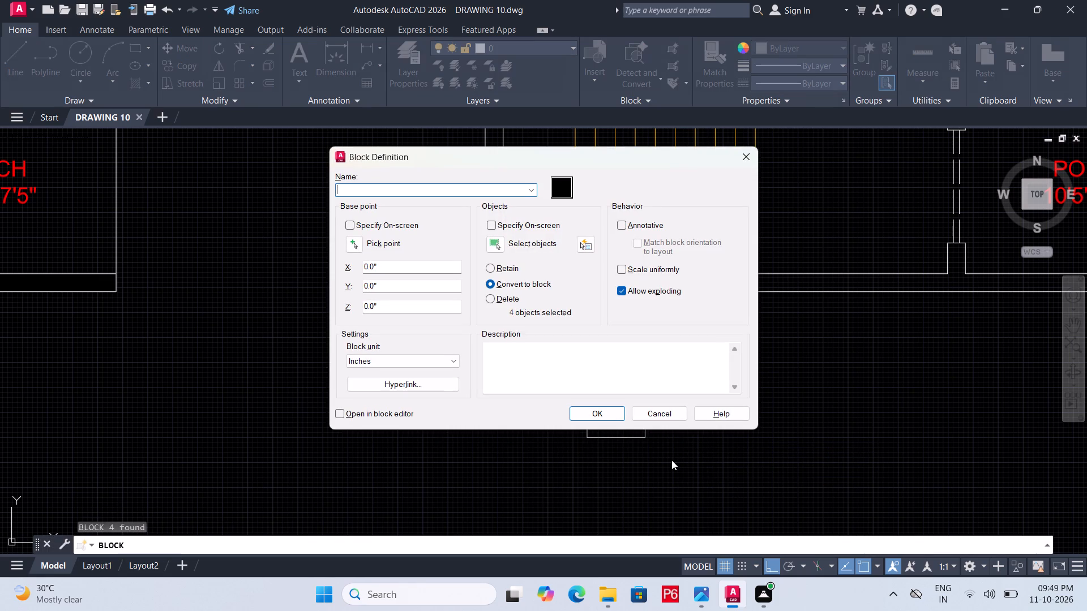
{"action": "type", "text": "S"}
{"action": "key", "text": "space"}
{"action": "key", "text": "space"}
{"action": "left_click", "coordinate": [618, 413]}
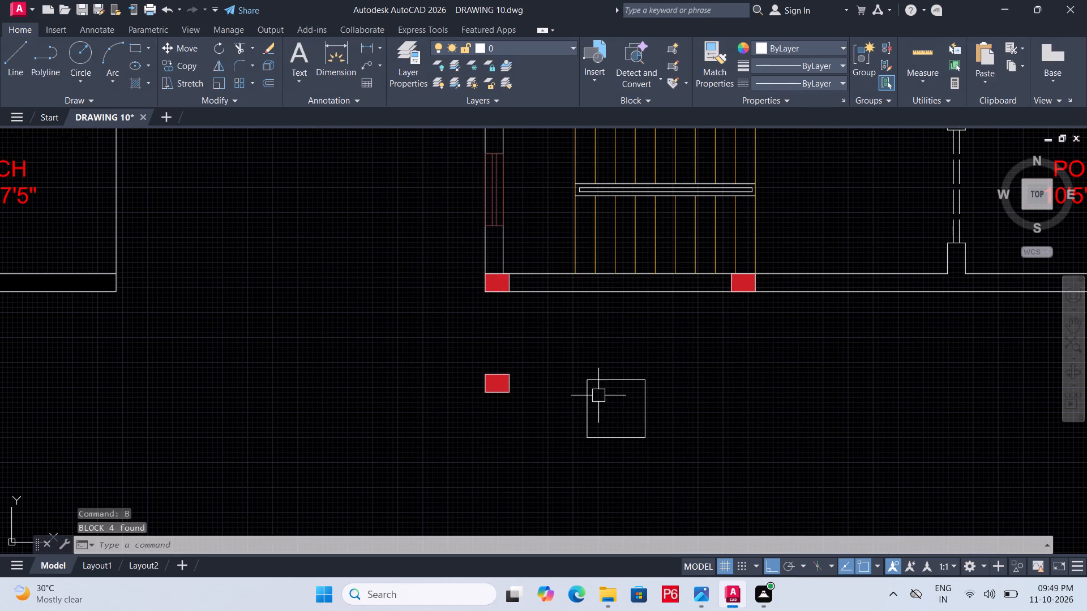
Check that the square and the copied column block each select as a single object.
{"action": "left_click", "coordinate": [567, 363]}
{"action": "left_click", "coordinate": [654, 450]}
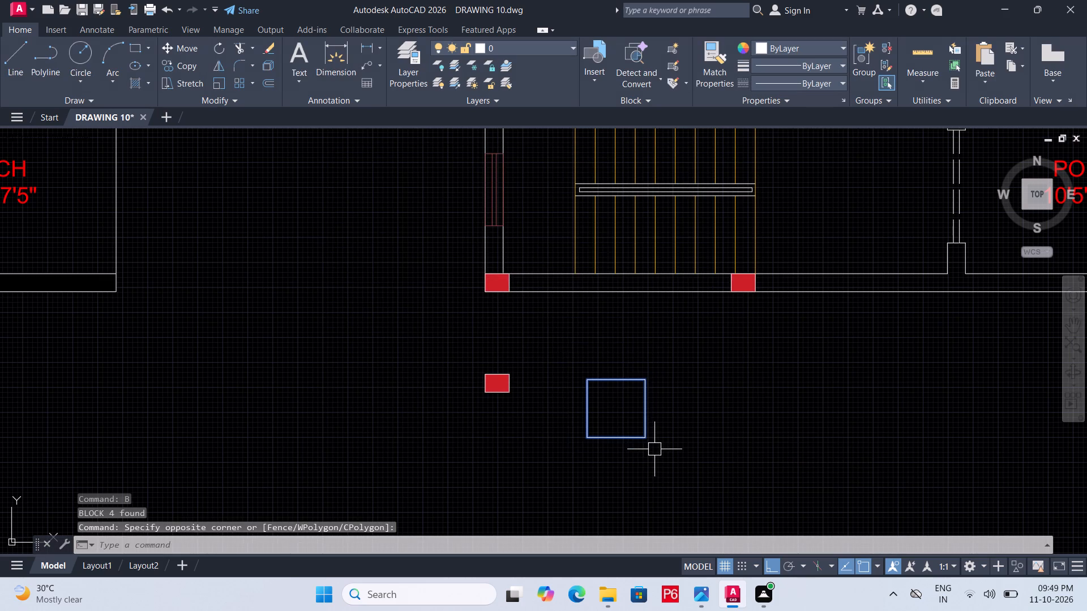
{"action": "key", "text": "Escape"}
{"action": "left_click", "coordinate": [646, 438]}
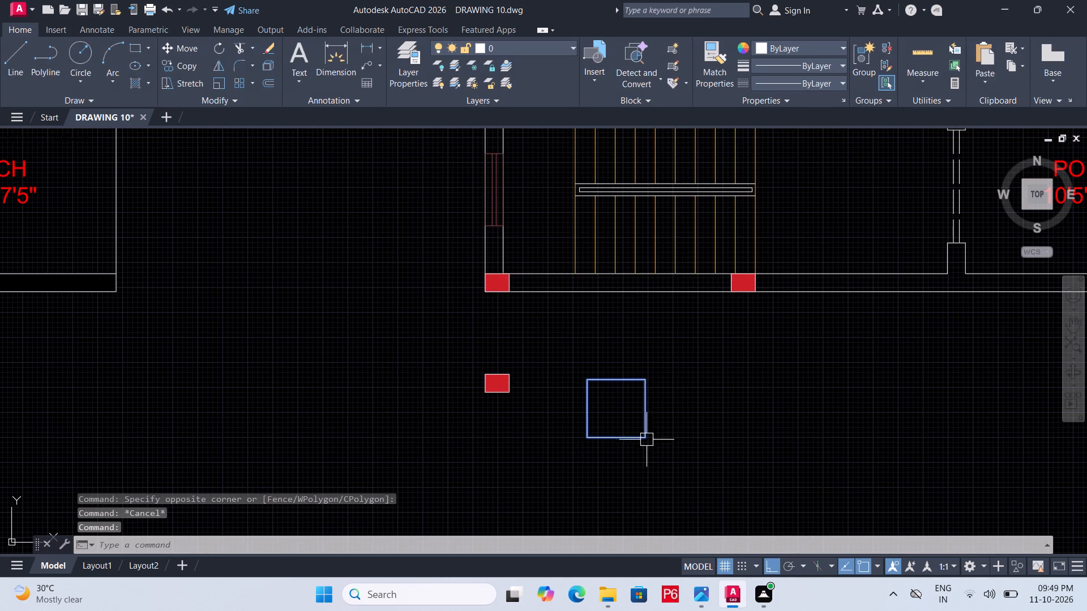
{"action": "scroll", "coordinate": [493, 390], "scroll_direction": "up", "scroll_amount": 2}
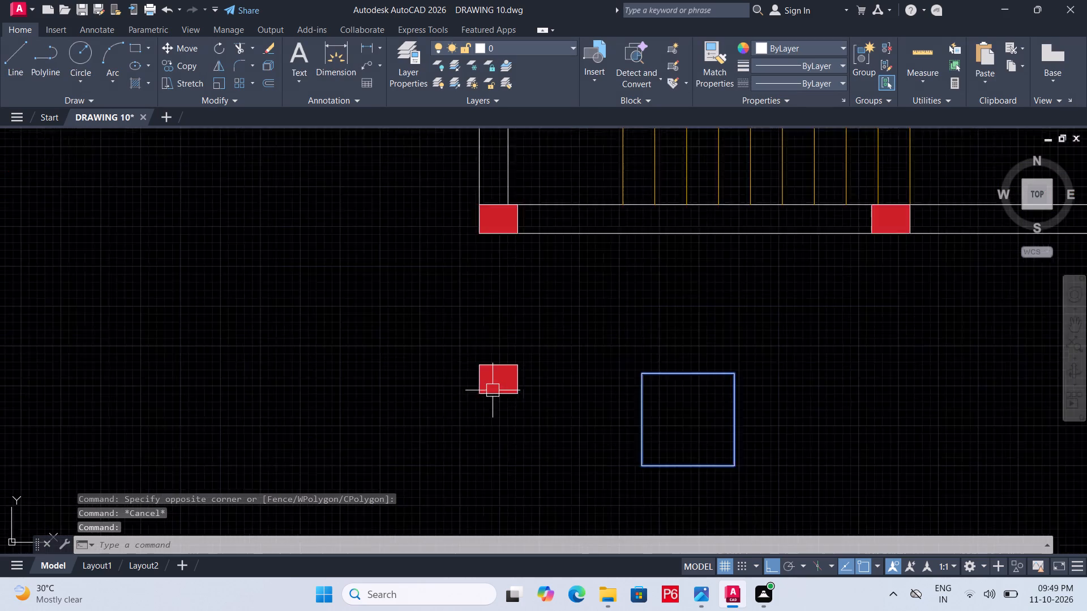
{"action": "key", "text": "Escape"}
{"action": "left_click", "coordinate": [510, 395]}
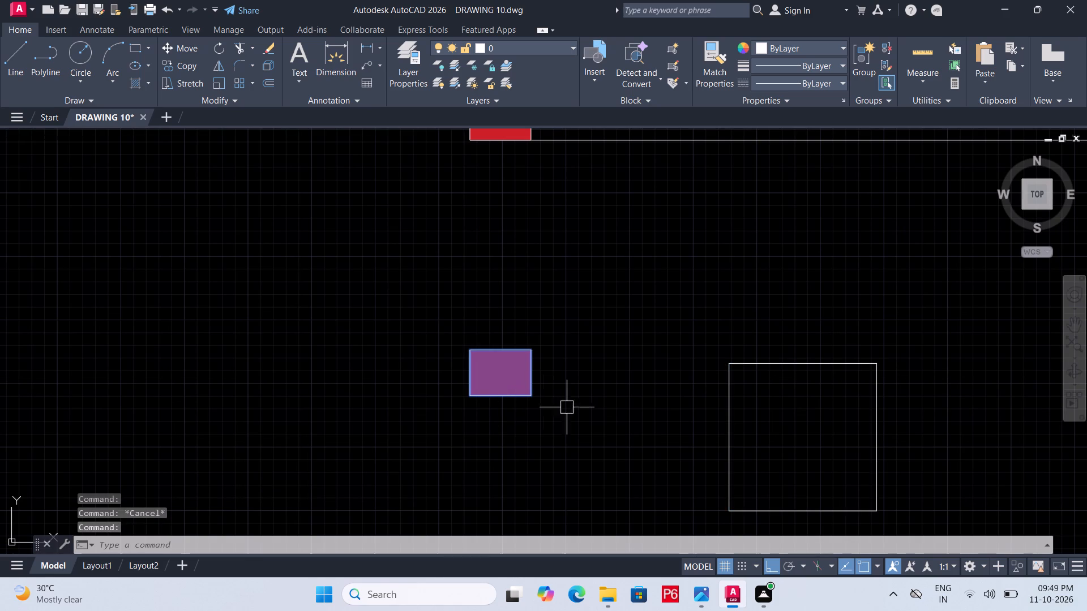
{"action": "middle_click_drag", "start_coordinate": [685, 434], "coordinate": [639, 408]}
{"action": "scroll", "coordinate": [682, 432], "scroll_direction": "down", "scroll_amount": 2}
{"action": "key", "text": "Escape"}
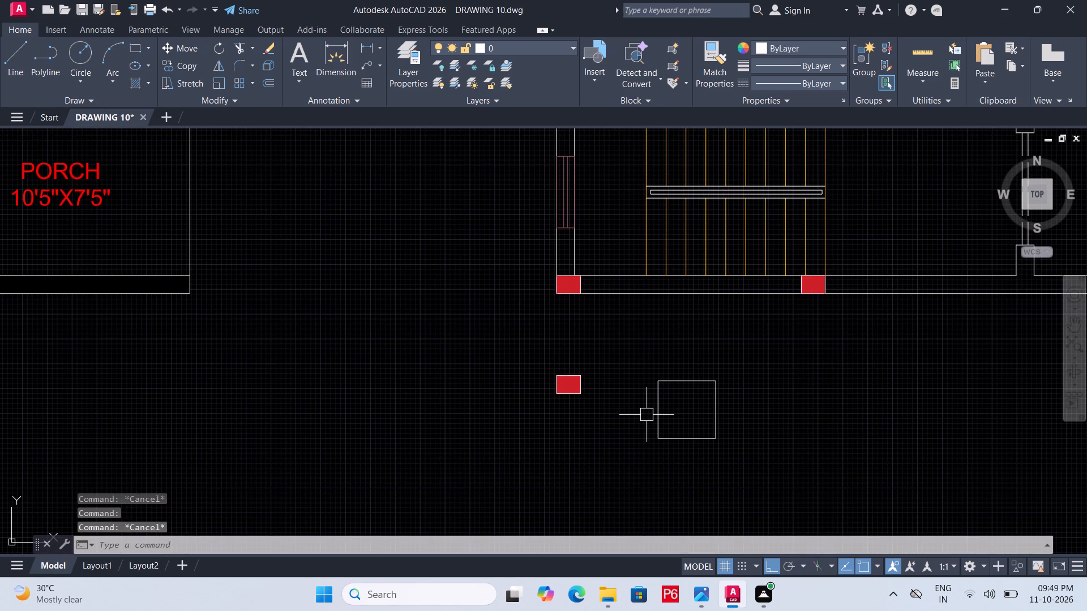
Draw vertical and horizontal centre lines through the square from its bottom and right edge midpoints, extending past the opposite edges.
{"action": "type", "text": "L"}
{"action": "key", "text": "space"}
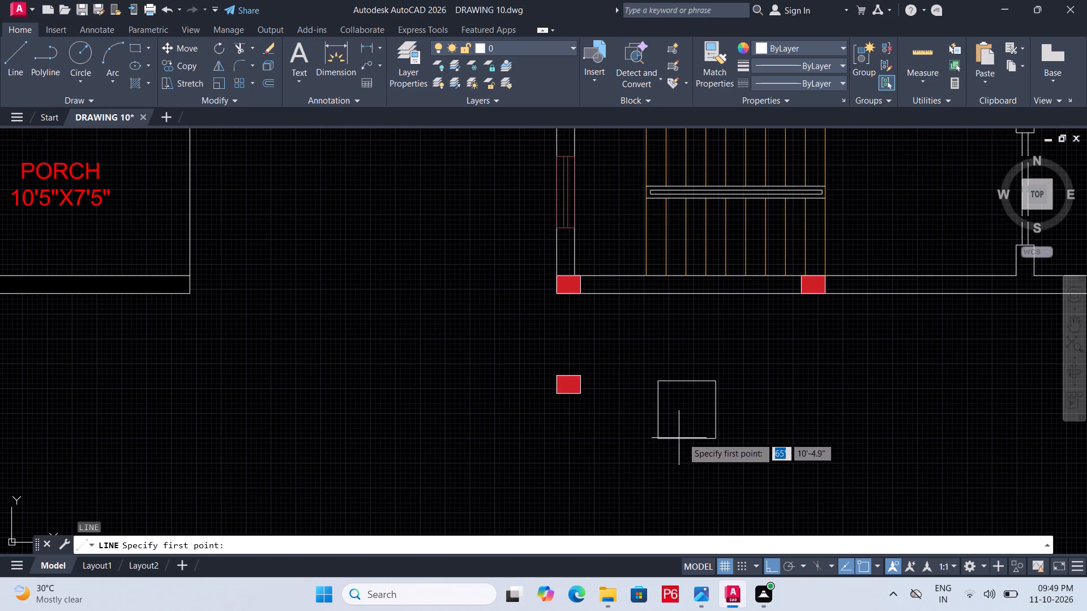
{"action": "left_click", "coordinate": [686, 436]}
{"action": "left_click", "coordinate": [687, 351]}
{"action": "key", "text": "Escape"}
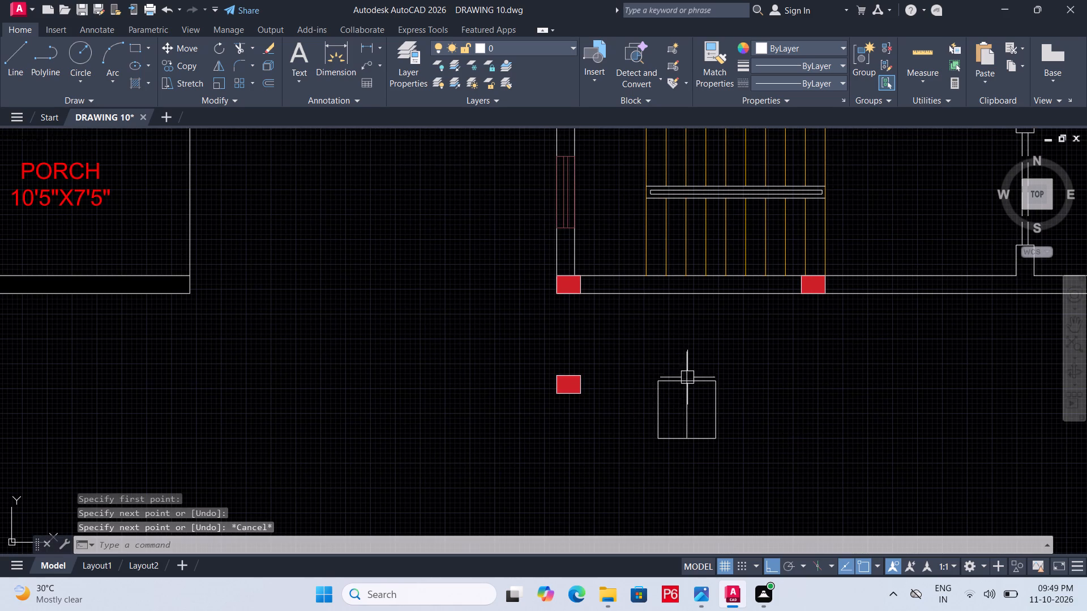
{"action": "type", "text": "L"}
{"action": "key", "text": "space"}
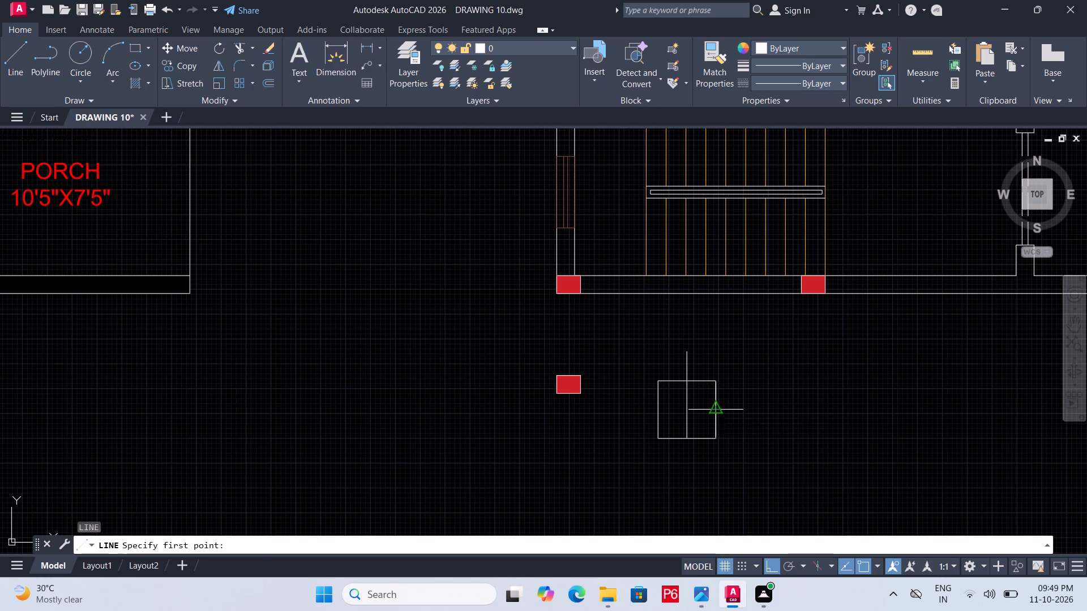
{"action": "left_click", "coordinate": [710, 411]}
{"action": "left_click", "coordinate": [623, 410]}
{"action": "key", "text": "Escape"}
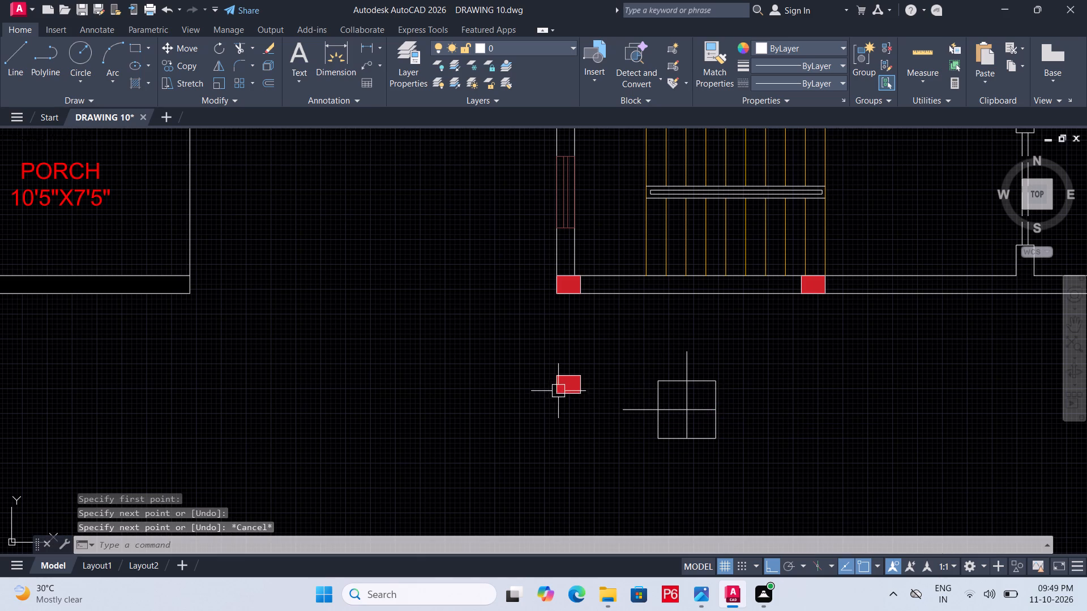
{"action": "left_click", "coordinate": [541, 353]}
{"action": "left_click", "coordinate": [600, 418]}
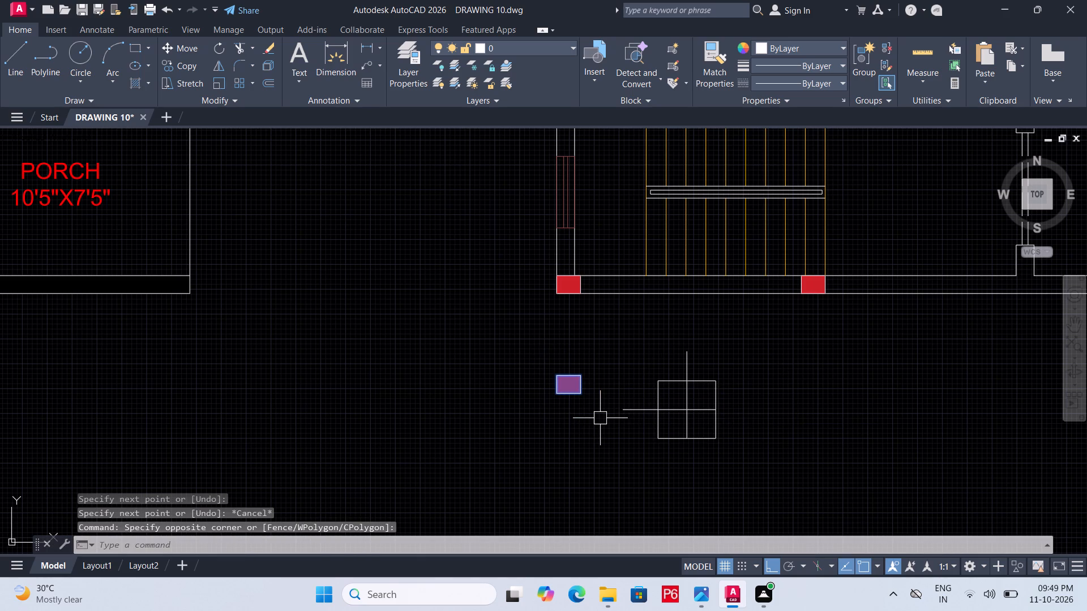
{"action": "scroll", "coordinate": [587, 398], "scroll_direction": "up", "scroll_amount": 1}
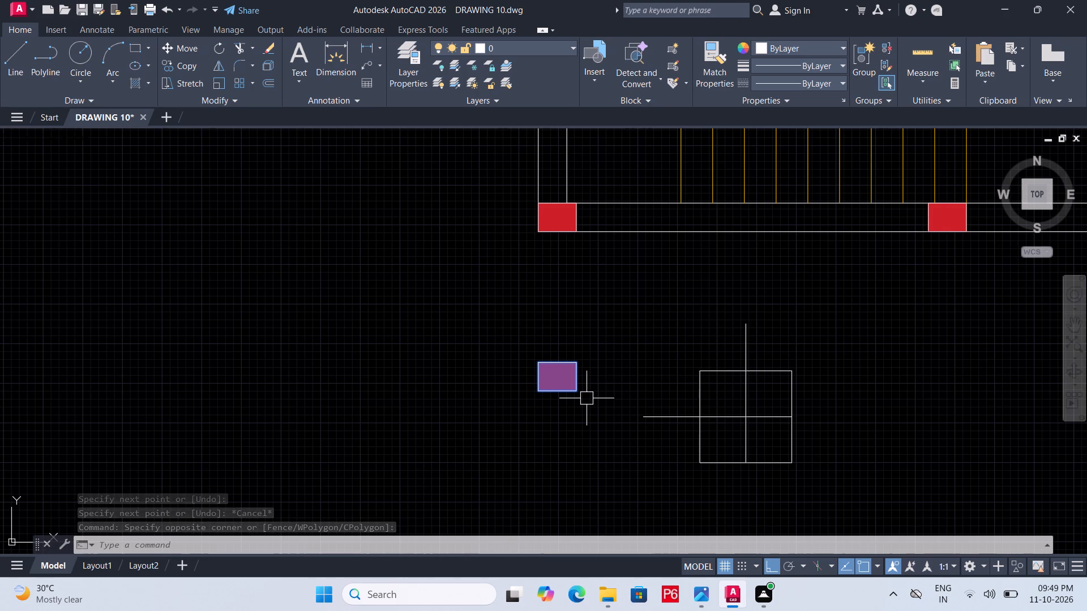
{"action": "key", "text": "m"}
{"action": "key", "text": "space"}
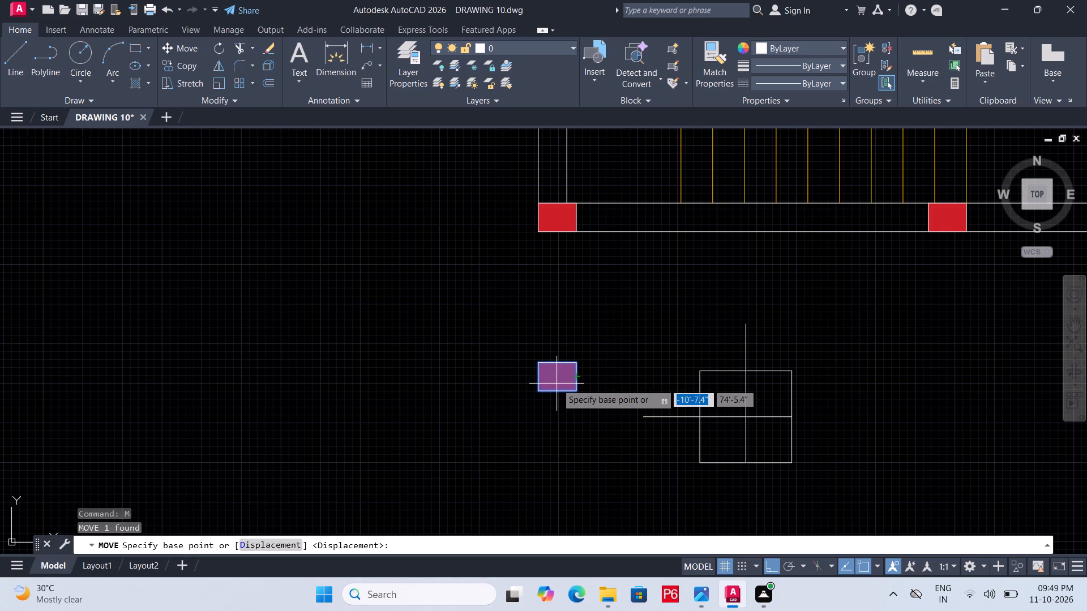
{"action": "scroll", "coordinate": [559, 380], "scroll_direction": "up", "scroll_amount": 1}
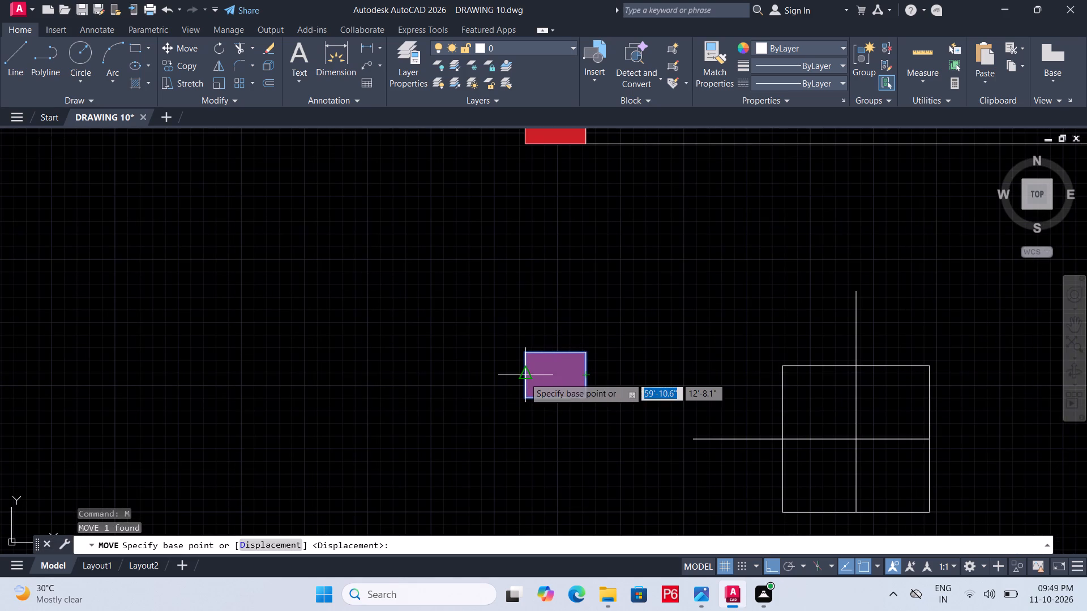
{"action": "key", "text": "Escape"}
Draw vertical and horizontal centre lines through the copied column block from its bottom and right edge midpoints, extending past the opposite edges.
{"action": "type", "text": "L"}
{"action": "key", "text": "space"}
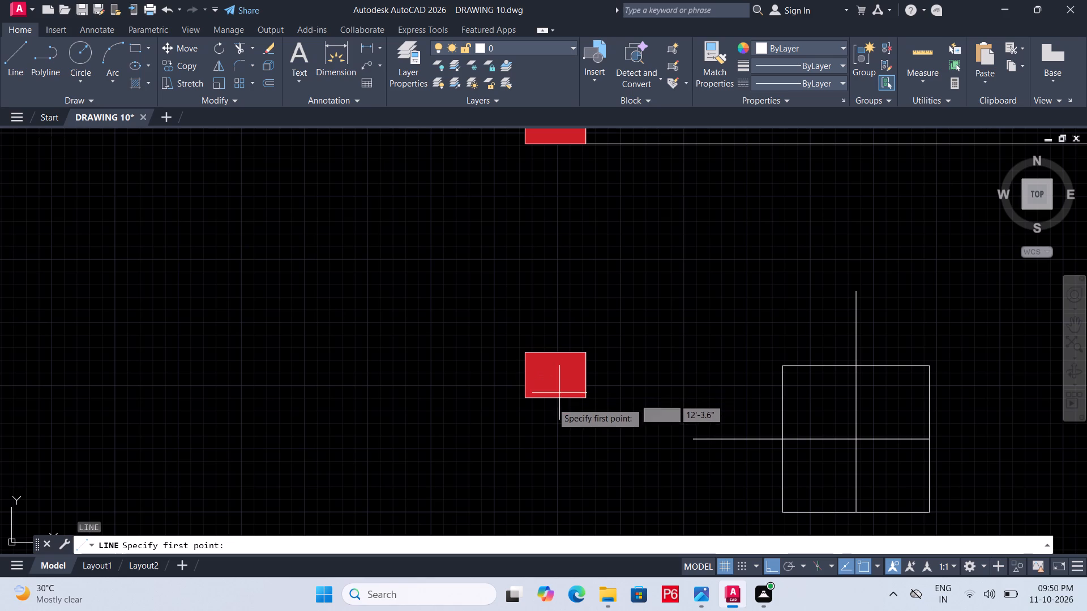
{"action": "left_click", "coordinate": [551, 403]}
{"action": "left_click", "coordinate": [545, 313]}
{"action": "key", "text": "Escape"}
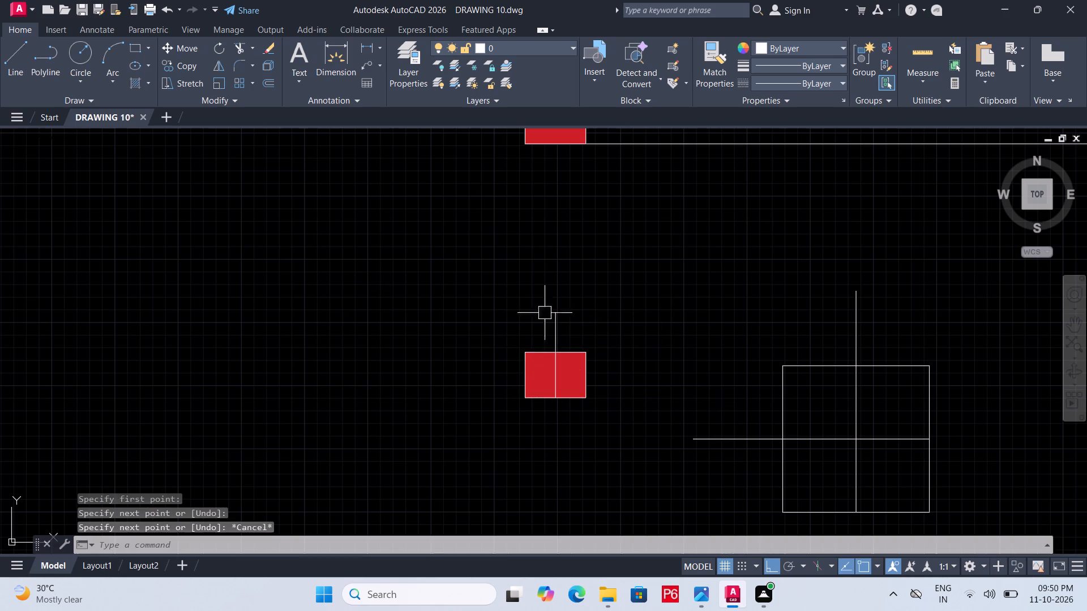
{"action": "type", "text": "L"}
{"action": "key", "text": "space"}
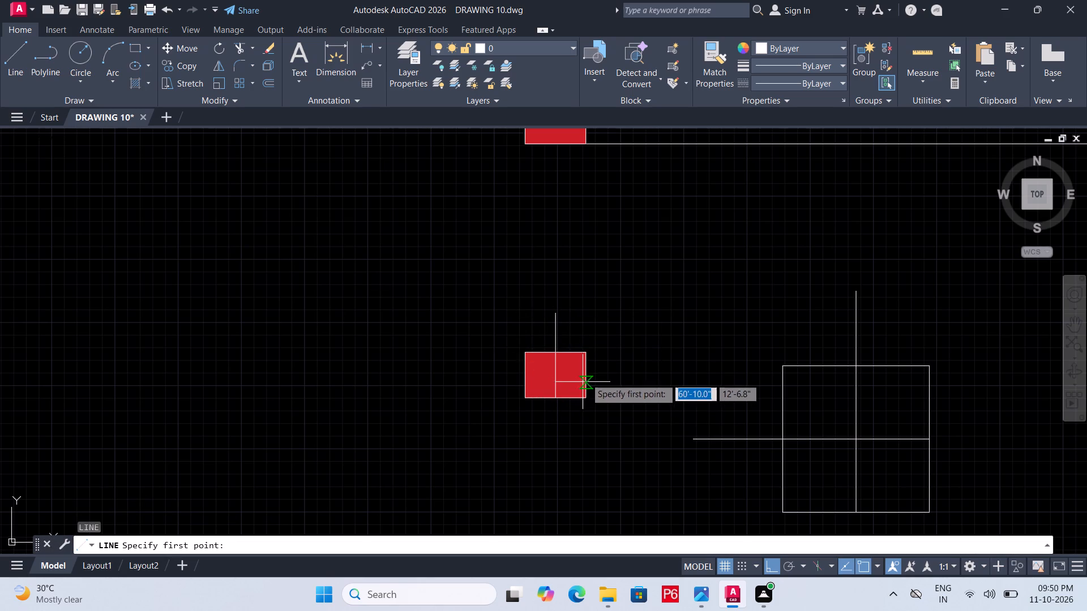
{"action": "left_click", "coordinate": [586, 373]}
{"action": "left_click", "coordinate": [468, 377]}
{"action": "key", "text": "Escape"}
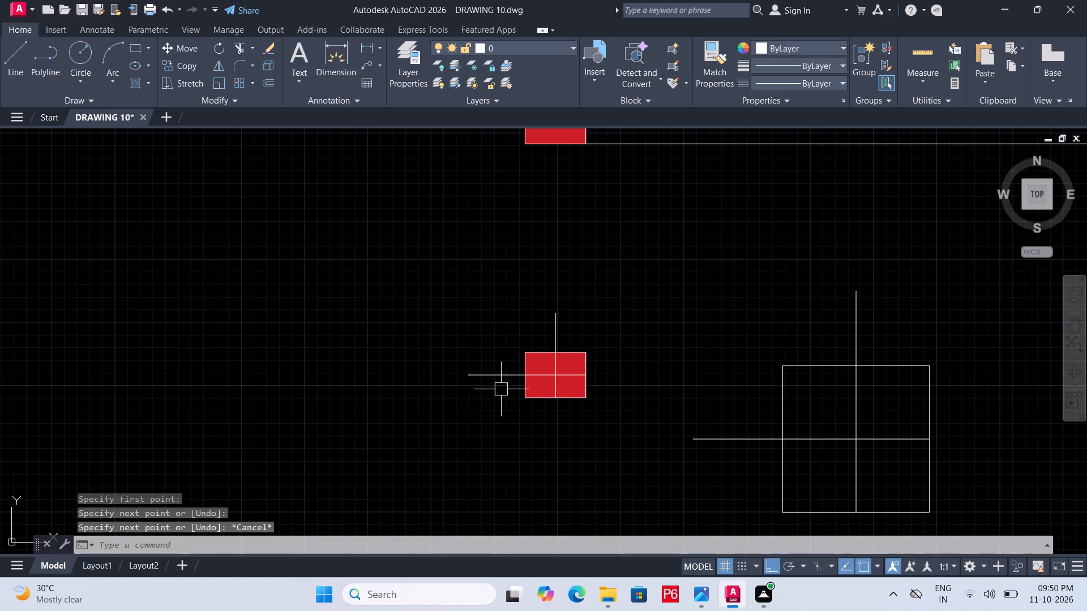
Move the copied column block with its centre lines so its centre sits on the centre-line intersection of the 2'5" square, with Ortho off.
{"action": "left_click", "coordinate": [451, 295]}
{"action": "left_click", "coordinate": [605, 430]}
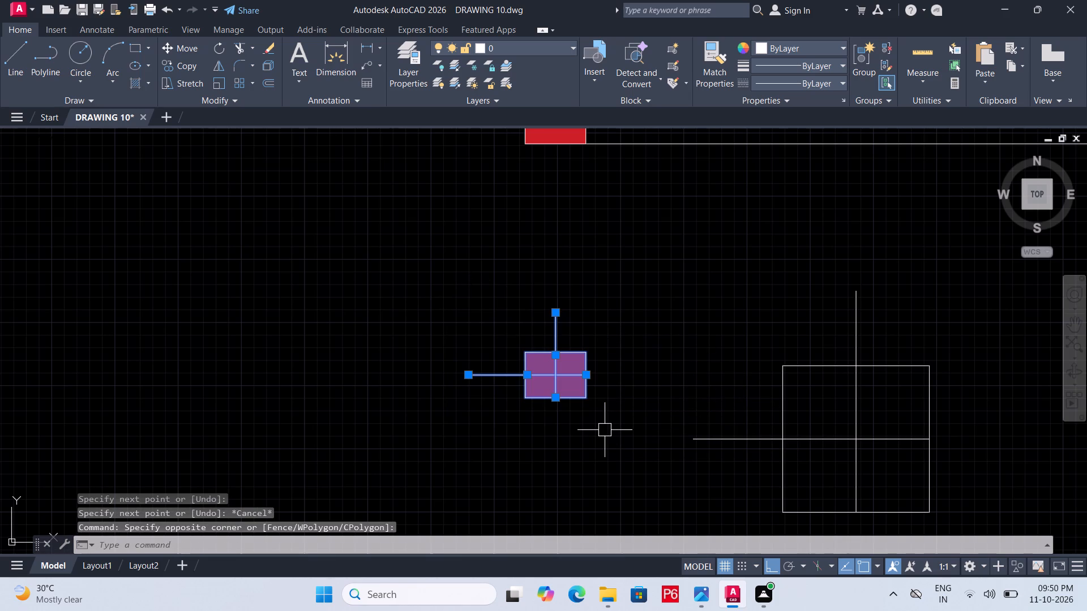
{"action": "type", "text": "M"}
{"action": "key", "text": "space"}
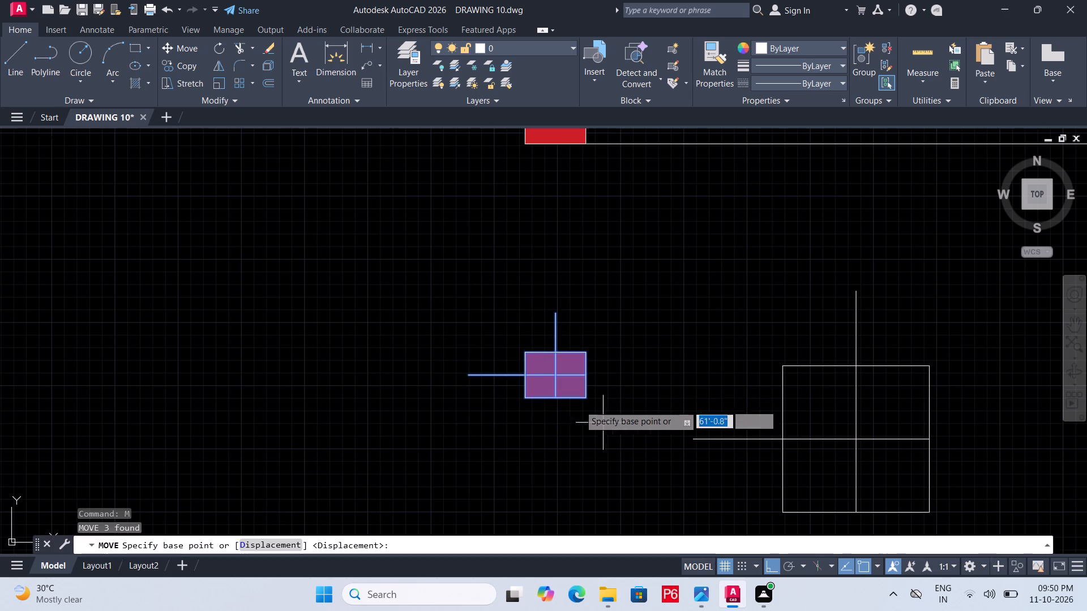
{"action": "left_click", "coordinate": [555, 376]}
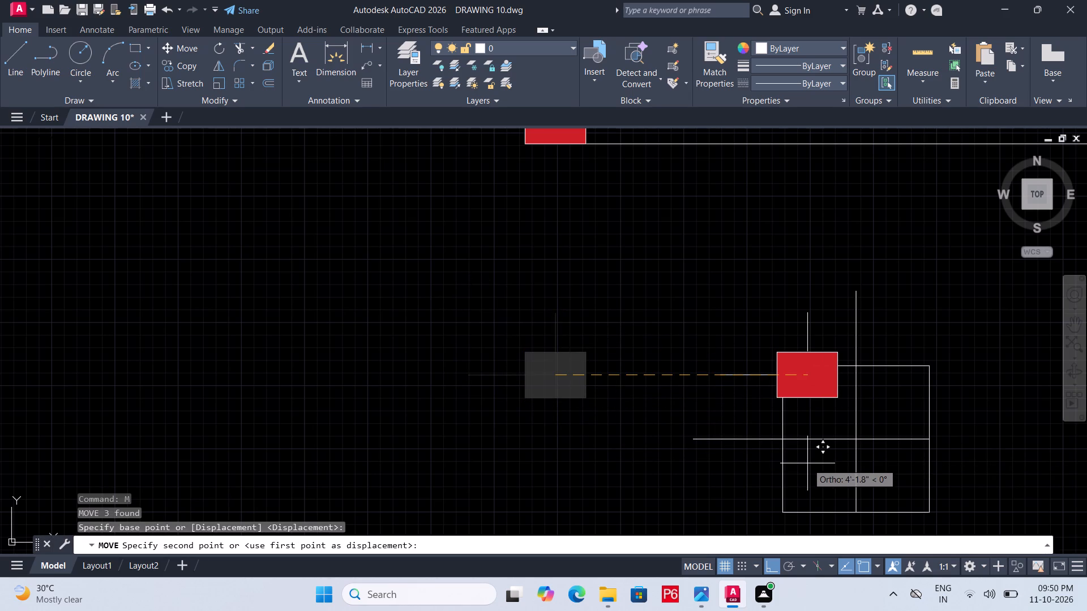
{"action": "key", "text": "F8"}
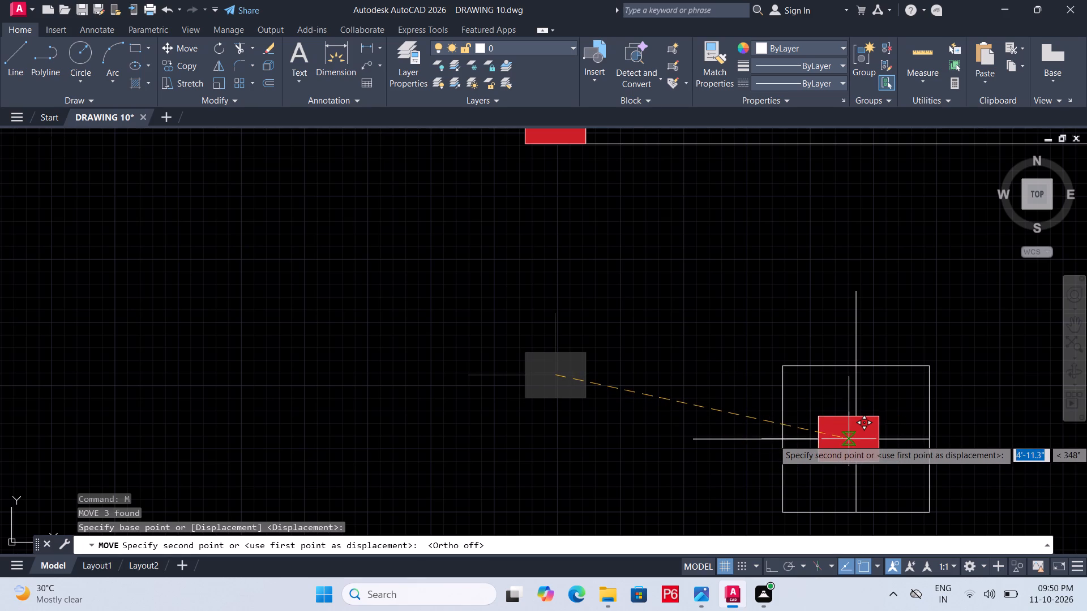
{"action": "middle_click_drag", "start_coordinate": [855, 439], "coordinate": [639, 433]}
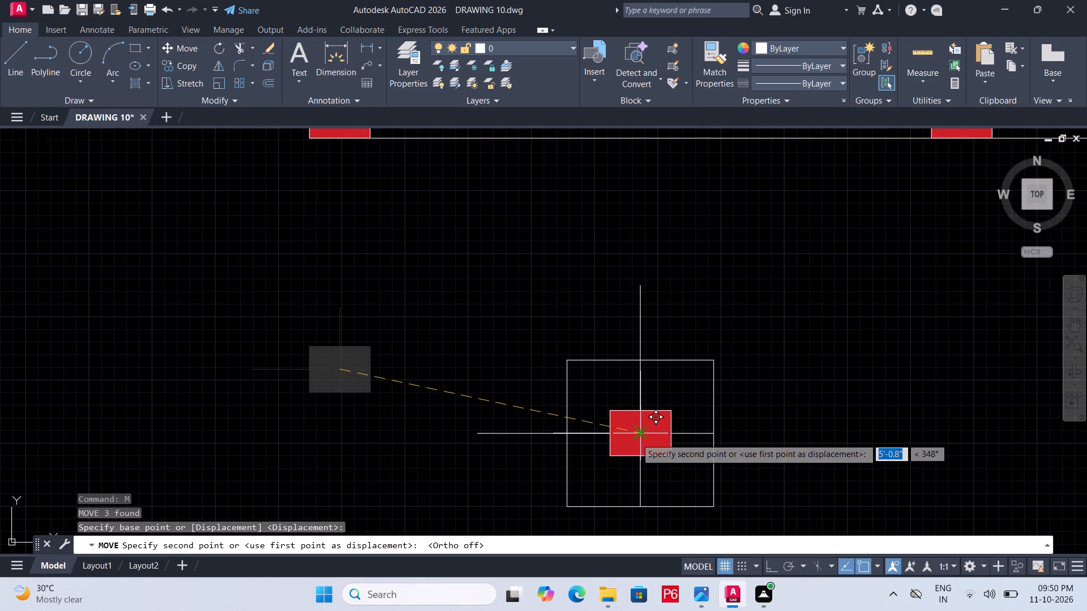
{"action": "left_click", "coordinate": [647, 436]}
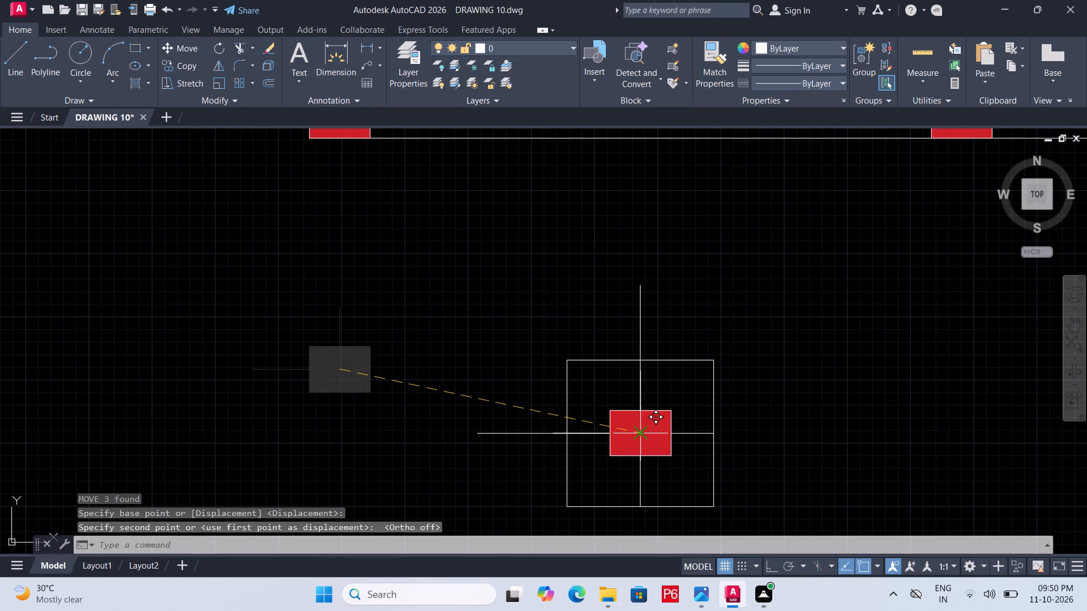
{"action": "key", "text": "Escape"}
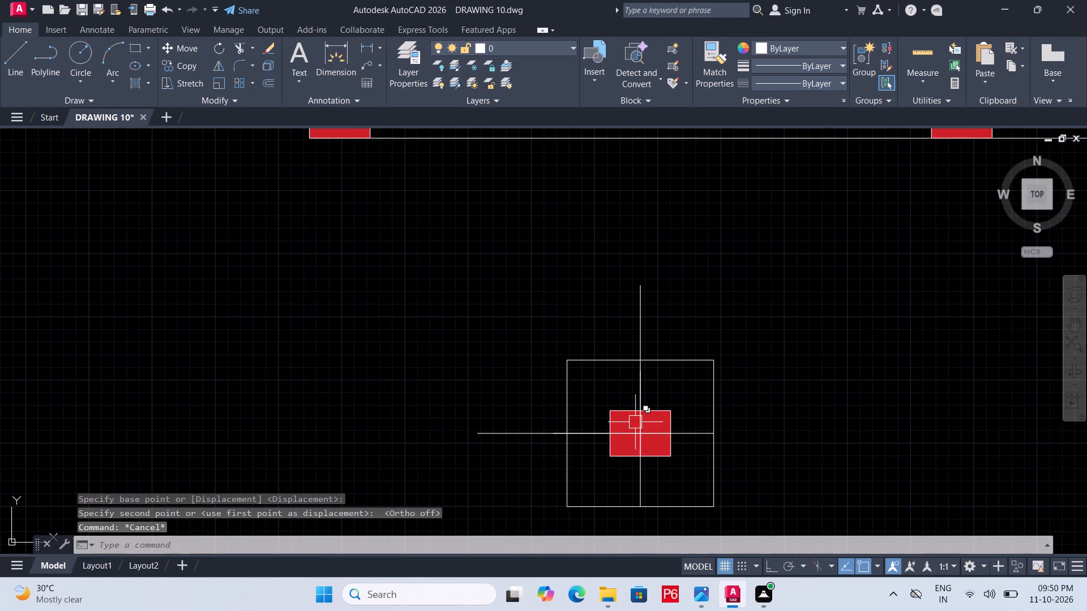
Delete all the vertical and horizontal centre lines of the column block and the square, saving the drawing along the way.
{"action": "left_click", "coordinate": [639, 388]}
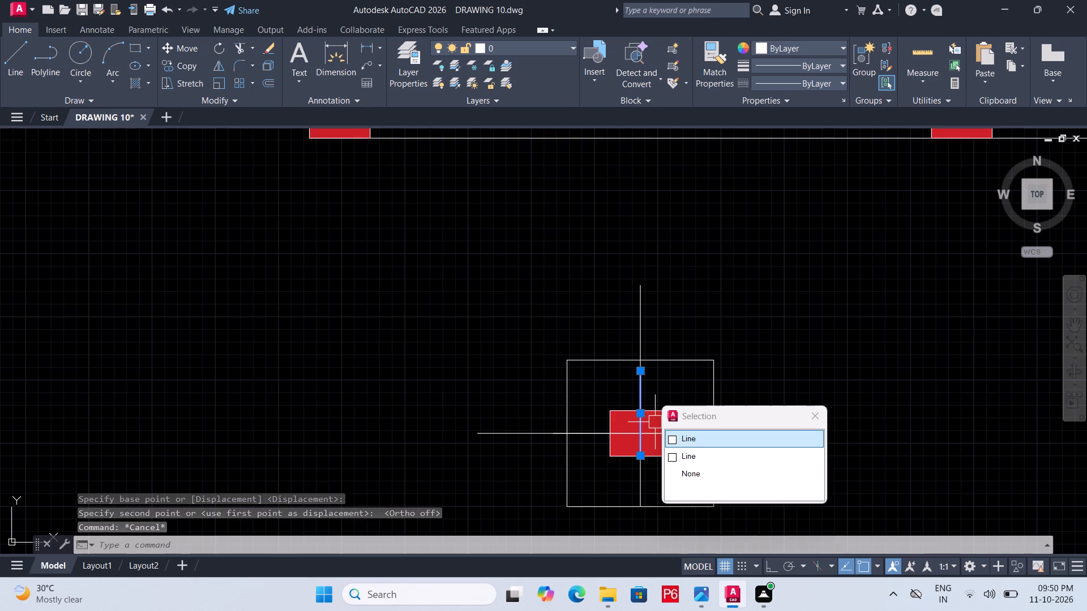
{"action": "key", "text": "Delete"}
{"action": "left_click", "coordinate": [601, 434]}
{"action": "key", "text": "Delete"}
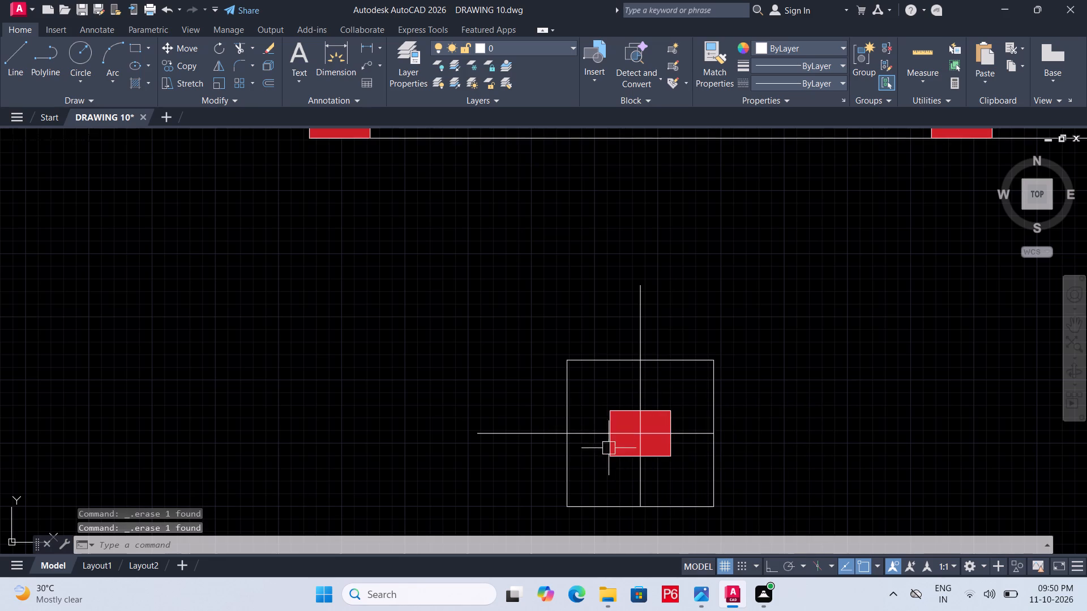
{"action": "key", "text": "ctrl+s"}
{"action": "key", "text": "ctrl+s"}
{"action": "left_click", "coordinate": [640, 473]}
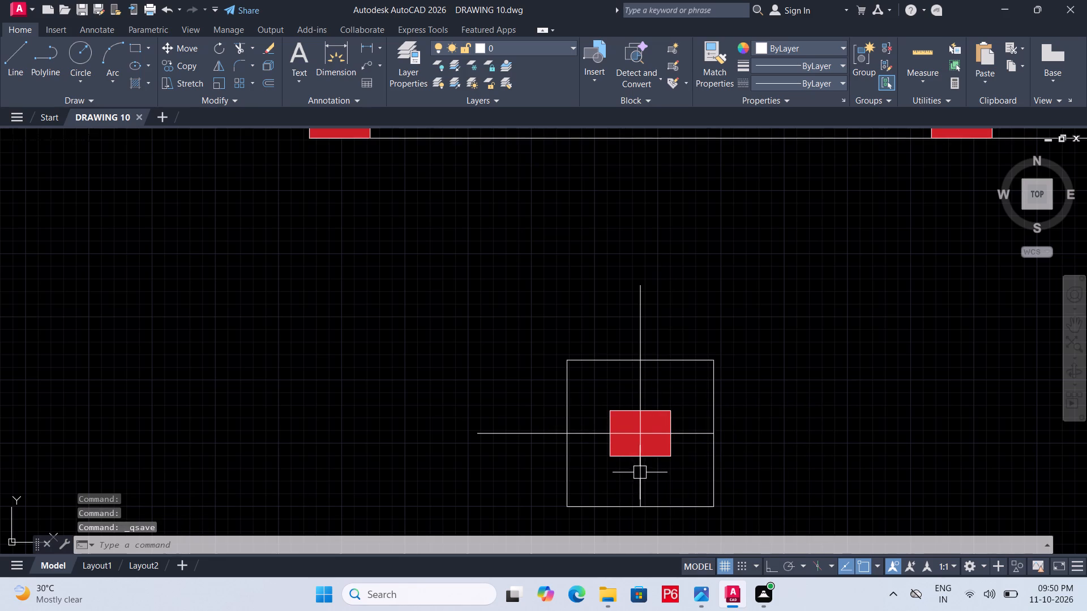
{"action": "key", "text": "Delete"}
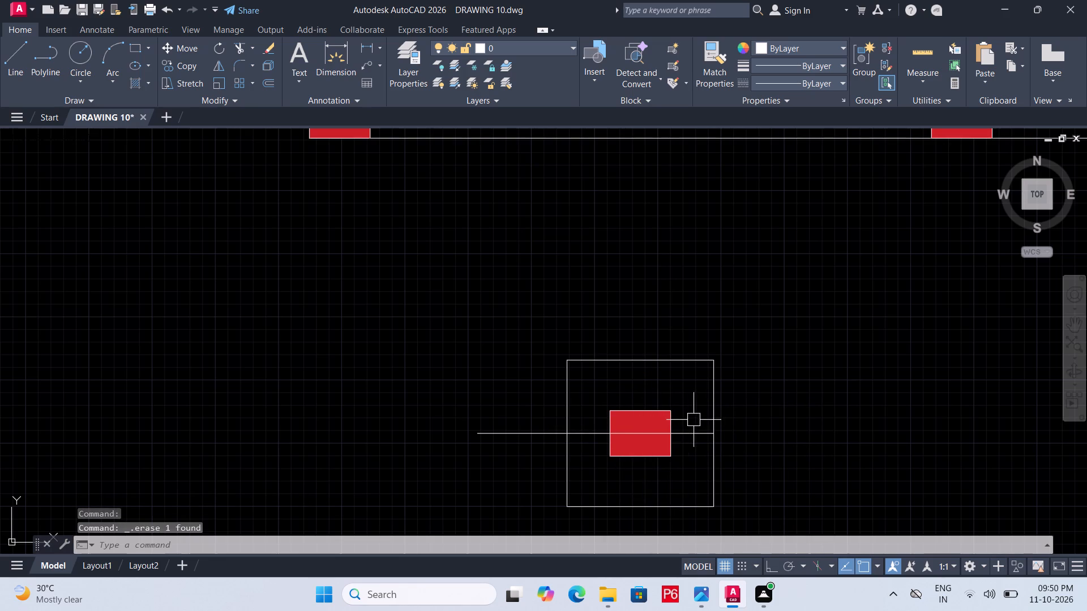
{"action": "left_click", "coordinate": [688, 434]}
{"action": "key", "text": "Delete"}
Draw four diagonal lines joining each corner of the red column to the matching corner of the square, and save the drawing.
{"action": "key", "text": "l"}
{"action": "key", "text": "space"}
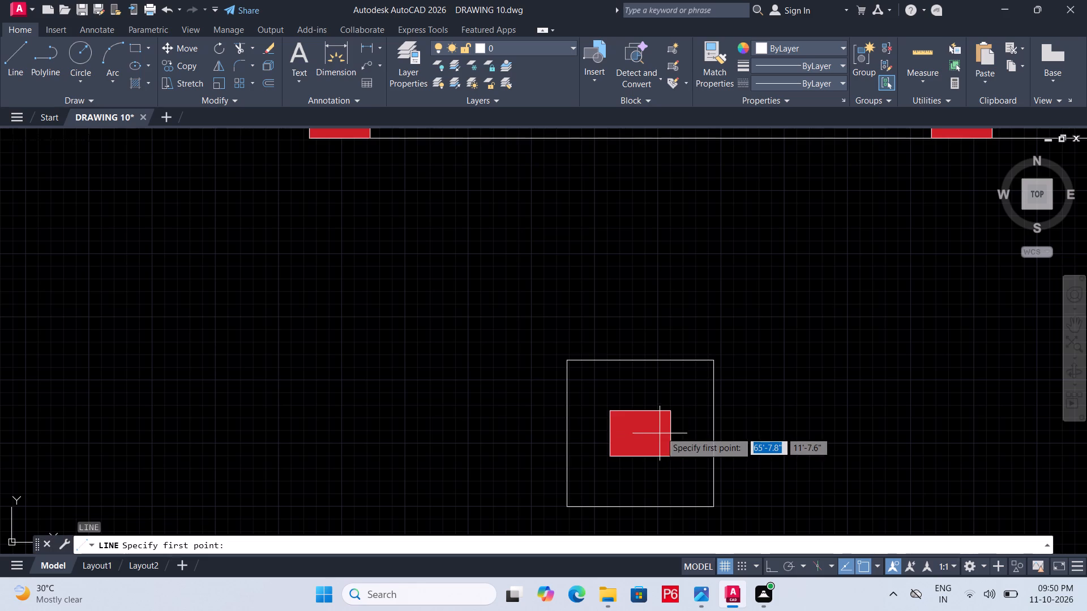
{"action": "left_click", "coordinate": [667, 410]}
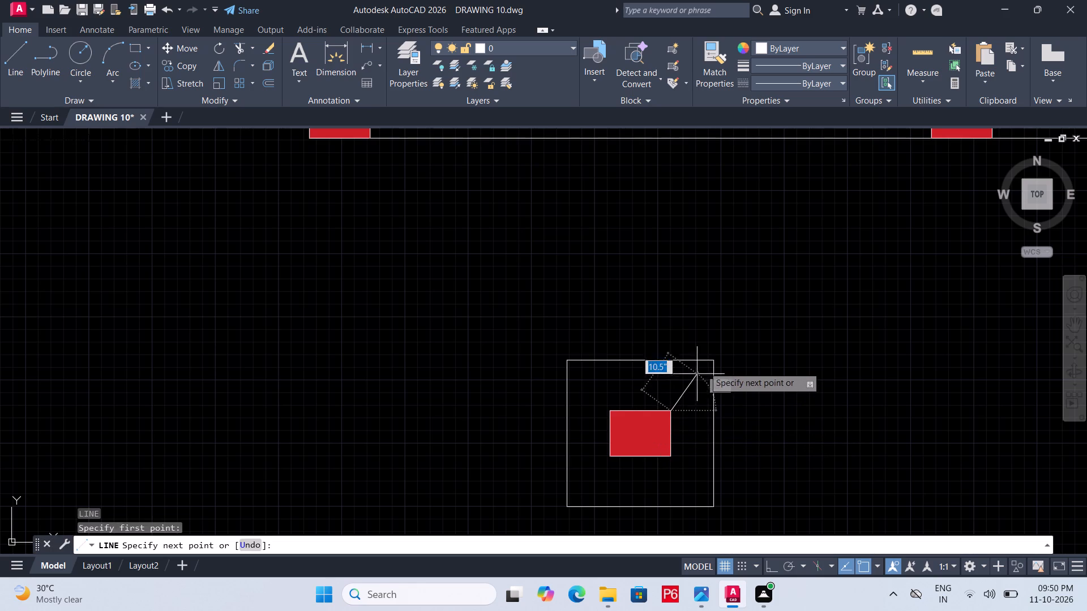
{"action": "left_click", "coordinate": [709, 359]}
{"action": "key", "text": "space"}
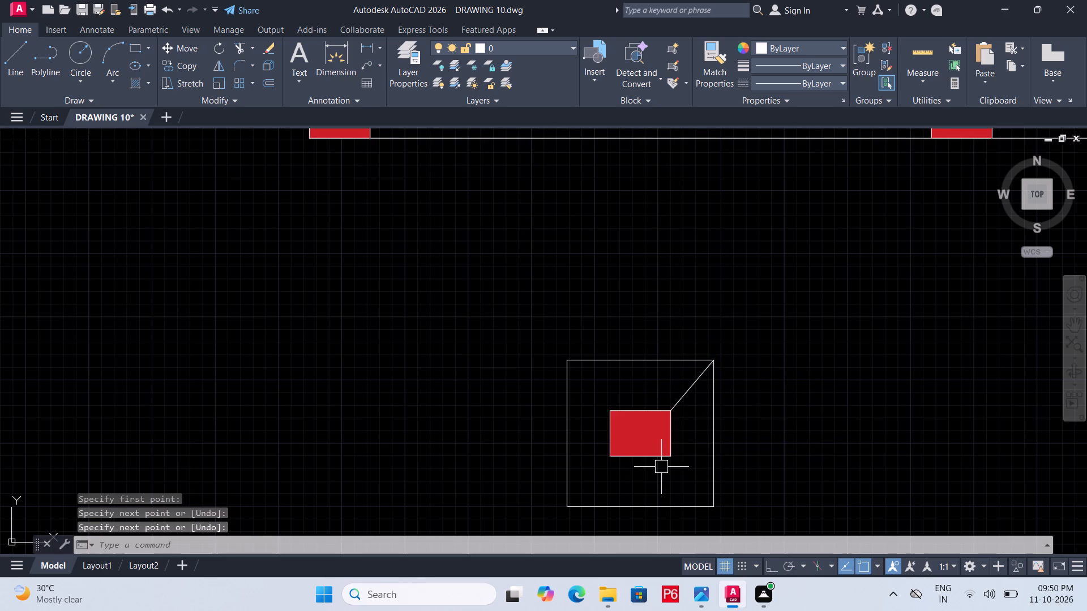
{"action": "key", "text": "space"}
{"action": "left_click", "coordinate": [665, 458]}
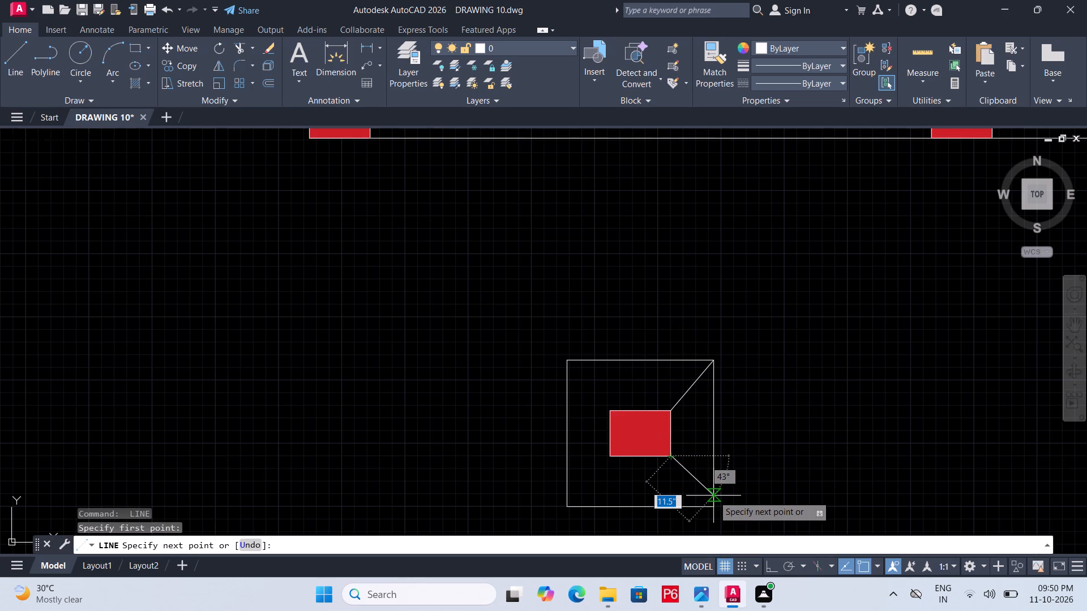
{"action": "left_click", "coordinate": [709, 503]}
{"action": "key", "text": "space"}
{"action": "key", "text": "space"}
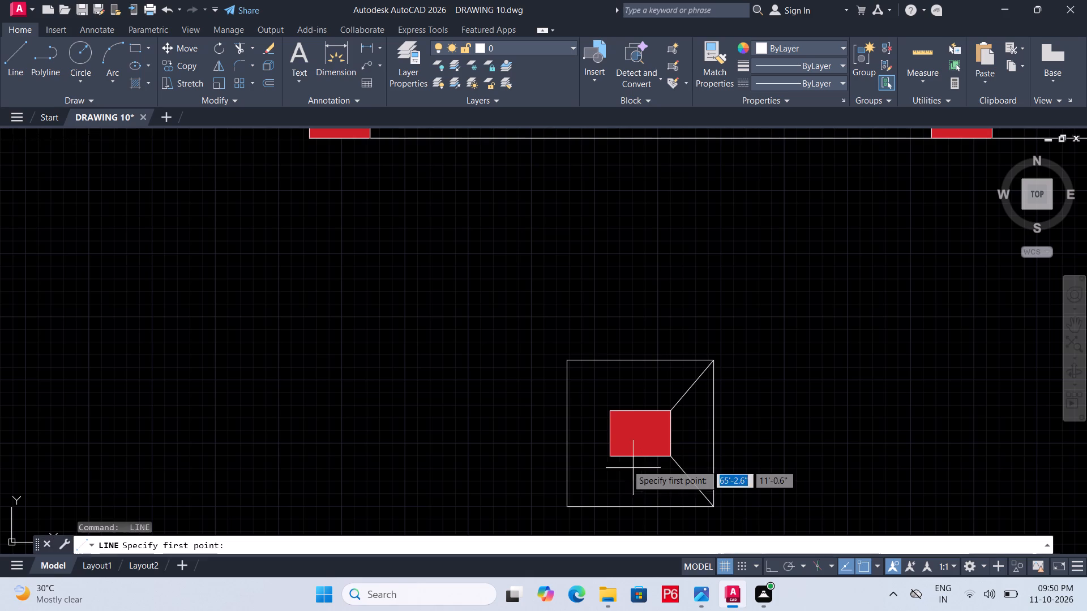
{"action": "left_click", "coordinate": [611, 459]}
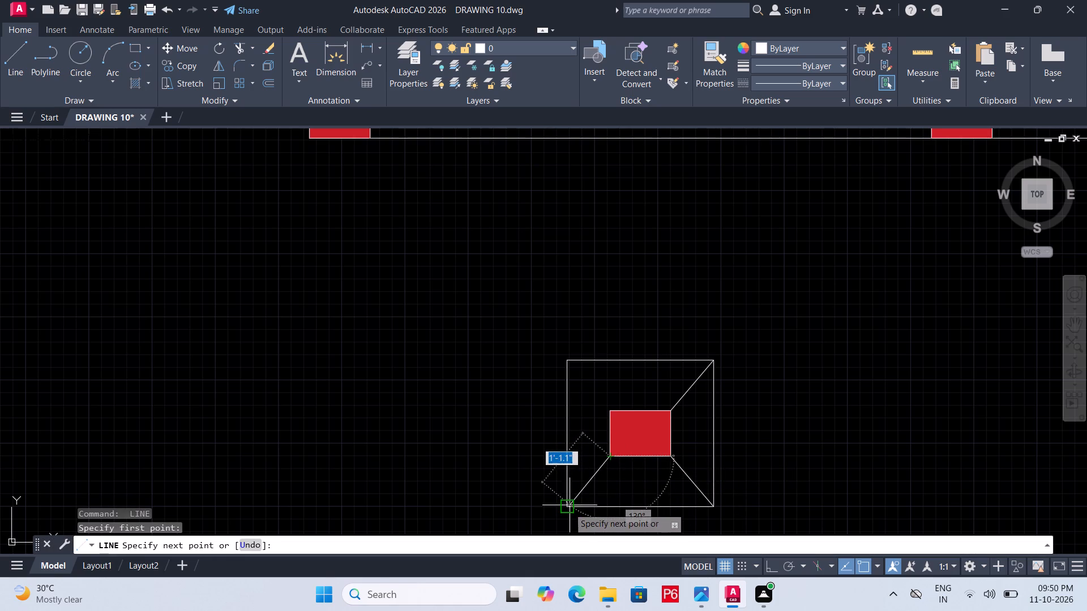
{"action": "left_click", "coordinate": [567, 506]}
{"action": "key", "text": "space"}
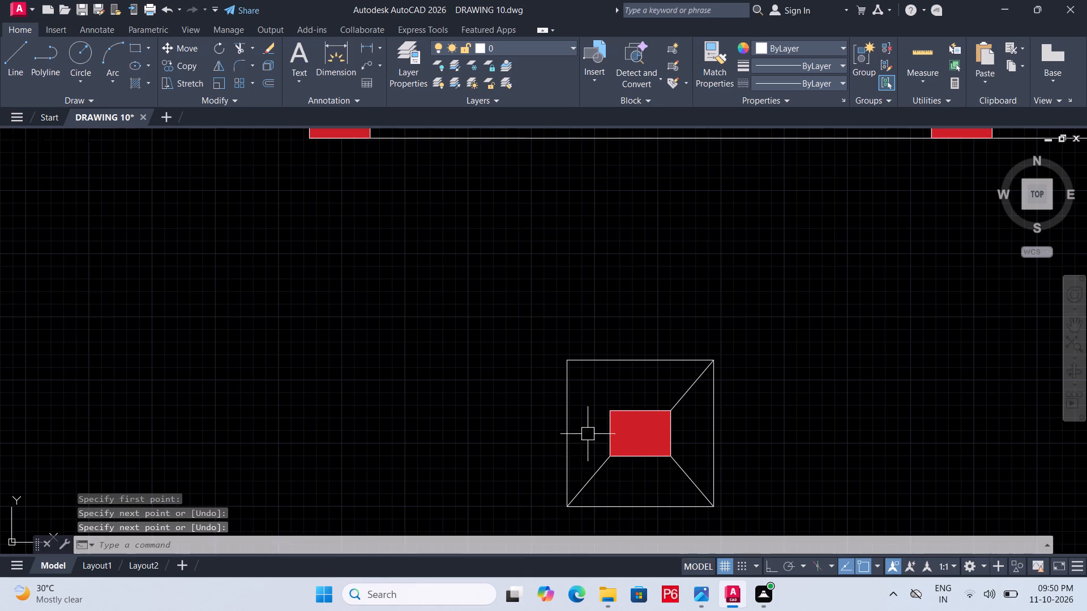
{"action": "key", "text": "space"}
{"action": "left_click", "coordinate": [605, 415]}
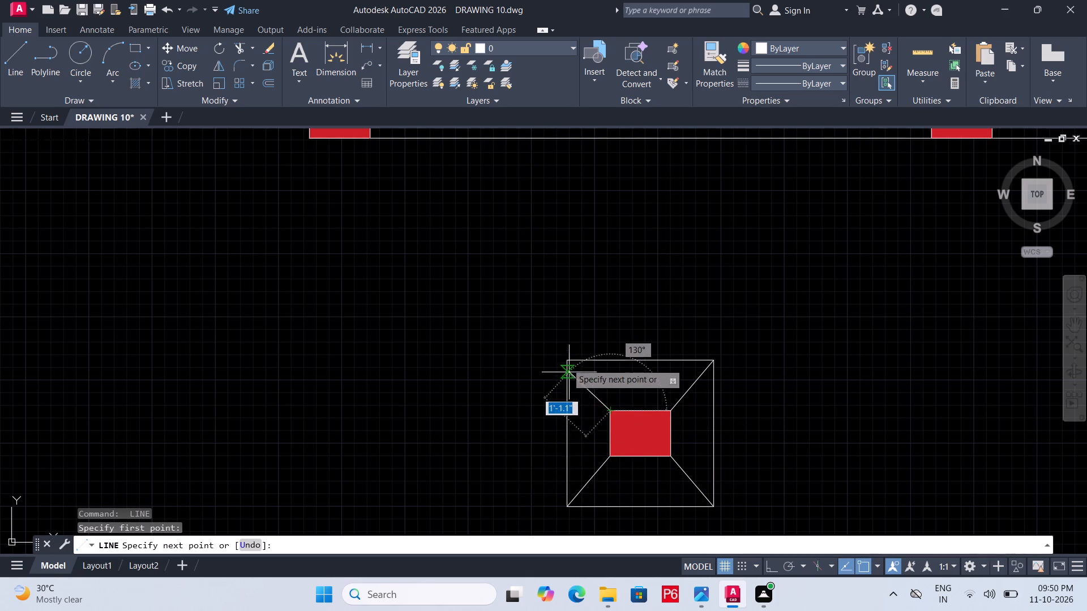
{"action": "double_click", "coordinate": [567, 362]}
{"action": "key", "text": "space"}
{"action": "scroll", "coordinate": [613, 391], "scroll_direction": "down", "scroll_amount": 2}
{"action": "middle_click", "coordinate": [596, 360]}
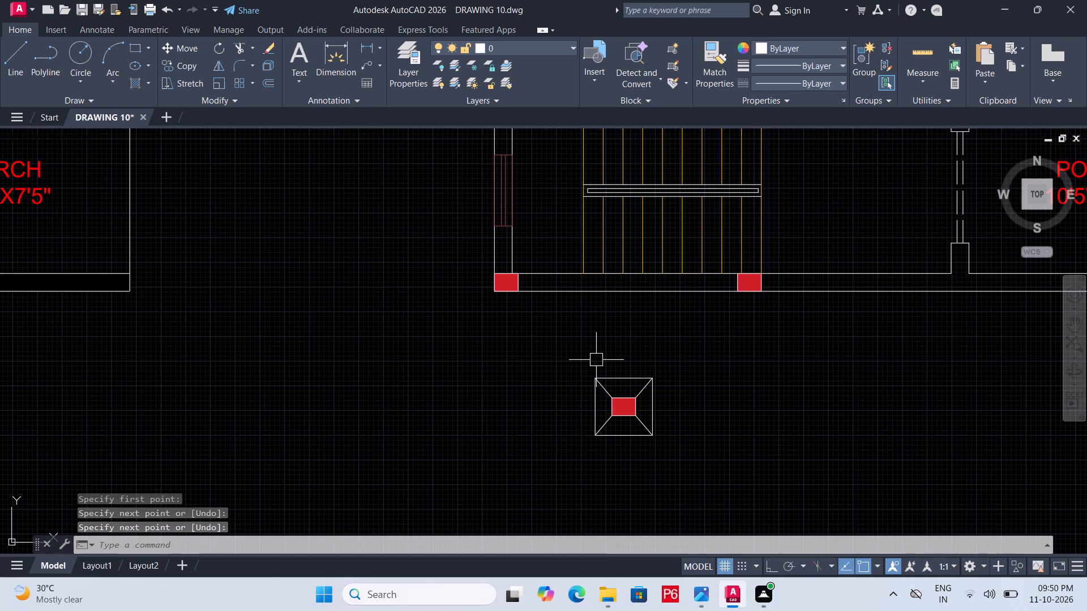
{"action": "key", "text": "ctrl+s"}
{"action": "key", "text": "ctrl+s"}
{"action": "key", "text": "ctrl+s"}
Convert the square, column and four diagonal lines into a block named CO, and save the drawing.
{"action": "left_click_drag", "start_coordinate": [547, 357], "coordinate": [555, 361]}
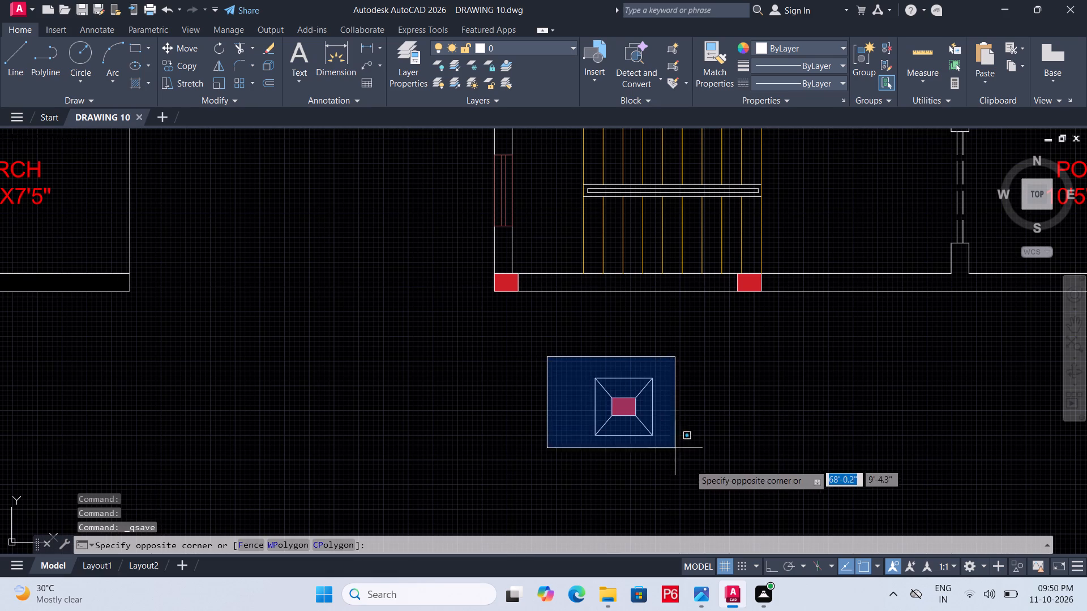
{"action": "left_click", "coordinate": [695, 471]}
{"action": "type", "text": "B"}
{"action": "key", "text": "space"}
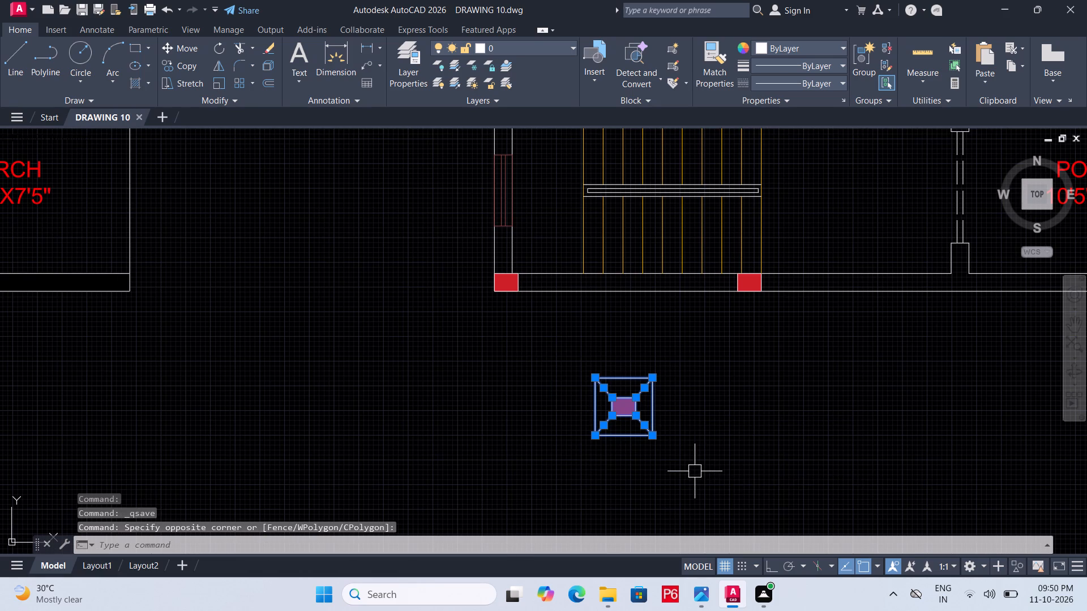
{"action": "key", "text": "c"}
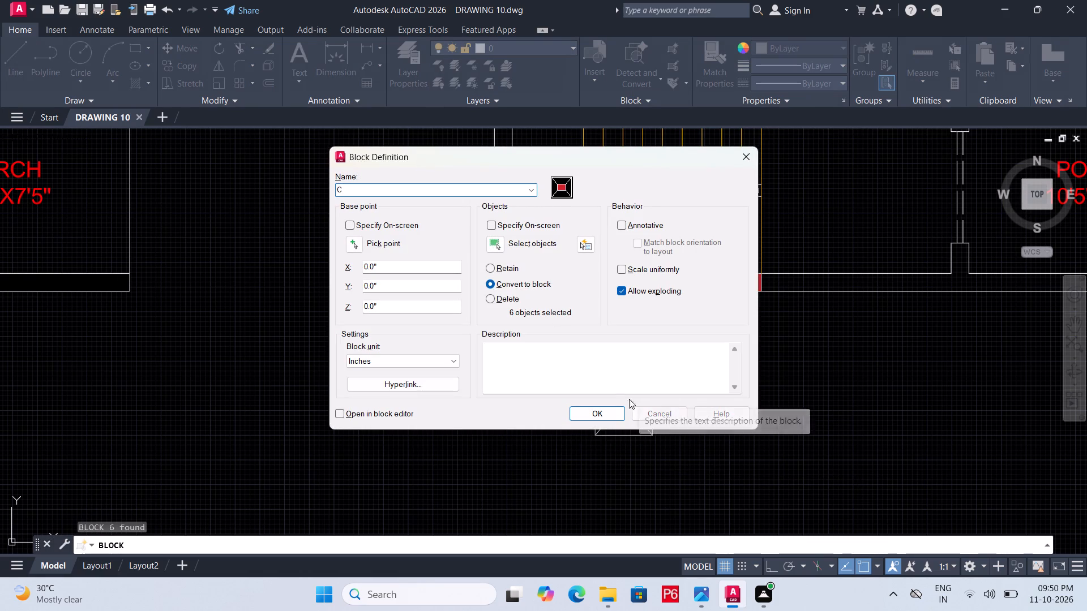
{"action": "key", "text": "o"}
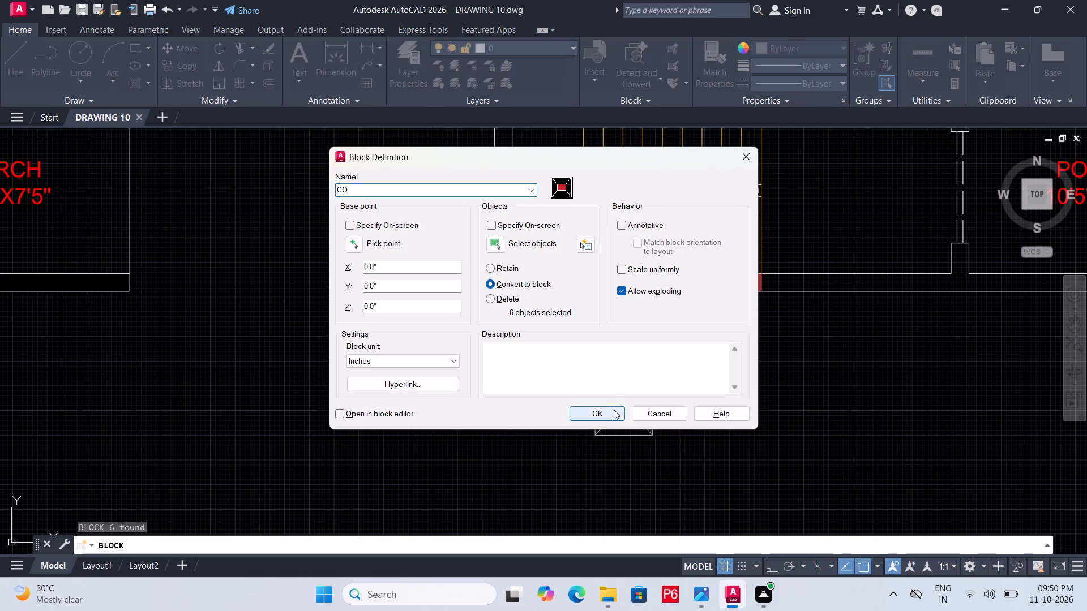
{"action": "left_click", "coordinate": [614, 410]}
{"action": "key", "text": "ctrl+s"}
{"action": "key", "text": "ctrl+s"}
{"action": "key", "text": "ctrl+s"}
{"action": "key", "text": "ctrl+s"}
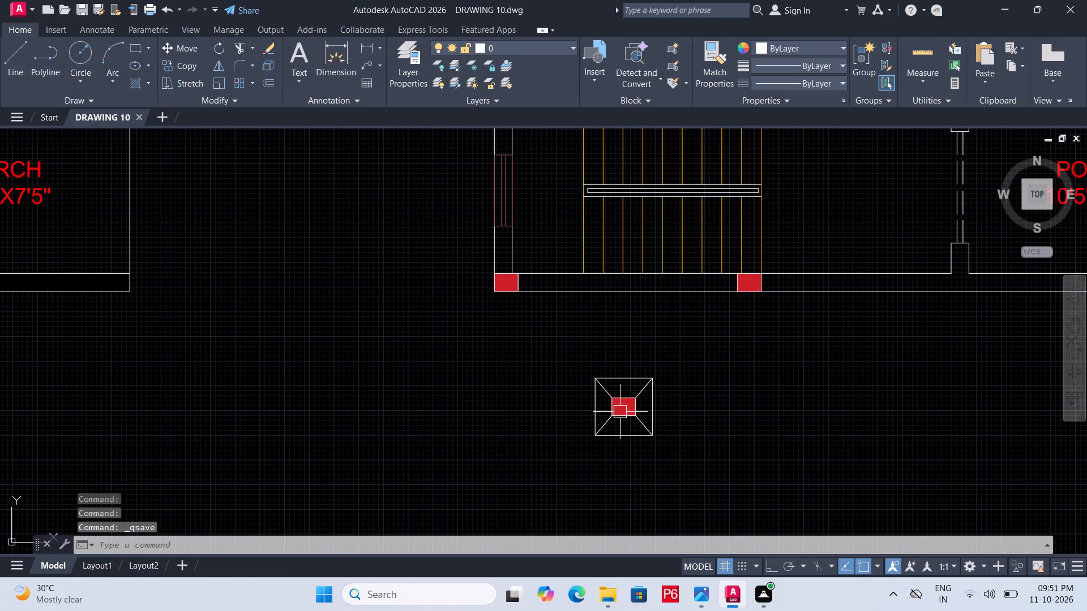
{"action": "key", "text": "ctrl+s"}
{"action": "key", "text": "ctrl+s"}
Save the drawing and draw a short line across the wall thickness along the bottom edge of Bedroom 1's upper-left column in the column layout.
{"action": "middle_click_drag", "start_coordinate": [600, 410], "coordinate": [640, 443]}
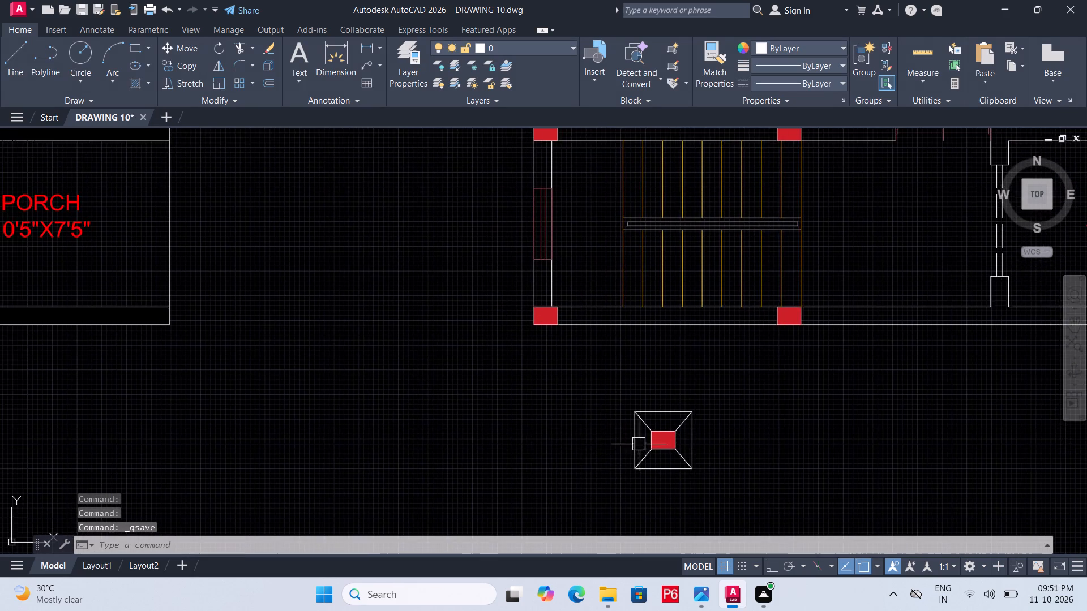
{"action": "scroll", "coordinate": [605, 407], "scroll_direction": "down", "scroll_amount": 1}
{"action": "middle_click_drag", "start_coordinate": [602, 417], "coordinate": [624, 495]}
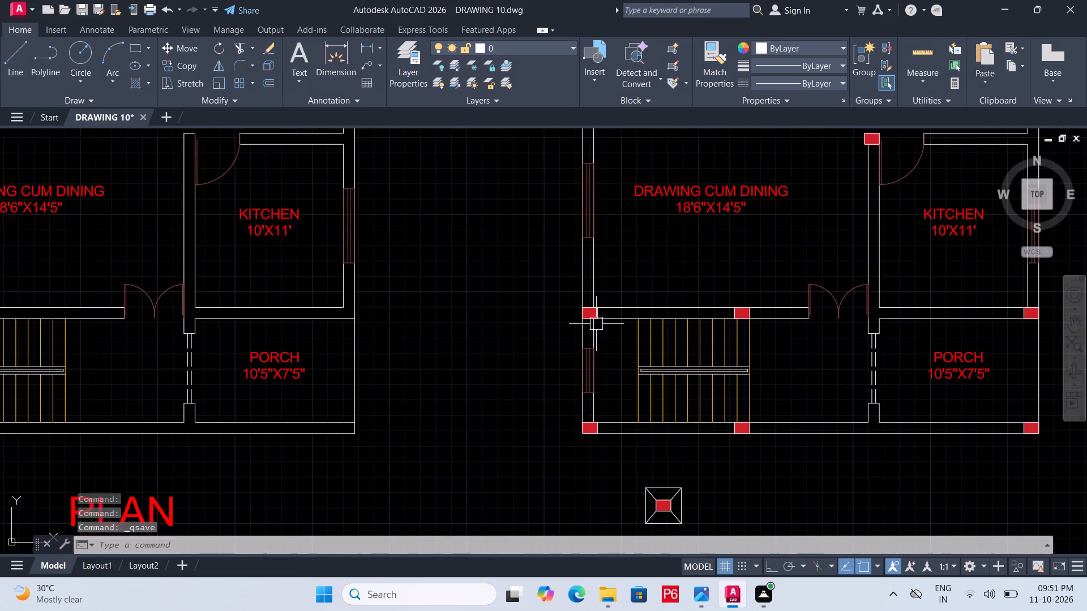
{"action": "middle_click_drag", "start_coordinate": [596, 324], "coordinate": [587, 510]}
{"action": "middle_click_drag", "start_coordinate": [604, 306], "coordinate": [645, 505]}
{"action": "middle_click_drag", "start_coordinate": [639, 277], "coordinate": [641, 320]}
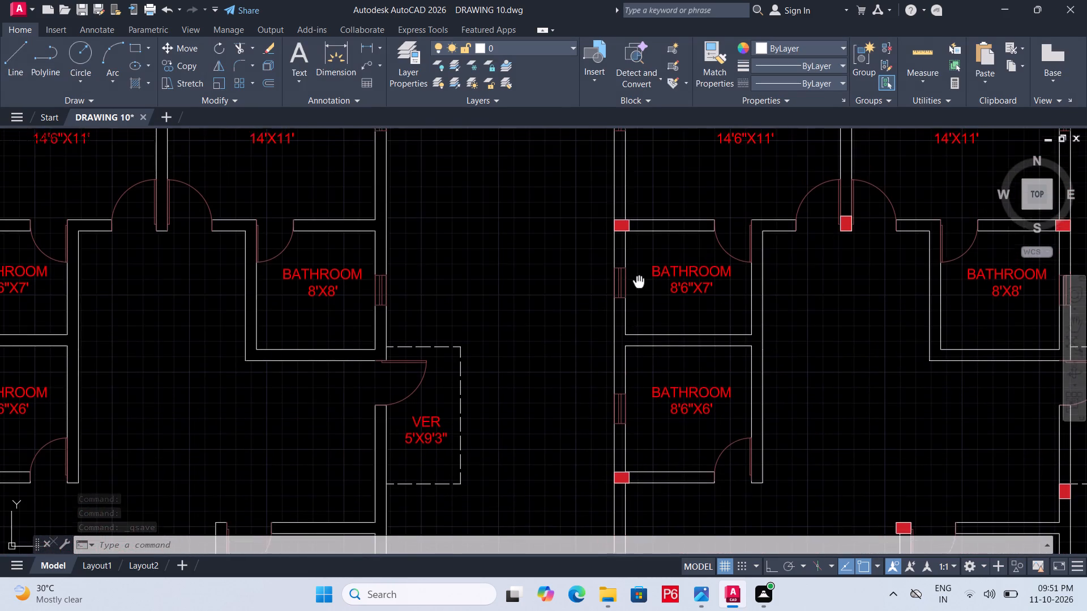
{"action": "middle_click_drag", "start_coordinate": [641, 320], "coordinate": [653, 575]}
{"action": "middle_click_drag", "start_coordinate": [675, 427], "coordinate": [652, 343]}
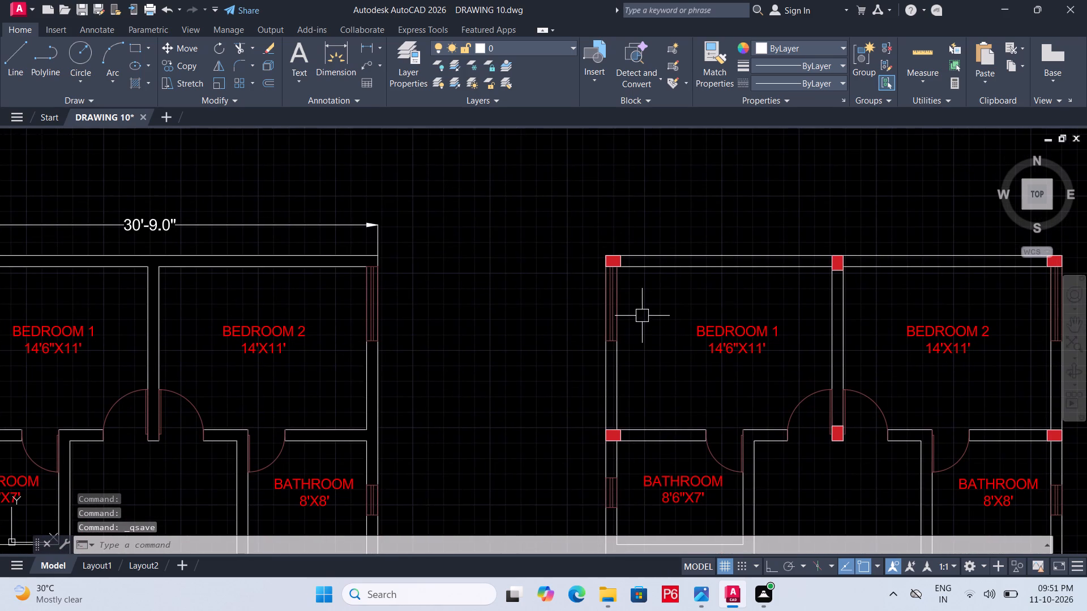
{"action": "scroll", "coordinate": [667, 269], "scroll_direction": "up", "scroll_amount": 2}
{"action": "scroll", "coordinate": [572, 264], "scroll_direction": "up", "scroll_amount": 2}
{"action": "key", "text": "Escape"}
{"action": "key", "text": "Escape"}
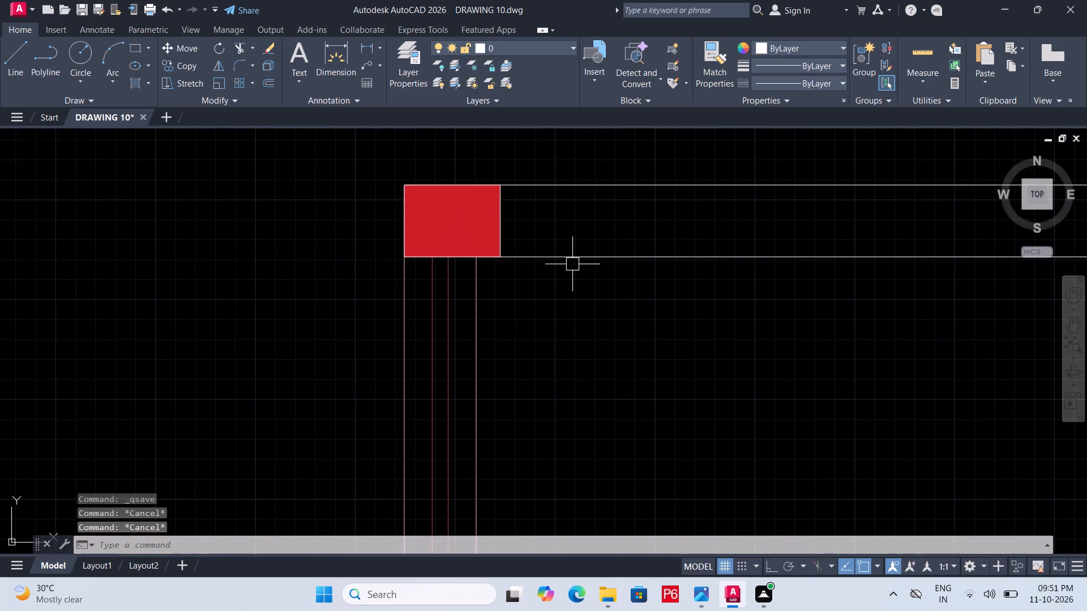
{"action": "key", "text": "ctrl+s"}
{"action": "key", "text": "ctrl+s"}
{"action": "key", "text": "ctrl+s"}
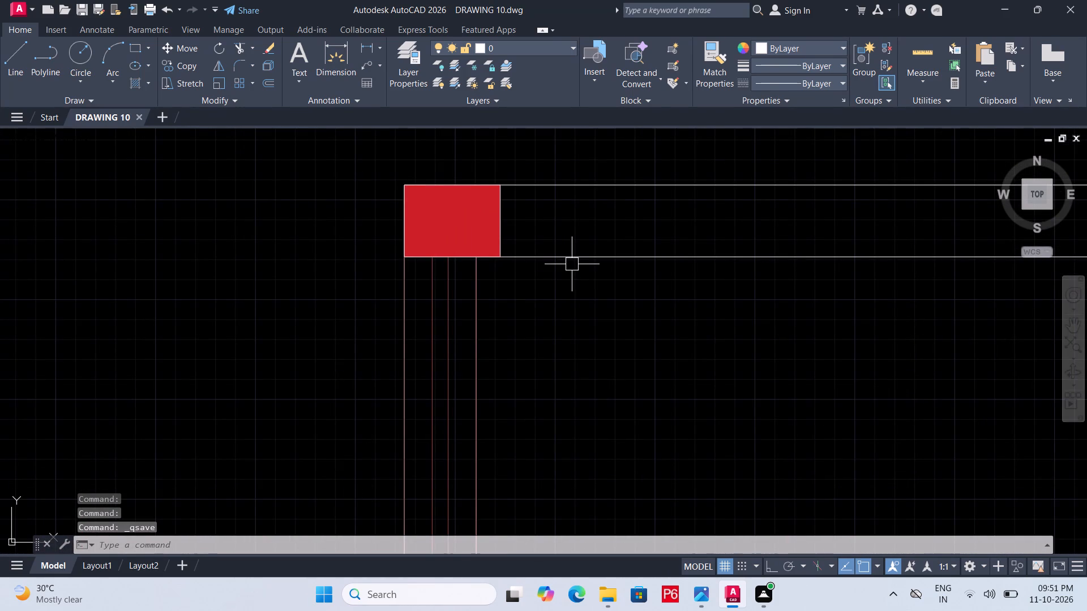
{"action": "type", "text": "L"}
{"action": "key", "text": "space"}
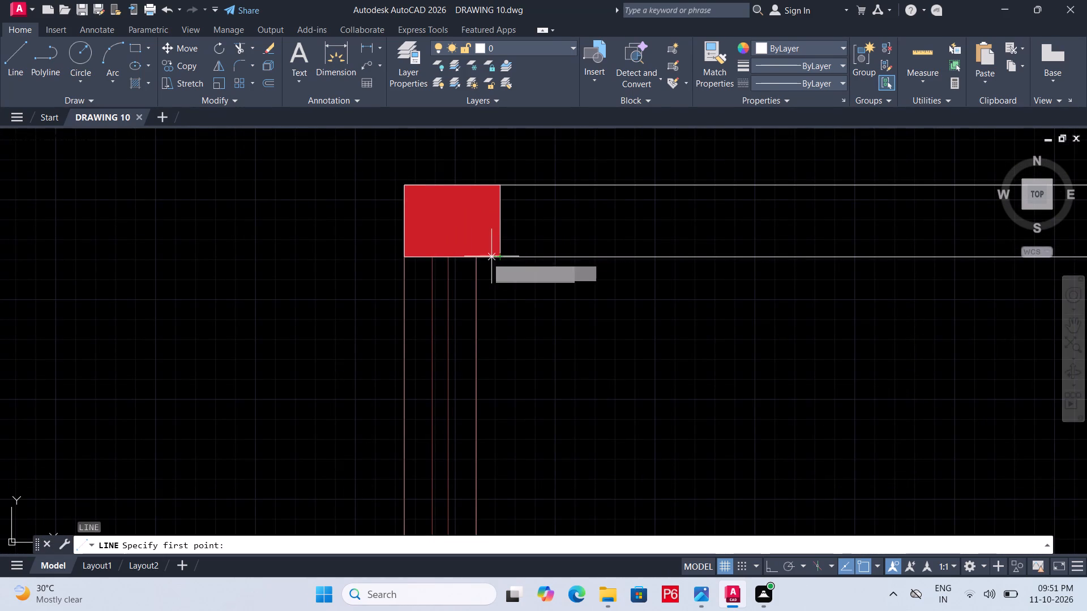
{"action": "left_click", "coordinate": [478, 257]}
{"action": "left_click", "coordinate": [403, 259]}
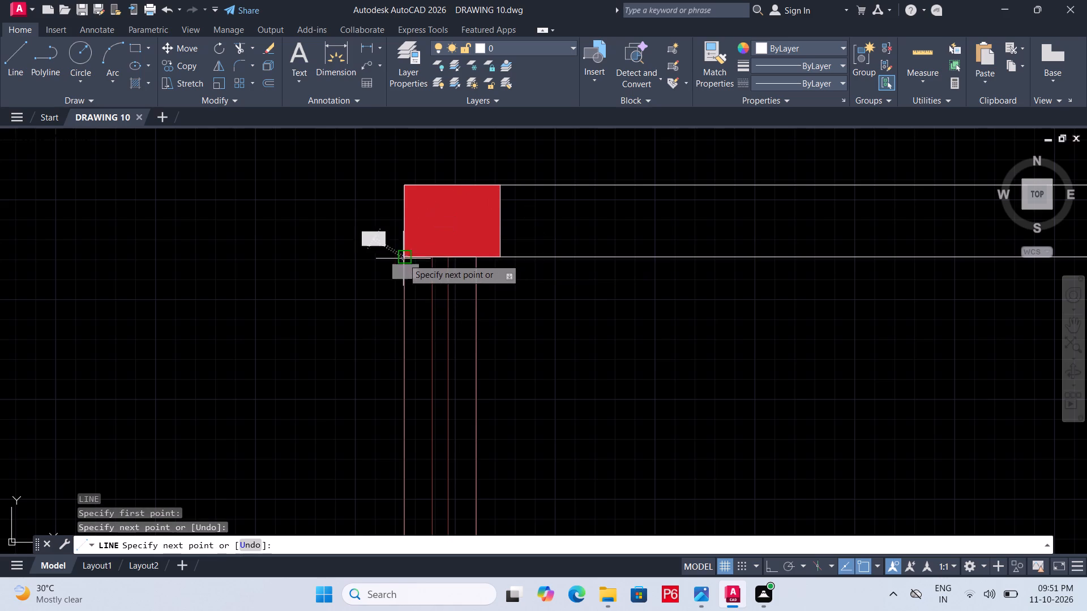
{"action": "middle_click", "coordinate": [484, 278]}
{"action": "key", "text": "Escape"}
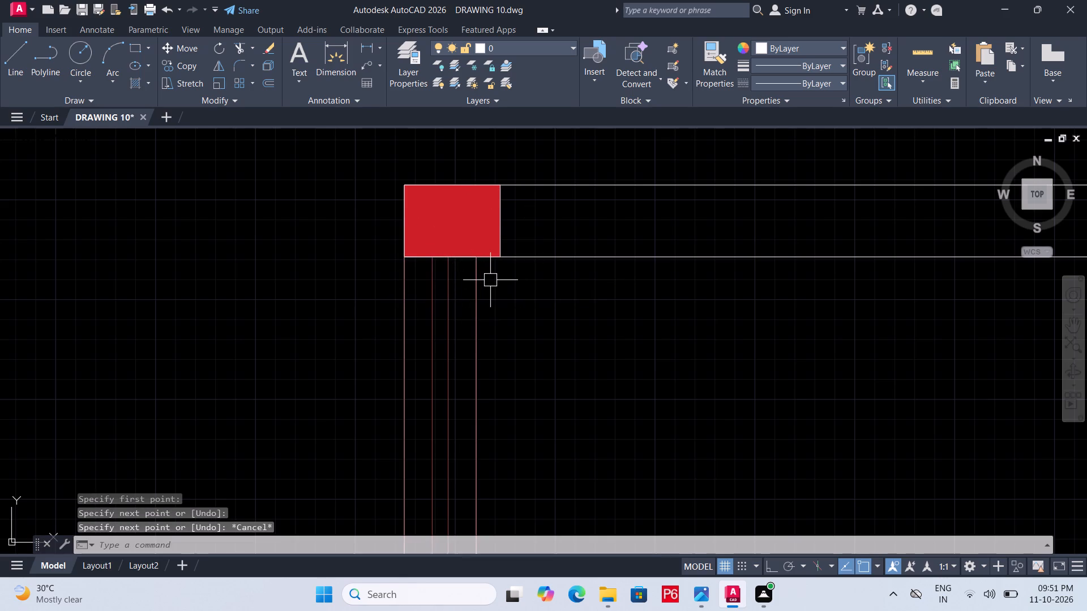
With ortho on, draw a vertical construction line through the midpoint of the short line below Bedroom 1's upper-left column, and save the drawing.
{"action": "type", "text": "XL"}
{"action": "key", "text": "space"}
{"action": "left_click", "coordinate": [440, 257]}
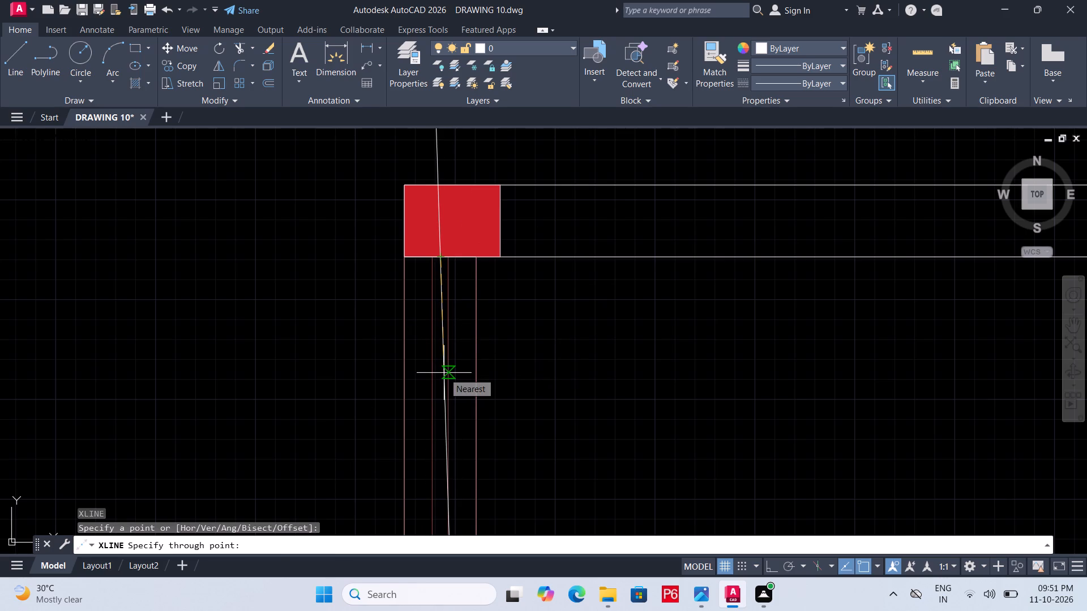
{"action": "key", "text": "F8"}
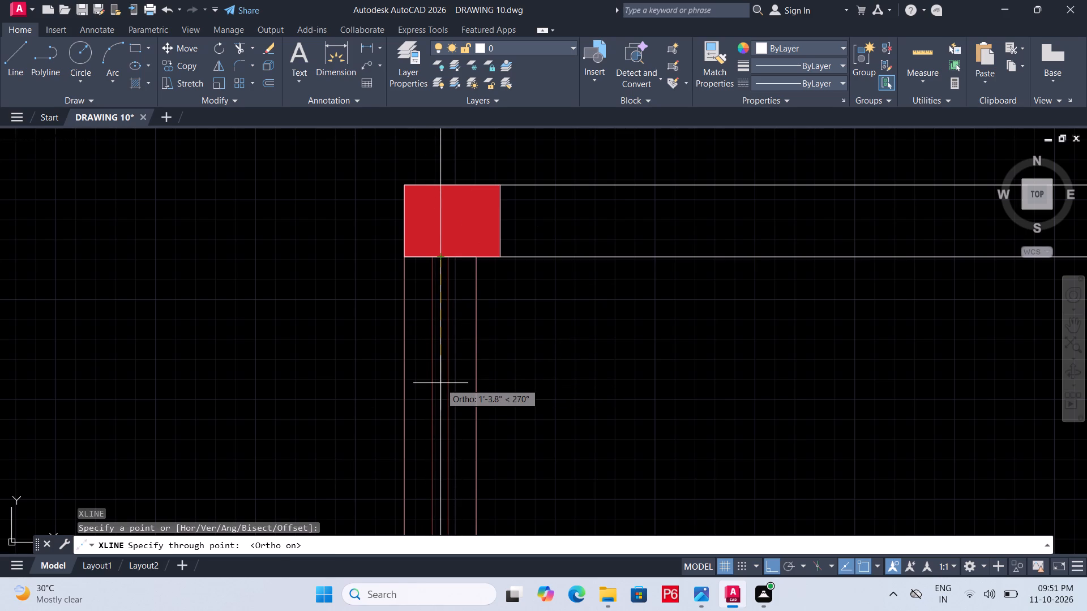
{"action": "left_click", "coordinate": [440, 477]}
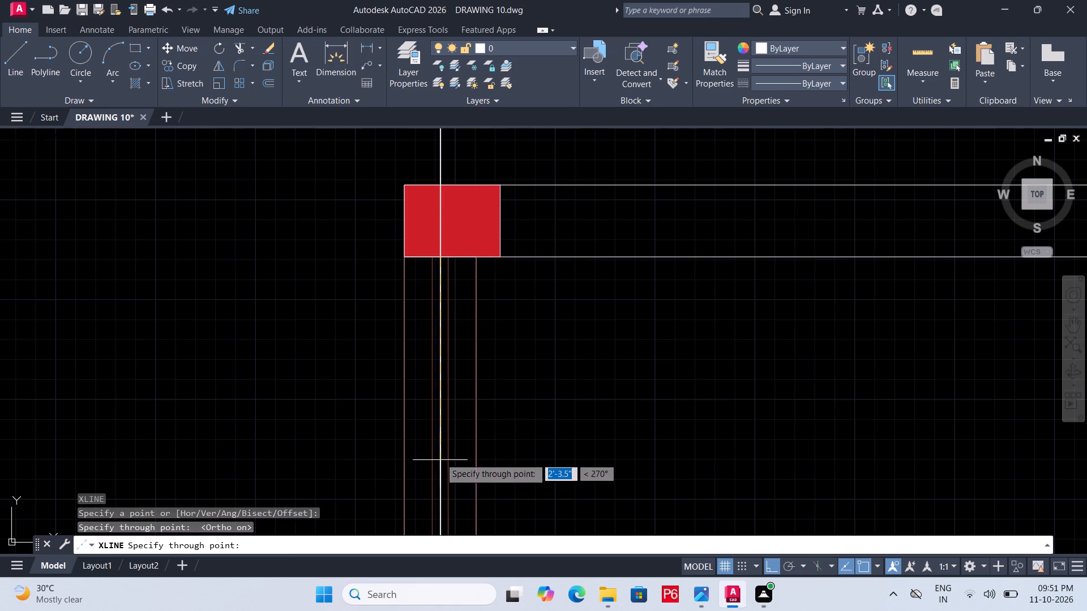
{"action": "key", "text": "ctrl+s"}
Draw a short line across the wall between Bedrooms 1 and 2, along the bottom edge of their shared top column.
{"action": "scroll", "coordinate": [439, 403], "scroll_direction": "down", "scroll_amount": 3}
{"action": "middle_click_drag", "start_coordinate": [403, 362], "coordinate": [344, 317]}
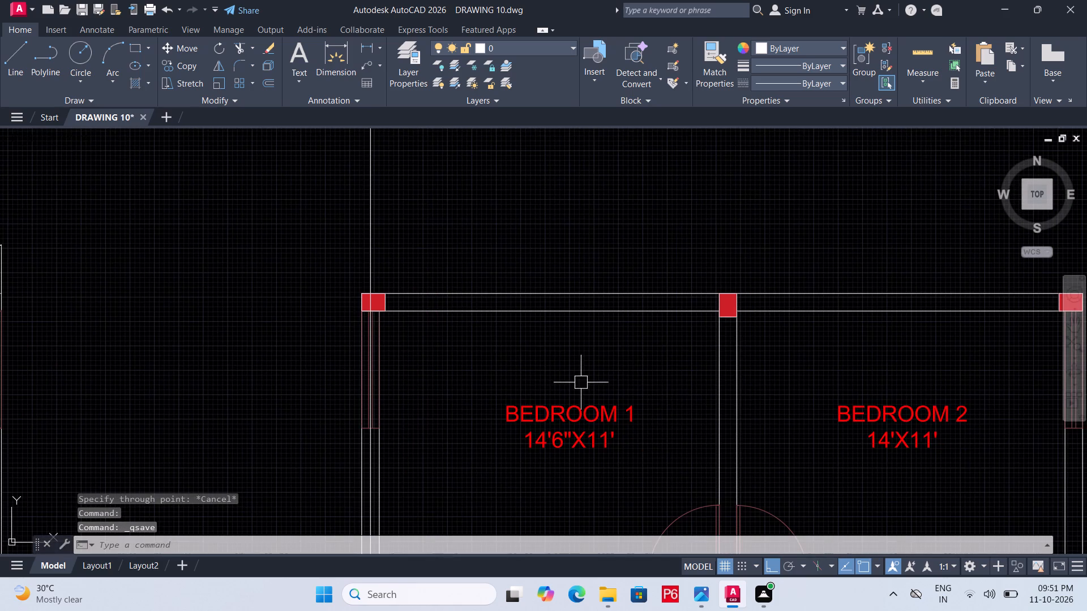
{"action": "middle_click_drag", "start_coordinate": [653, 390], "coordinate": [593, 339]}
{"action": "scroll", "coordinate": [673, 272], "scroll_direction": "up", "scroll_amount": 4}
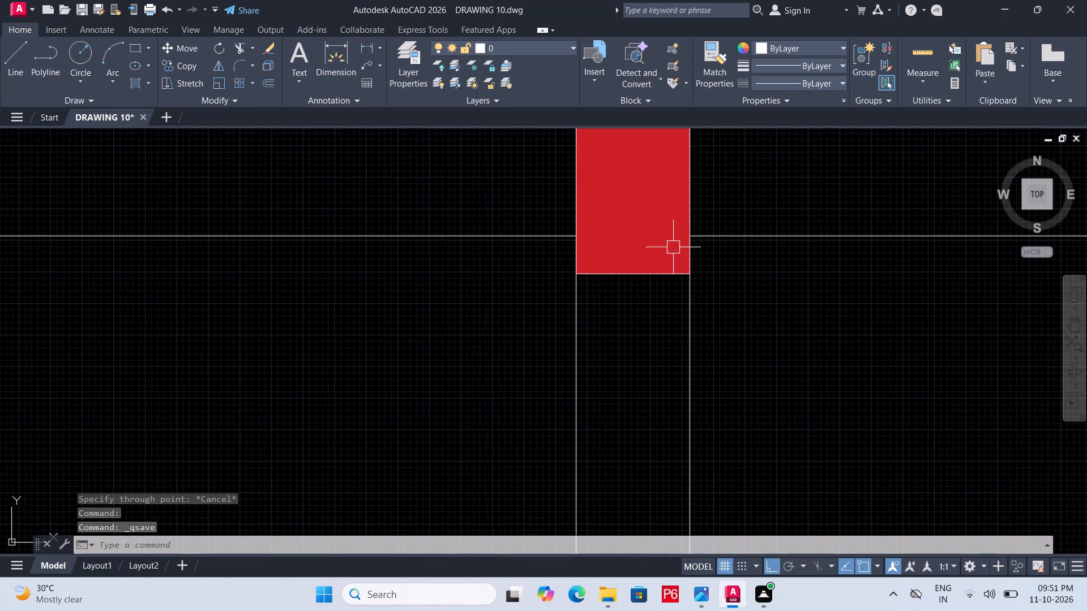
{"action": "key", "text": "l"}
{"action": "key", "text": "space"}
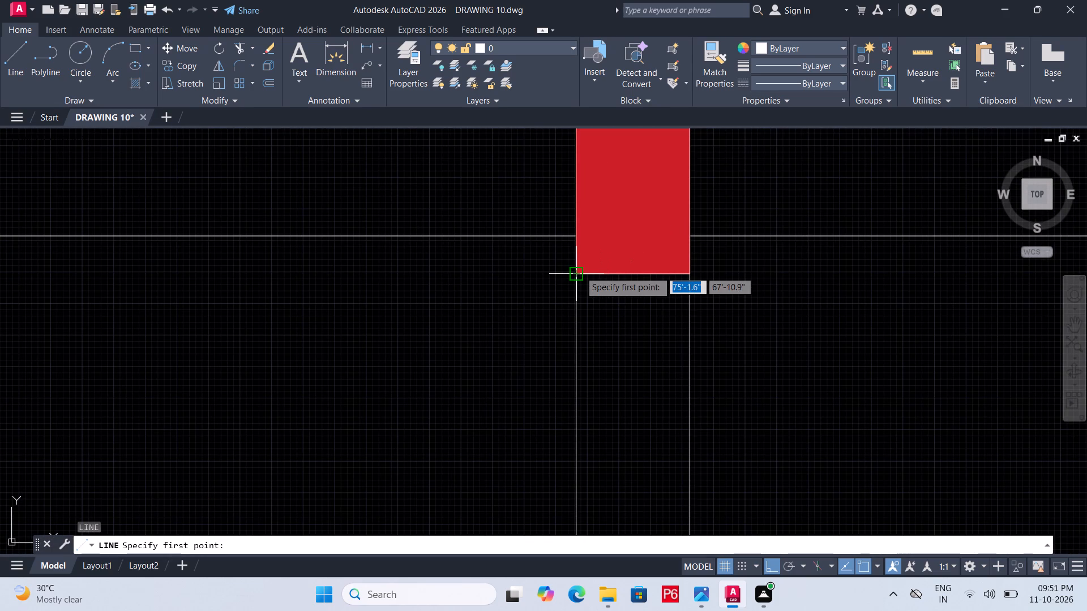
{"action": "left_click", "coordinate": [580, 271]}
{"action": "left_click", "coordinate": [689, 276]}
{"action": "key", "text": "Escape"}
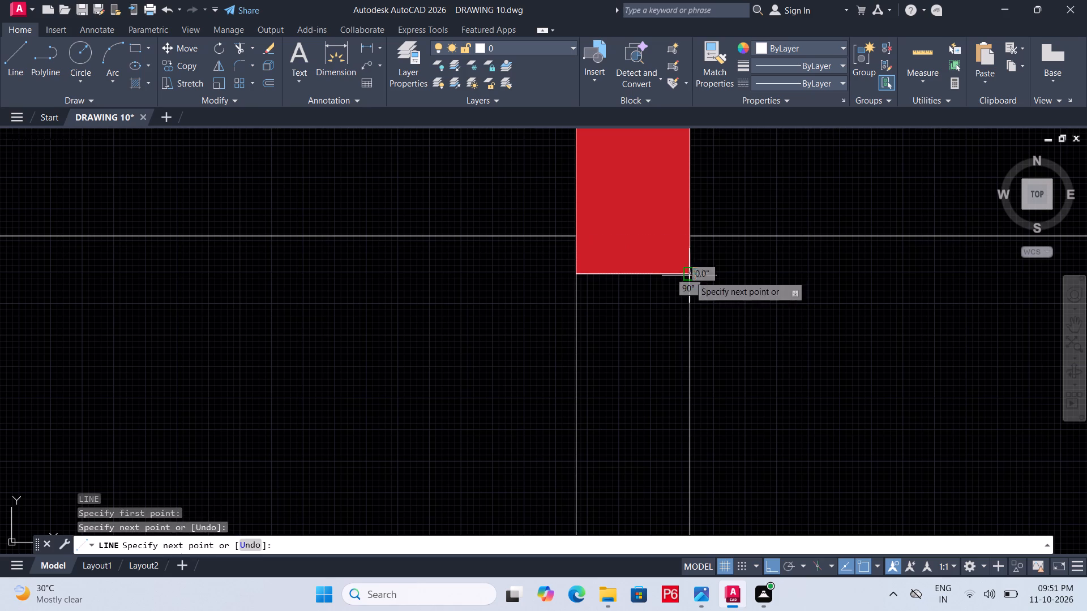
Draw a vertical construction line through the midpoint of the shared column's bottom edge, and save the drawing.
{"action": "type", "text": "XL"}
{"action": "key", "text": "space"}
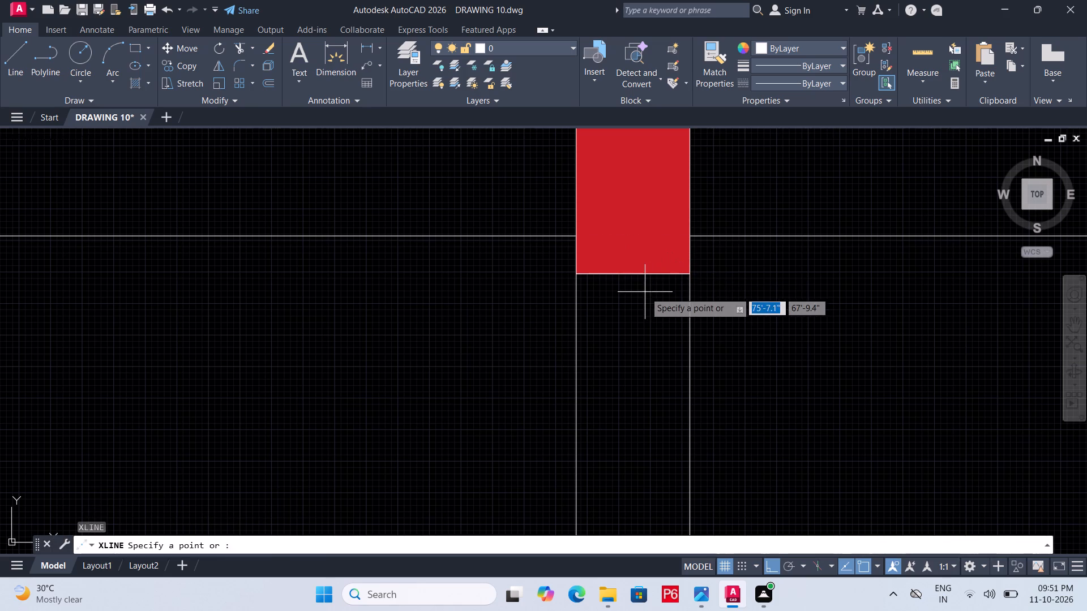
{"action": "left_click", "coordinate": [639, 278]}
{"action": "left_click", "coordinate": [641, 364]}
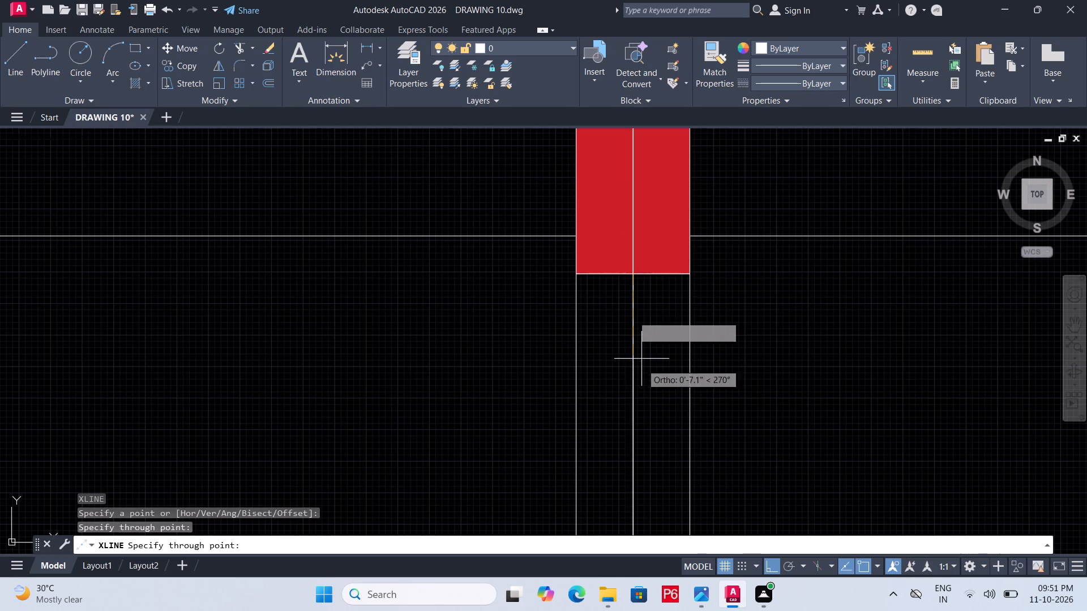
{"action": "scroll", "coordinate": [622, 313], "scroll_direction": "down", "scroll_amount": 4}
{"action": "key", "text": "ctrl+s"}
{"action": "key", "text": "ctrl+s"}
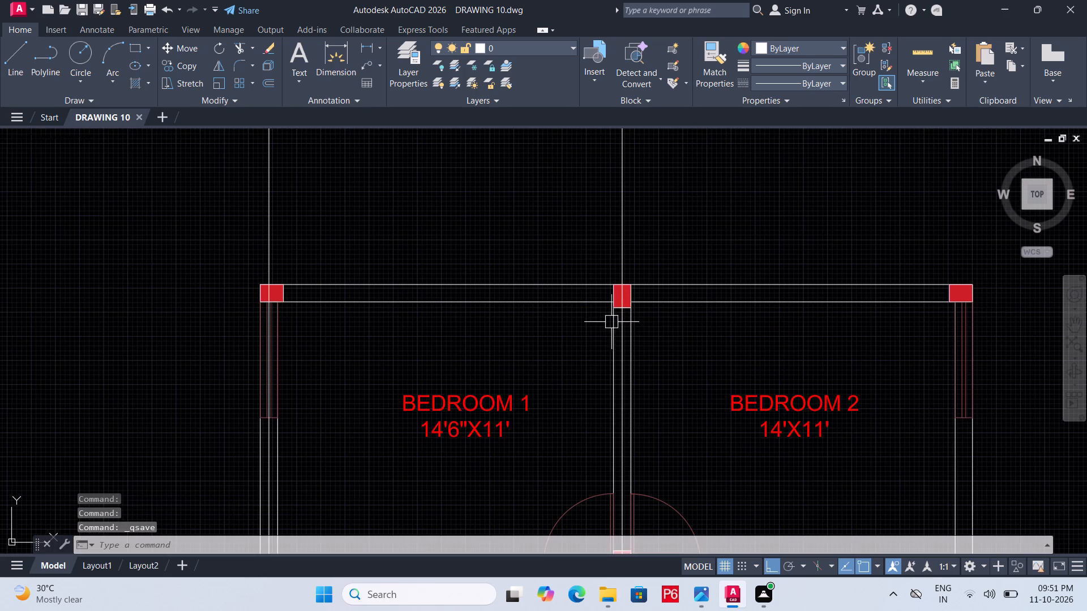
{"action": "key", "text": "ctrl+s"}
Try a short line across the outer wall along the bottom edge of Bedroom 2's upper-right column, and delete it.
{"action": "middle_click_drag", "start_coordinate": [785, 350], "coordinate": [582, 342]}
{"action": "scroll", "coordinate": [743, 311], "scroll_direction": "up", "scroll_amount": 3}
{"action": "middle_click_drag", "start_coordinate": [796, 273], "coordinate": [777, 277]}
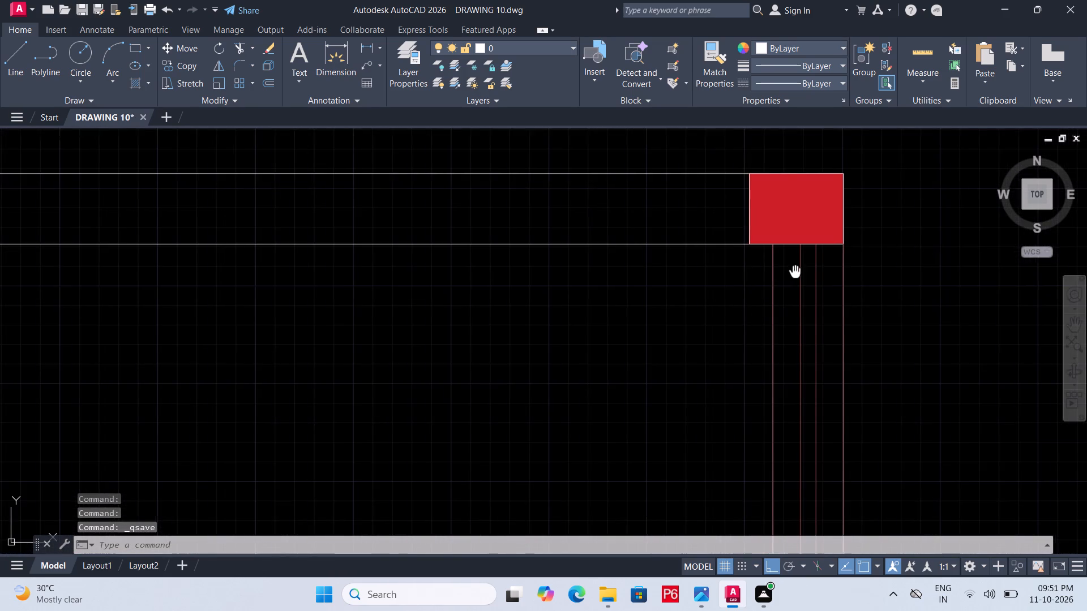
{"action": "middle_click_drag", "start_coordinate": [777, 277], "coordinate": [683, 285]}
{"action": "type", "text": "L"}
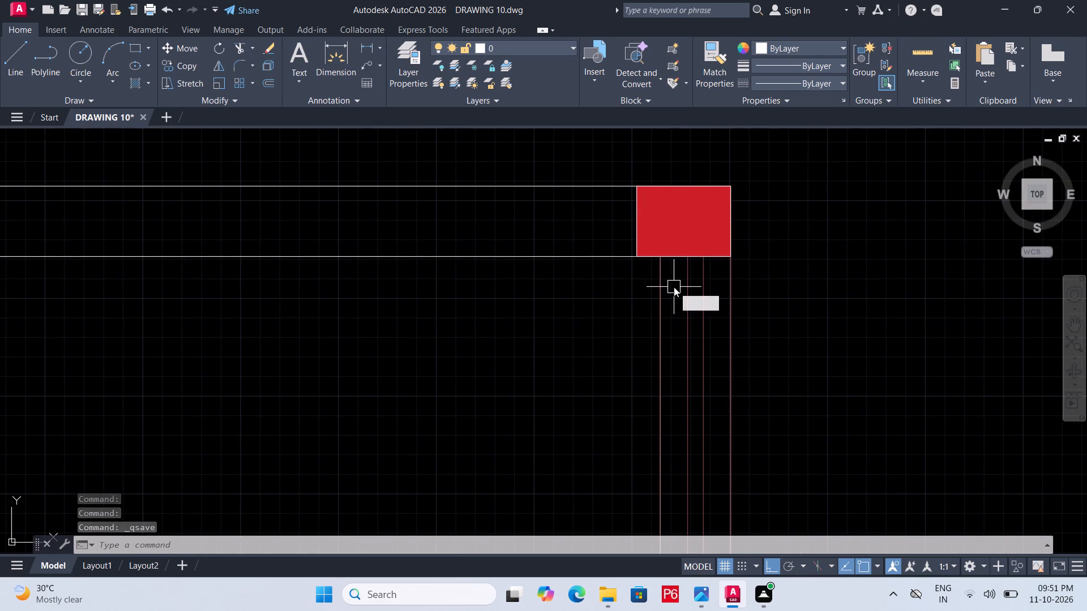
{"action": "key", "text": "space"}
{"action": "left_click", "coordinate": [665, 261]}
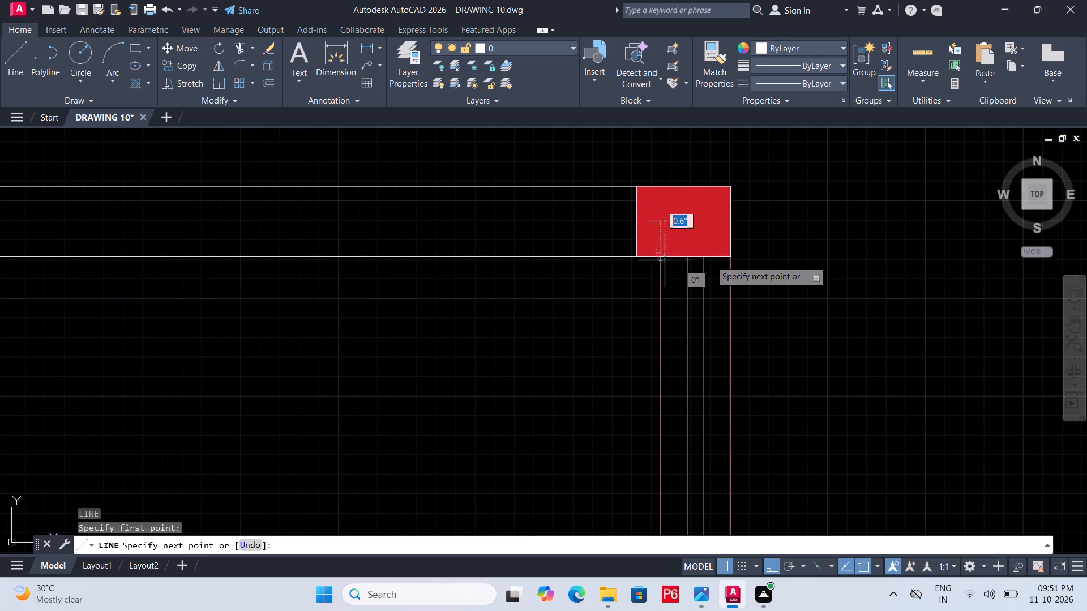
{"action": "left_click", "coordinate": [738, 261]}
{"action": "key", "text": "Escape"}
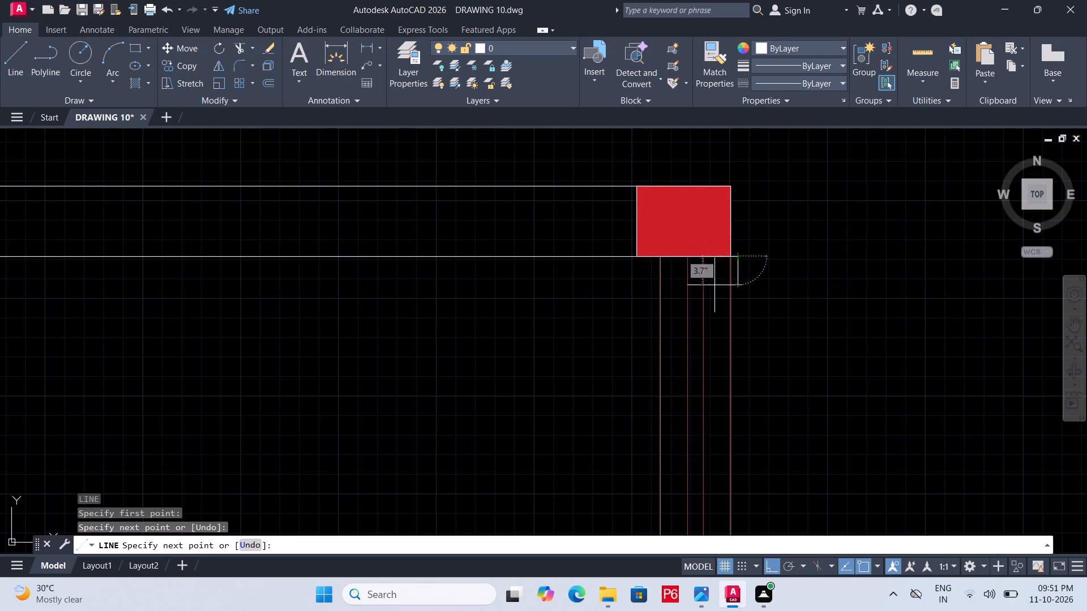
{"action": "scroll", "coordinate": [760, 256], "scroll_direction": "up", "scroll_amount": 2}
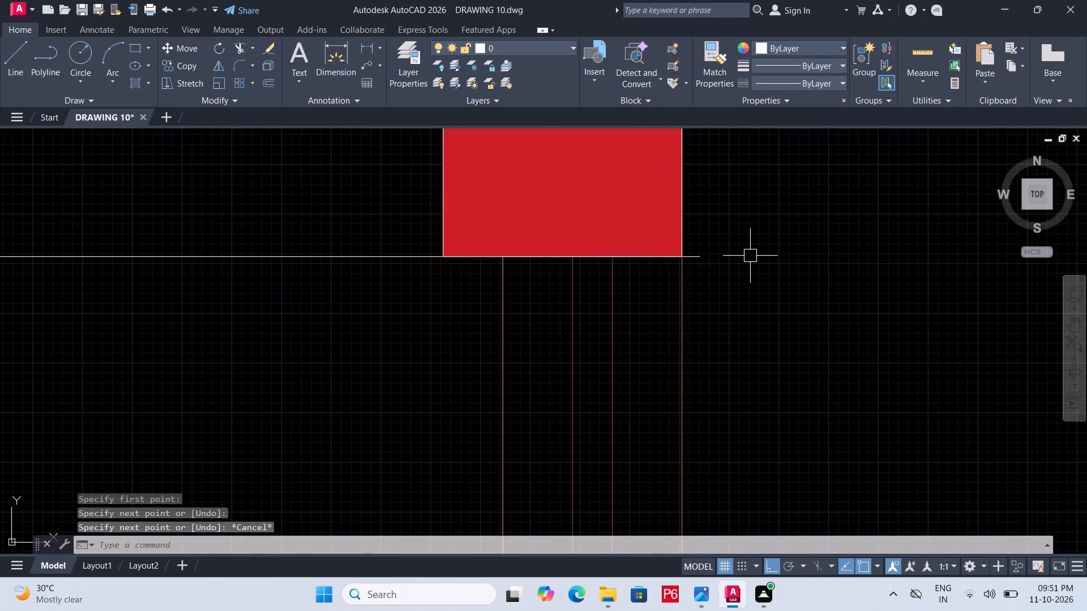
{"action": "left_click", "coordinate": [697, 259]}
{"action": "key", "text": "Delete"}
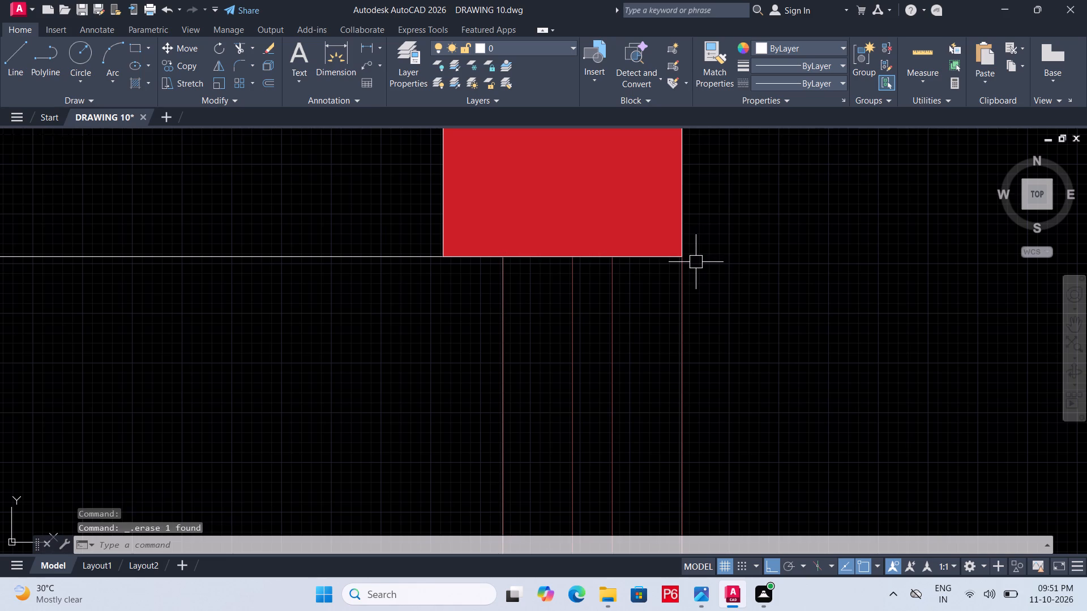
Draw a 9" horizontal line across the outer wall thickness, ending at the bottom-right corner of Bedroom 2's upper-right column.
{"action": "key", "text": "l"}
{"action": "key", "text": "space"}
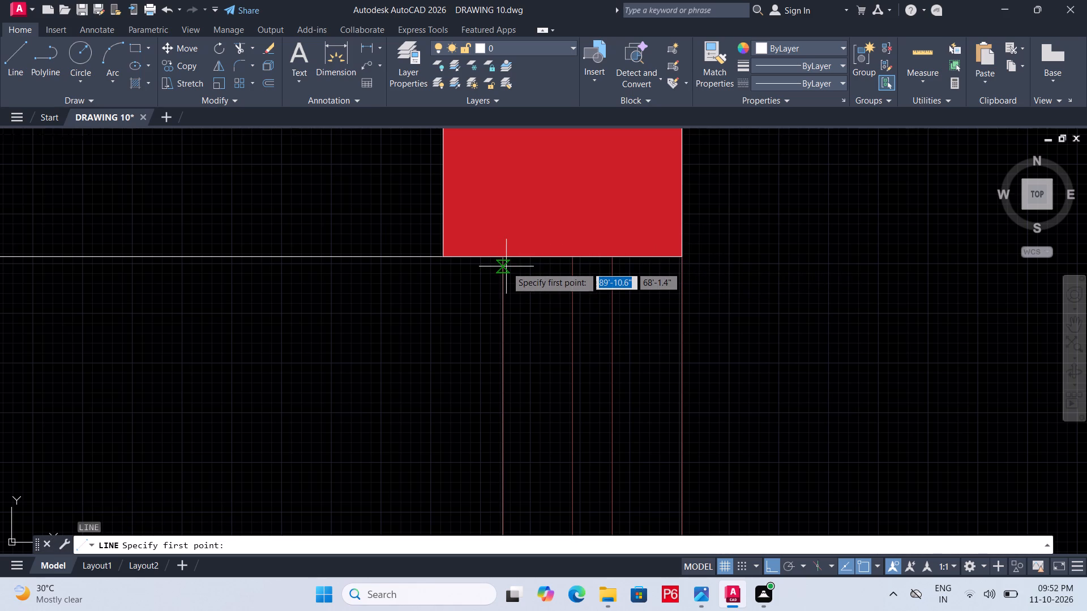
{"action": "left_click", "coordinate": [504, 260]}
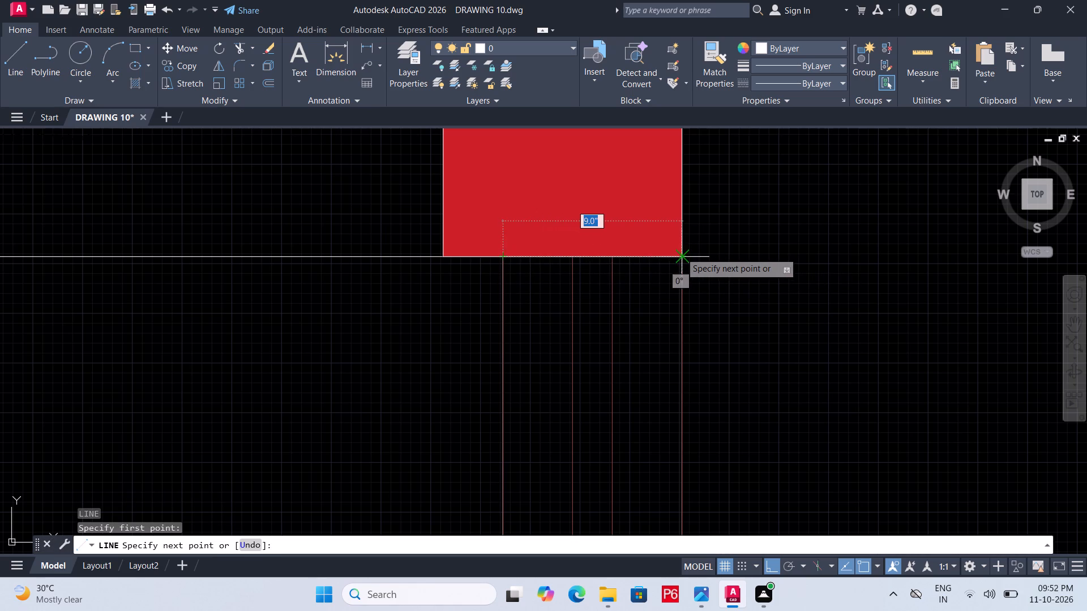
{"action": "left_click", "coordinate": [682, 252]}
{"action": "key", "text": "Escape"}
{"action": "left_click", "coordinate": [646, 257]}
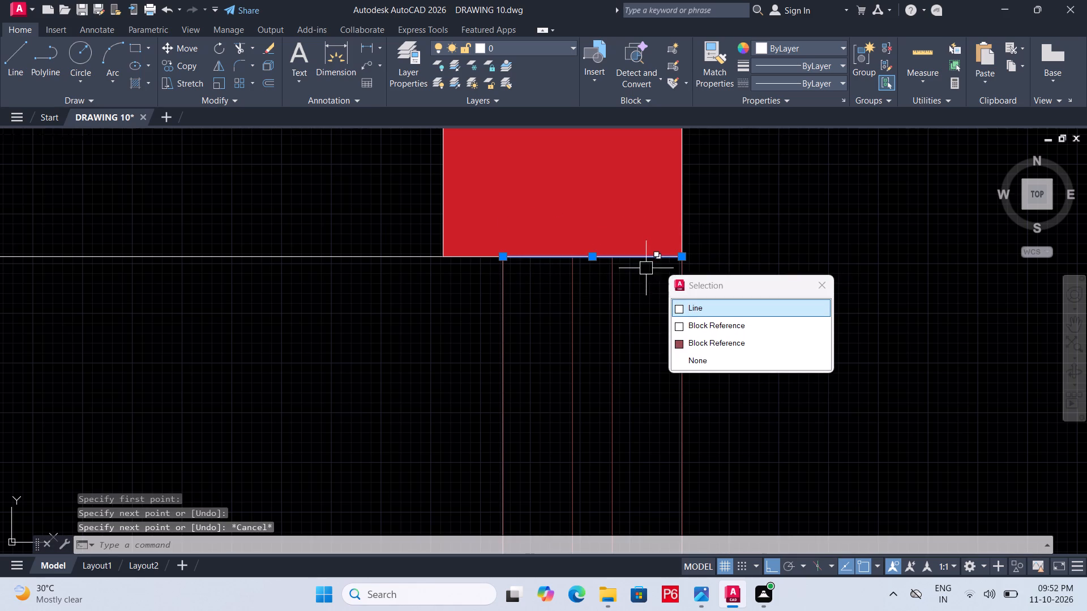
{"action": "key", "text": "Escape"}
Draw a vertical construction line through the midpoint of the 9" line below Bedroom 2's upper-right column, and save the drawing.
{"action": "type", "text": "XL"}
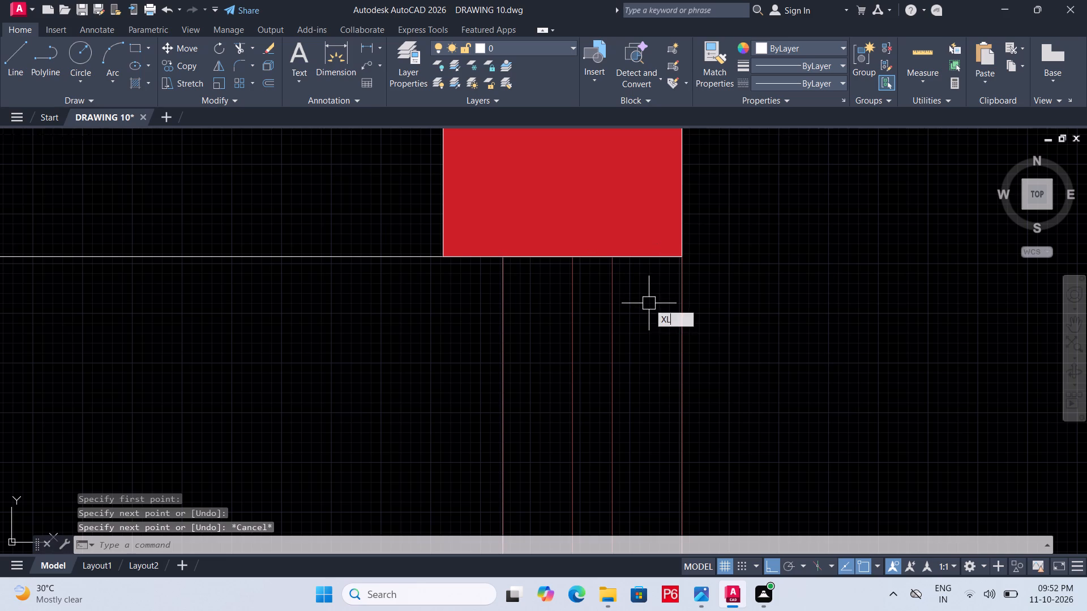
{"action": "key", "text": "space"}
{"action": "left_click", "coordinate": [590, 256]}
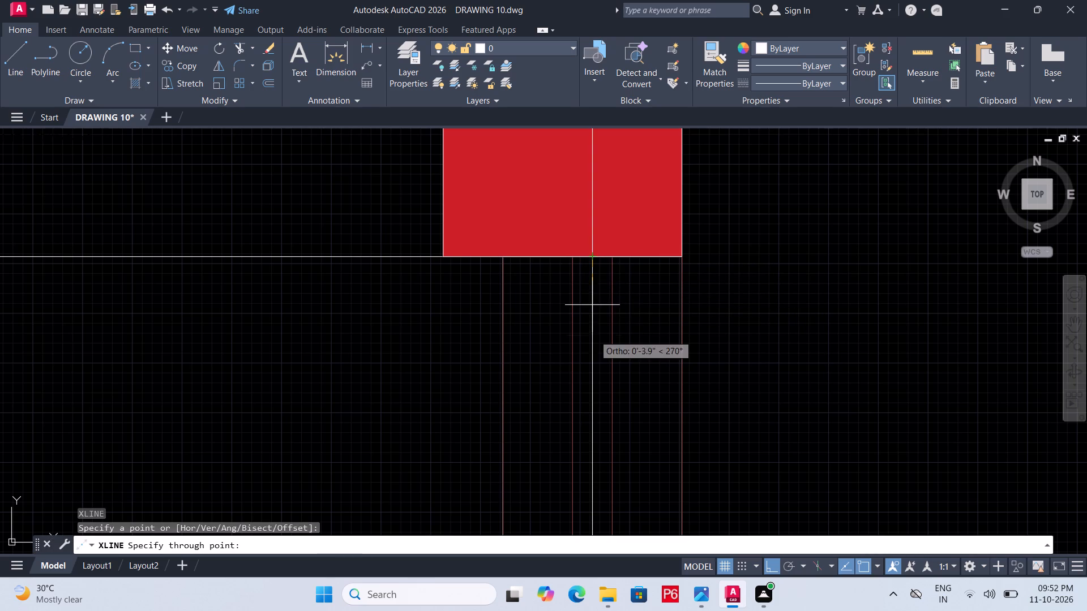
{"action": "left_click", "coordinate": [594, 344]}
{"action": "scroll", "coordinate": [617, 288], "scroll_direction": "down", "scroll_amount": 2}
{"action": "middle_click_drag", "start_coordinate": [617, 287], "coordinate": [637, 210]}
{"action": "key", "text": "Escape"}
{"action": "key", "text": "ctrl+s"}
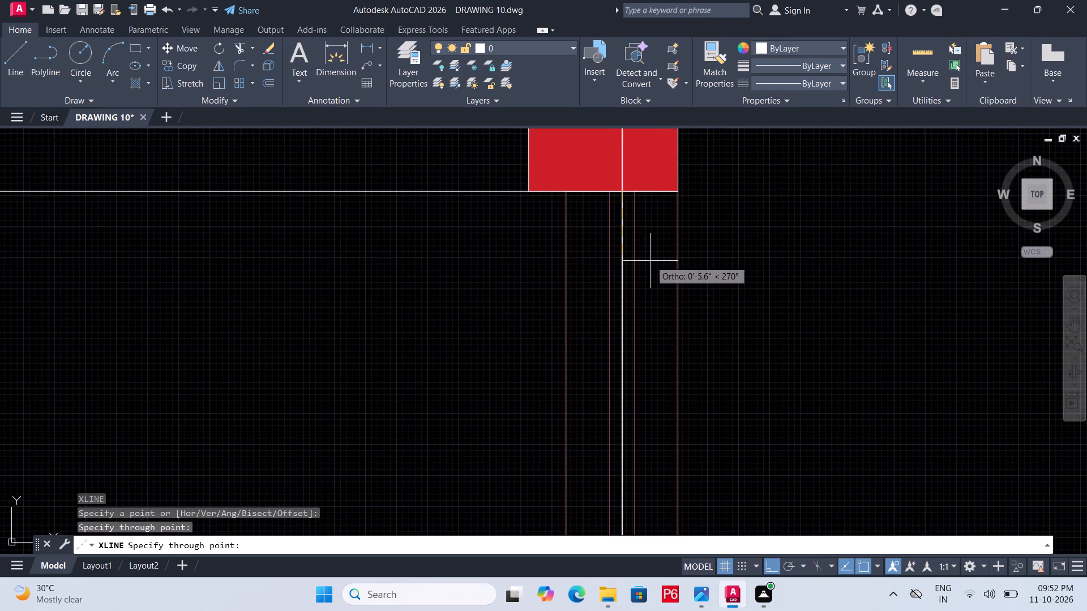
{"action": "key", "text": "ctrl+s"}
Examine the column layout from the bedrooms down to the kitchen and porch, checking the construction lines against the columns and walls.
{"action": "scroll", "coordinate": [648, 305], "scroll_direction": "down", "scroll_amount": 3}
{"action": "middle_click_drag", "start_coordinate": [648, 292], "coordinate": [672, 264]}
{"action": "scroll", "coordinate": [674, 264], "scroll_direction": "down", "scroll_amount": 3}
{"action": "middle_click_drag", "start_coordinate": [601, 335], "coordinate": [604, 322]}
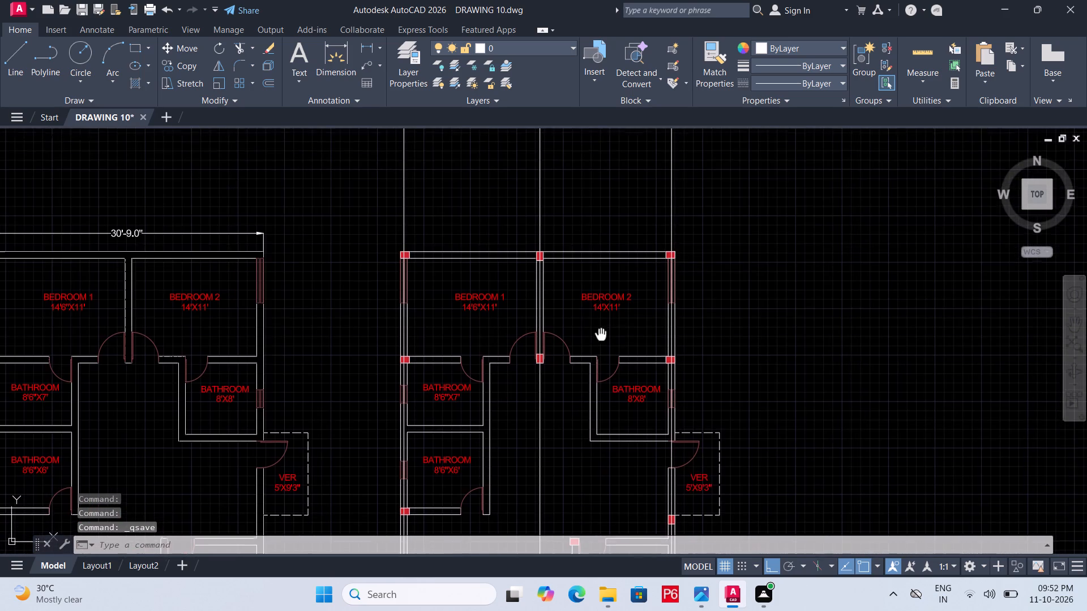
{"action": "middle_click_drag", "start_coordinate": [604, 322], "coordinate": [655, 221]}
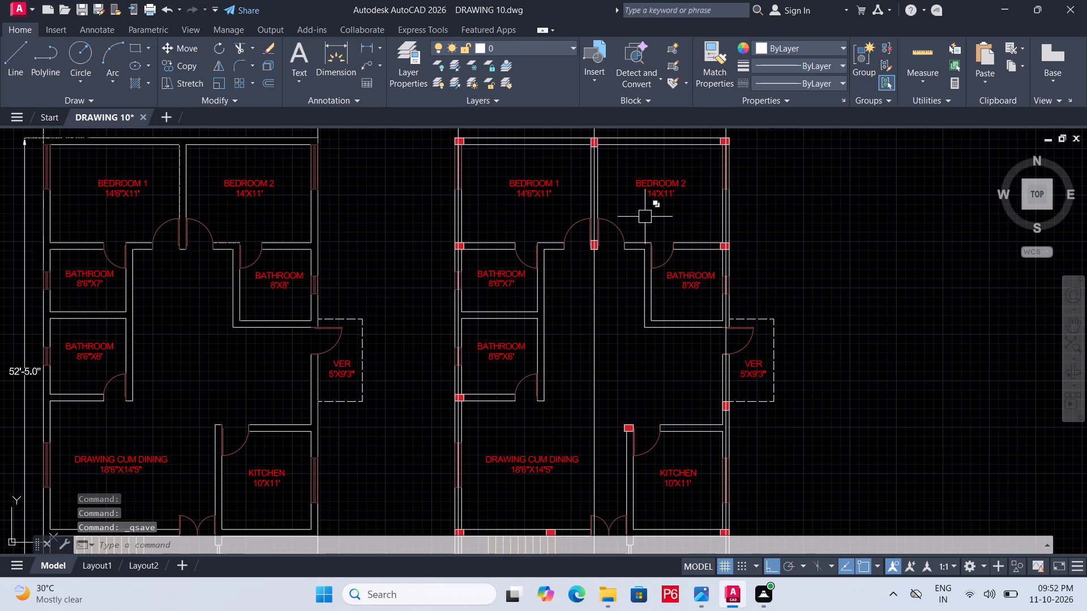
{"action": "middle_click_drag", "start_coordinate": [647, 214], "coordinate": [649, 272]}
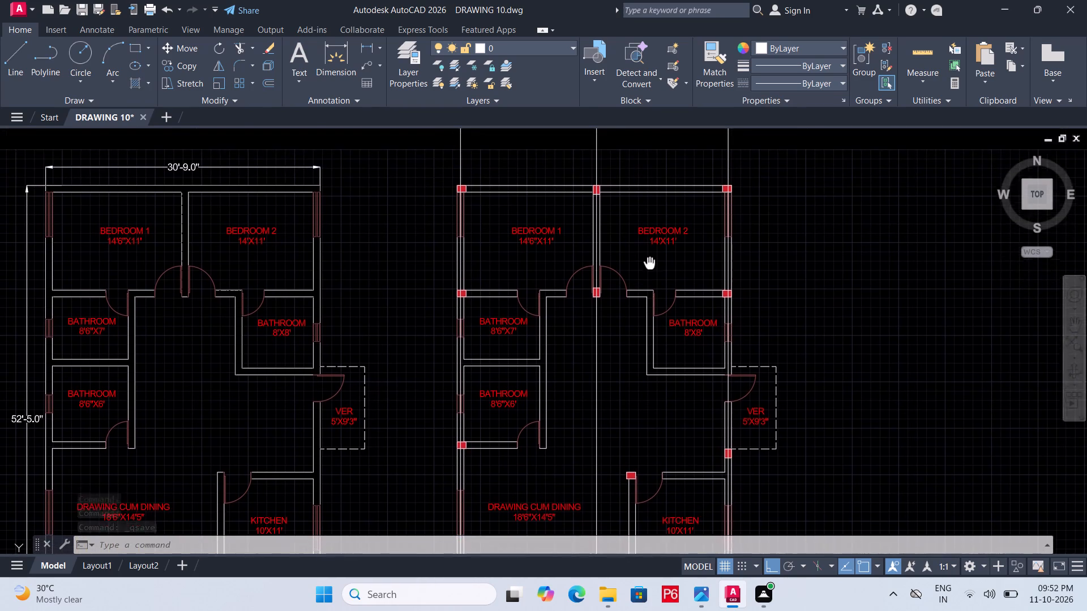
{"action": "middle_click_drag", "start_coordinate": [649, 272], "coordinate": [652, 158]}
{"action": "middle_click_drag", "start_coordinate": [652, 373], "coordinate": [661, 268]}
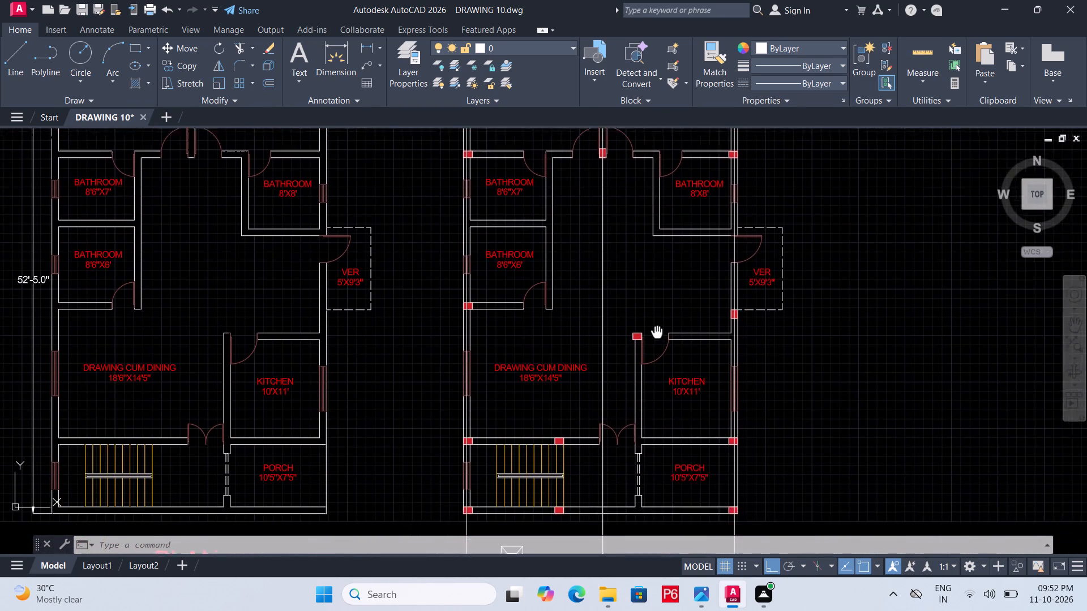
{"action": "middle_click_drag", "start_coordinate": [661, 268], "coordinate": [664, 208]}
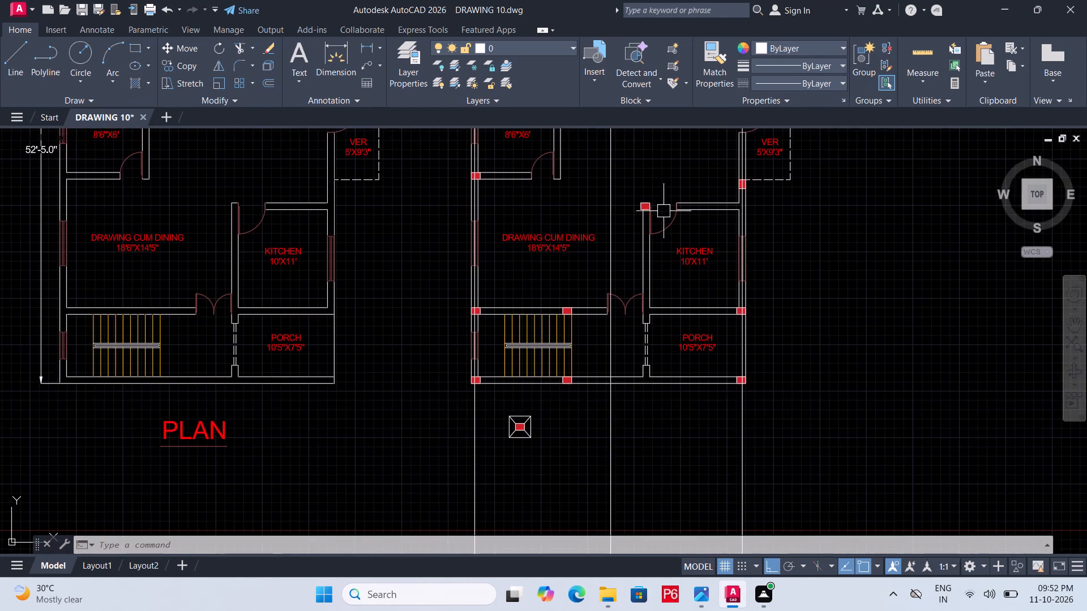
{"action": "scroll", "coordinate": [662, 218], "scroll_direction": "up", "scroll_amount": 2}
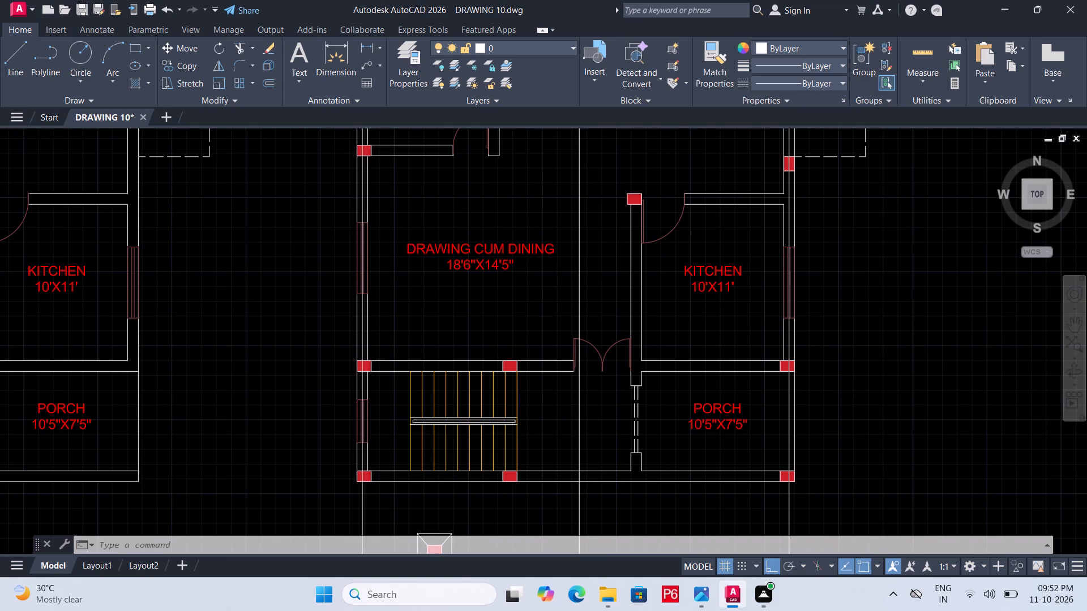
{"action": "middle_click_drag", "start_coordinate": [635, 204], "coordinate": [626, 369]}
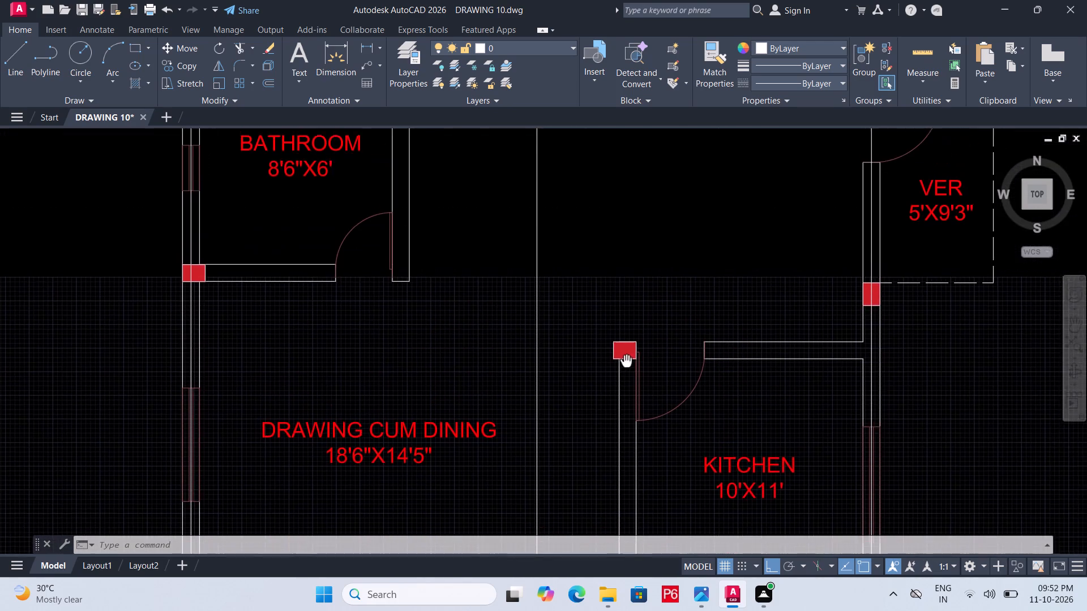
{"action": "middle_click_drag", "start_coordinate": [626, 369], "coordinate": [626, 376]}
{"action": "middle_click_drag", "start_coordinate": [624, 249], "coordinate": [642, 525]}
{"action": "middle_click_drag", "start_coordinate": [558, 187], "coordinate": [831, 209]}
{"action": "middle_click_drag", "start_coordinate": [353, 243], "coordinate": [393, 265]}
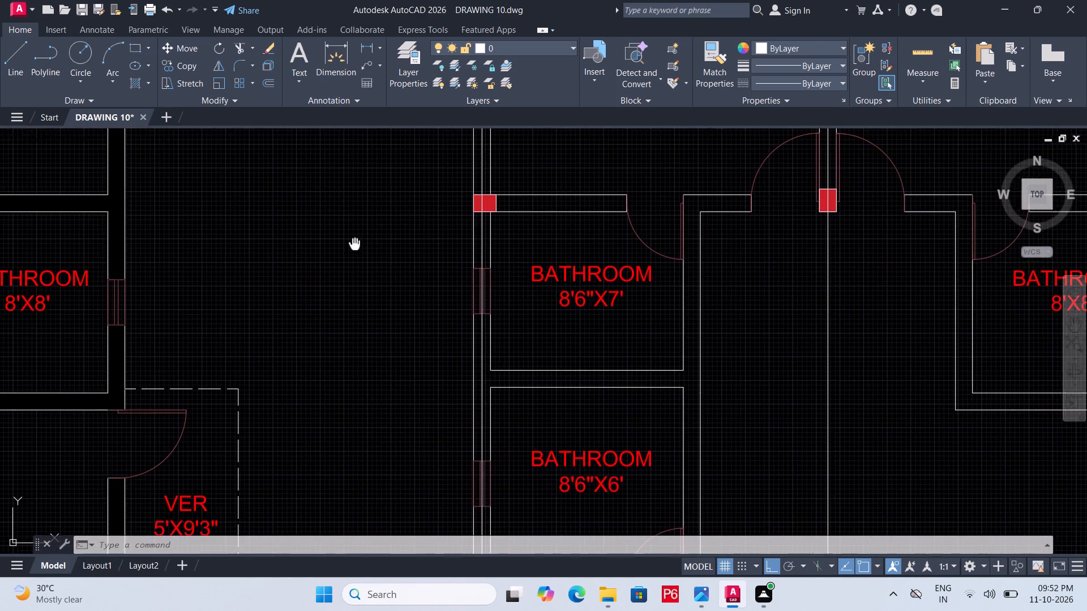
{"action": "middle_click_drag", "start_coordinate": [393, 265], "coordinate": [828, 530]}
{"action": "scroll", "coordinate": [691, 397], "scroll_direction": "down", "scroll_amount": 1}
{"action": "middle_click_drag", "start_coordinate": [670, 389], "coordinate": [303, 242]}
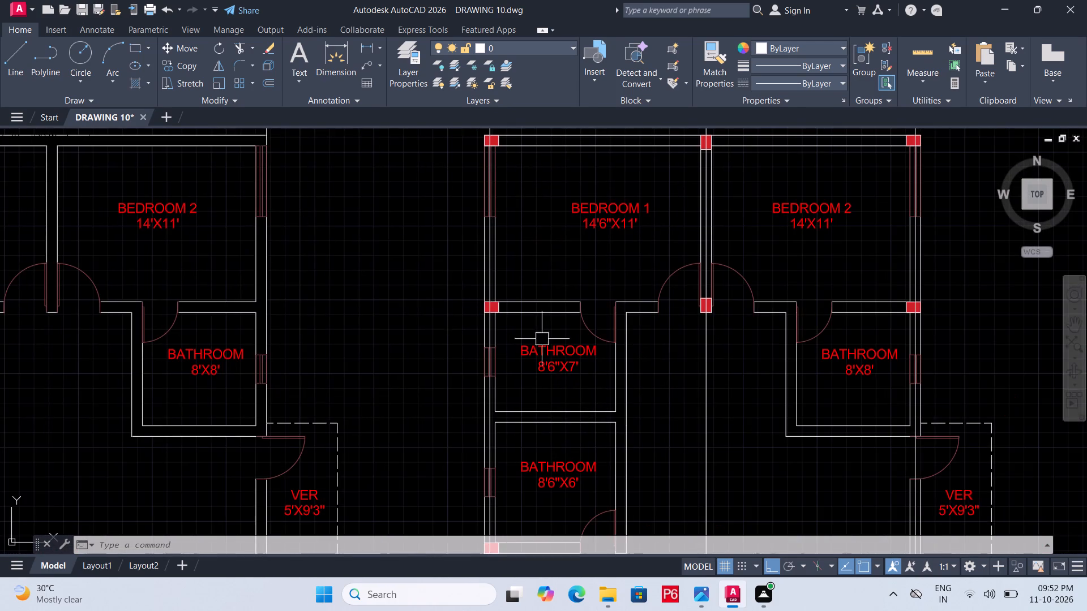
{"action": "middle_click_drag", "start_coordinate": [696, 375], "coordinate": [621, 210]}
{"action": "middle_click_drag", "start_coordinate": [684, 371], "coordinate": [666, 227]}
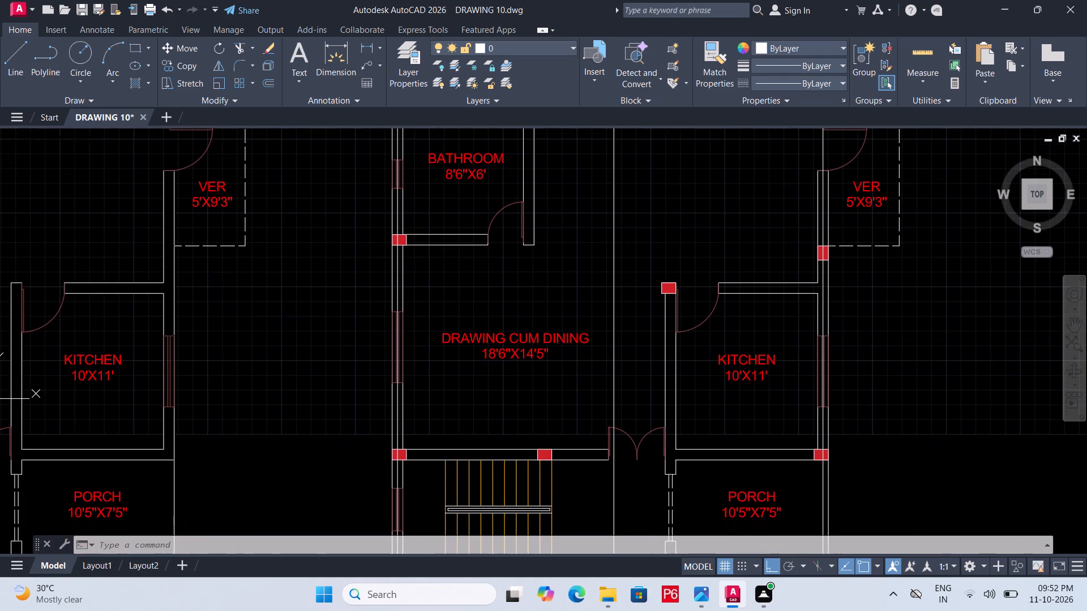
{"action": "middle_click_drag", "start_coordinate": [699, 250], "coordinate": [700, 234]}
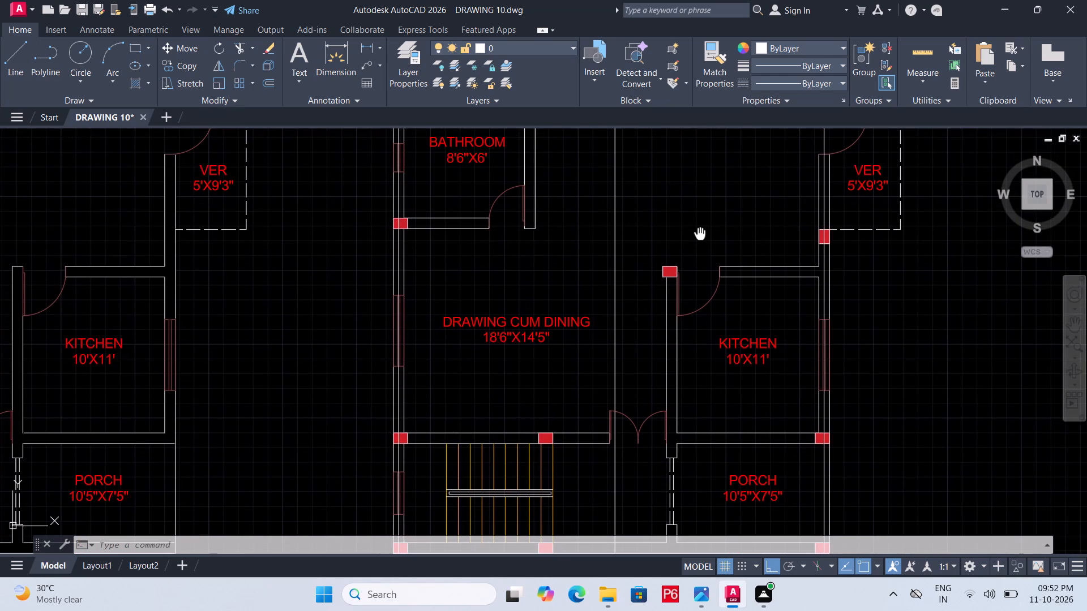
{"action": "middle_click_drag", "start_coordinate": [700, 234], "coordinate": [689, 278]}
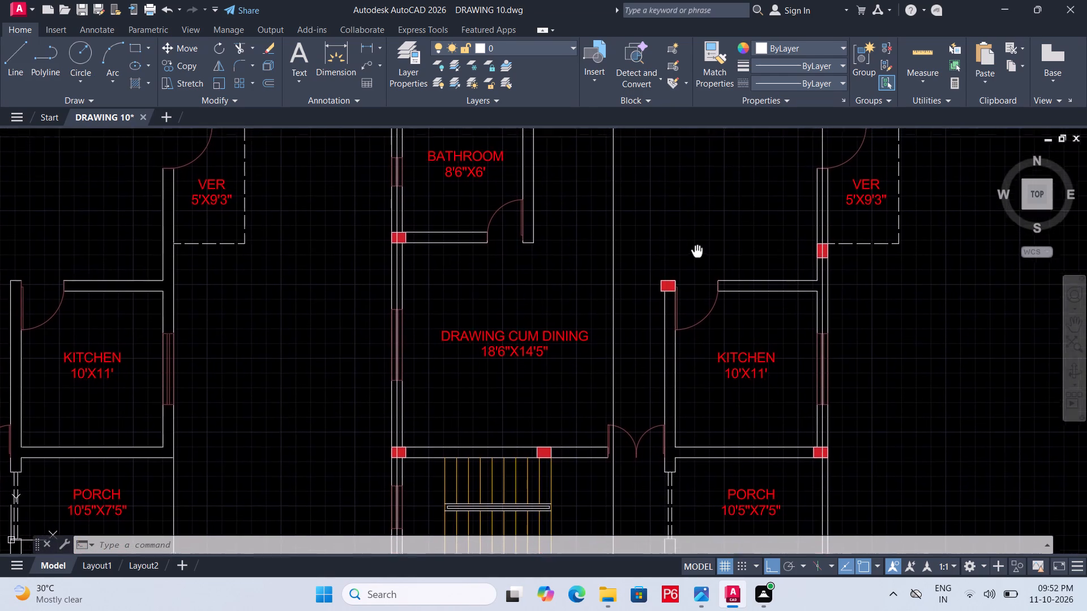
Examine the column layout from the bedrooms down to the porch, checking the vertical construction lines against the kitchen's upper-left corner column.
{"action": "middle_click_drag", "start_coordinate": [689, 278], "coordinate": [638, 434]}
{"action": "scroll", "coordinate": [590, 329], "scroll_direction": "down", "scroll_amount": 2}
{"action": "middle_click_drag", "start_coordinate": [588, 332], "coordinate": [588, 310]}
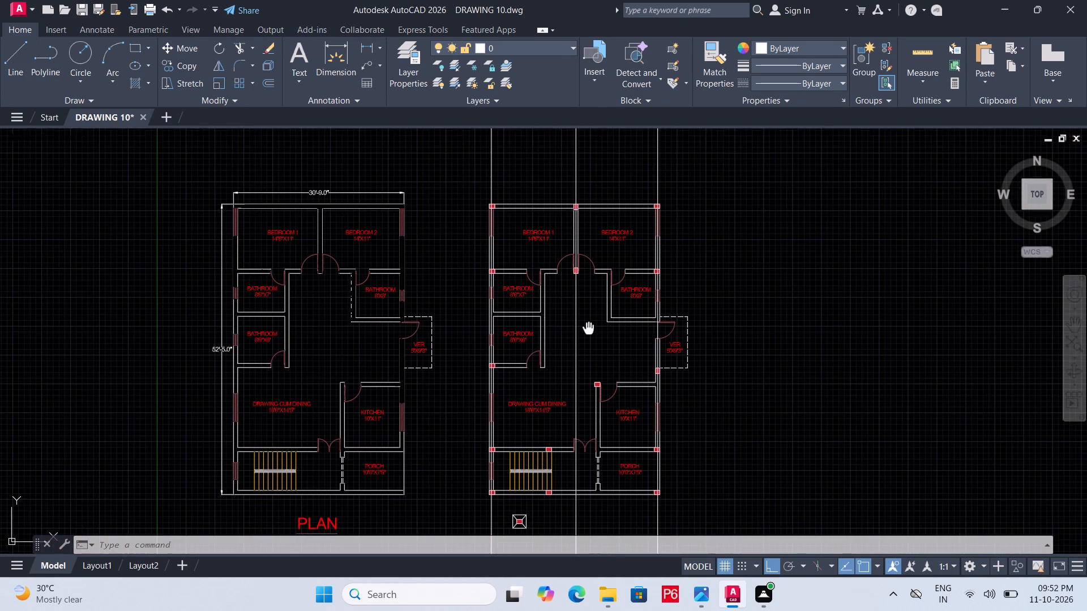
{"action": "middle_click_drag", "start_coordinate": [588, 310], "coordinate": [587, 277]}
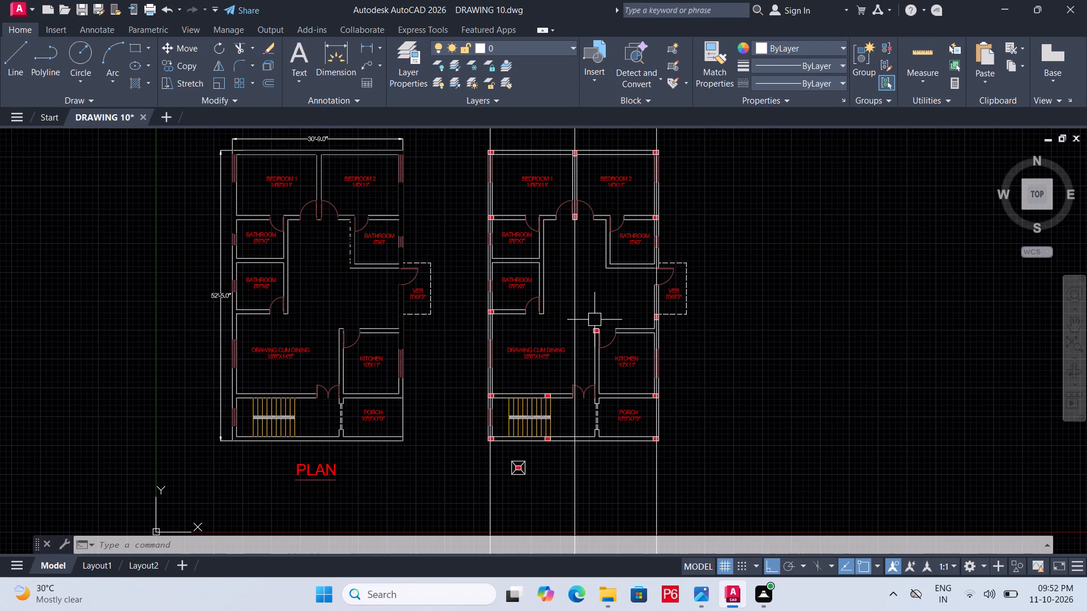
{"action": "scroll", "coordinate": [594, 320], "scroll_direction": "up", "scroll_amount": 2}
{"action": "middle_click_drag", "start_coordinate": [576, 285], "coordinate": [578, 322]}
{"action": "scroll", "coordinate": [576, 285], "scroll_direction": "down", "scroll_amount": 1}
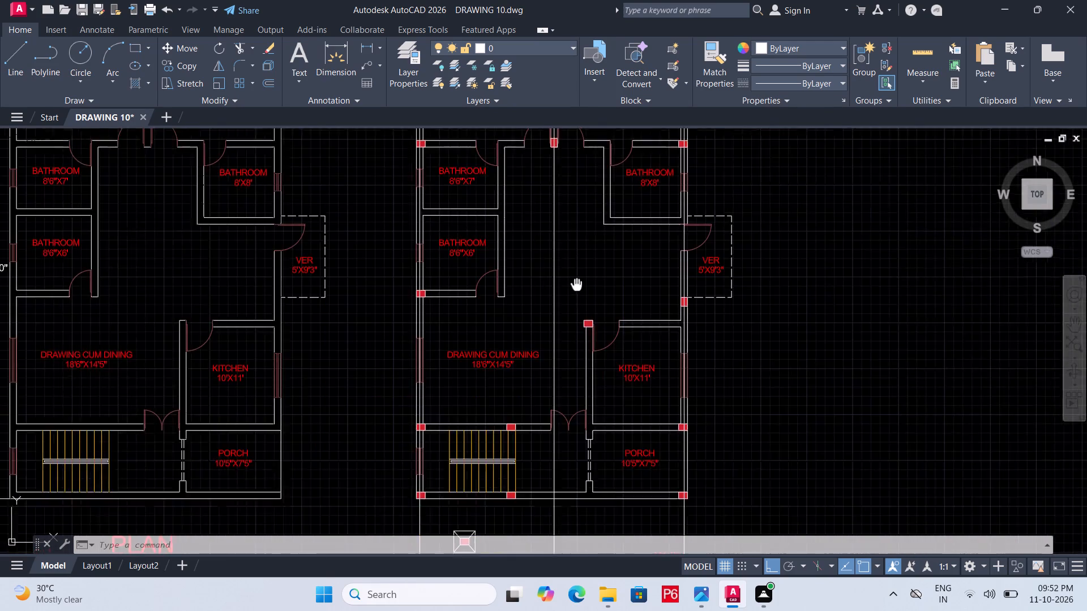
{"action": "middle_click_drag", "start_coordinate": [578, 322], "coordinate": [581, 507]}
{"action": "middle_click_drag", "start_coordinate": [578, 375], "coordinate": [507, 207]}
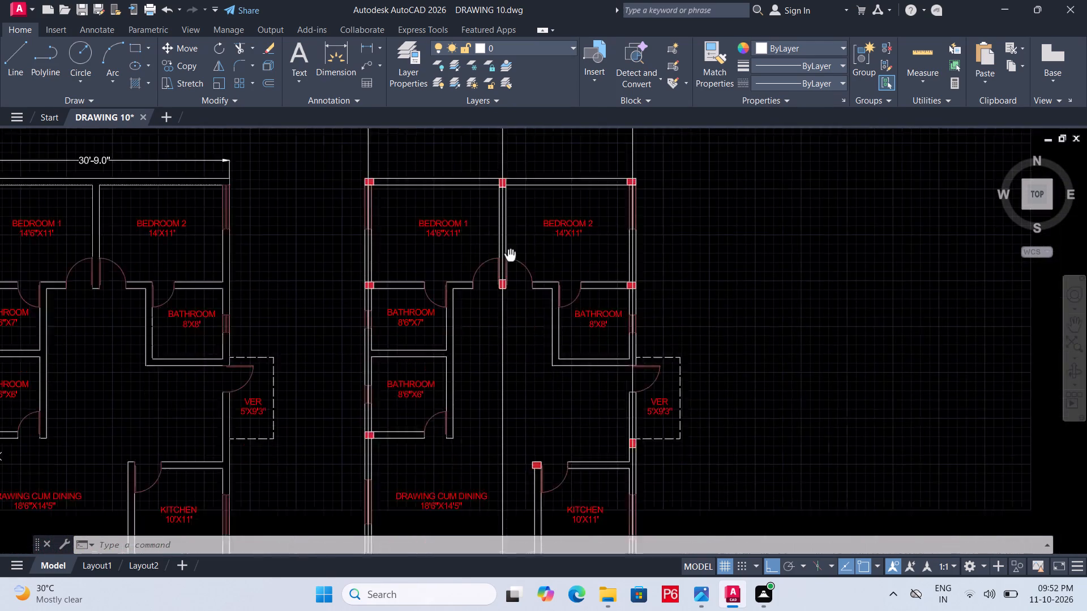
{"action": "middle_click_drag", "start_coordinate": [507, 207], "coordinate": [507, 206]}
{"action": "scroll", "coordinate": [523, 377], "scroll_direction": "up", "scroll_amount": 2}
Save the drawing.
{"action": "key", "text": "ctrl+s"}
{"action": "key", "text": "ctrl+s"}
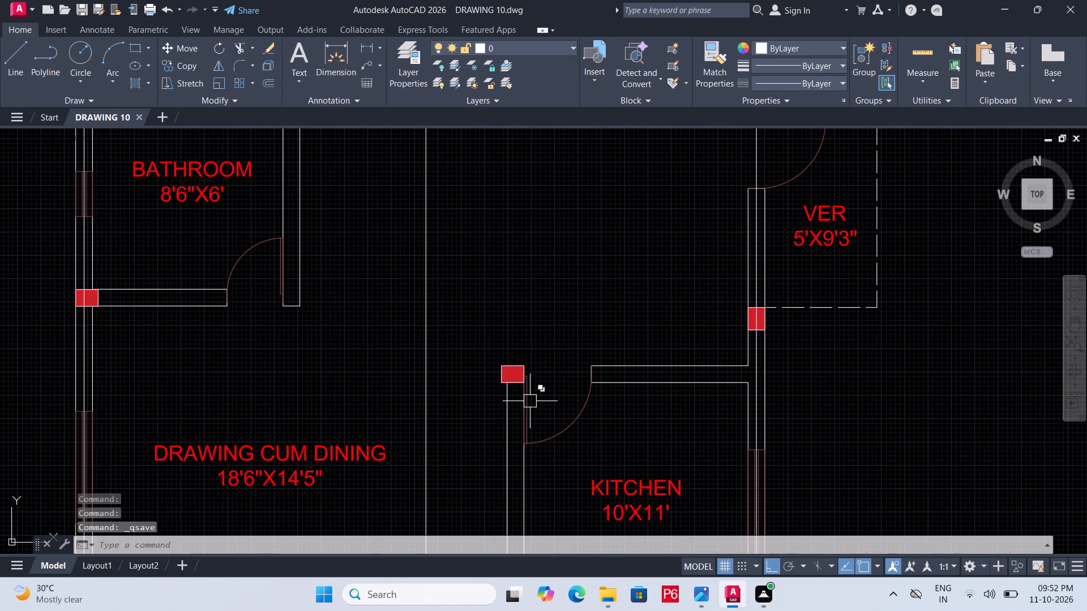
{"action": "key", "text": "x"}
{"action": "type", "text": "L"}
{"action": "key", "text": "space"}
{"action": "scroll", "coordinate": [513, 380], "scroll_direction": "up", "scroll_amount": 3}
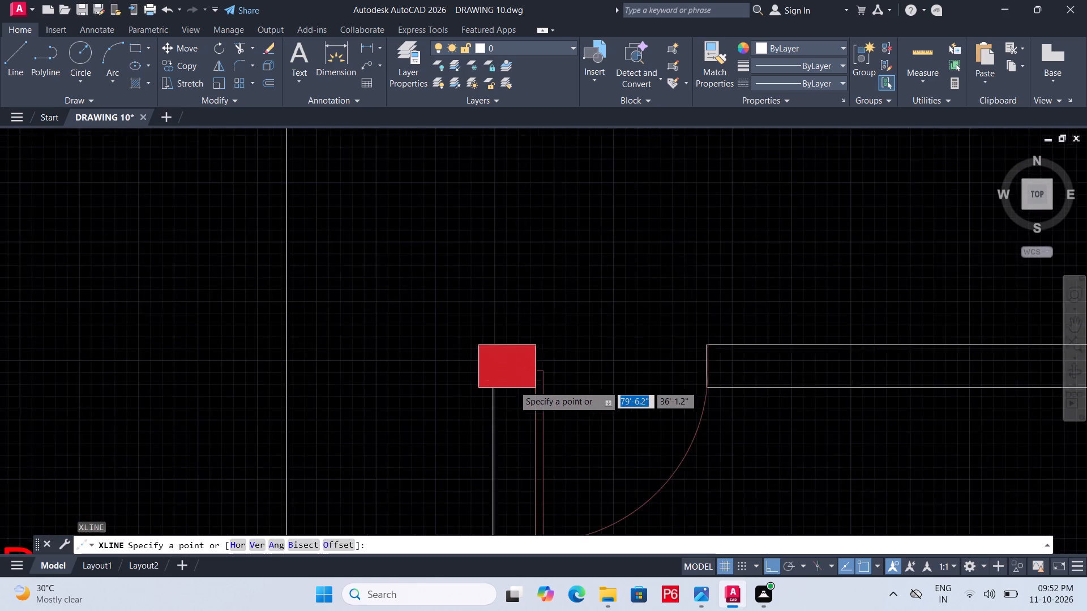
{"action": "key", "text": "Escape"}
Draw a horizontal line across the wall thickness below the kitchen's upper-left column, ending at the column's bottom-right corner.
{"action": "type", "text": "L"}
{"action": "key", "text": "space"}
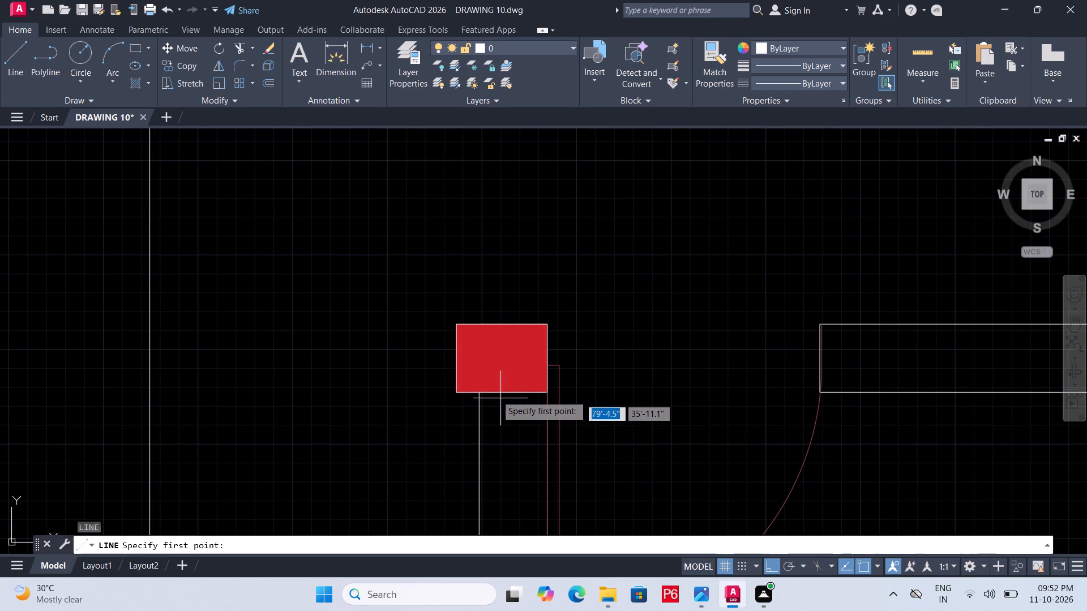
{"action": "left_click", "coordinate": [476, 395]}
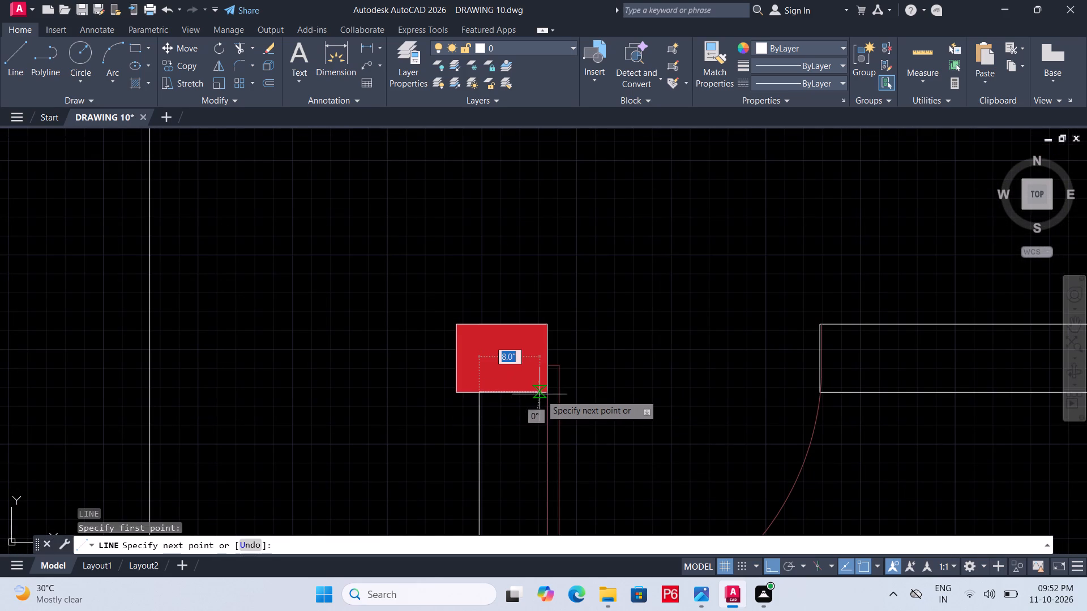
{"action": "left_click", "coordinate": [544, 395]}
{"action": "key", "text": "Escape"}
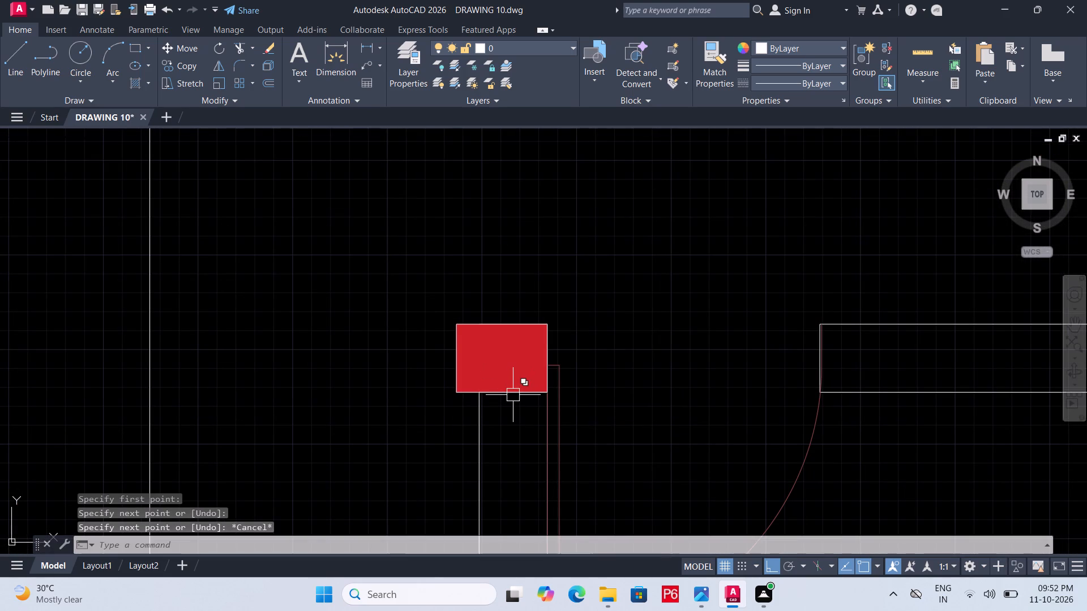
Draw a vertical construction line through the midpoint of the short line below the kitchen's upper-left column, and save the drawing.
{"action": "left_click", "coordinate": [513, 395]}
{"action": "key", "text": "Escape"}
{"action": "key", "text": "x"}
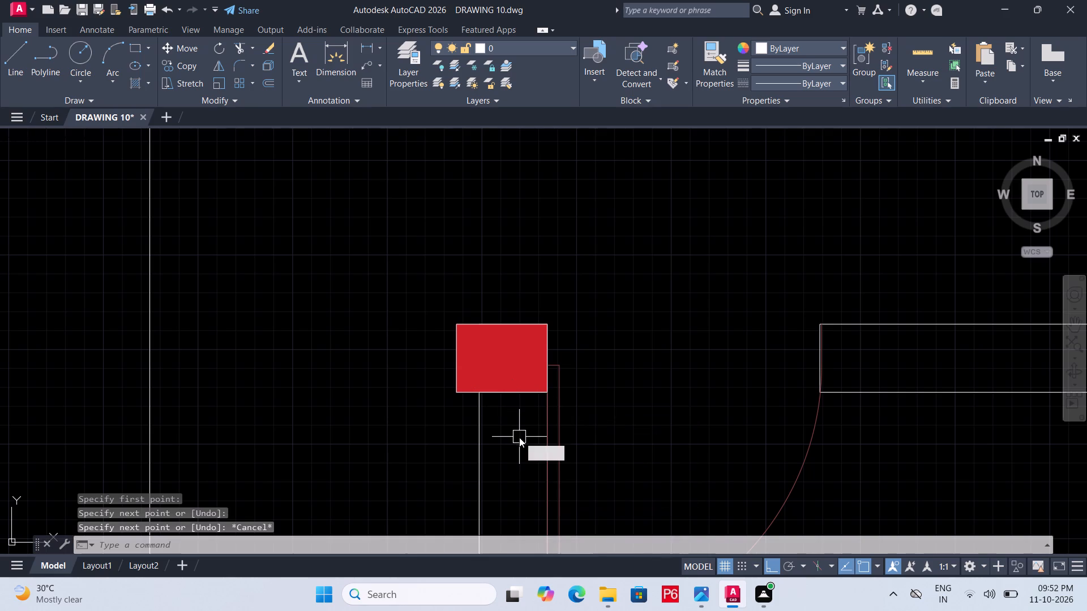
{"action": "key", "text": "l"}
{"action": "key", "text": "space"}
{"action": "left_click", "coordinate": [513, 397]}
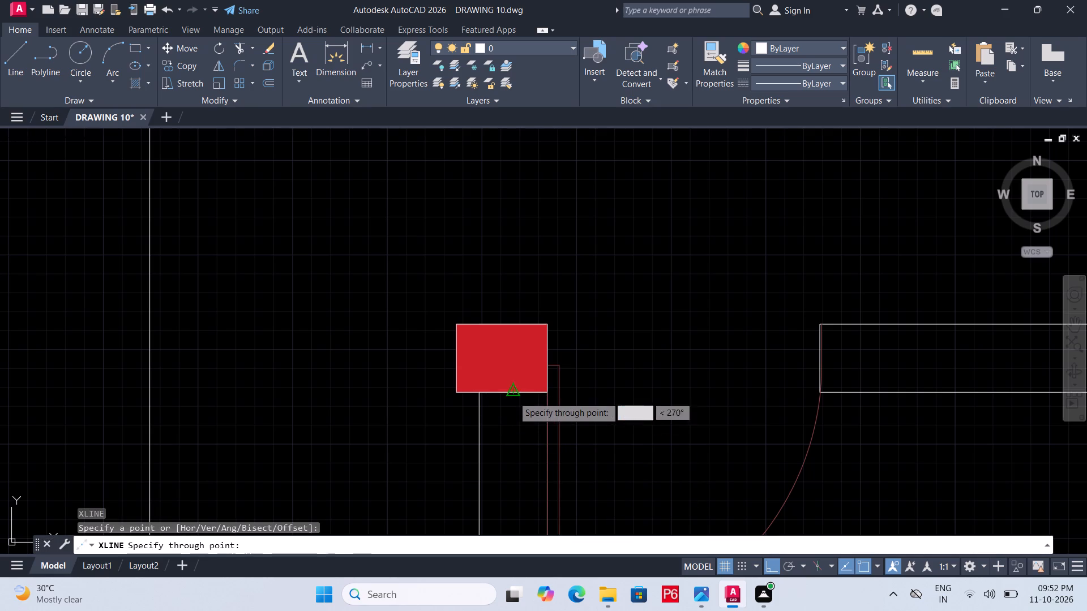
{"action": "left_click", "coordinate": [519, 448]}
{"action": "key", "text": "Escape"}
{"action": "scroll", "coordinate": [518, 418], "scroll_direction": "down", "scroll_amount": 4}
{"action": "middle_click_drag", "start_coordinate": [518, 418], "coordinate": [559, 385]}
{"action": "scroll", "coordinate": [570, 298], "scroll_direction": "down", "scroll_amount": 1}
{"action": "middle_click_drag", "start_coordinate": [582, 262], "coordinate": [583, 136]}
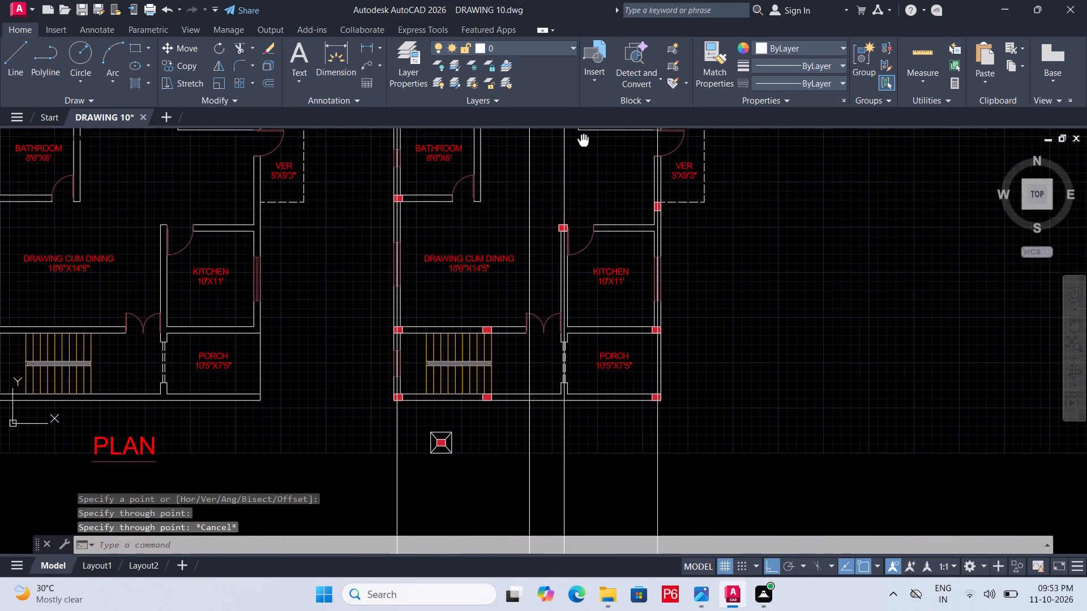
{"action": "middle_click_drag", "start_coordinate": [583, 136], "coordinate": [655, 398]}
{"action": "scroll", "coordinate": [470, 180], "scroll_direction": "up", "scroll_amount": 2}
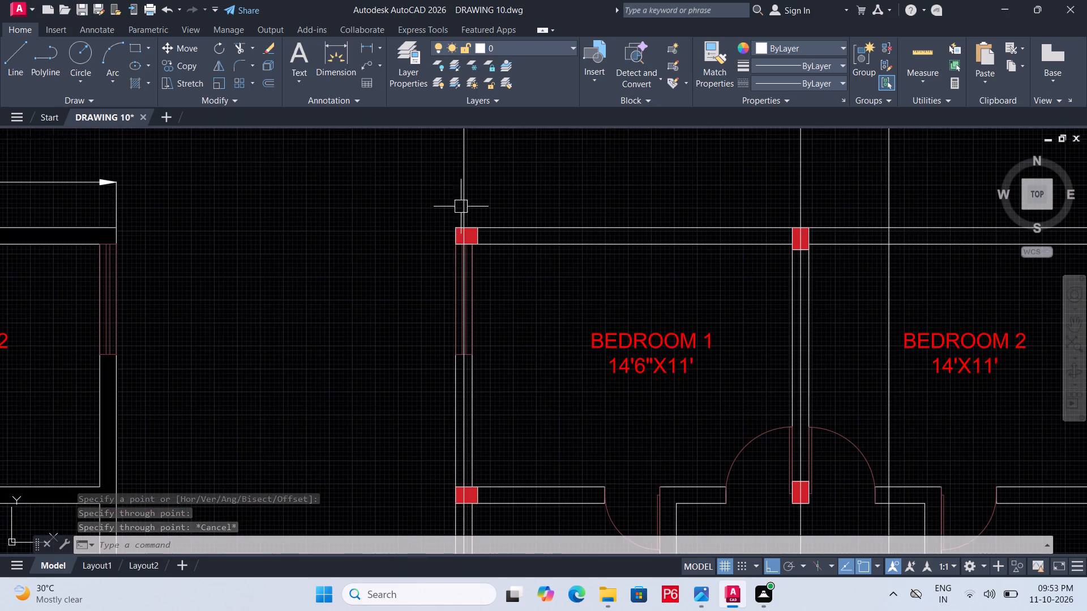
{"action": "scroll", "coordinate": [455, 240], "scroll_direction": "up", "scroll_amount": 2}
{"action": "middle_click_drag", "start_coordinate": [475, 238], "coordinate": [452, 225]}
{"action": "scroll", "coordinate": [475, 238], "scroll_direction": "down", "scroll_amount": 1}
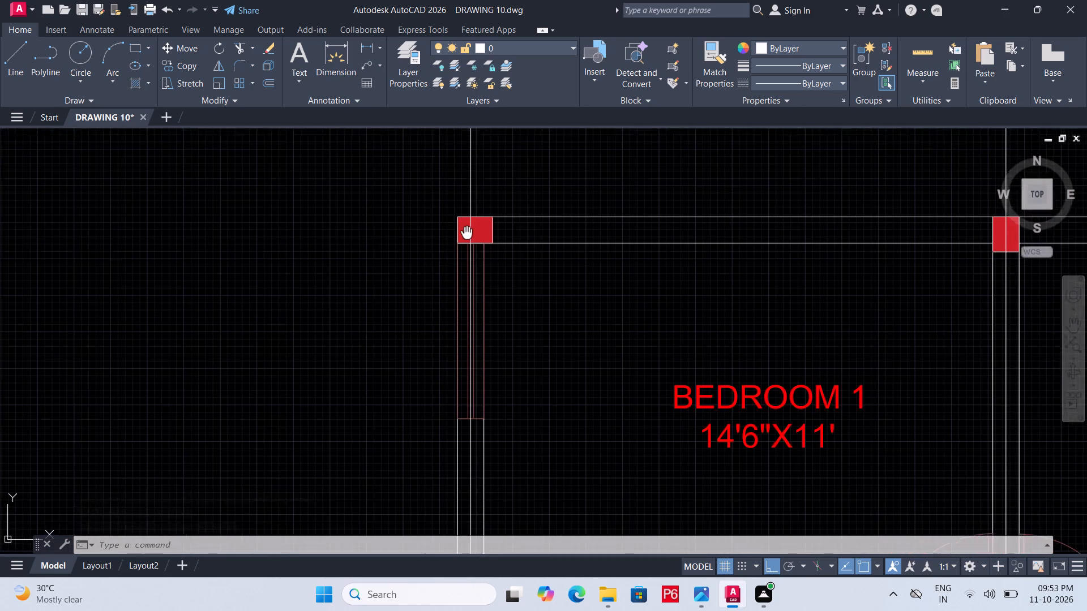
{"action": "middle_click_drag", "start_coordinate": [452, 225], "coordinate": [450, 225]}
{"action": "key", "text": "ctrl+s"}
{"action": "key", "text": "ctrl+s"}
{"action": "key", "text": "ctrl+s"}
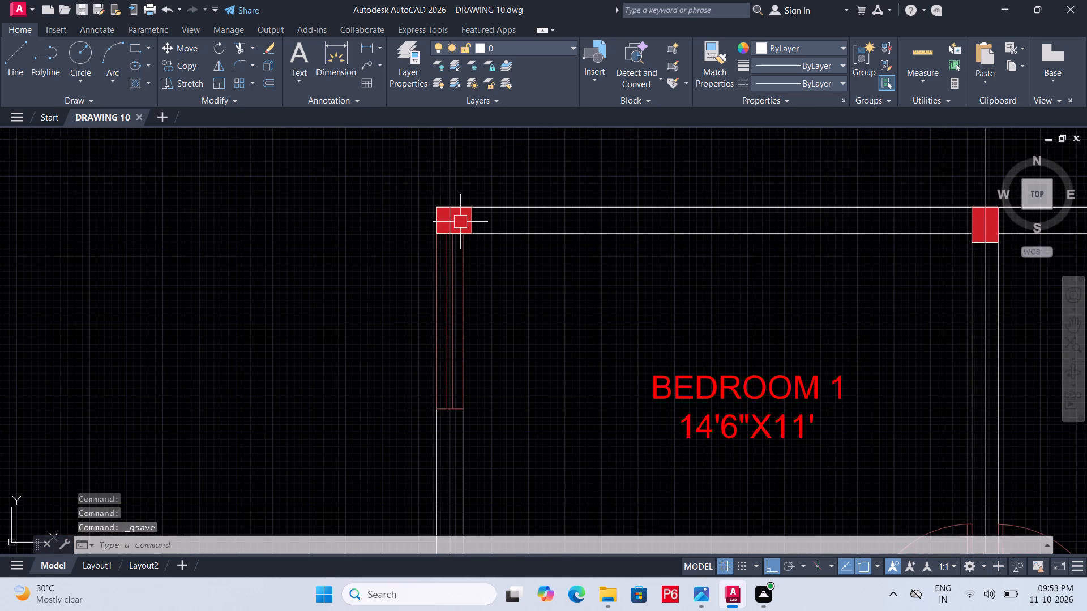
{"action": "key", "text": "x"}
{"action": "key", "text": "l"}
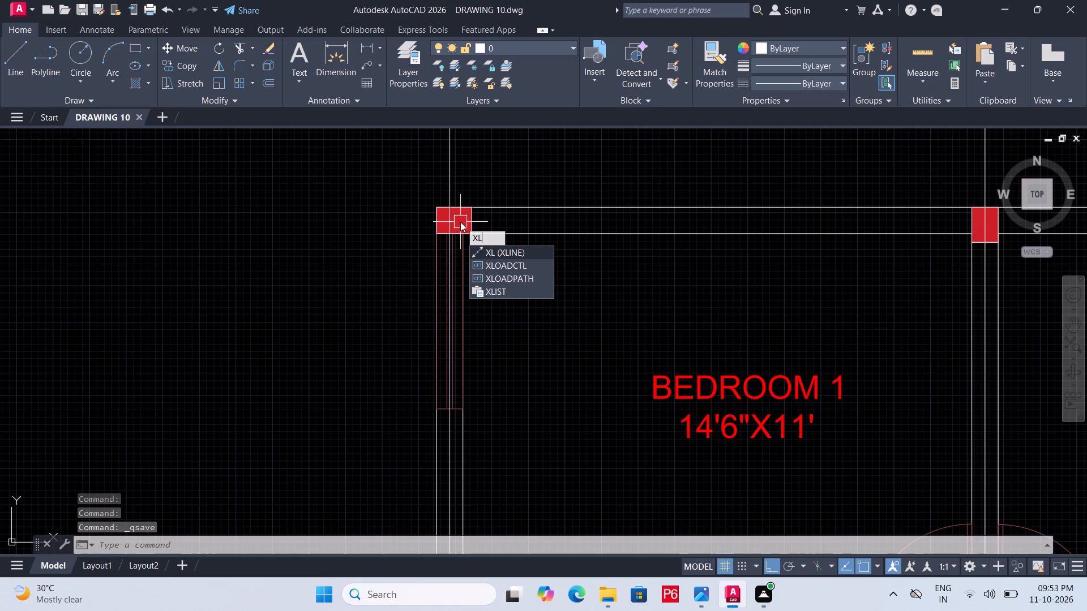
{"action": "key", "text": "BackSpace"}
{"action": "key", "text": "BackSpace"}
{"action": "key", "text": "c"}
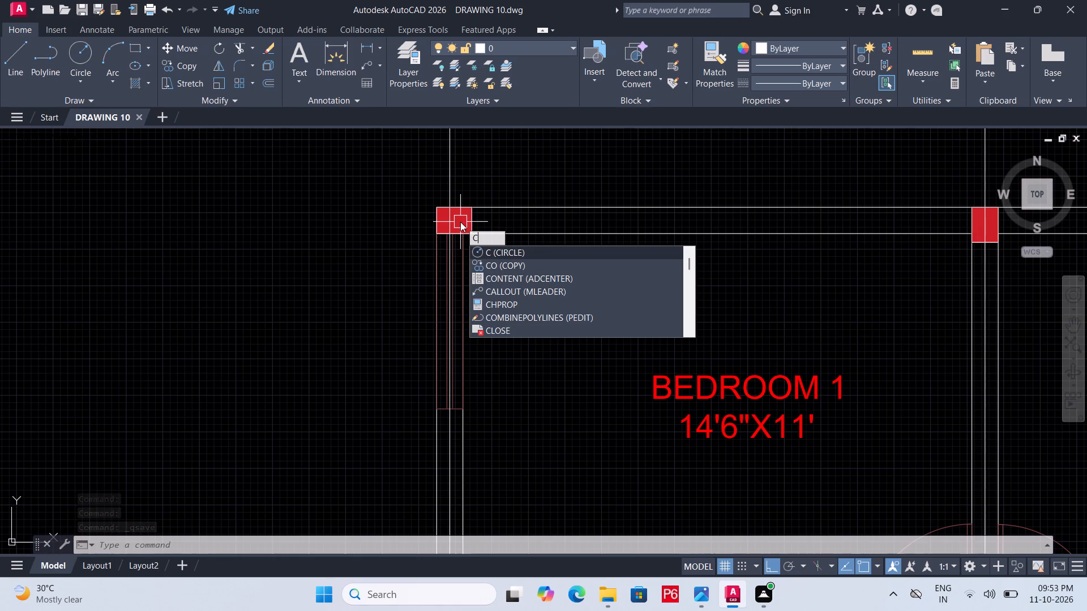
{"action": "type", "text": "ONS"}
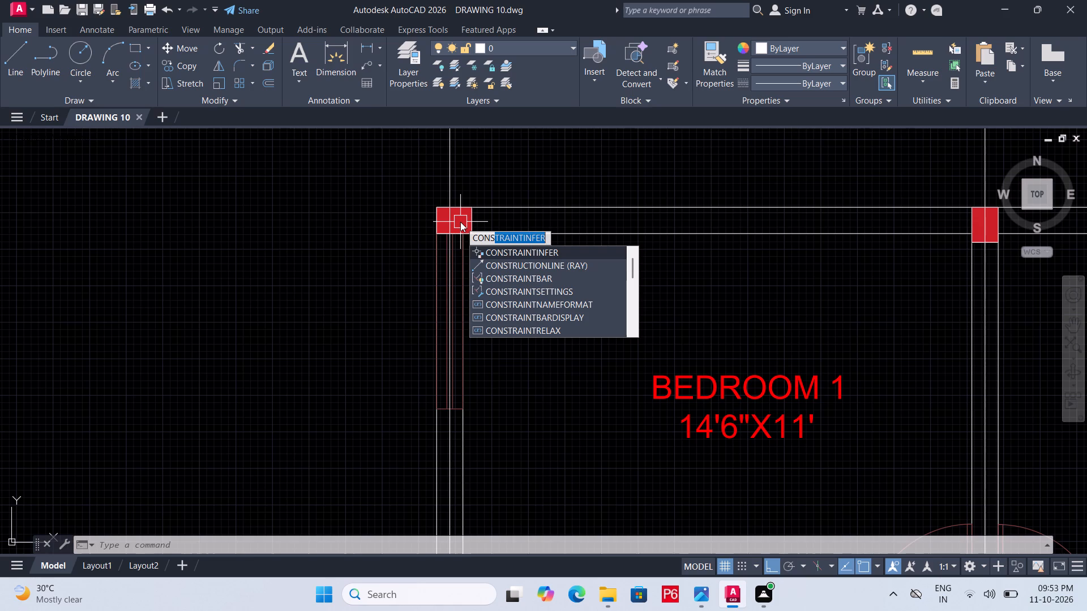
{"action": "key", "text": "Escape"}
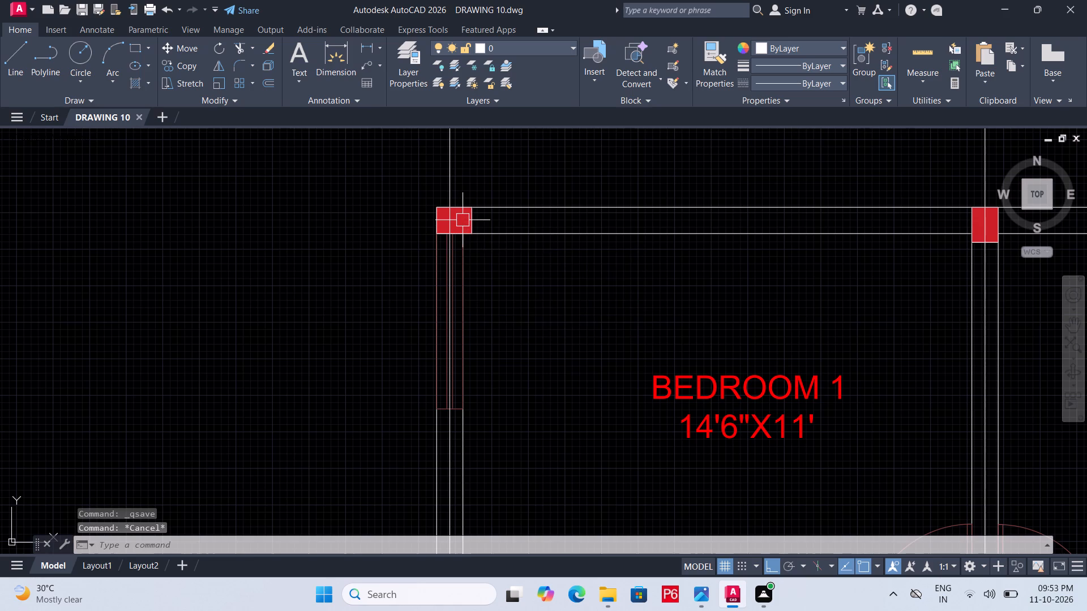
Draw a horizontal ray from the right-edge midpoint of Bedroom 1's upper-left column along the top wall towards Bedroom 2.
{"action": "type", "text": "RAY"}
{"action": "key", "text": "space"}
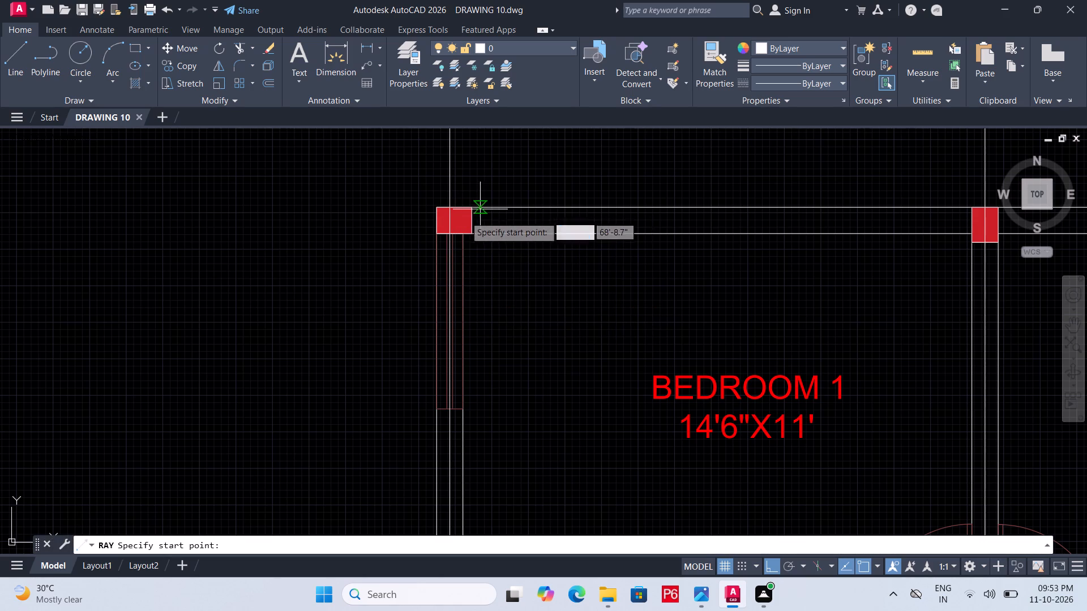
{"action": "left_click", "coordinate": [469, 222]}
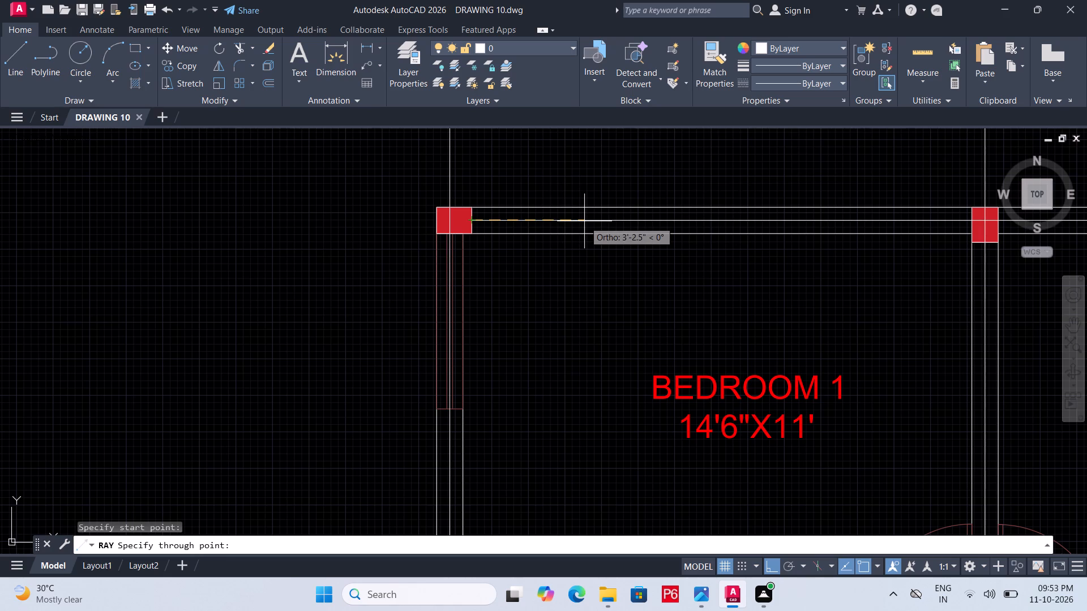
{"action": "left_click", "coordinate": [584, 221]}
{"action": "scroll", "coordinate": [512, 264], "scroll_direction": "down", "scroll_amount": 2}
{"action": "middle_click_drag", "start_coordinate": [511, 264], "coordinate": [480, 254]}
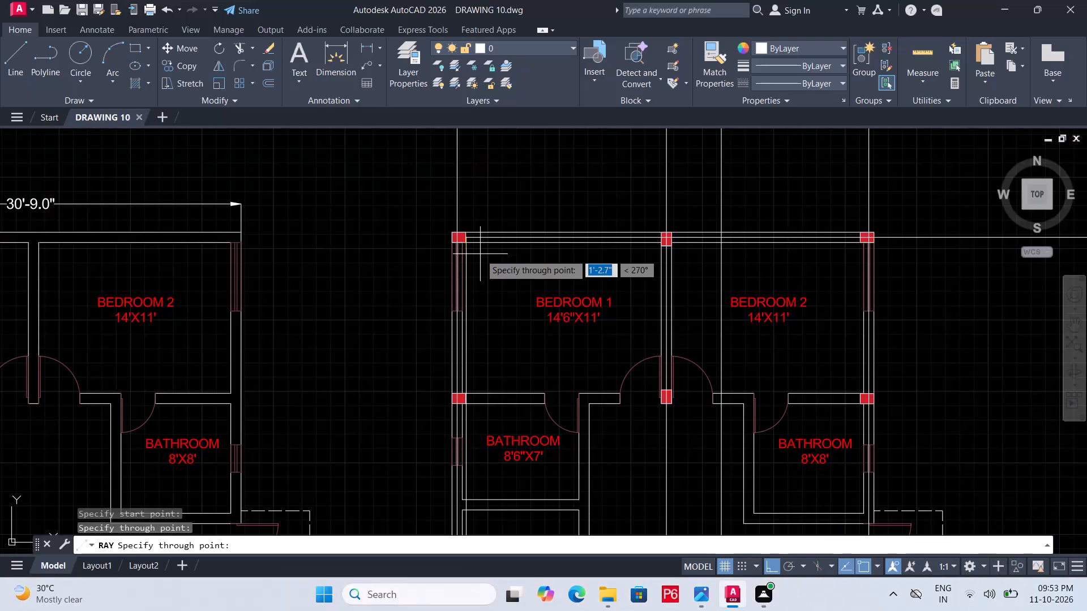
{"action": "middle_click_drag", "start_coordinate": [545, 292], "coordinate": [498, 202]}
{"action": "key", "text": "Escape"}
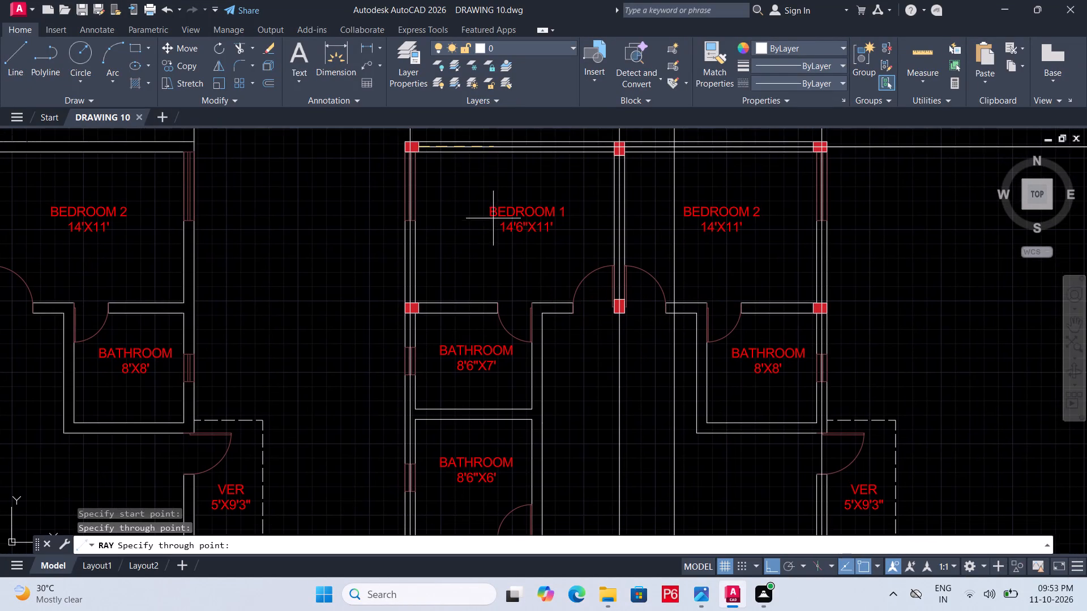
{"action": "scroll", "coordinate": [440, 288], "scroll_direction": "up", "scroll_amount": 2}
{"action": "middle_click_drag", "start_coordinate": [407, 341], "coordinate": [450, 332]}
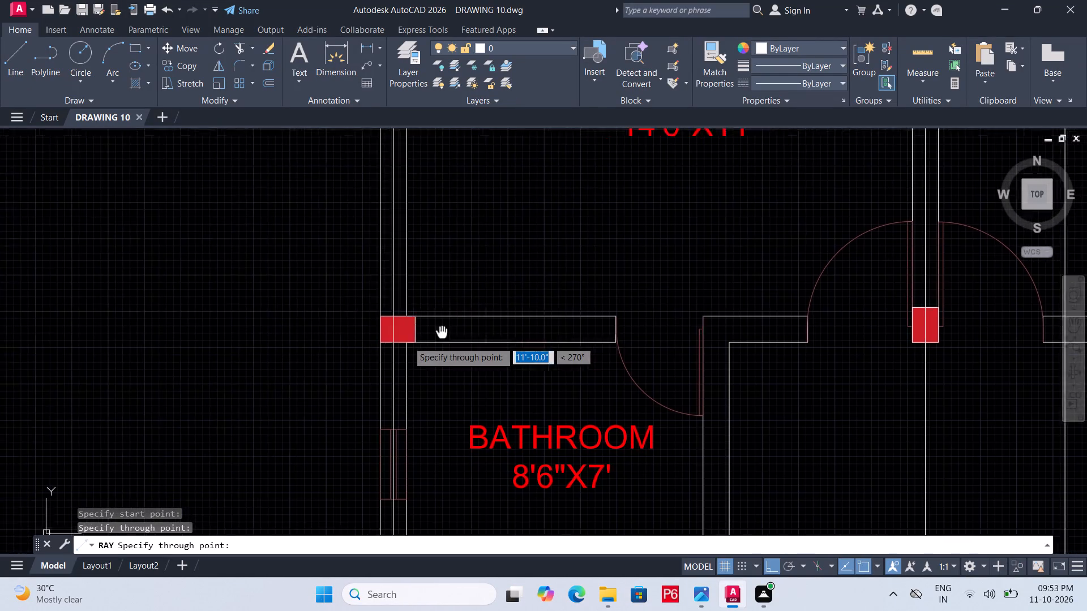
{"action": "middle_click_drag", "start_coordinate": [450, 332], "coordinate": [488, 322]}
{"action": "key", "text": "Escape"}
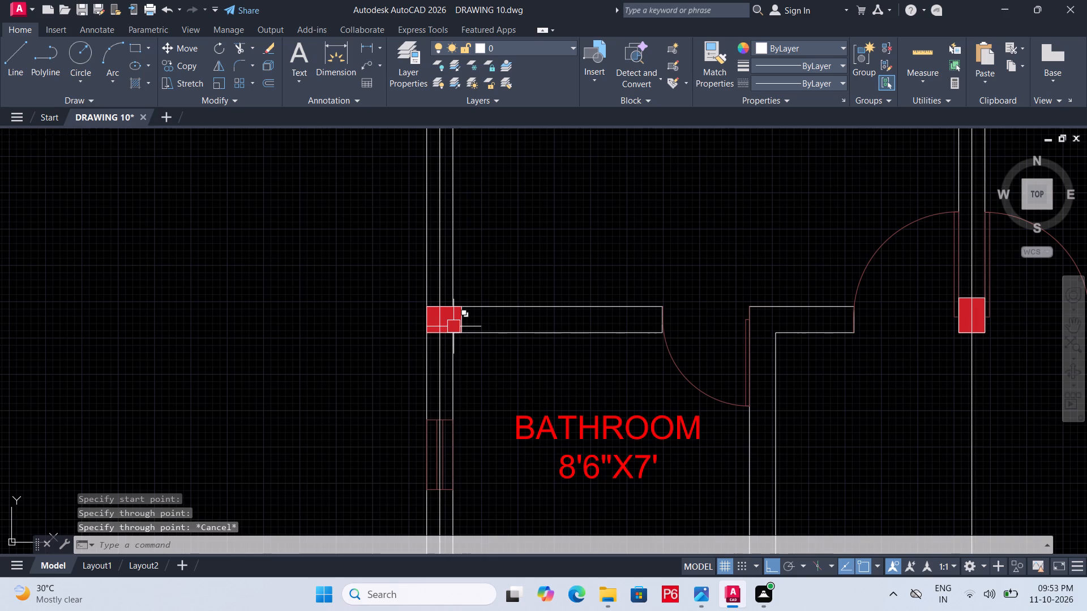
Draw a horizontal ray towards Bedroom 2 from the right-edge midpoint of Bedroom 1's lower-left column, and save the drawing.
{"action": "middle_click_drag", "start_coordinate": [452, 325], "coordinate": [454, 301]}
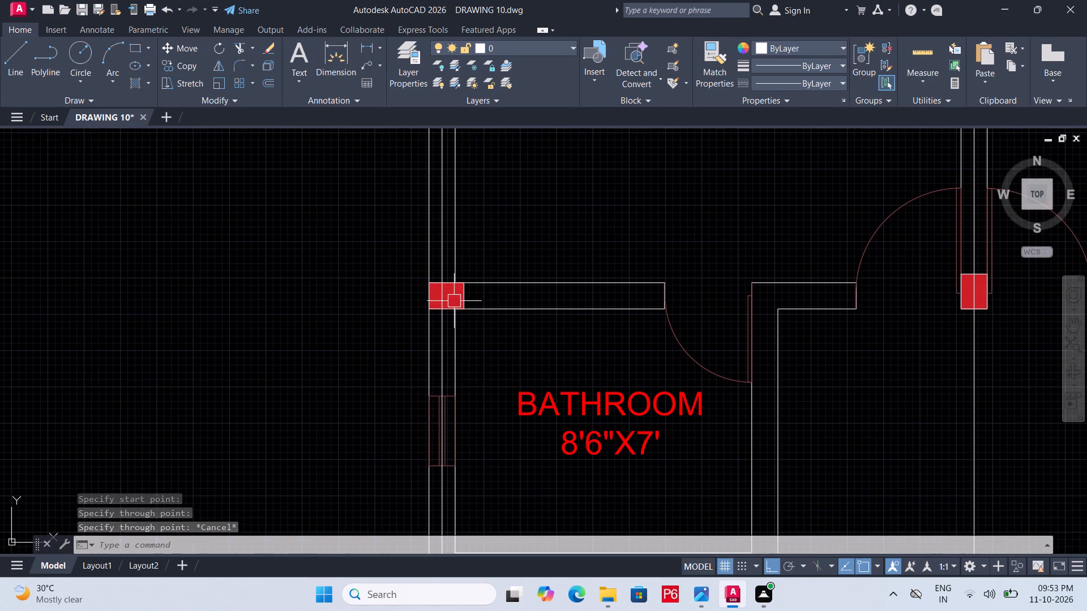
{"action": "scroll", "coordinate": [447, 304], "scroll_direction": "up", "scroll_amount": 2}
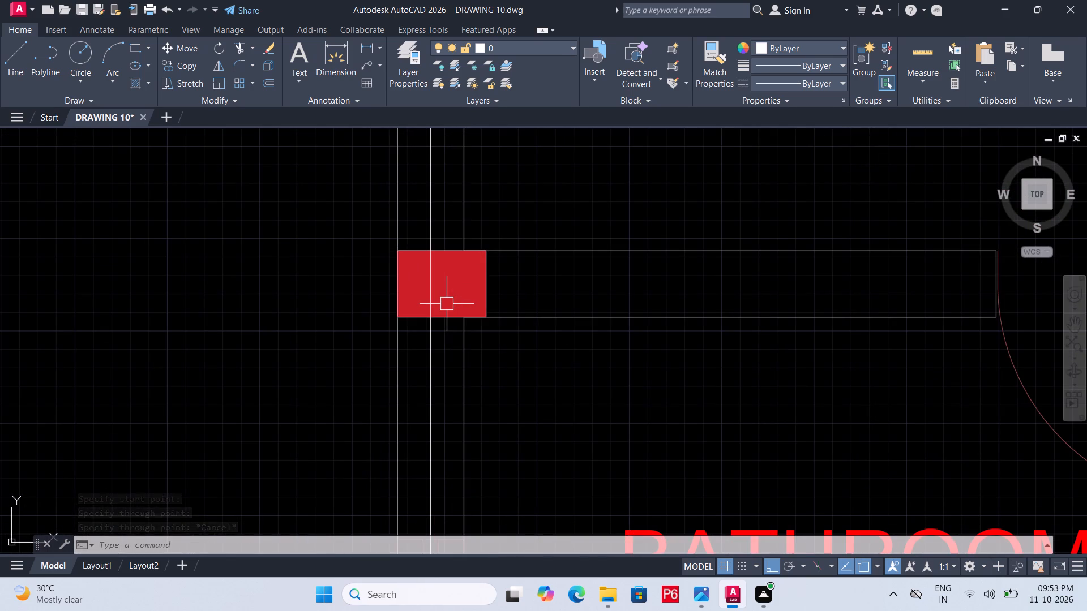
{"action": "type", "text": "RAY"}
{"action": "key", "text": "space"}
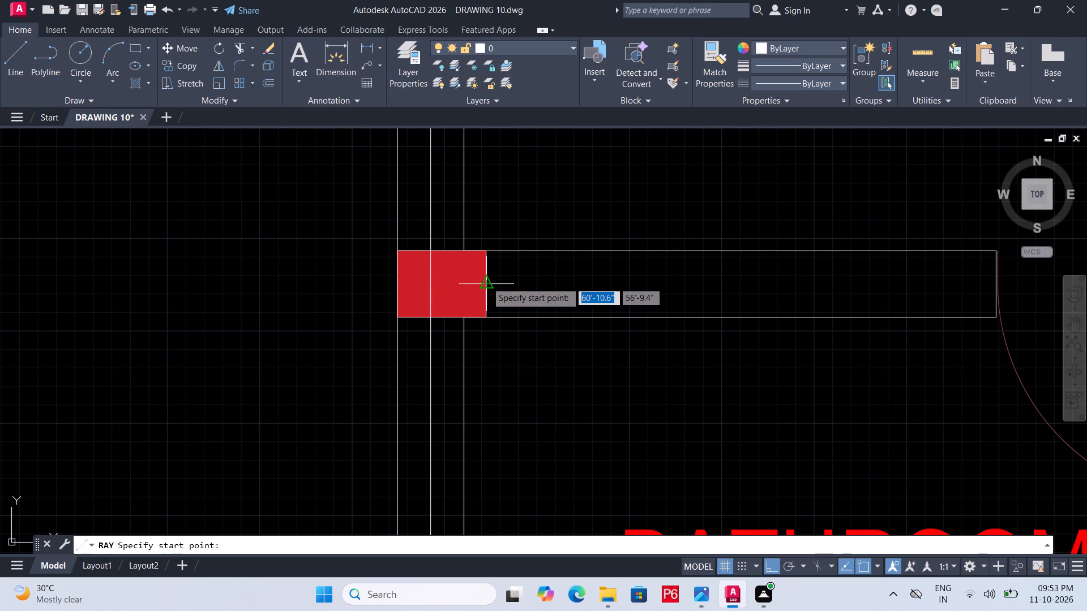
{"action": "left_click", "coordinate": [486, 282]}
{"action": "left_click", "coordinate": [519, 285]}
{"action": "key", "text": "Escape"}
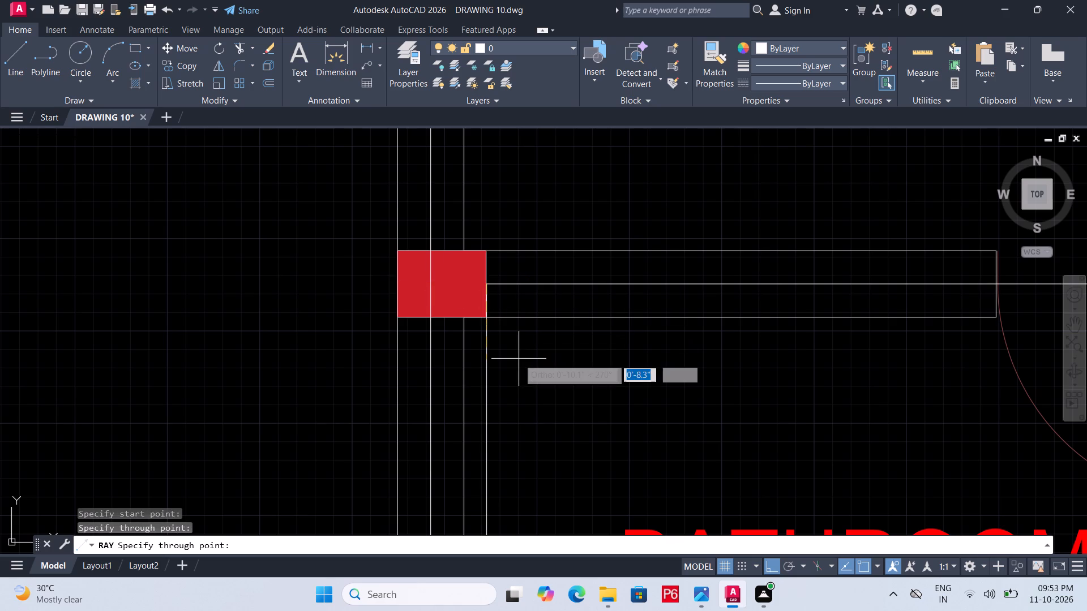
{"action": "scroll", "coordinate": [519, 359], "scroll_direction": "down", "scroll_amount": 1}
{"action": "middle_click_drag", "start_coordinate": [517, 357], "coordinate": [391, 348]}
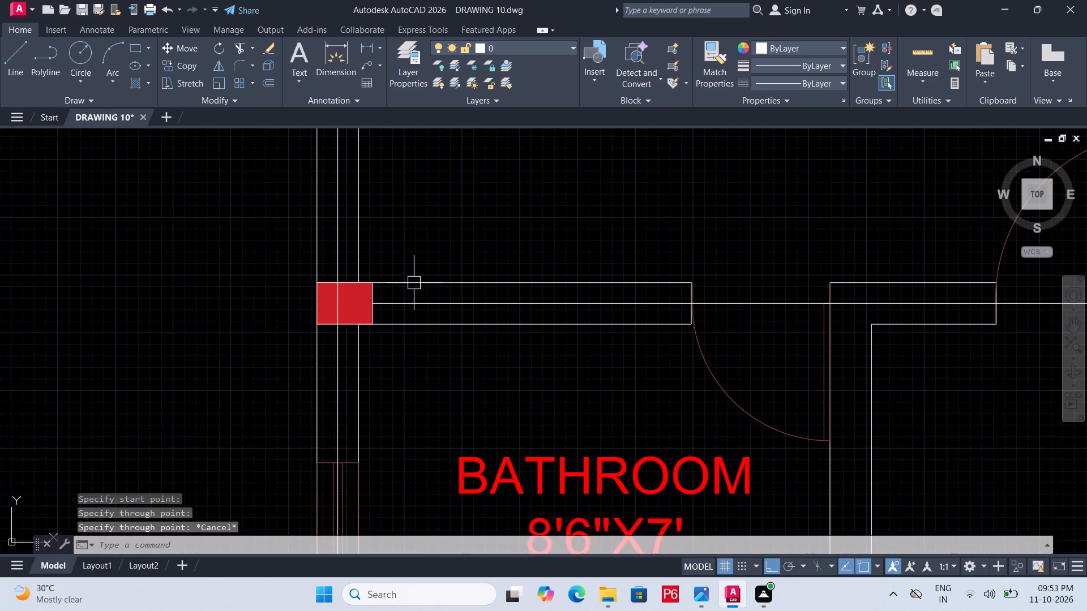
{"action": "key", "text": "ctrl+s"}
{"action": "key", "text": "ctrl+s"}
{"action": "key", "text": "ctrl+s"}
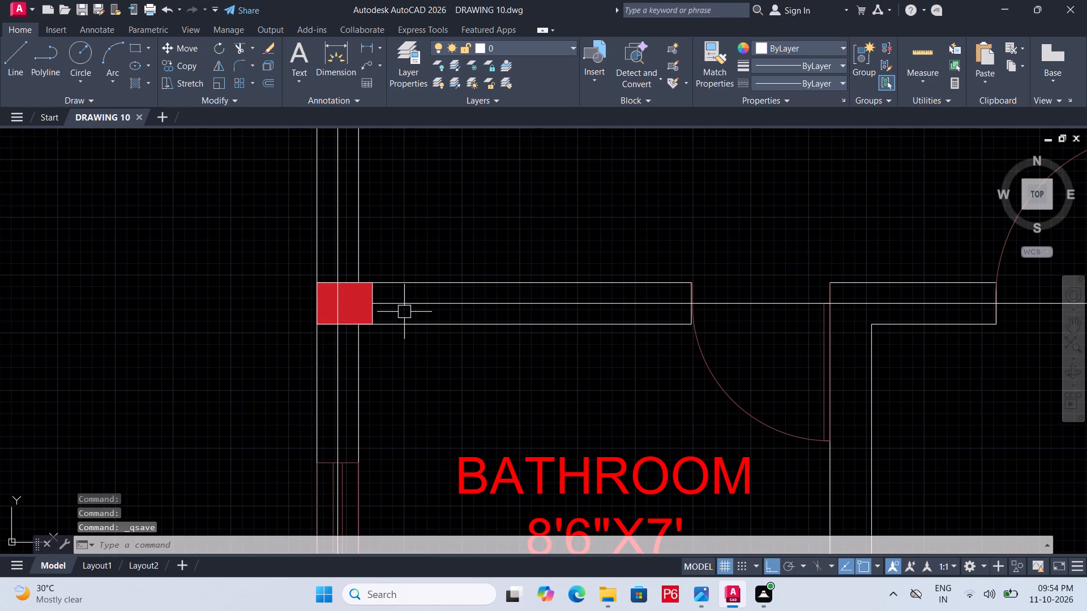
Extend the ray at Bedroom 1's lower-left column back to the outer wall's vertical construction line, and save the drawing.
{"action": "key", "text": "w"}
{"action": "key", "text": "Escape"}
{"action": "type", "text": "EX"}
{"action": "key", "text": "space"}
{"action": "key", "text": "space"}
{"action": "left_click", "coordinate": [405, 307]}
{"action": "key", "text": "Escape"}
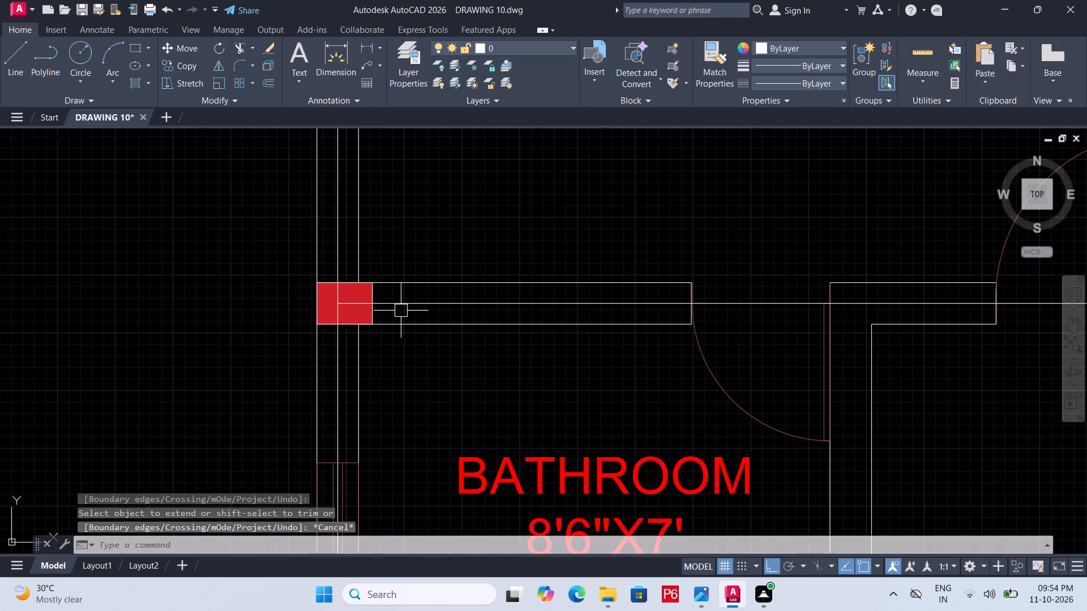
{"action": "scroll", "coordinate": [401, 313], "scroll_direction": "down", "scroll_amount": 2}
{"action": "middle_click", "coordinate": [401, 316]}
{"action": "key", "text": "ctrl+s"}
{"action": "key", "text": "ctrl+s"}
Draw a horizontal ray towards the kitchen side from the right-edge midpoint of the column at the 8'6"X6' bathroom's lower-left corner.
{"action": "middle_click_drag", "start_coordinate": [434, 362], "coordinate": [433, 361]}
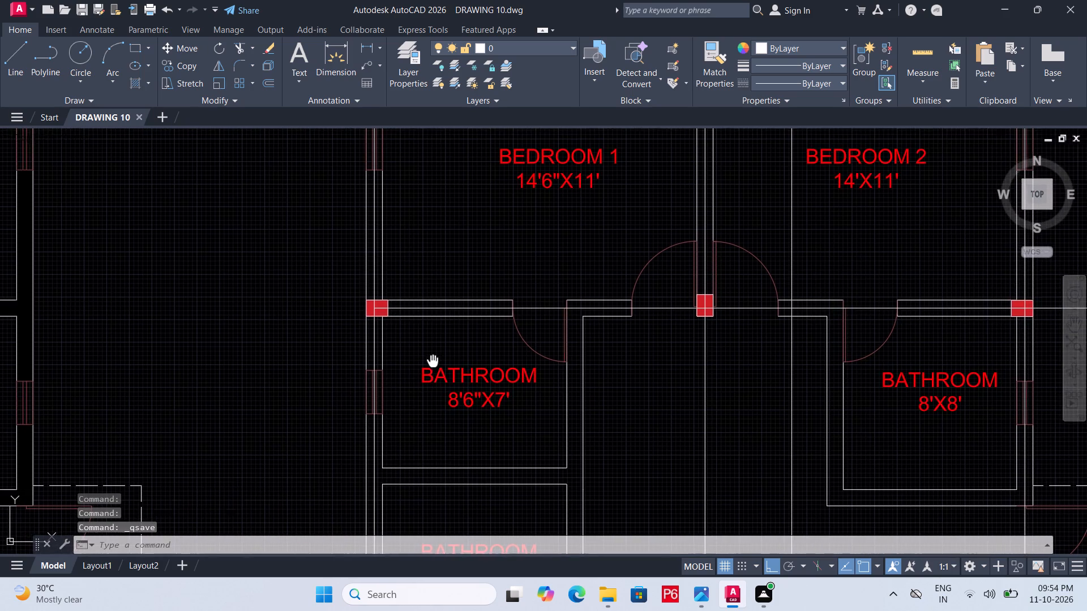
{"action": "middle_click_drag", "start_coordinate": [433, 361], "coordinate": [306, 299]}
{"action": "middle_click_drag", "start_coordinate": [366, 320], "coordinate": [395, 215]}
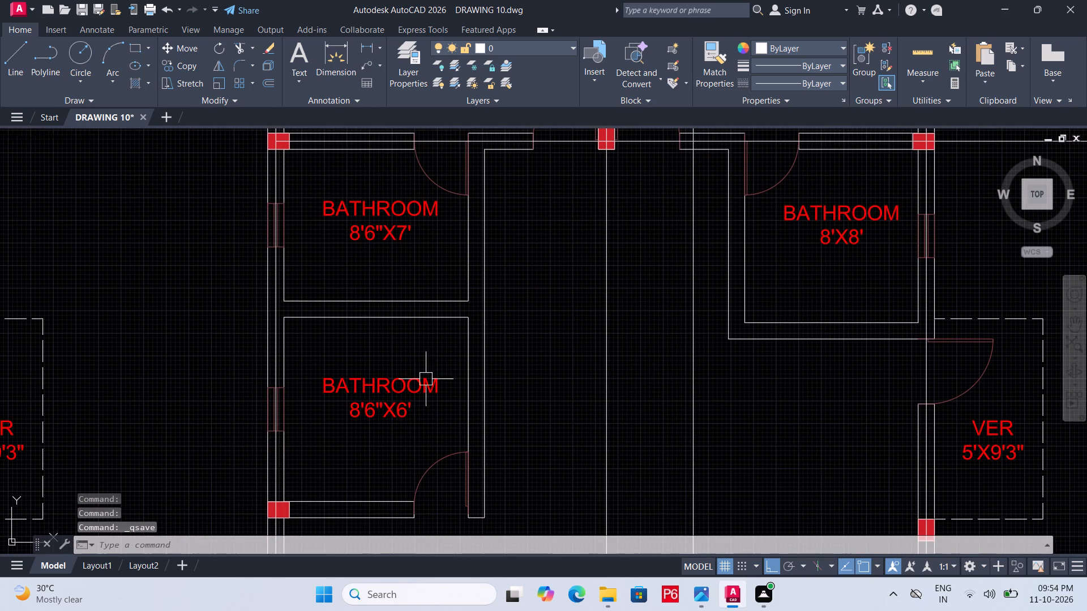
{"action": "middle_click_drag", "start_coordinate": [465, 367], "coordinate": [489, 133]}
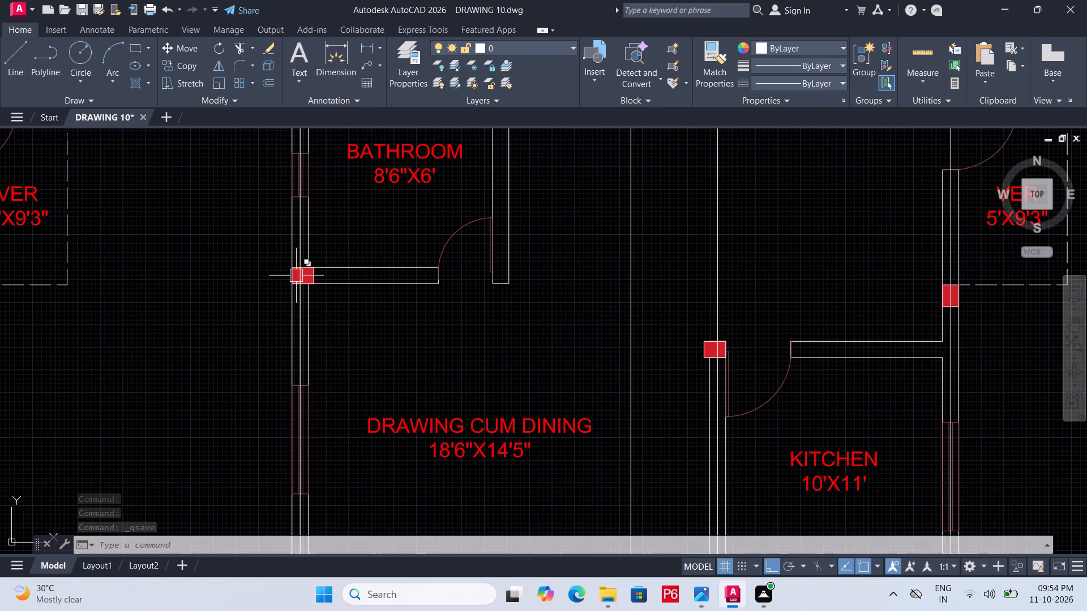
{"action": "scroll", "coordinate": [296, 277], "scroll_direction": "up", "scroll_amount": 2}
{"action": "key", "text": "r"}
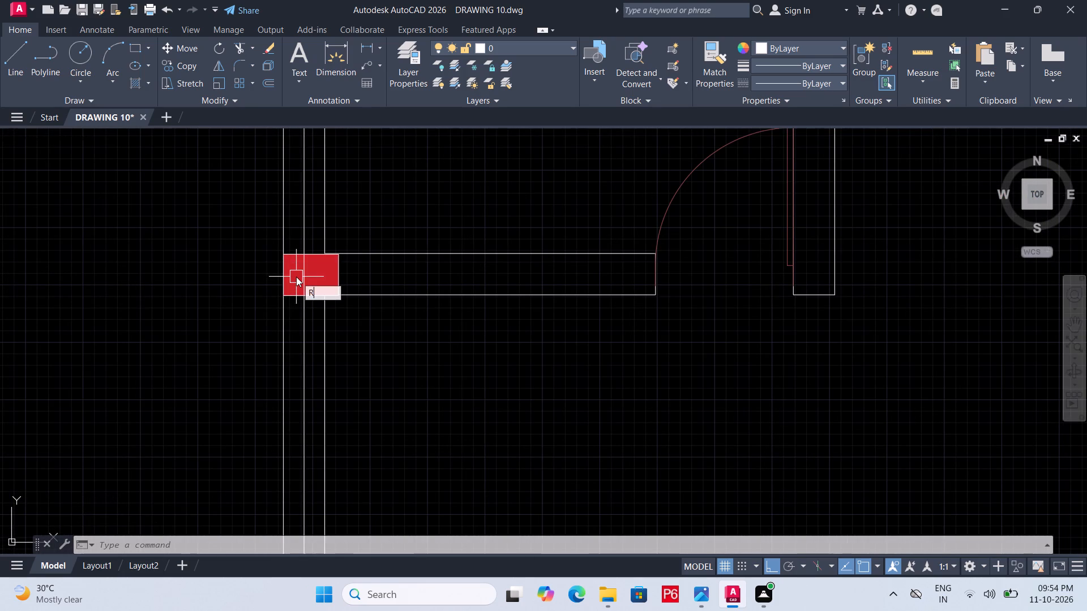
{"action": "key", "text": "a"}
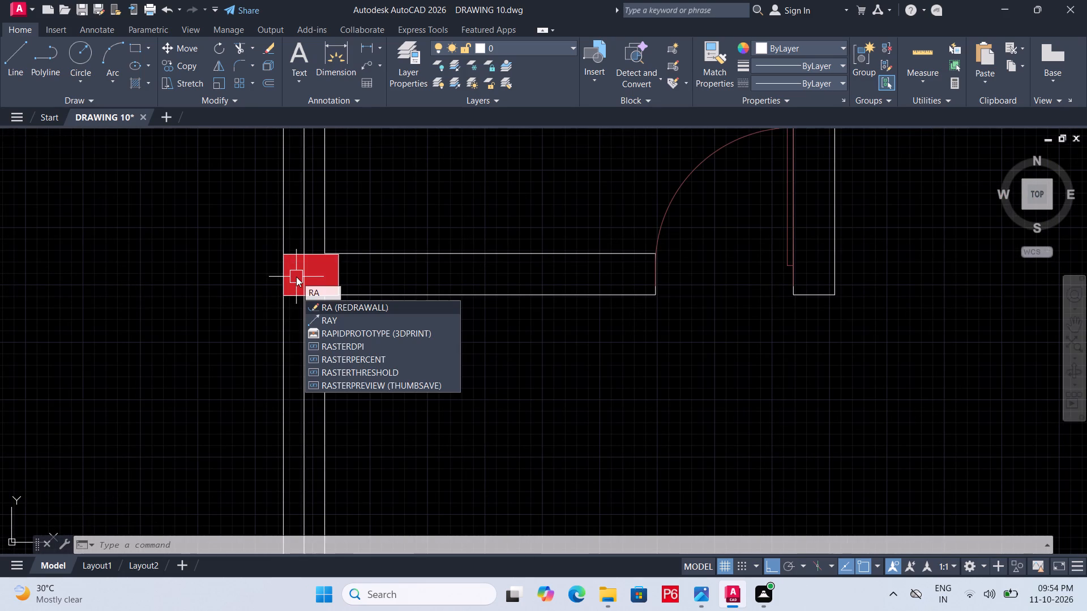
{"action": "type", "text": "Y"}
{"action": "key", "text": "space"}
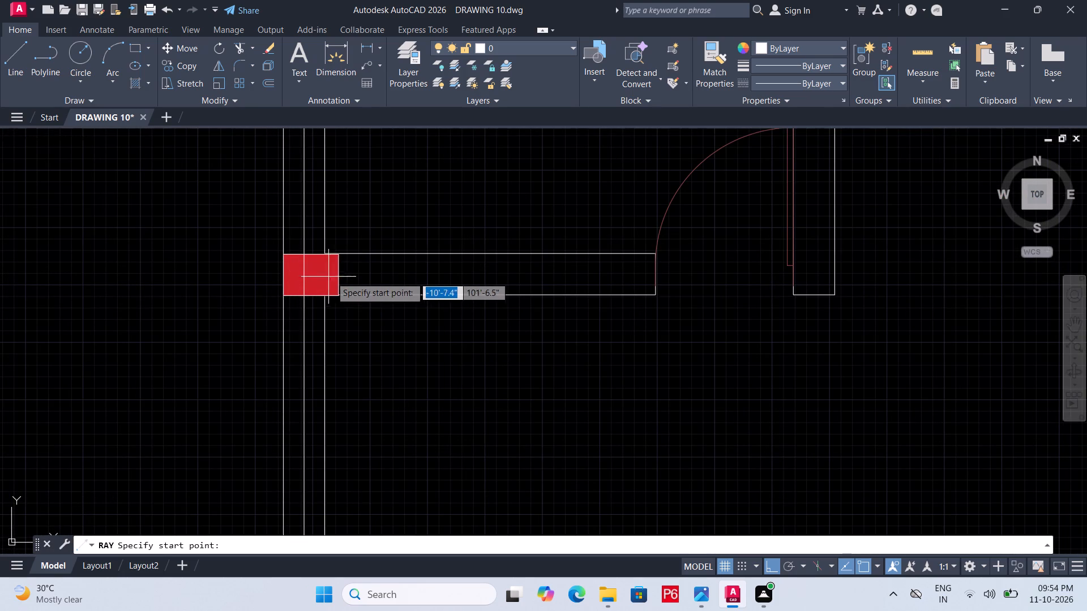
{"action": "left_click", "coordinate": [334, 277]}
{"action": "left_click", "coordinate": [379, 272]}
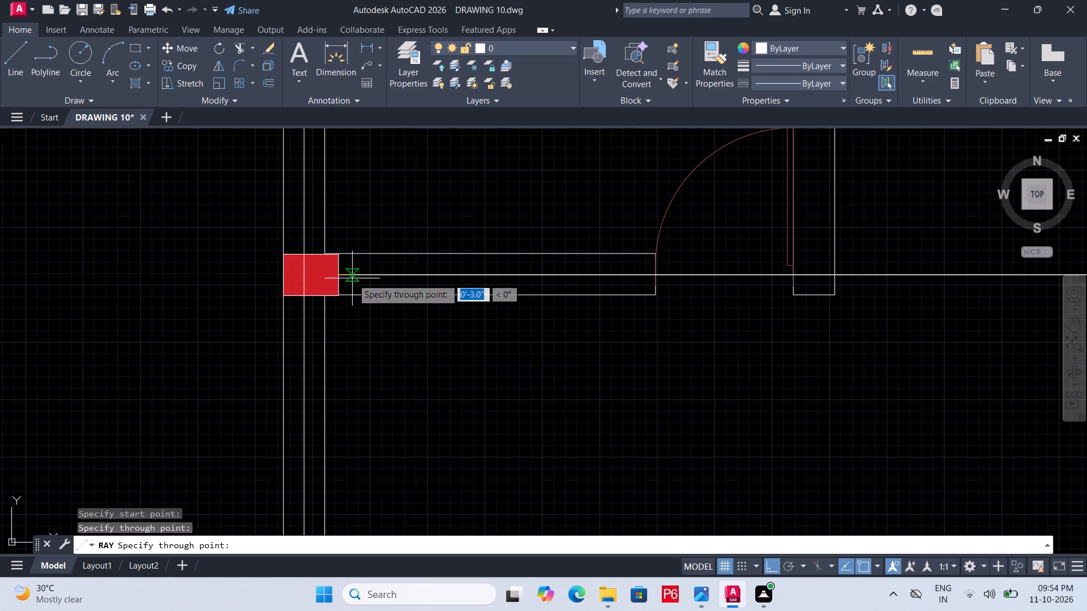
{"action": "key", "text": "Escape"}
Extend the ray at the 8'6"X6' bathroom's column back to the outer wall's vertical construction line, and save the drawing.
{"action": "type", "text": "EX"}
{"action": "key", "text": "space"}
{"action": "key", "text": "space"}
{"action": "left_click", "coordinate": [355, 274]}
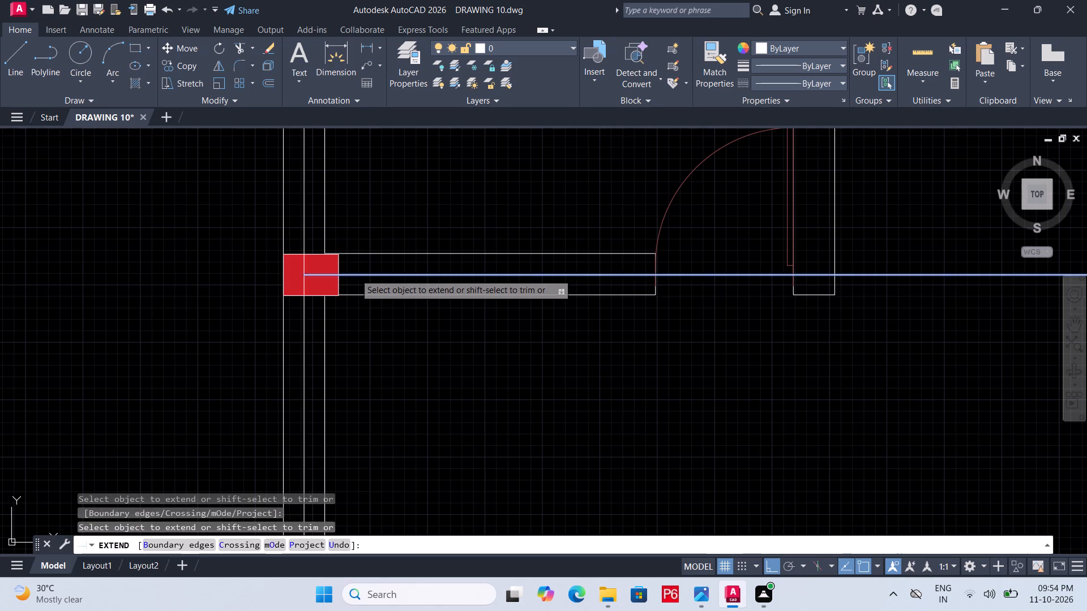
{"action": "scroll", "coordinate": [355, 276], "scroll_direction": "down", "scroll_amount": 2}
{"action": "key", "text": "ctrl+s"}
{"action": "key", "text": "ctrl+s"}
Move the outer-wall column beside the veranda up so its lower-right corner meets the veranda's lower dashed line, and save the drawing.
{"action": "scroll", "coordinate": [355, 278], "scroll_direction": "down", "scroll_amount": 1}
{"action": "middle_click_drag", "start_coordinate": [355, 278], "coordinate": [349, 252]}
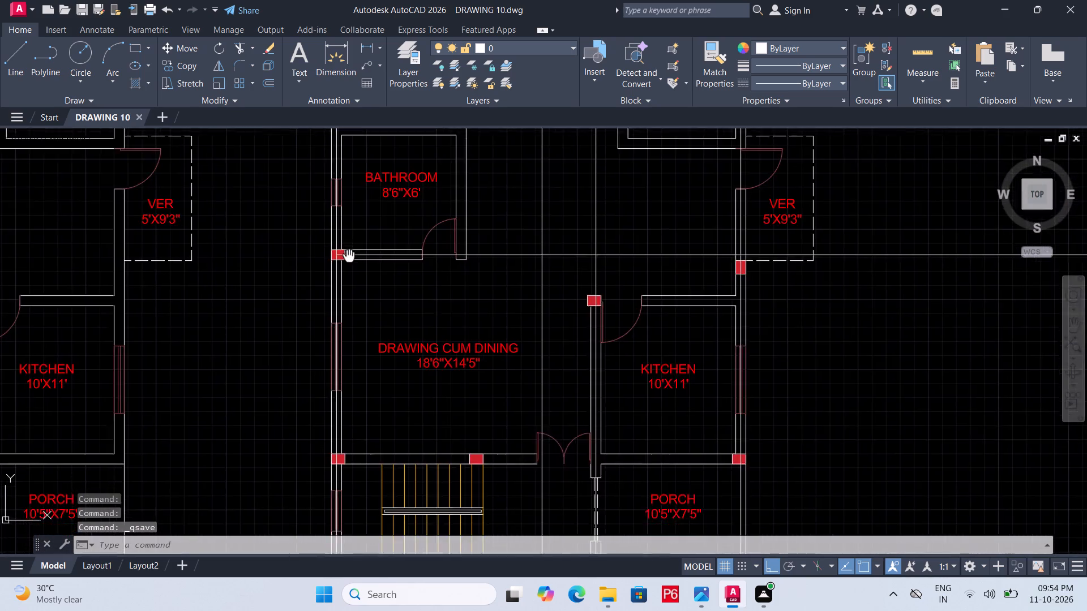
{"action": "middle_click_drag", "start_coordinate": [349, 252], "coordinate": [353, 200]}
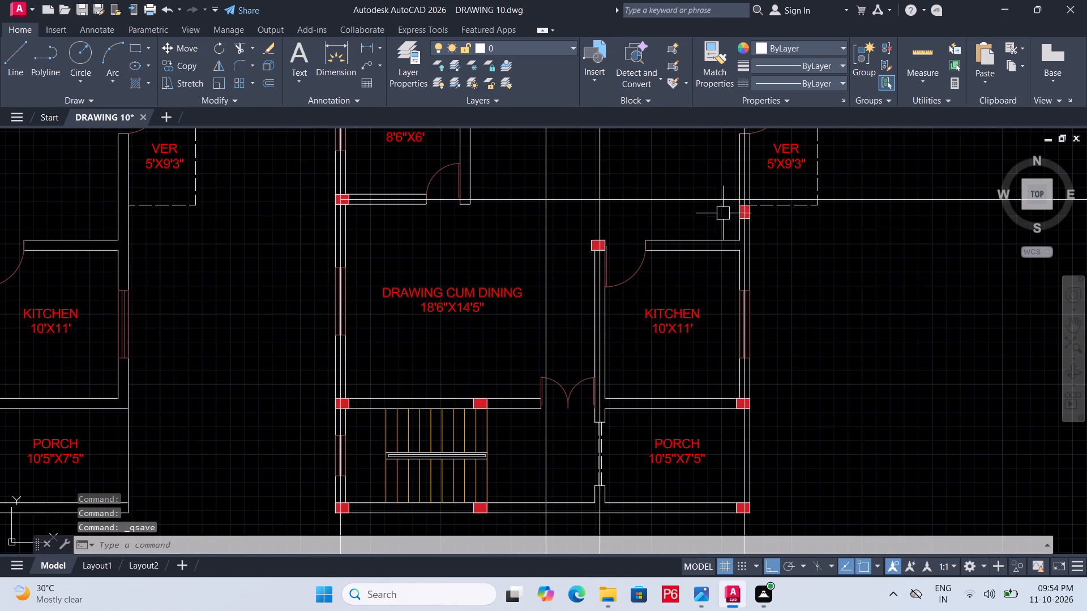
{"action": "scroll", "coordinate": [751, 210], "scroll_direction": "up", "scroll_amount": 3}
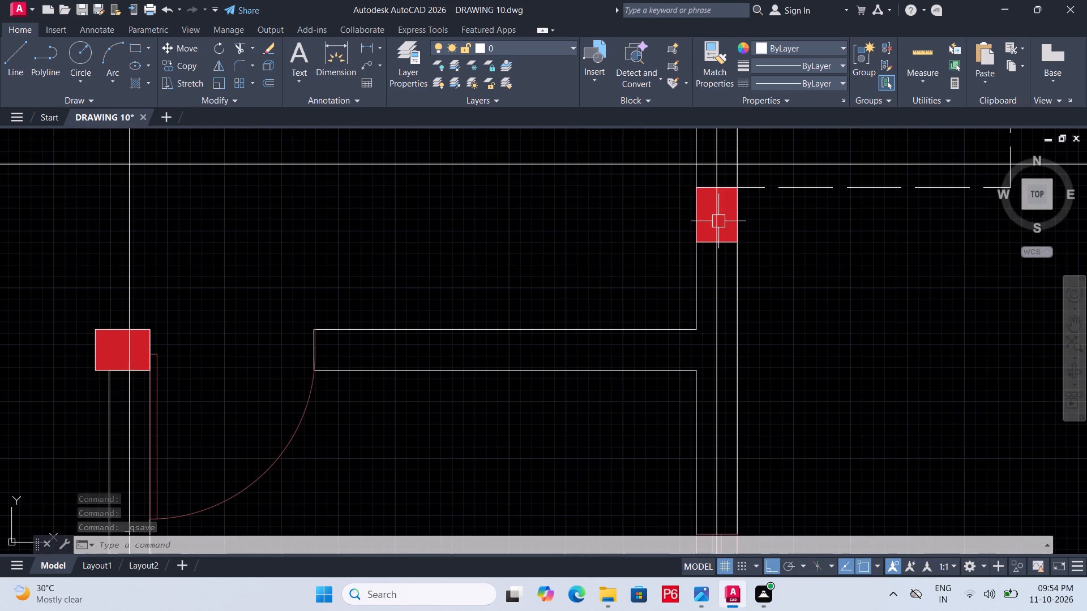
{"action": "scroll", "coordinate": [718, 221], "scroll_direction": "down", "scroll_amount": 3}
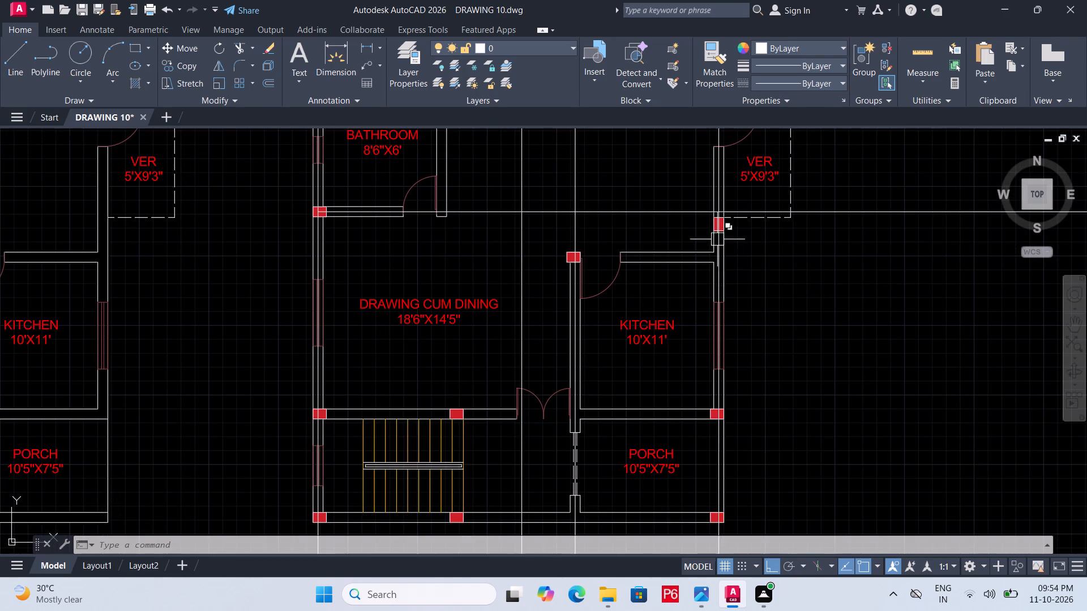
{"action": "scroll", "coordinate": [717, 238], "scroll_direction": "up", "scroll_amount": 3}
{"action": "left_click", "coordinate": [724, 220]}
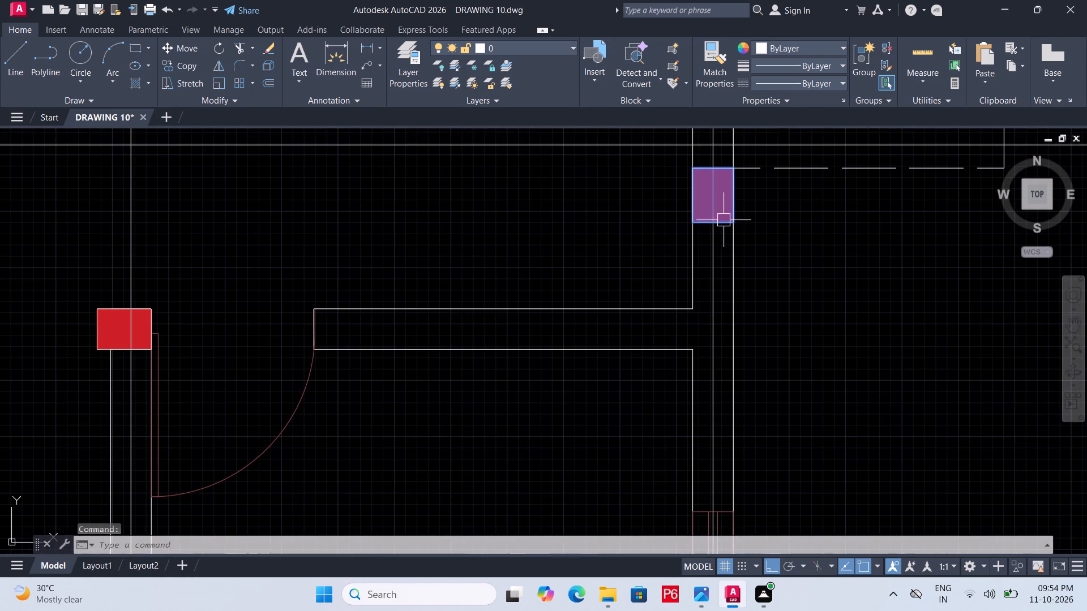
{"action": "middle_click_drag", "start_coordinate": [728, 269], "coordinate": [727, 358]}
{"action": "scroll", "coordinate": [728, 269], "scroll_direction": "down", "scroll_amount": 1}
{"action": "scroll", "coordinate": [726, 332], "scroll_direction": "down", "scroll_amount": 1}
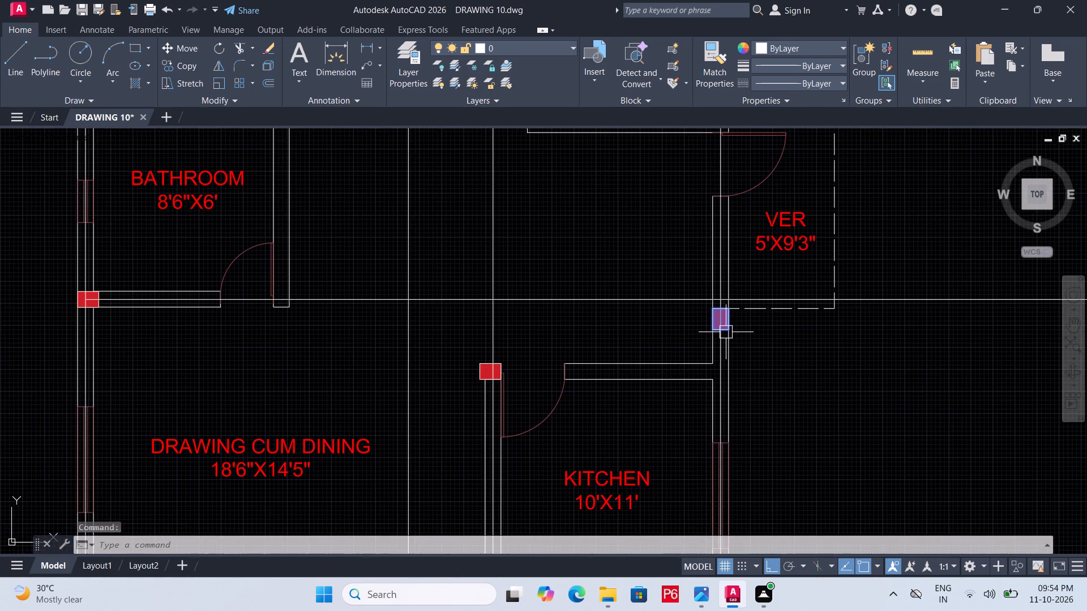
{"action": "middle_click_drag", "start_coordinate": [726, 332], "coordinate": [825, 394]}
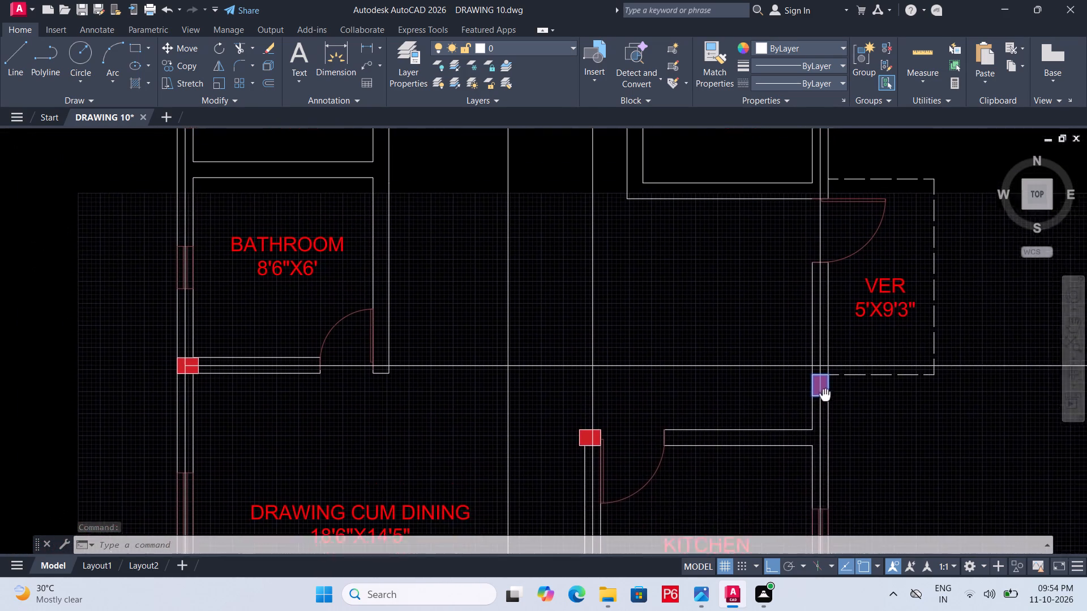
{"action": "middle_click_drag", "start_coordinate": [825, 394], "coordinate": [777, 304]}
{"action": "scroll", "coordinate": [777, 303], "scroll_direction": "up", "scroll_amount": 1}
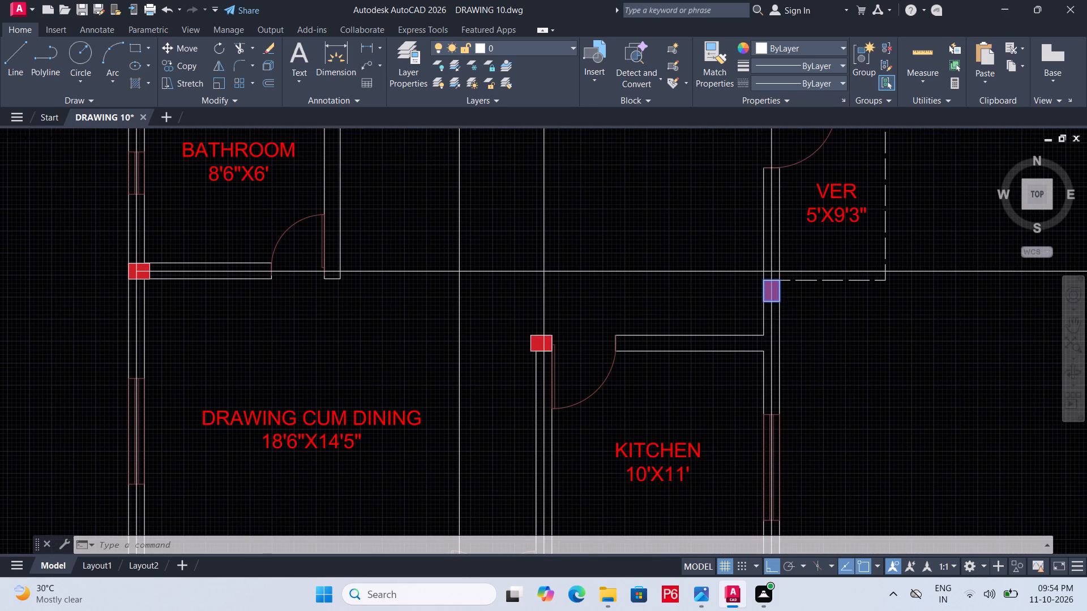
{"action": "type", "text": "M"}
{"action": "key", "text": "space"}
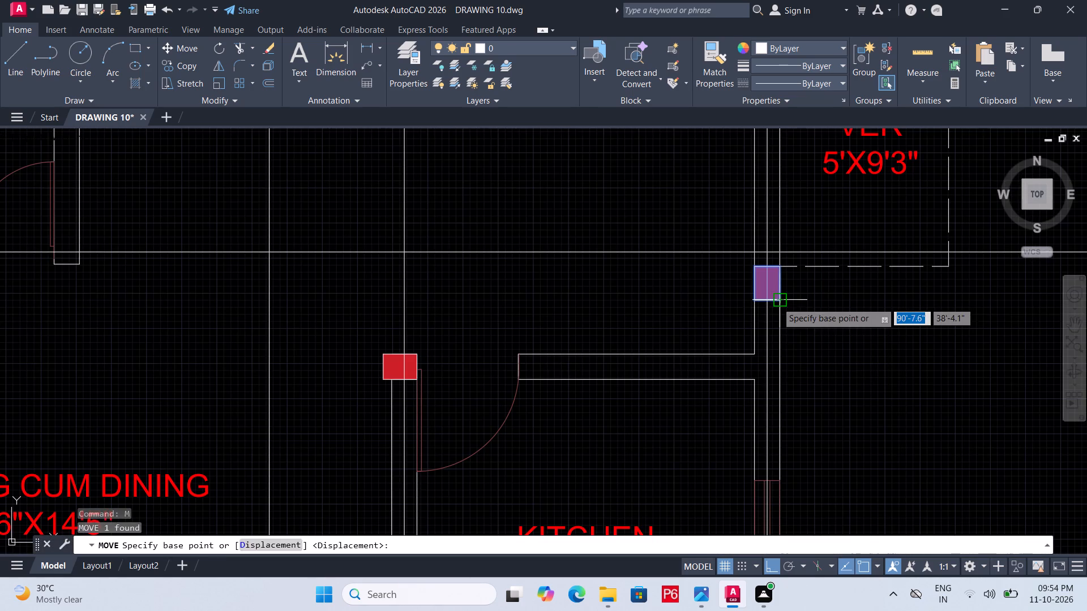
{"action": "left_click", "coordinate": [777, 302]}
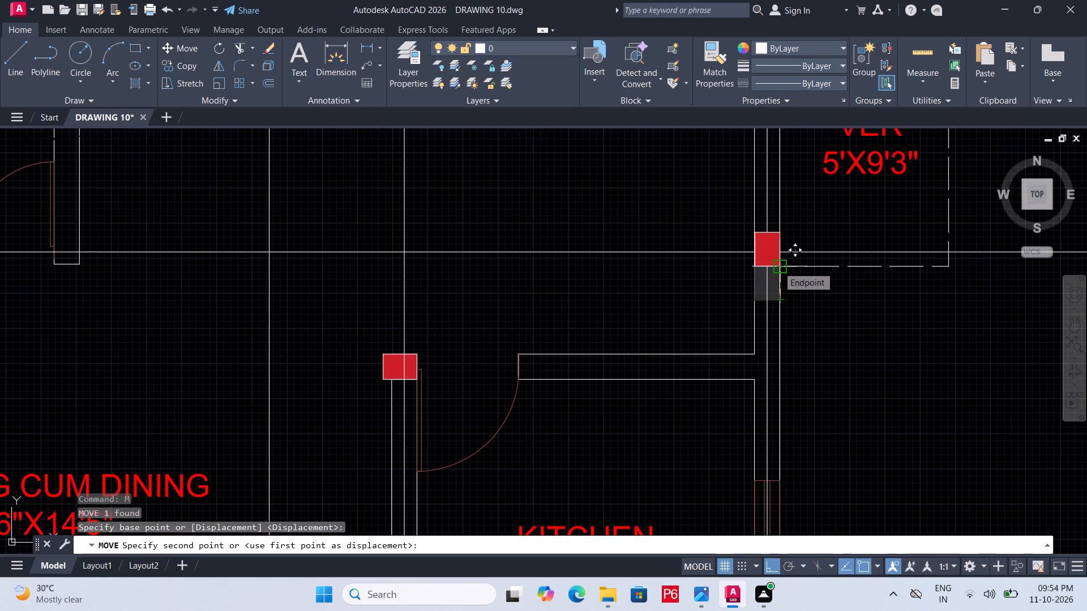
{"action": "double_click", "coordinate": [778, 266]}
{"action": "scroll", "coordinate": [695, 307], "scroll_direction": "down", "scroll_amount": 1}
{"action": "middle_click_drag", "start_coordinate": [694, 305], "coordinate": [697, 248]}
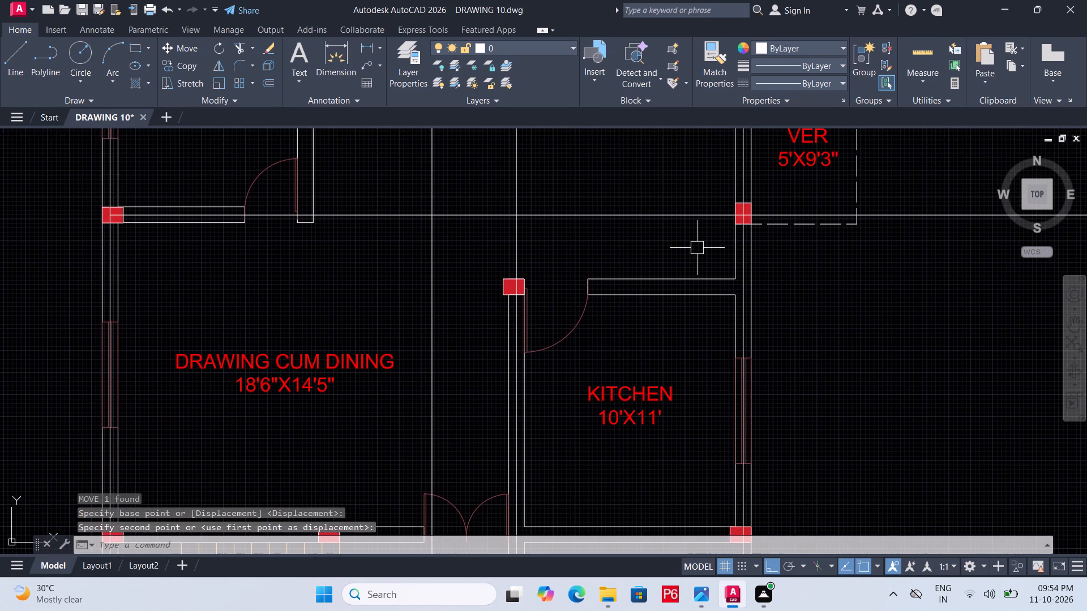
{"action": "key", "text": "ctrl+s"}
{"action": "key", "text": "ctrl+s"}
{"action": "key", "text": "ctrl+s"}
Draw a horizontal ray across the kitchen's top wall from the right-edge midpoint of the kitchen's upper-left column.
{"action": "middle_click_drag", "start_coordinate": [697, 250], "coordinate": [708, 226]}
{"action": "scroll", "coordinate": [714, 246], "scroll_direction": "down", "scroll_amount": 1}
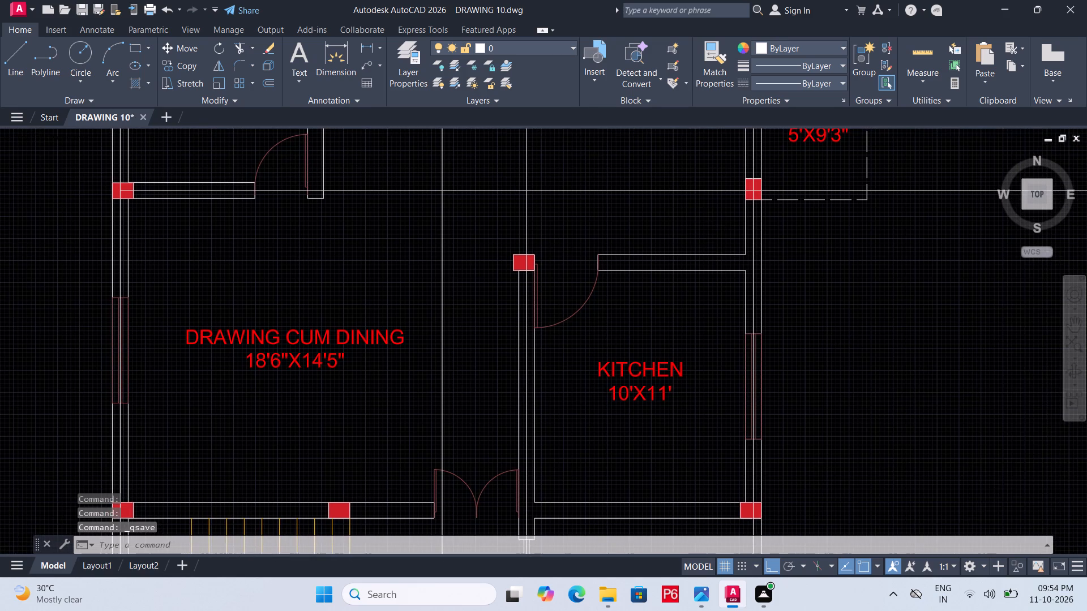
{"action": "middle_click_drag", "start_coordinate": [714, 246], "coordinate": [718, 299]}
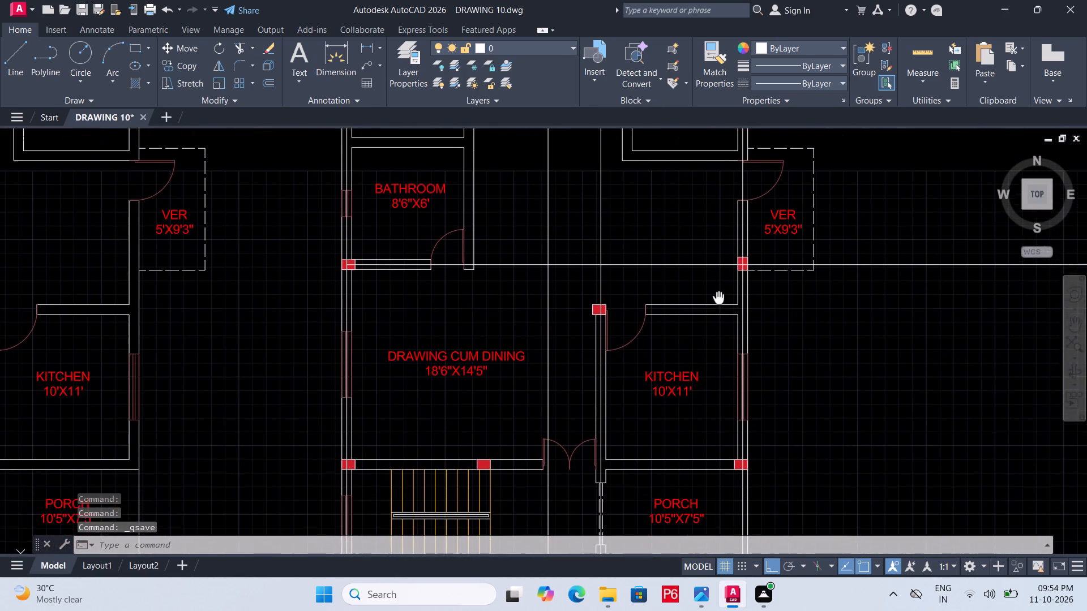
{"action": "middle_click_drag", "start_coordinate": [718, 299], "coordinate": [722, 268]}
{"action": "scroll", "coordinate": [608, 271], "scroll_direction": "down", "scroll_amount": 1}
{"action": "middle_click_drag", "start_coordinate": [609, 273], "coordinate": [618, 362]}
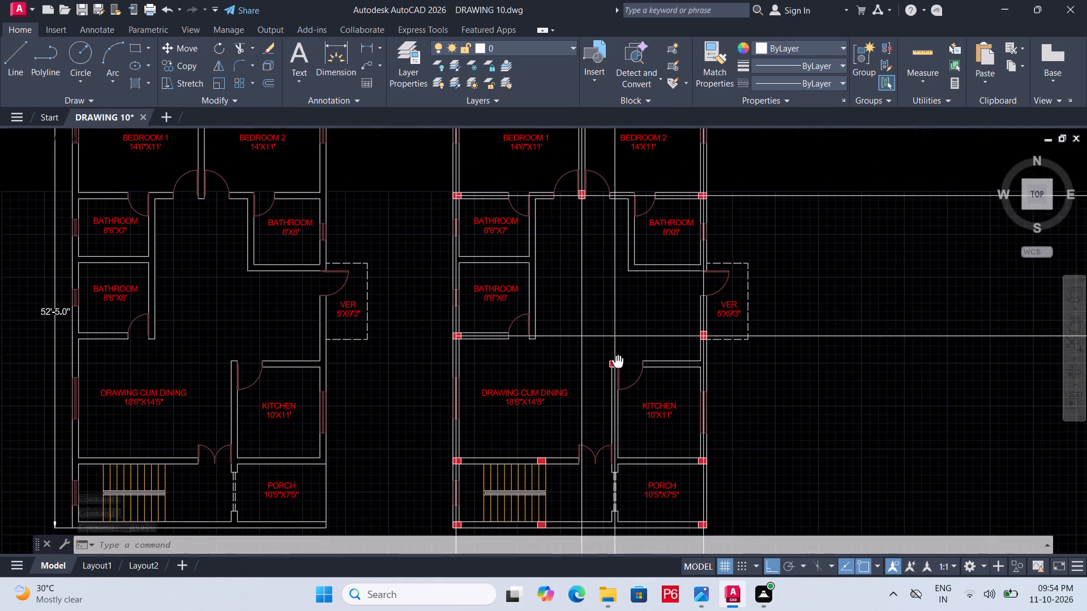
{"action": "middle_click_drag", "start_coordinate": [618, 362], "coordinate": [592, 230]}
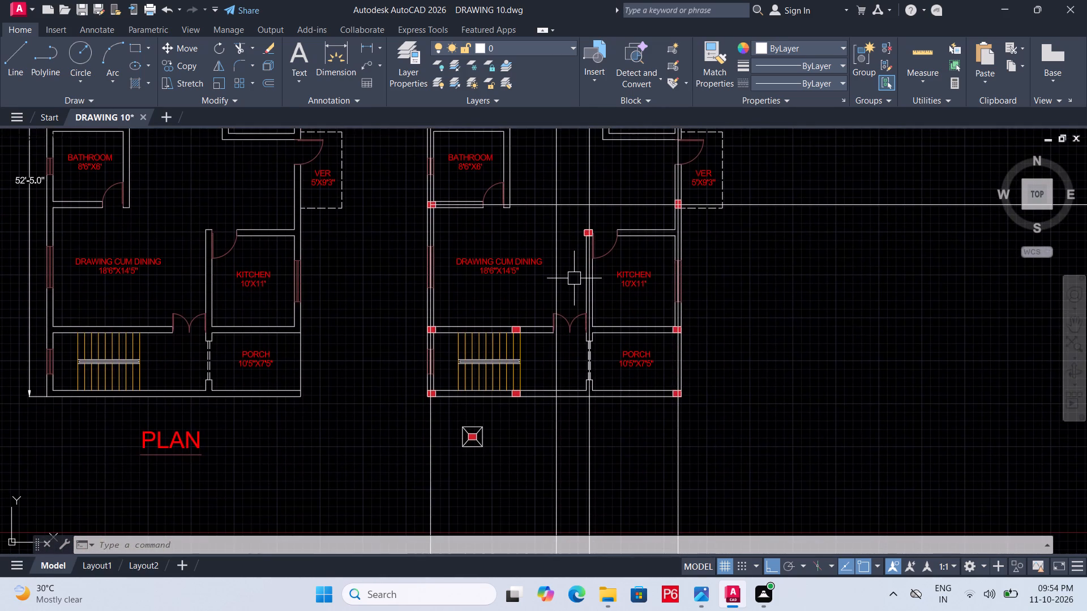
{"action": "scroll", "coordinate": [588, 230], "scroll_direction": "up", "scroll_amount": 4}
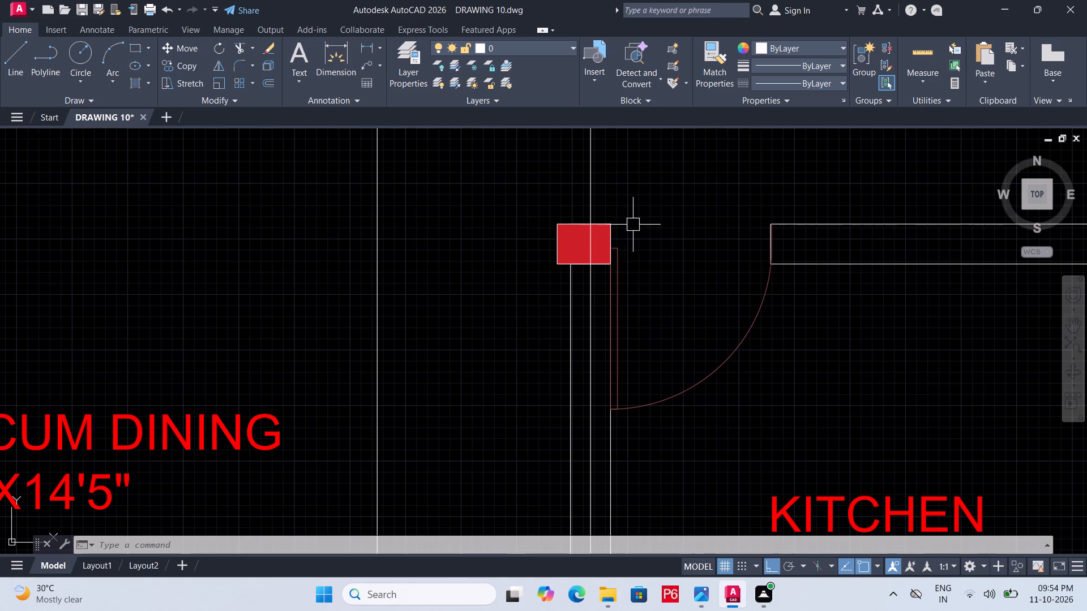
{"action": "type", "text": "RA"}
{"action": "type", "text": "Y"}
{"action": "key", "text": "space"}
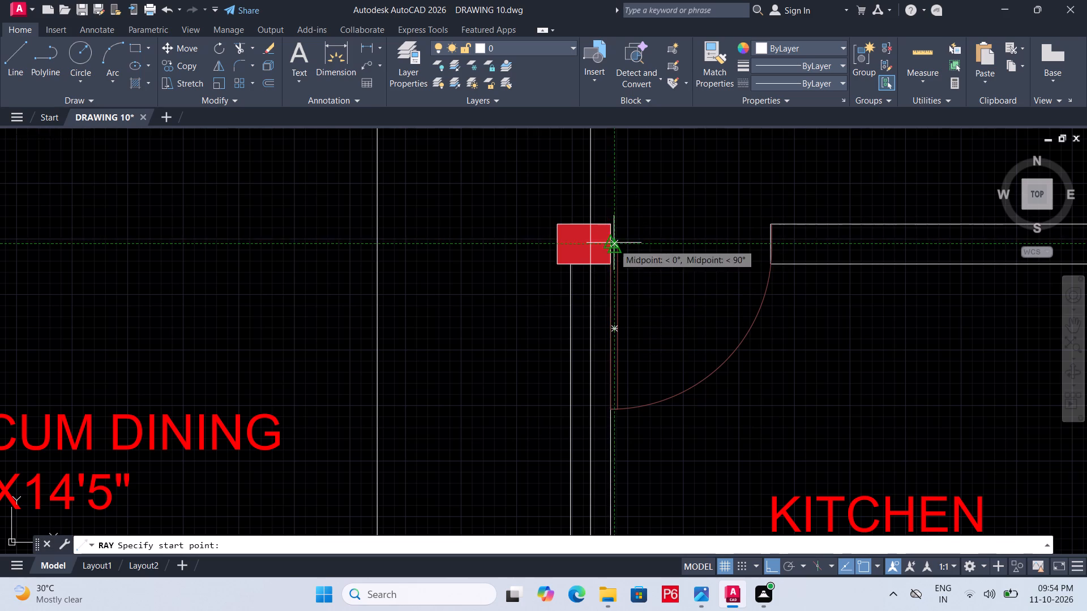
{"action": "scroll", "coordinate": [607, 239], "scroll_direction": "up", "scroll_amount": 2}
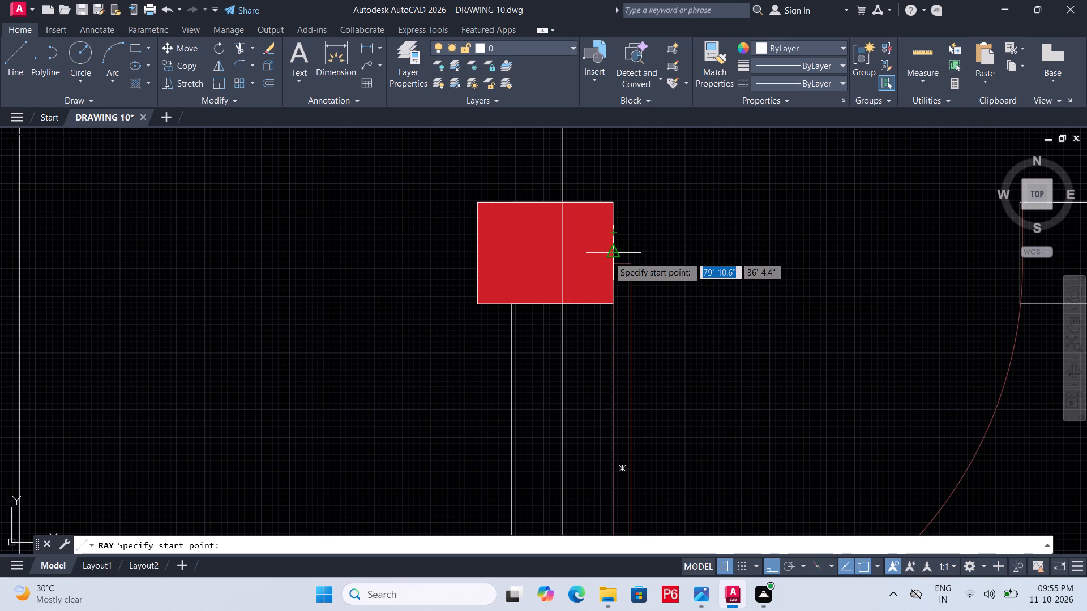
{"action": "left_click", "coordinate": [608, 256]}
{"action": "left_click", "coordinate": [730, 261]}
{"action": "key", "text": "Escape"}
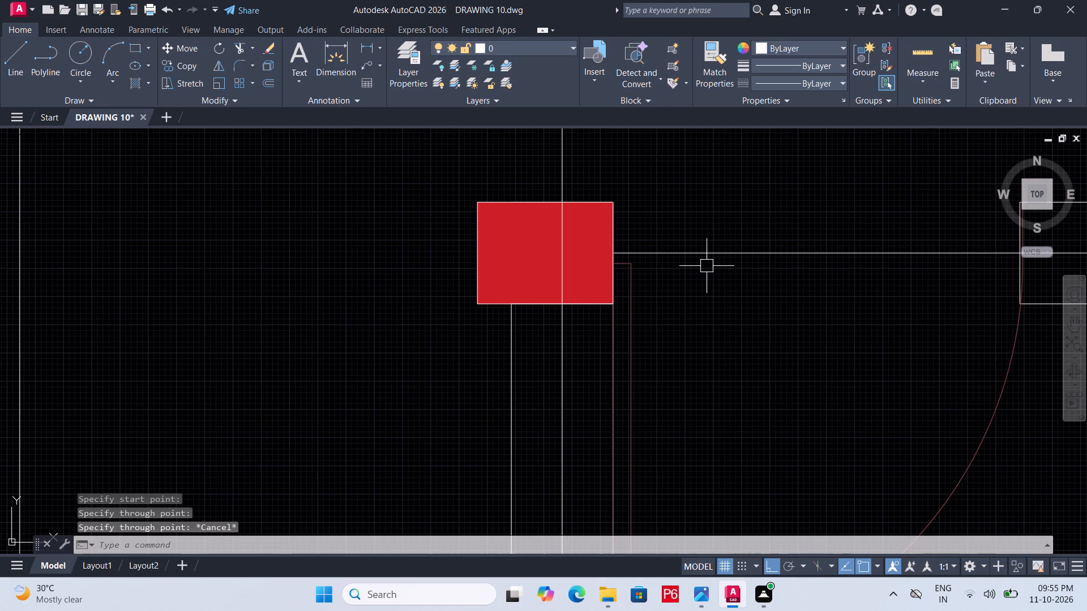
Extend the ray at the kitchen's upper-left column back to the column's vertical construction line, and save the drawing.
{"action": "type", "text": "RE"}
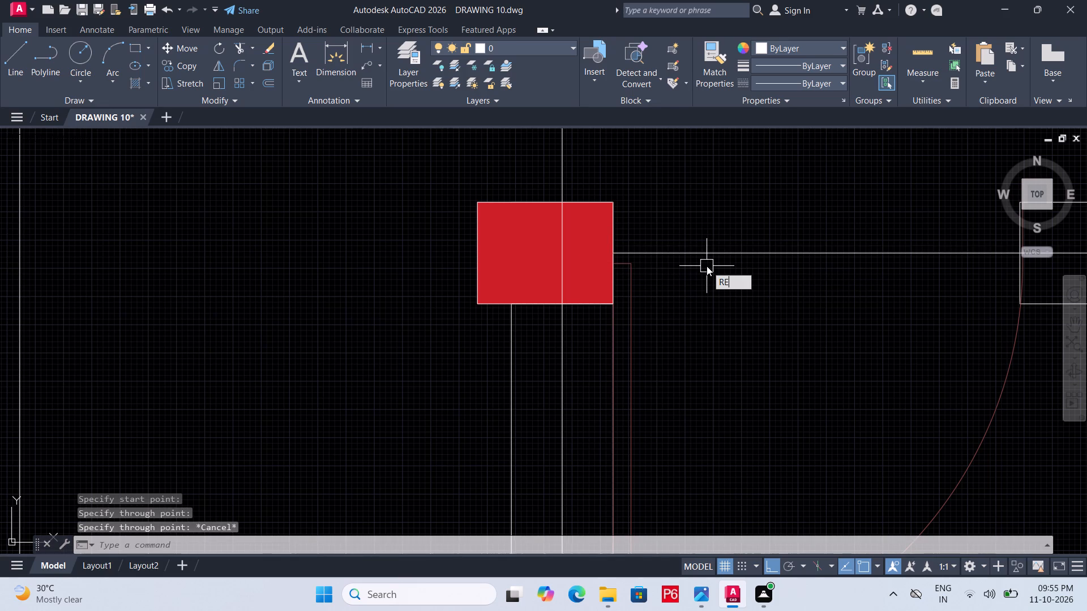
{"action": "key", "text": "Escape"}
{"action": "key", "text": "Escape"}
{"action": "type", "text": "EX"}
{"action": "key", "text": "space"}
{"action": "key", "text": "space"}
{"action": "double_click", "coordinate": [704, 257]}
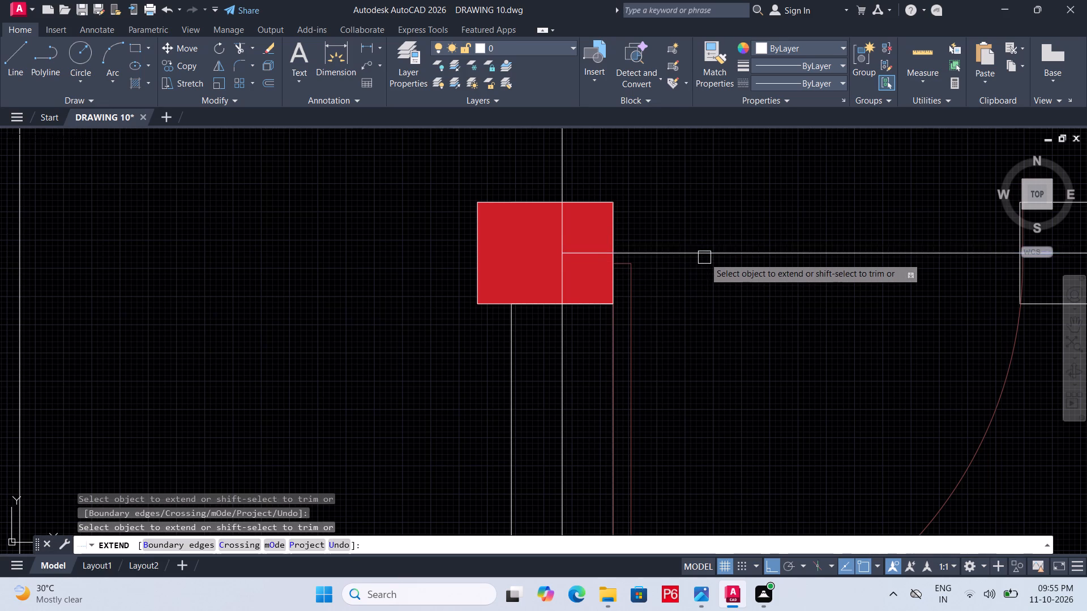
{"action": "key", "text": "ctrl+s"}
{"action": "key", "text": "ctrl+s"}
Draw a horizontal ray along the wall above the staircase from the right-edge midpoint of the drawing-dining room's lower-left column.
{"action": "scroll", "coordinate": [662, 257], "scroll_direction": "down", "scroll_amount": 5}
{"action": "middle_click_drag", "start_coordinate": [639, 304], "coordinate": [639, 277]}
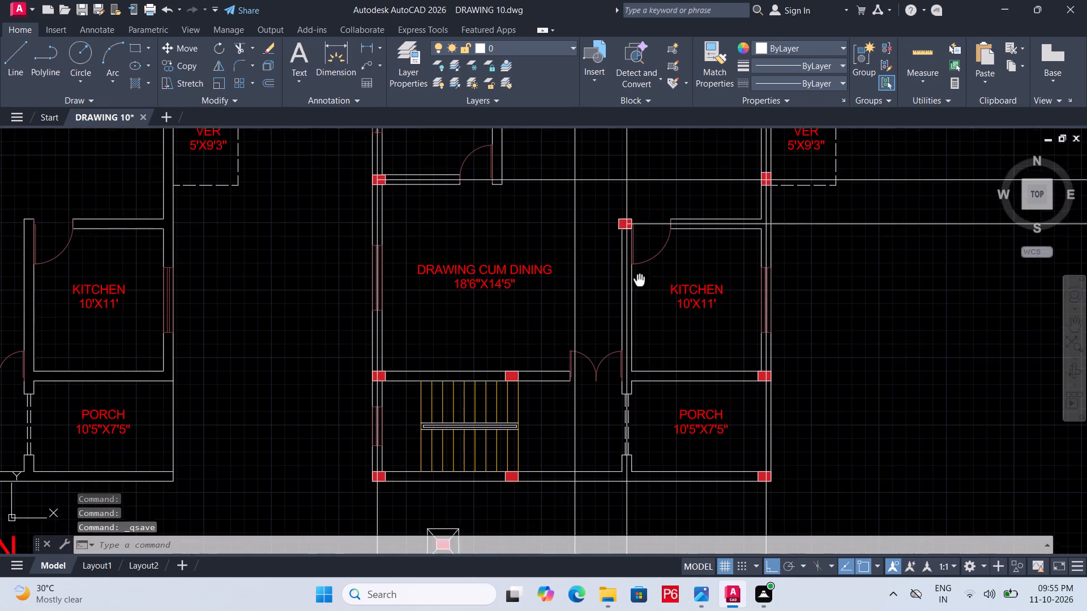
{"action": "middle_click_drag", "start_coordinate": [639, 277], "coordinate": [639, 227]}
{"action": "scroll", "coordinate": [393, 341], "scroll_direction": "up", "scroll_amount": 3}
{"action": "middle_click_drag", "start_coordinate": [328, 311], "coordinate": [388, 342]}
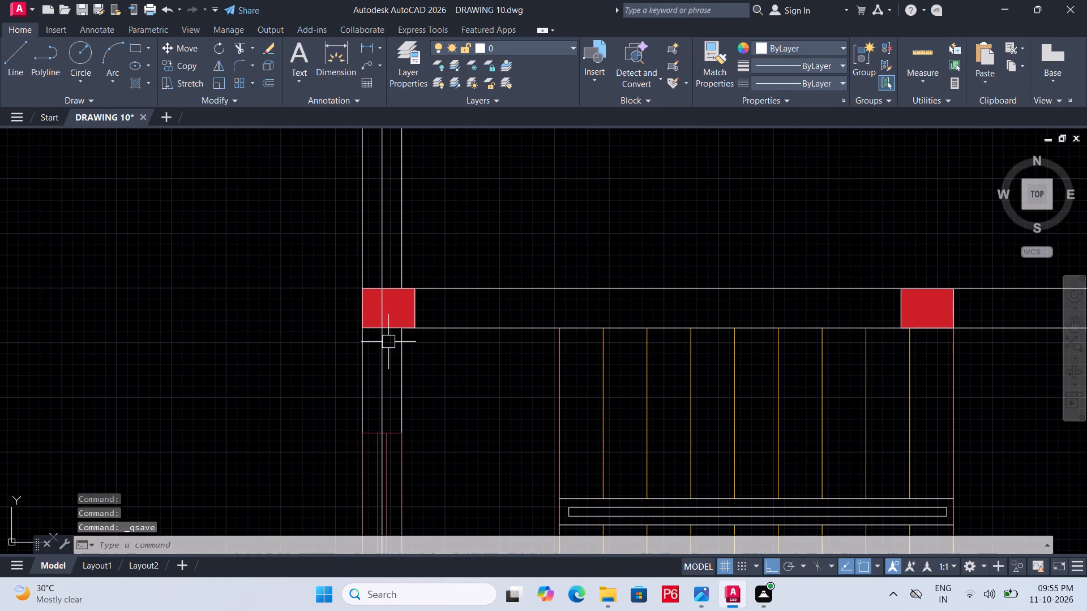
{"action": "type", "text": "RAY"}
{"action": "key", "text": "space"}
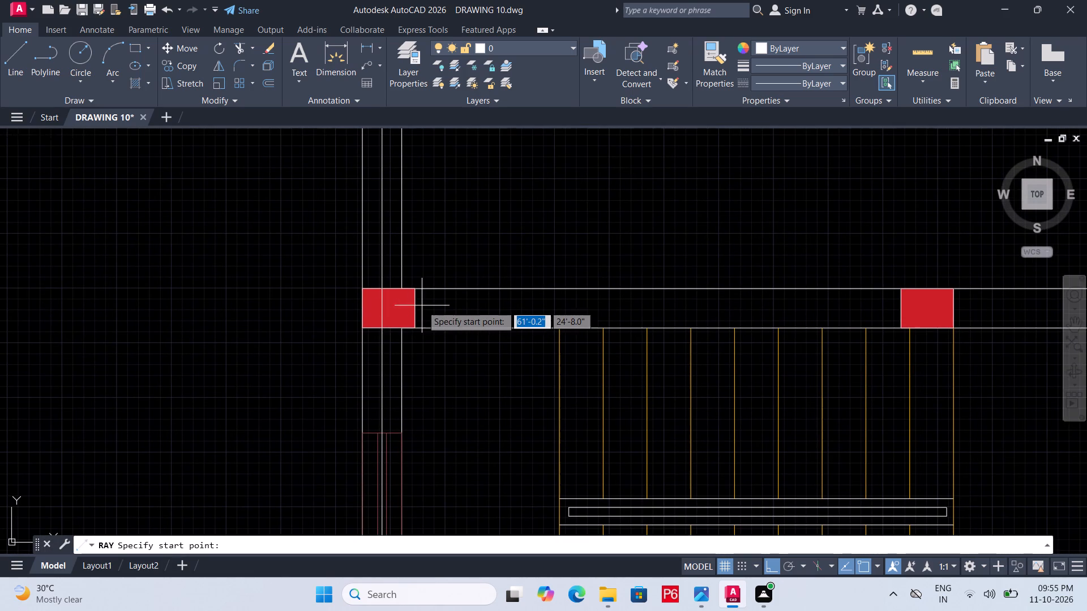
{"action": "left_click", "coordinate": [417, 307]}
{"action": "left_click", "coordinate": [468, 305]}
{"action": "key", "text": "Escape"}
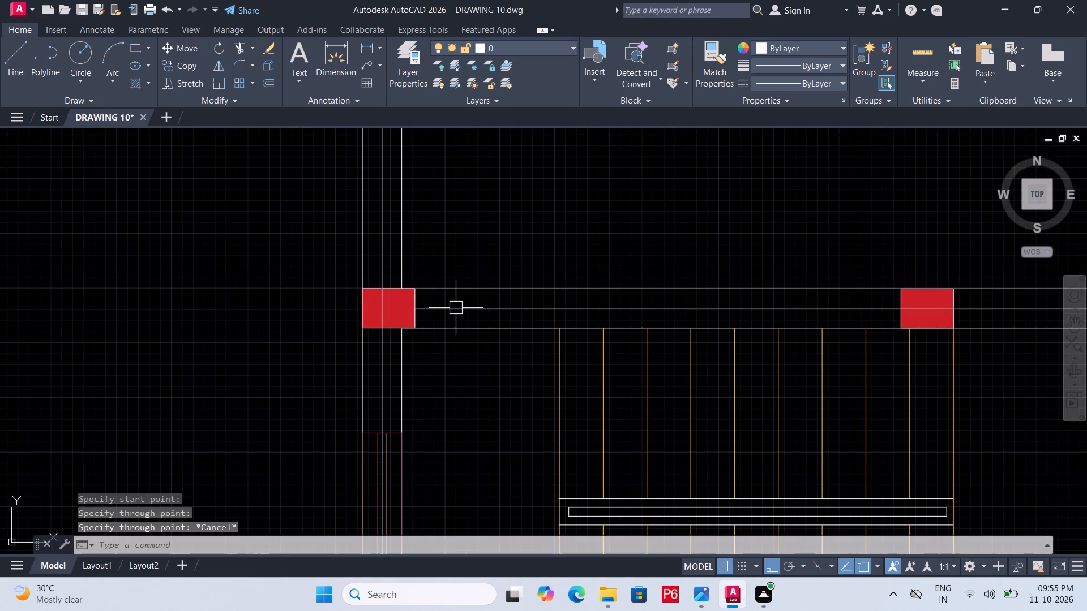
Extend the ray above the staircase back to the outer wall's vertical construction line, and save the drawing.
{"action": "type", "text": "EX"}
{"action": "key", "text": "space"}
{"action": "key", "text": "space"}
{"action": "left_click", "coordinate": [455, 308]}
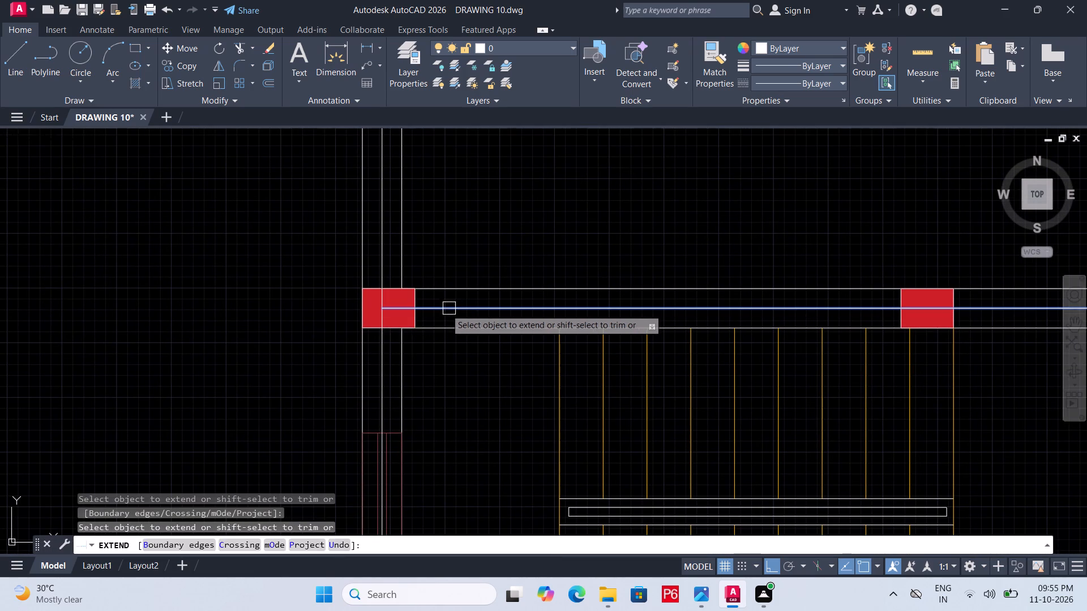
{"action": "key", "text": "ctrl+s"}
{"action": "key", "text": "ctrl+s"}
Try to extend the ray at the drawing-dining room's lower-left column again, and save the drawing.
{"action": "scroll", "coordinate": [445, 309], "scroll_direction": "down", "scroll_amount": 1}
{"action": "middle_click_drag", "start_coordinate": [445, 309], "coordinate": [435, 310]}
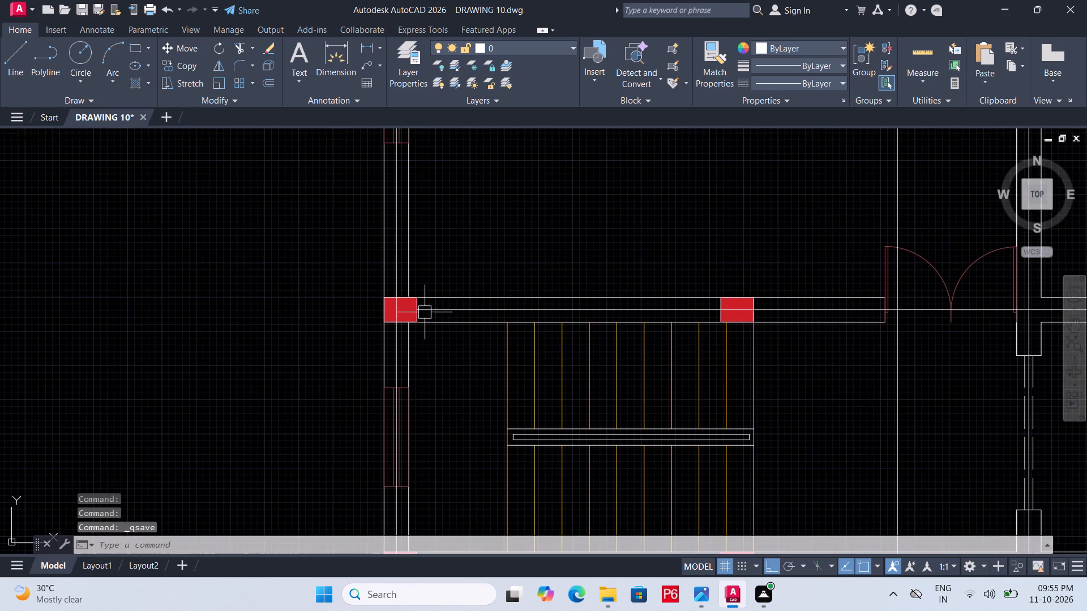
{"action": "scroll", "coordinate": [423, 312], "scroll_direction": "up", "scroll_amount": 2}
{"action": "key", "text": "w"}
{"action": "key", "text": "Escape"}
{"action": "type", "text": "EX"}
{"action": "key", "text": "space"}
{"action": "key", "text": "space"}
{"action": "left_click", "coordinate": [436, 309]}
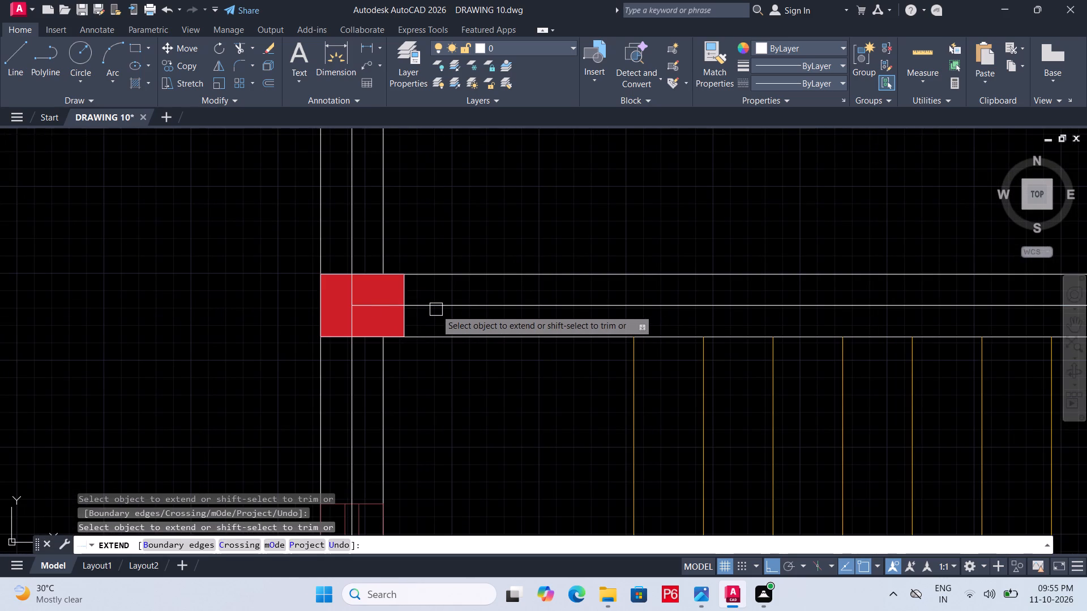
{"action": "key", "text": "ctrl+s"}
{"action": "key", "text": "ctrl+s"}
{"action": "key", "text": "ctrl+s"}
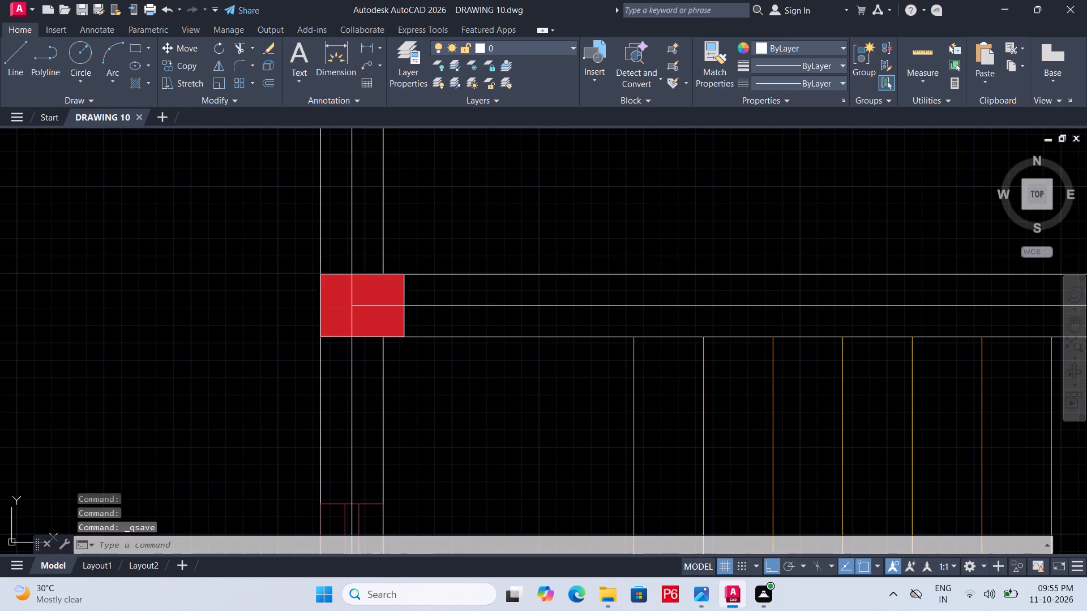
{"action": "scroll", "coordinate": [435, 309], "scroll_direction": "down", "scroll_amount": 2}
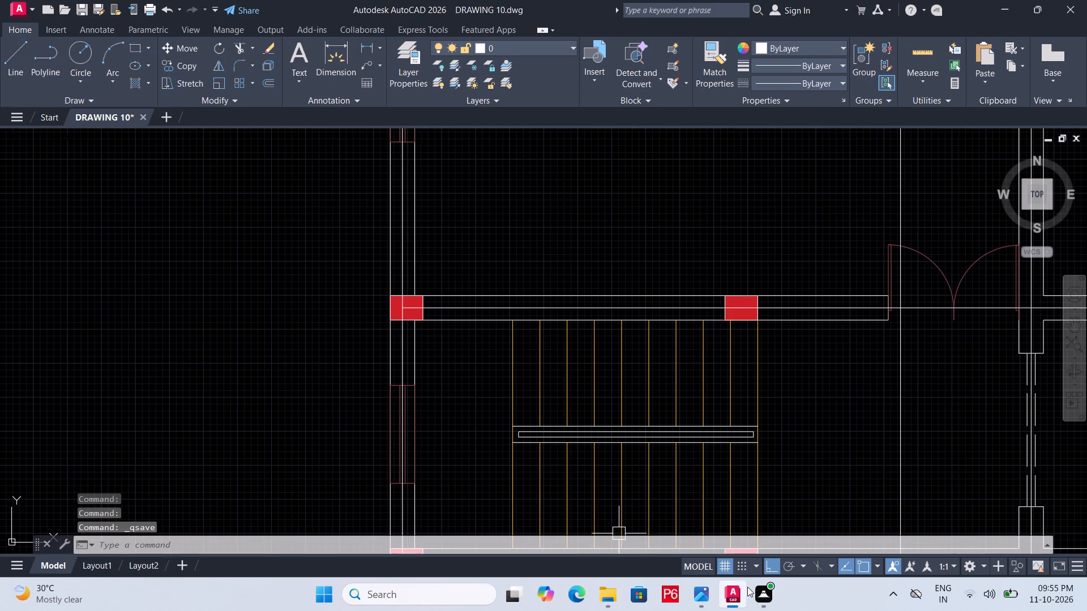
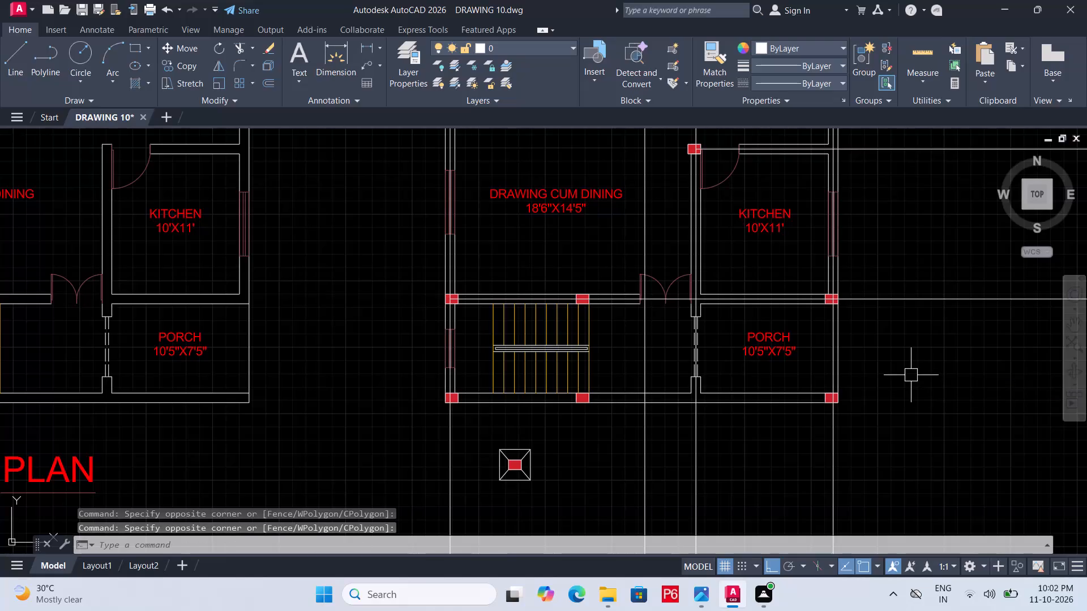
Save the drawing.
{"action": "double_click", "coordinate": [924, 376]}
{"action": "key", "text": "ctrl+s"}
{"action": "key", "text": "ctrl+s"}
{"action": "key", "text": "ctrl+s"}
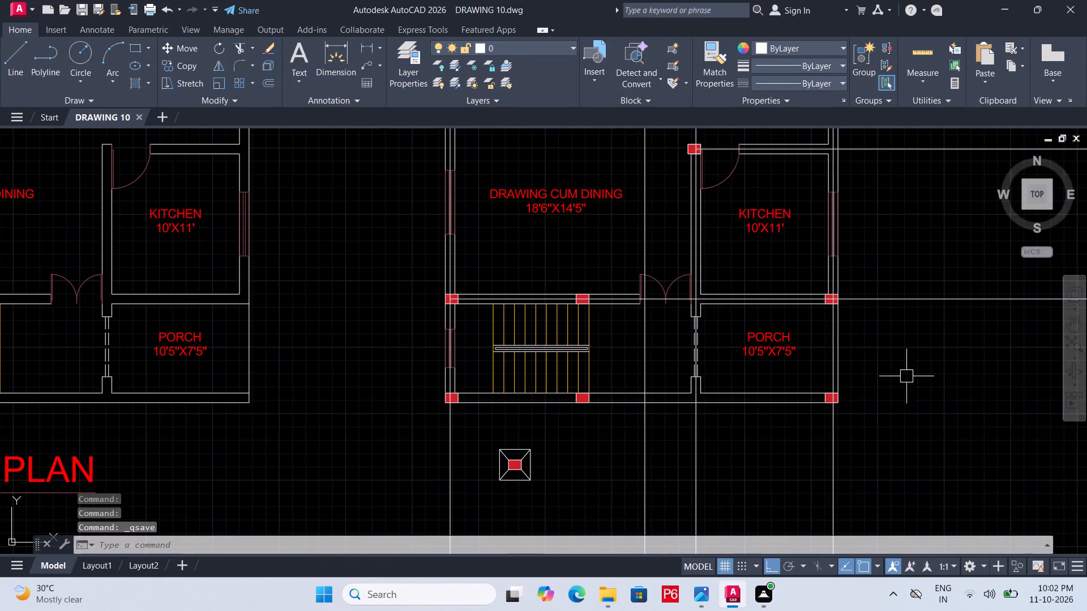
{"action": "key", "text": "ctrl+s"}
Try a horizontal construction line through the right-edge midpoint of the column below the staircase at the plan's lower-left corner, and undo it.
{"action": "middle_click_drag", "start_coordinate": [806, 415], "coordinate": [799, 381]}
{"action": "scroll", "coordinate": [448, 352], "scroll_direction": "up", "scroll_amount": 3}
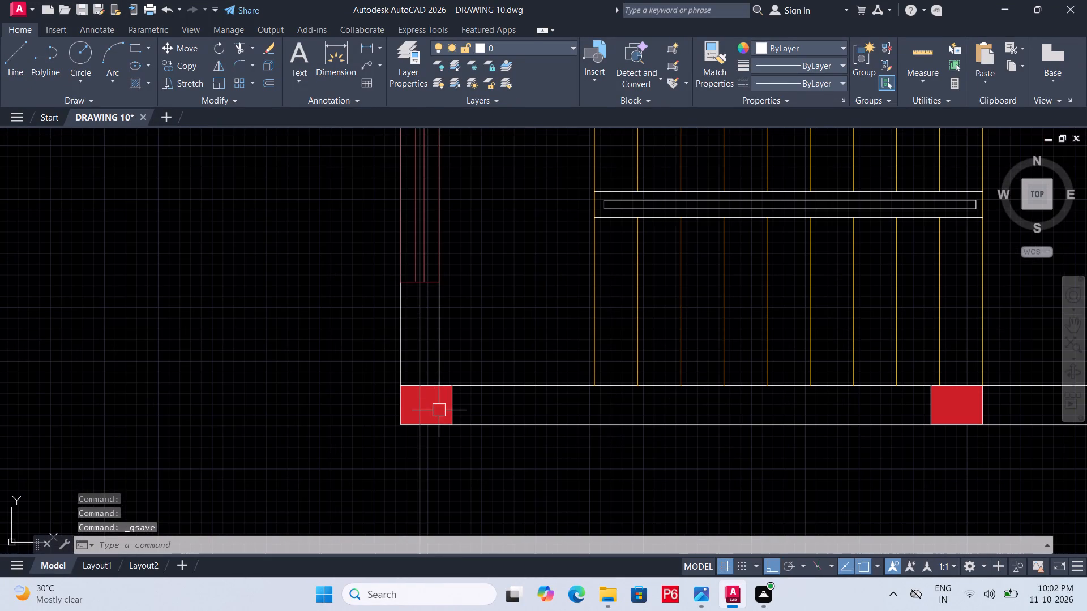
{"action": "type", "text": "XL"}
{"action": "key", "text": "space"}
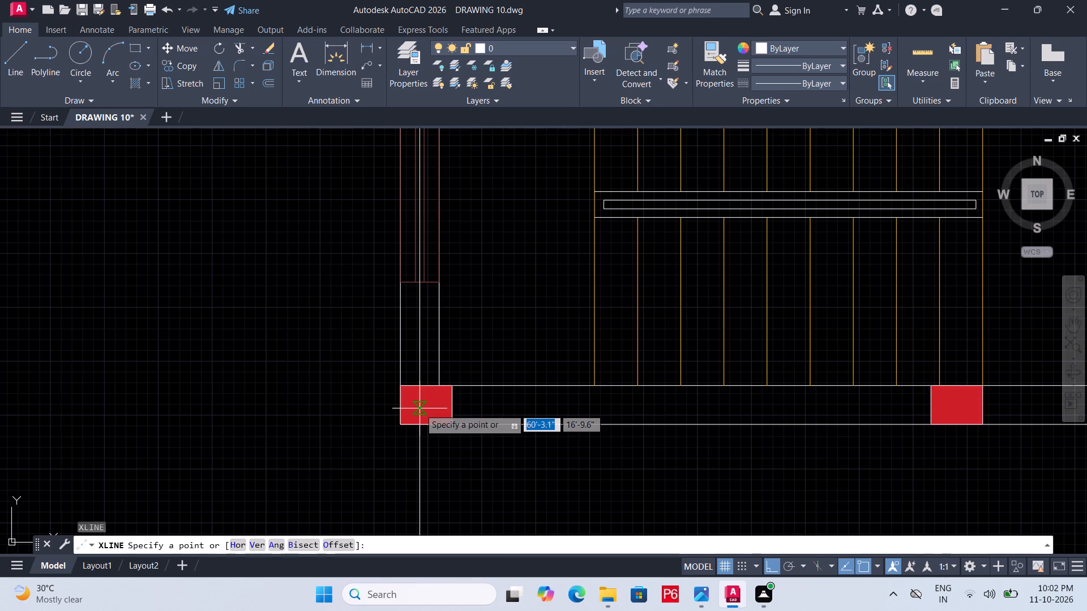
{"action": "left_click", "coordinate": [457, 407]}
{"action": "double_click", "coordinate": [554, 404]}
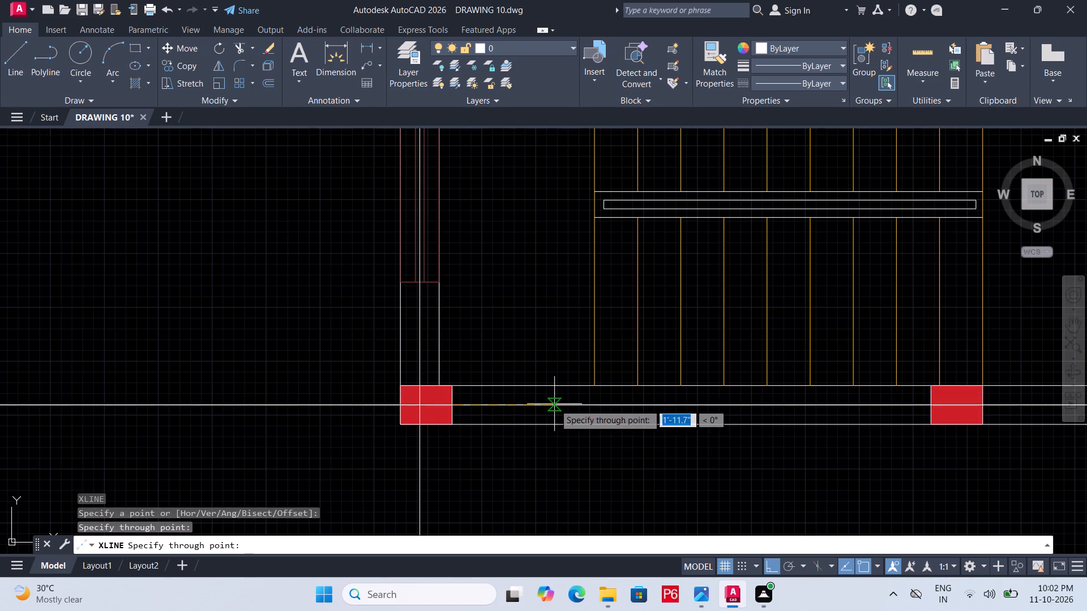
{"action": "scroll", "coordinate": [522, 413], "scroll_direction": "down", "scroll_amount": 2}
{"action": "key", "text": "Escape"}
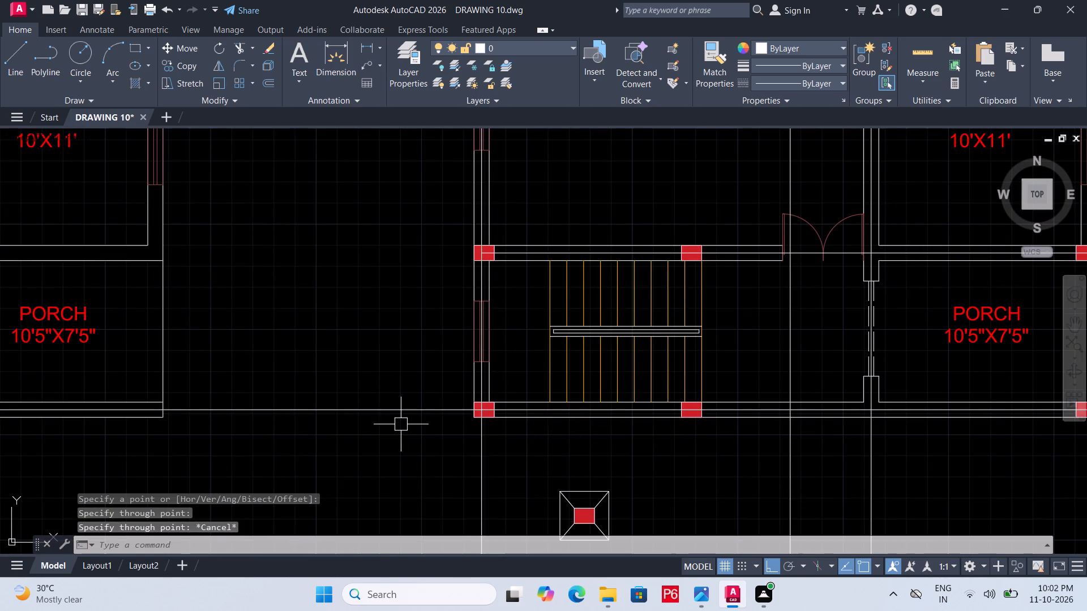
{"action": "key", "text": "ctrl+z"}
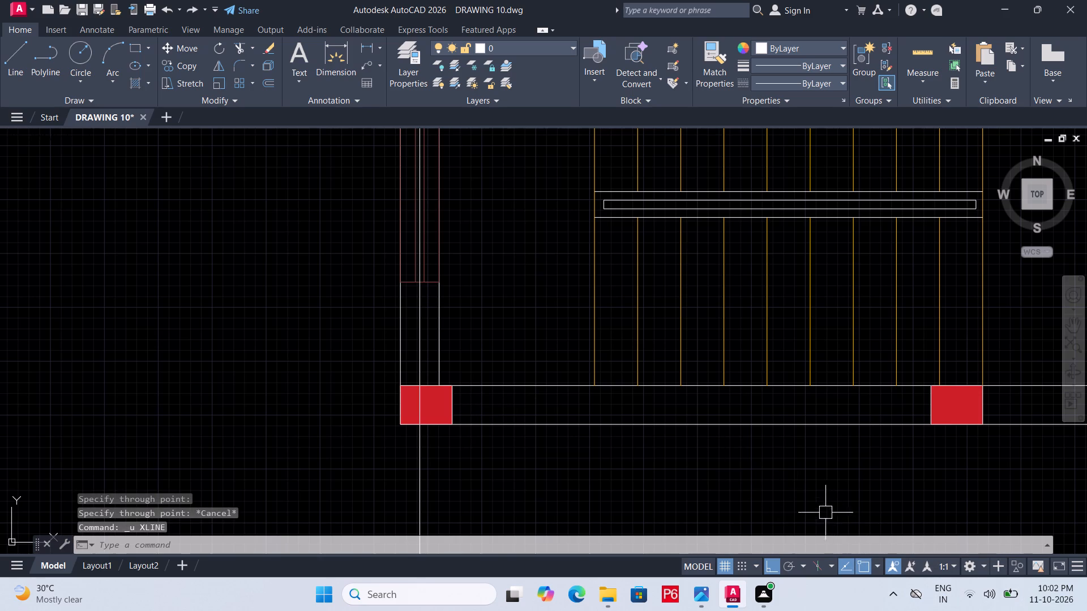
Draw a horizontal ray along the wall below the staircase from the right-edge midpoint of the plan's lower-left corner column, and save the drawing.
{"action": "type", "text": "RA"}
{"action": "type", "text": "Y"}
{"action": "key", "text": "space"}
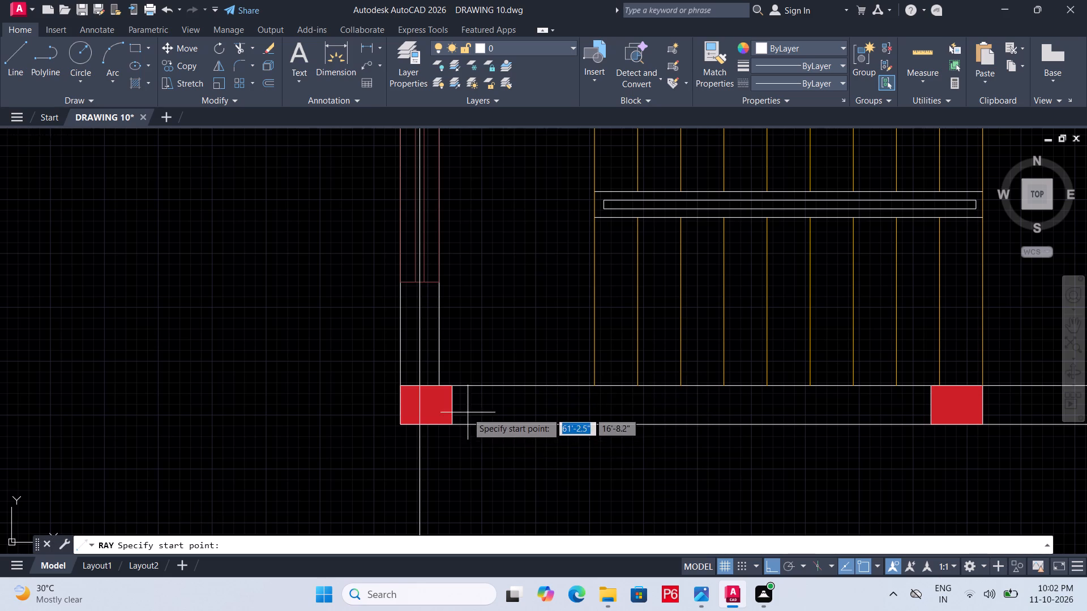
{"action": "left_click", "coordinate": [456, 407]}
{"action": "double_click", "coordinate": [532, 410]}
{"action": "key", "text": "Escape"}
{"action": "scroll", "coordinate": [509, 416], "scroll_direction": "down", "scroll_amount": 1}
{"action": "middle_click_drag", "start_coordinate": [508, 416], "coordinate": [499, 417]}
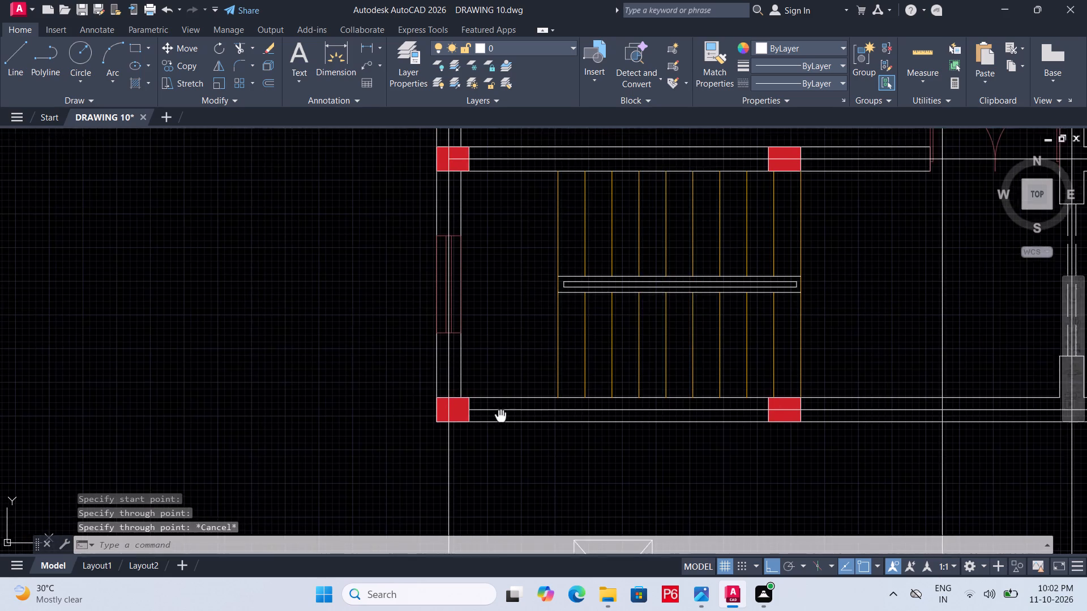
{"action": "middle_click_drag", "start_coordinate": [499, 417], "coordinate": [467, 418]}
{"action": "key", "text": "ctrl+s"}
{"action": "key", "text": "ctrl+s"}
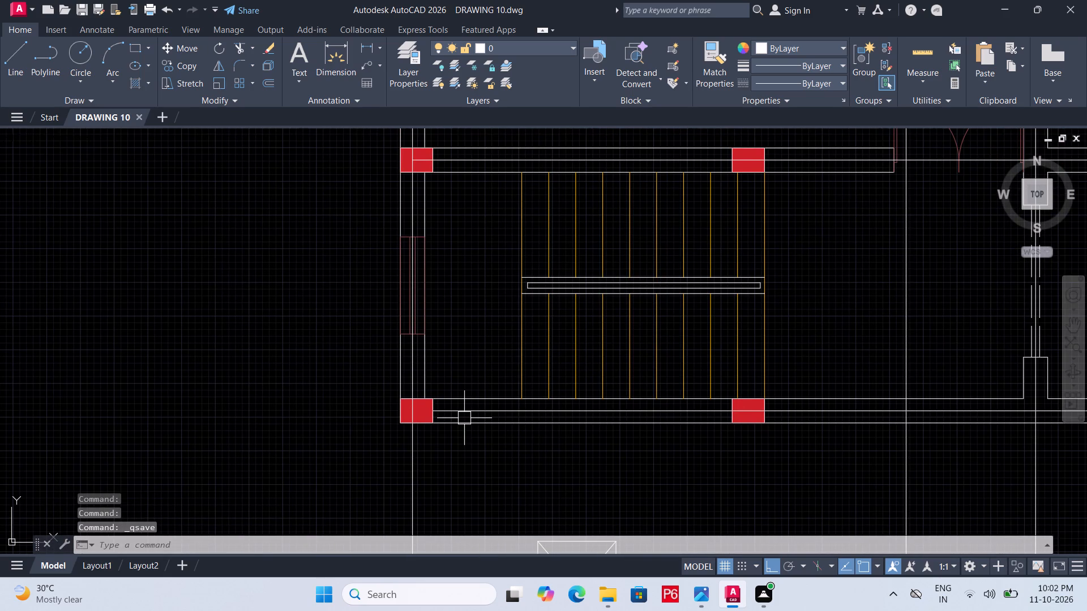
{"action": "key", "text": "ctrl+s"}
{"action": "key", "text": "ctrl+s"}
Extend the ray below the staircase back to the outer wall's vertical construction line, and save the drawing.
{"action": "scroll", "coordinate": [467, 420], "scroll_direction": "down", "scroll_amount": 2}
{"action": "middle_click_drag", "start_coordinate": [614, 416], "coordinate": [490, 445]}
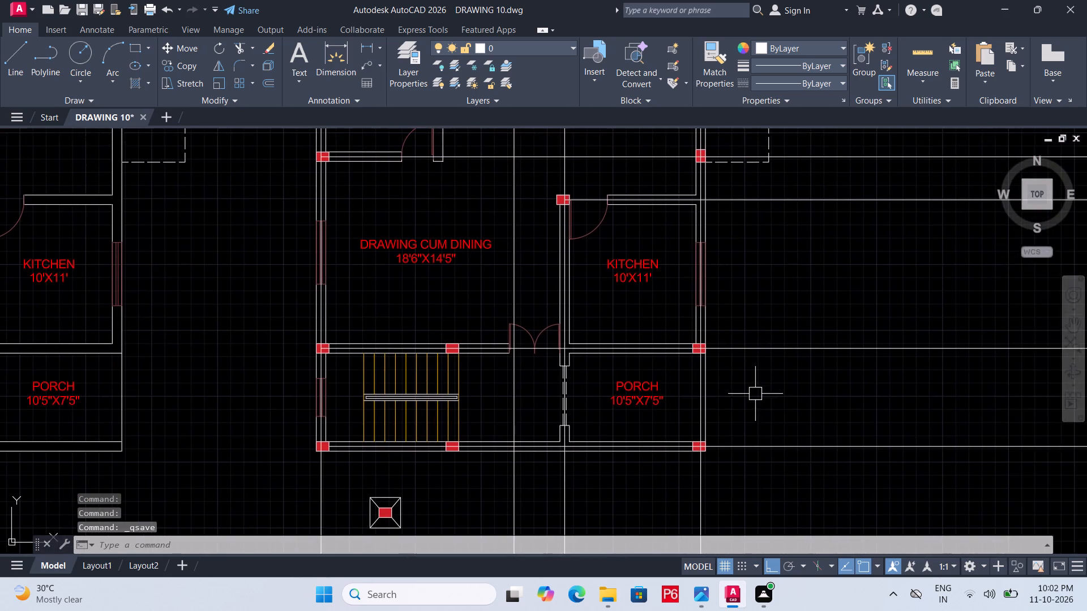
{"action": "middle_click_drag", "start_coordinate": [759, 394], "coordinate": [770, 547]}
{"action": "scroll", "coordinate": [759, 394], "scroll_direction": "down", "scroll_amount": 1}
{"action": "scroll", "coordinate": [527, 212], "scroll_direction": "up", "scroll_amount": 1}
{"action": "middle_click_drag", "start_coordinate": [527, 212], "coordinate": [540, 238]}
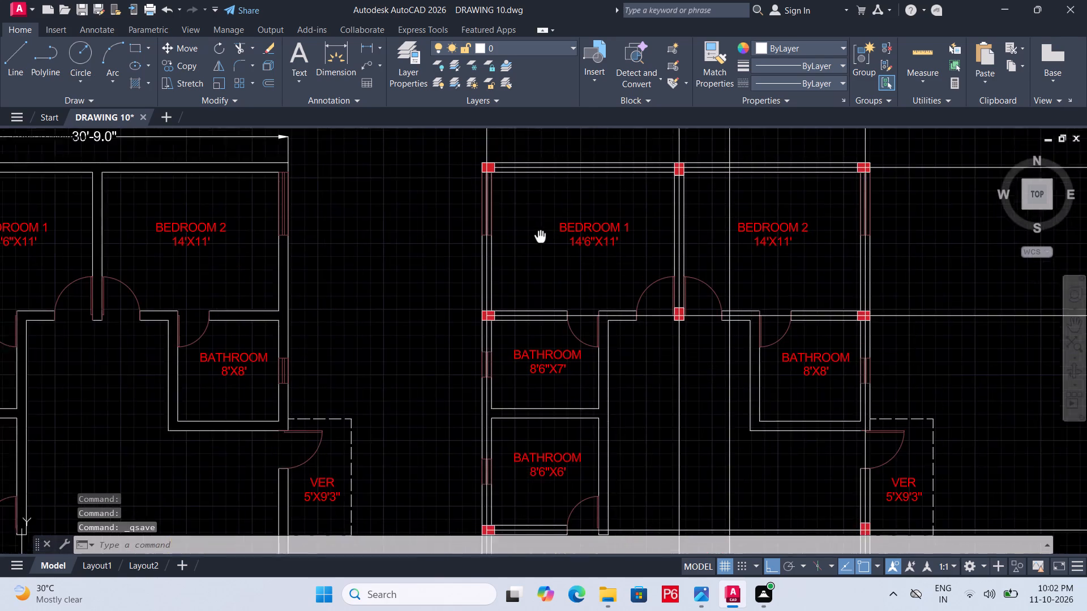
{"action": "middle_click_drag", "start_coordinate": [540, 238], "coordinate": [549, 99]}
{"action": "middle_click_drag", "start_coordinate": [558, 362], "coordinate": [561, 190]}
{"action": "middle_click_drag", "start_coordinate": [568, 350], "coordinate": [568, 237]}
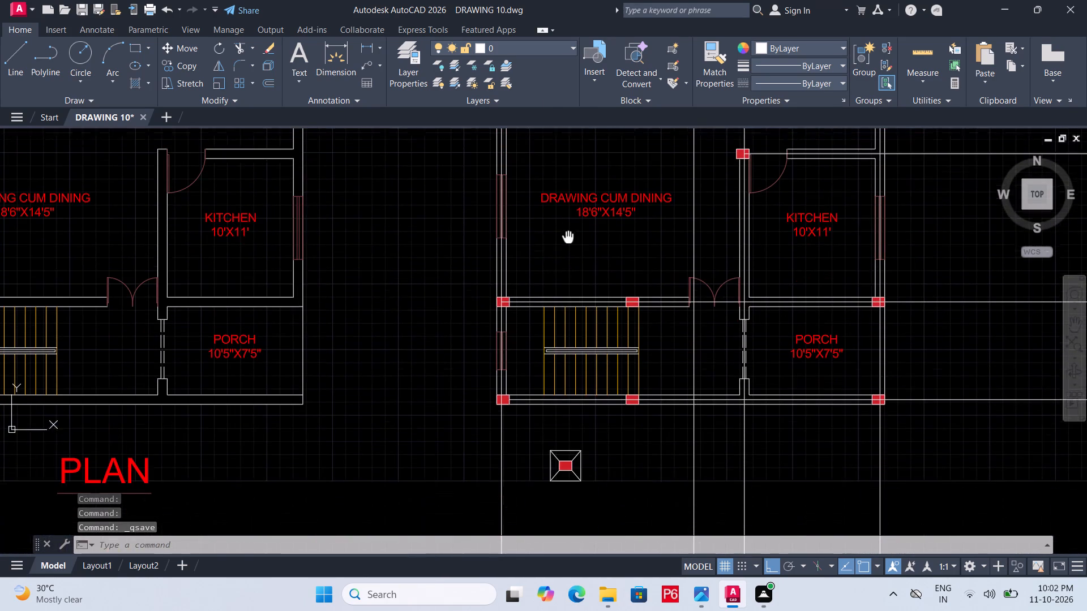
{"action": "middle_click_drag", "start_coordinate": [568, 237], "coordinate": [568, 229]}
{"action": "scroll", "coordinate": [511, 393], "scroll_direction": "up", "scroll_amount": 5}
{"action": "type", "text": "EX"}
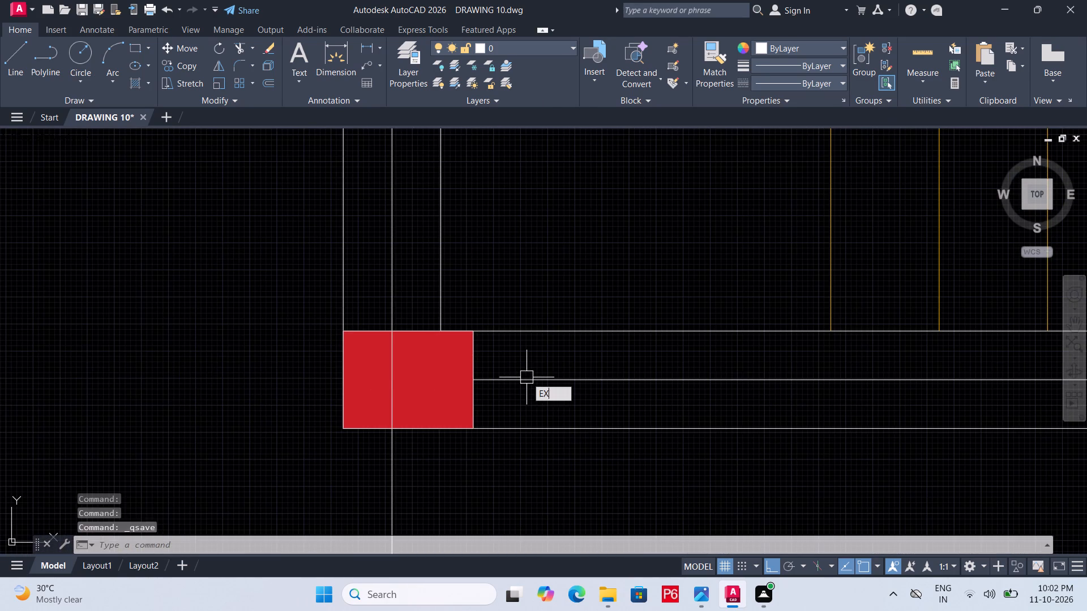
{"action": "key", "text": "space"}
{"action": "key", "text": "space"}
{"action": "left_click", "coordinate": [527, 373]}
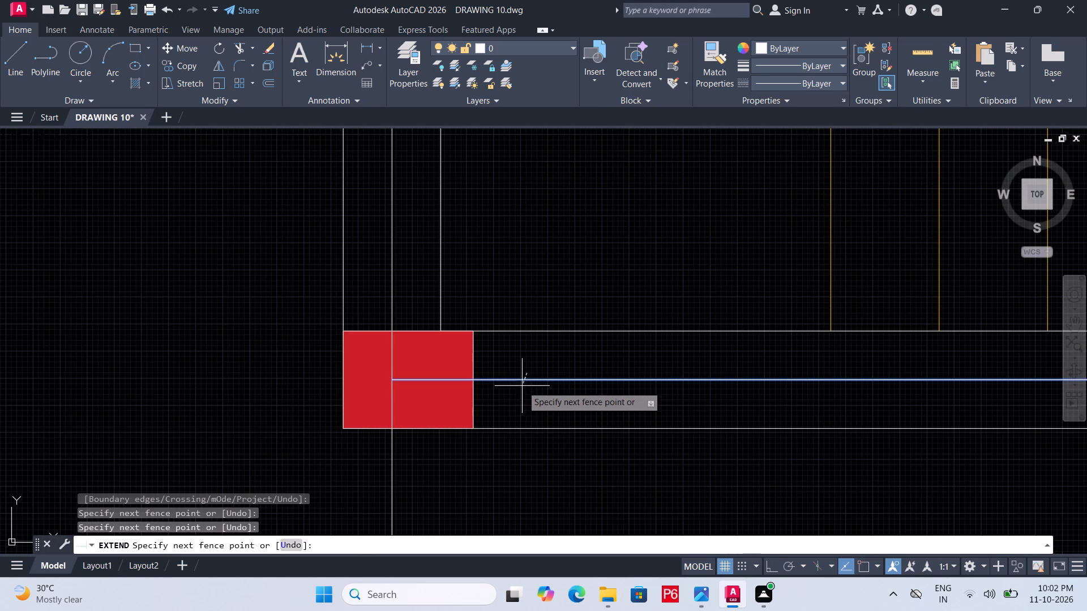
{"action": "left_click", "coordinate": [523, 381]}
{"action": "key", "text": "ctrl+s"}
{"action": "key", "text": "ctrl+s"}
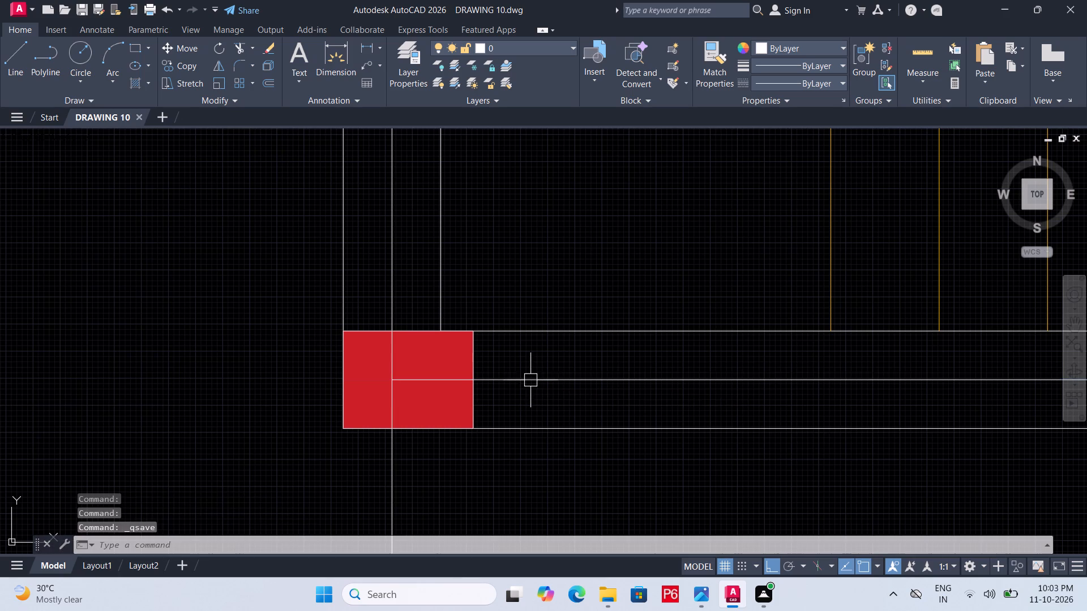
{"action": "key", "text": "ctrl+s"}
{"action": "key", "text": "ctrl+s"}
Review the ray ends at the columns along the outer wall, from the staircase up to Bedroom 1.
{"action": "scroll", "coordinate": [540, 385], "scroll_direction": "down", "scroll_amount": 3}
{"action": "middle_click_drag", "start_coordinate": [560, 353], "coordinate": [525, 481]}
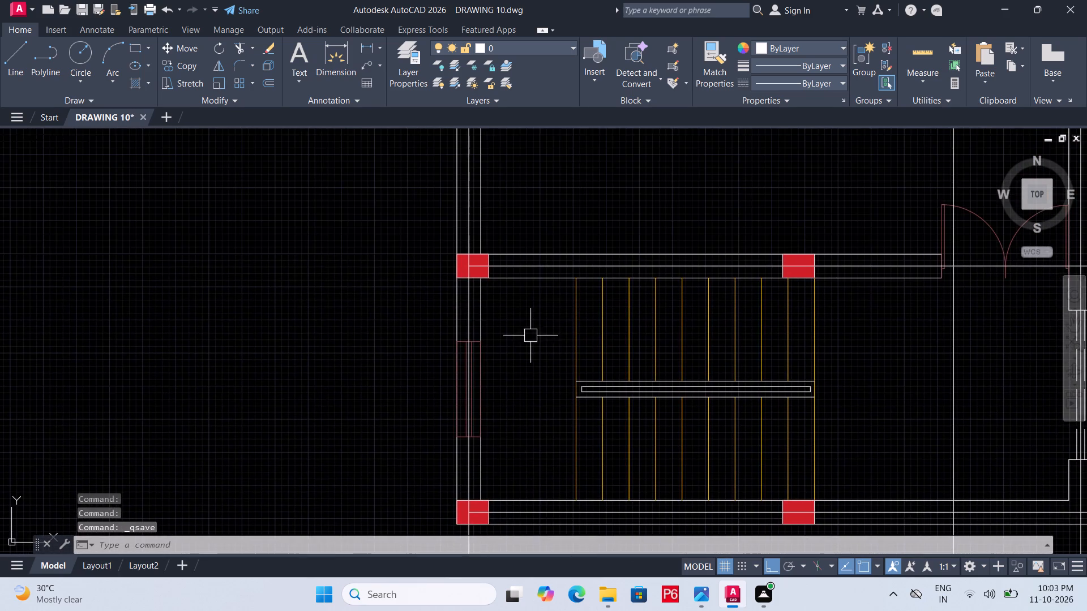
{"action": "middle_click_drag", "start_coordinate": [538, 295], "coordinate": [547, 539]}
{"action": "middle_click_drag", "start_coordinate": [562, 226], "coordinate": [570, 471]}
{"action": "middle_click_drag", "start_coordinate": [566, 270], "coordinate": [567, 279]}
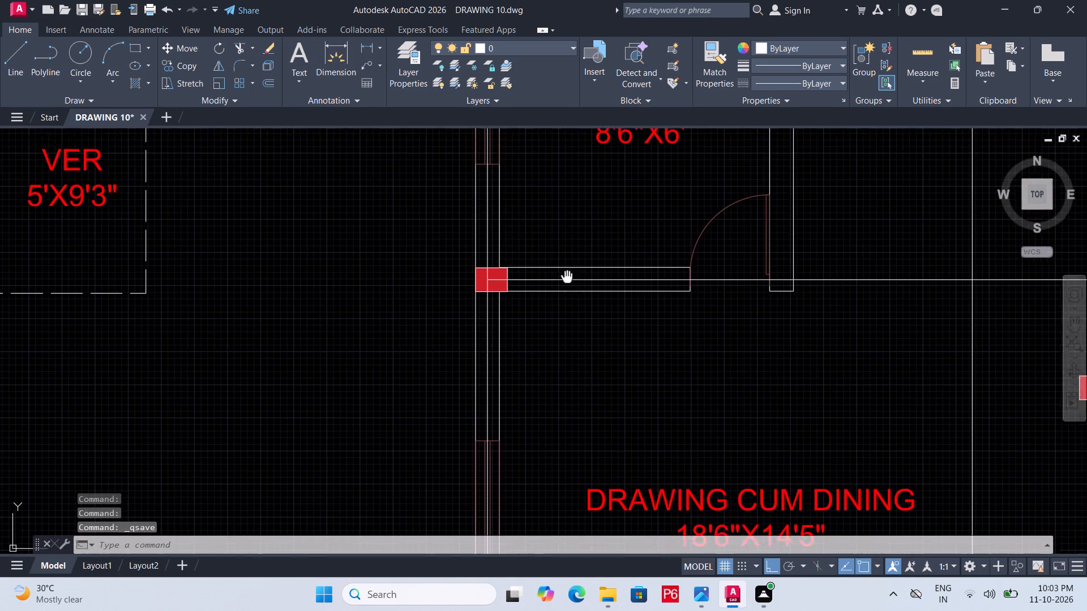
{"action": "middle_click_drag", "start_coordinate": [567, 279], "coordinate": [559, 515]}
{"action": "middle_click_drag", "start_coordinate": [564, 227], "coordinate": [523, 485]}
{"action": "middle_click_drag", "start_coordinate": [667, 325], "coordinate": [656, 462]}
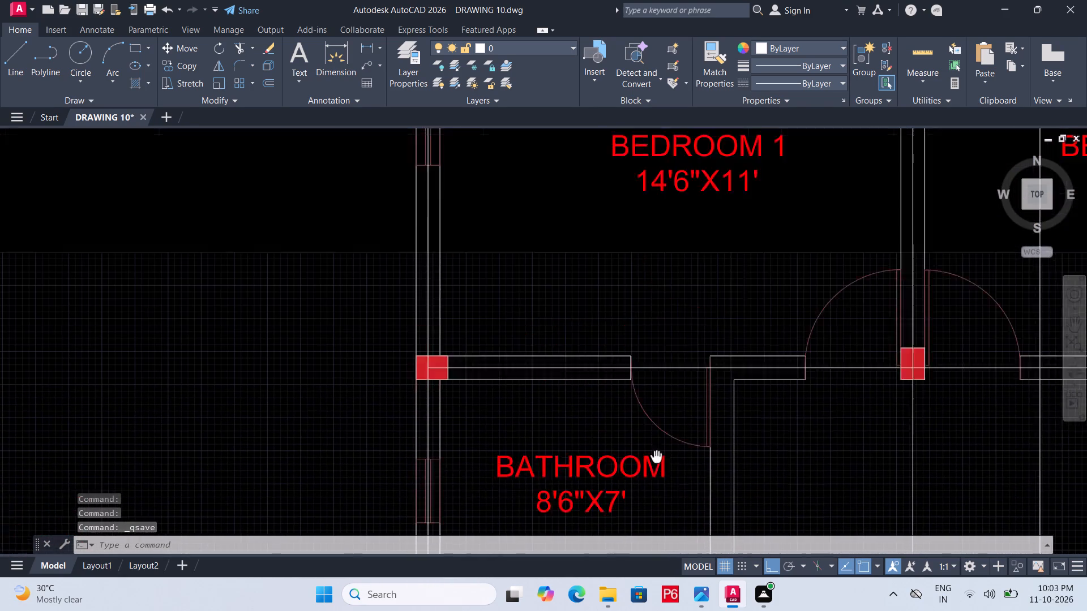
{"action": "middle_click_drag", "start_coordinate": [656, 462], "coordinate": [646, 523]}
{"action": "scroll", "coordinate": [646, 523], "scroll_direction": "down", "scroll_amount": 1}
{"action": "middle_click_drag", "start_coordinate": [586, 359], "coordinate": [583, 294]}
{"action": "scroll", "coordinate": [552, 226], "scroll_direction": "down", "scroll_amount": 2}
{"action": "middle_click_drag", "start_coordinate": [539, 269], "coordinate": [528, 132]}
{"action": "scroll", "coordinate": [536, 263], "scroll_direction": "down", "scroll_amount": 1}
{"action": "scroll", "coordinate": [553, 384], "scroll_direction": "up", "scroll_amount": 2}
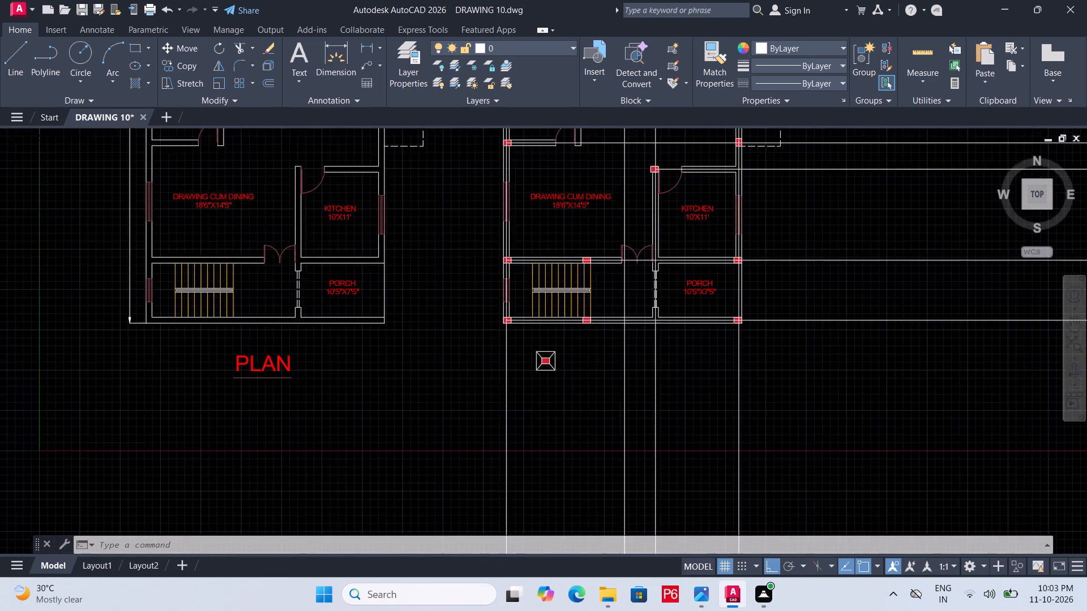
Copy the footing block, by the centre of its red column, to just above Bedroom 1's upper-left corner, with Ortho off.
{"action": "left_click", "coordinate": [522, 324]}
{"action": "left_click", "coordinate": [588, 394]}
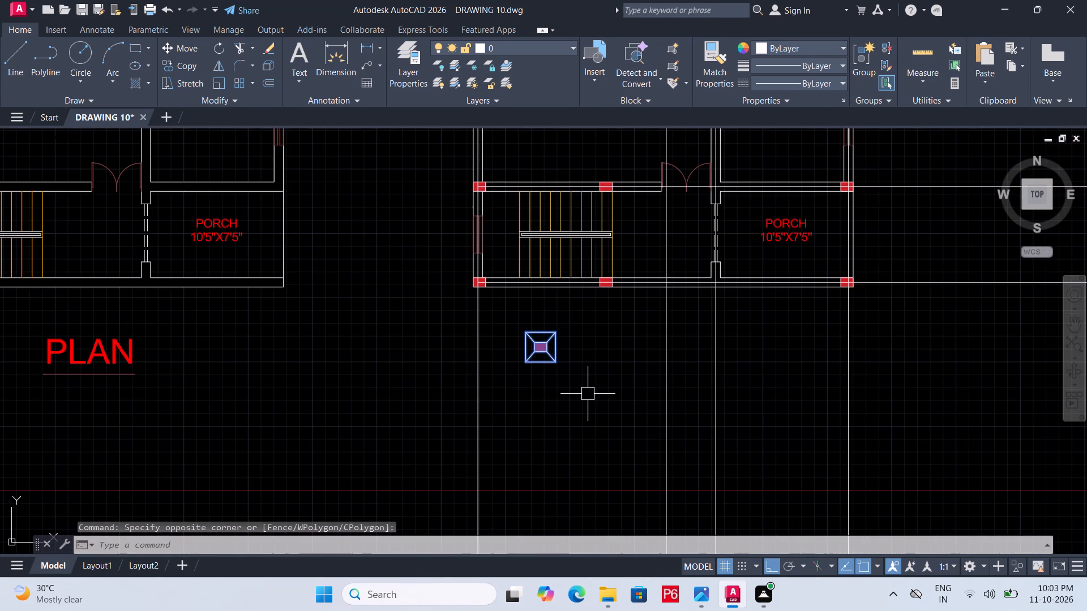
{"action": "scroll", "coordinate": [533, 357], "scroll_direction": "up", "scroll_amount": 4}
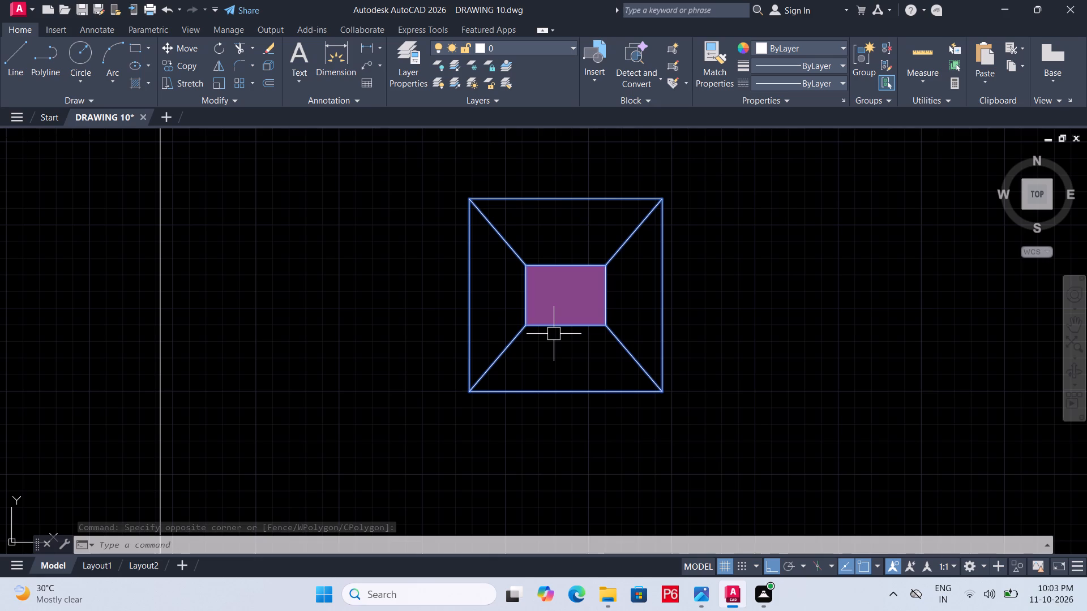
{"action": "type", "text": "CO"}
{"action": "key", "text": "space"}
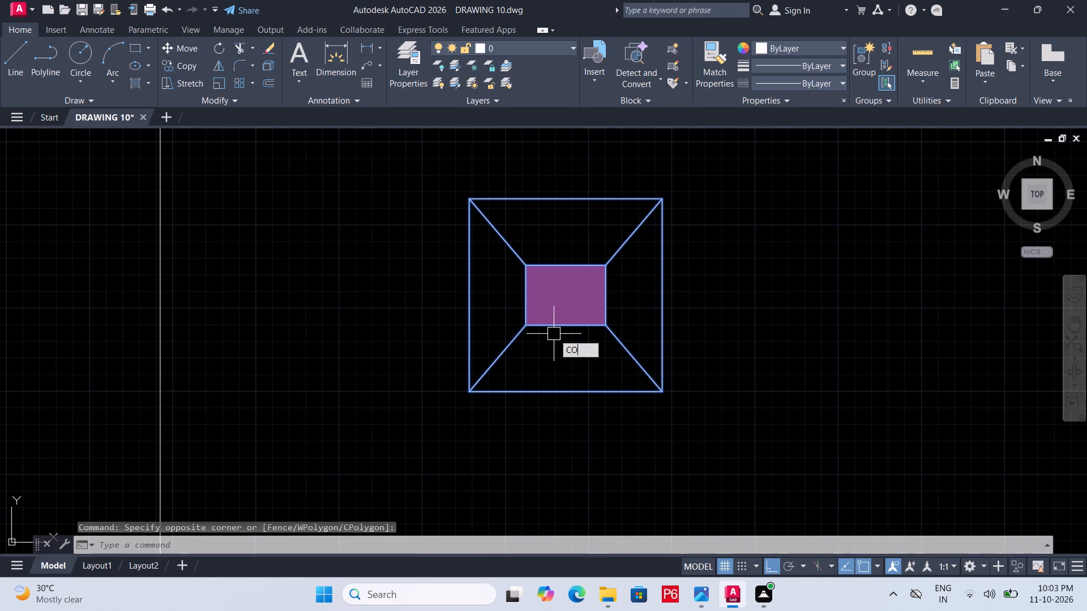
{"action": "left_click", "coordinate": [566, 295]}
{"action": "scroll", "coordinate": [585, 265], "scroll_direction": "down", "scroll_amount": 5}
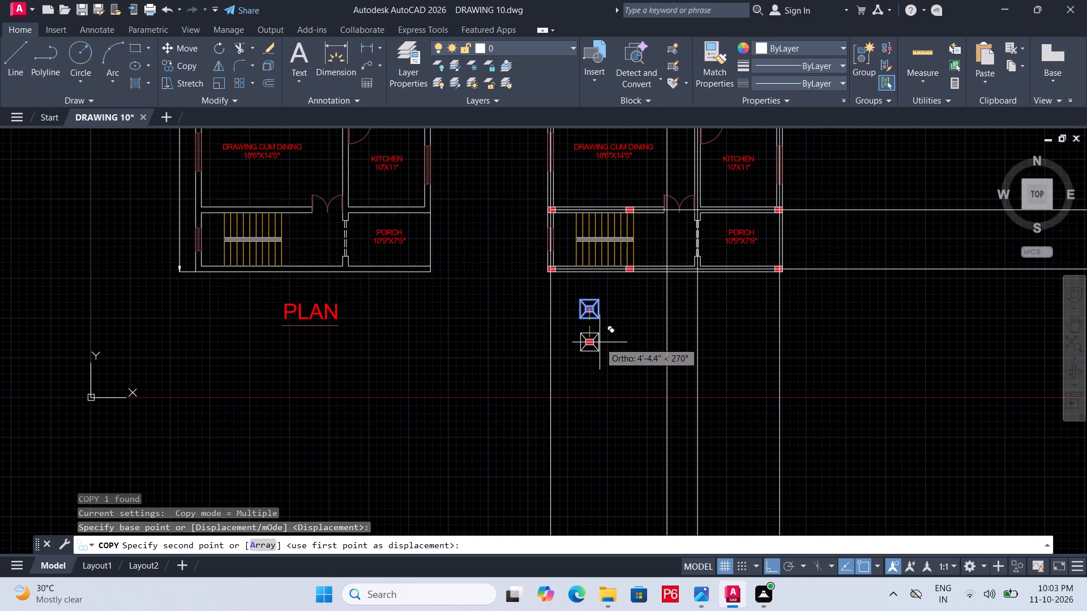
{"action": "key", "text": "F8"}
{"action": "middle_click_drag", "start_coordinate": [524, 251], "coordinate": [525, 500]}
{"action": "middle_click_drag", "start_coordinate": [563, 164], "coordinate": [565, 187]}
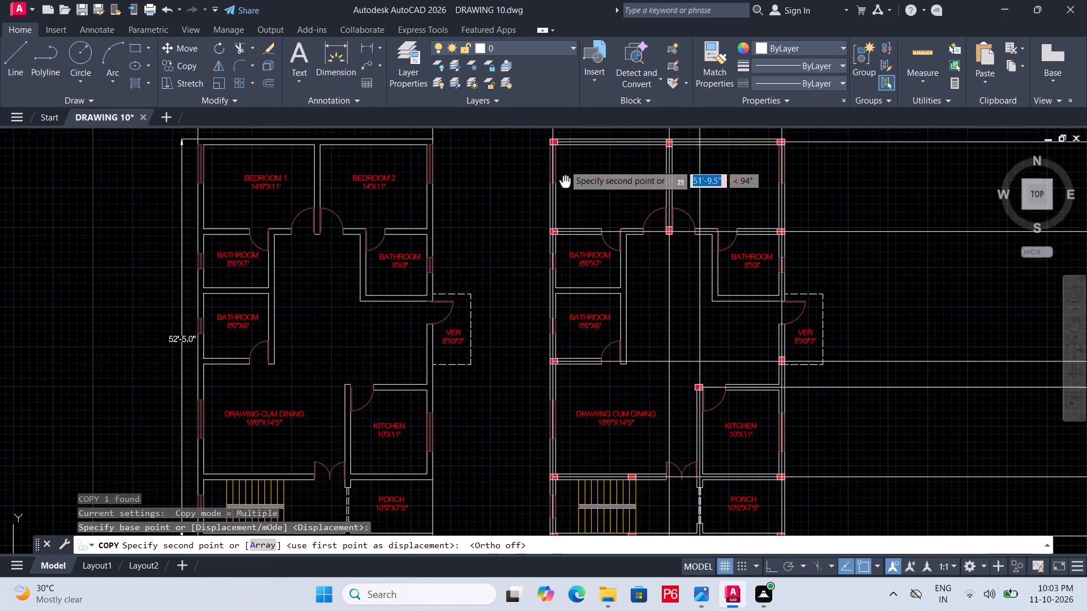
{"action": "middle_click_drag", "start_coordinate": [565, 187], "coordinate": [565, 371]}
{"action": "scroll", "coordinate": [549, 337], "scroll_direction": "up", "scroll_amount": 5}
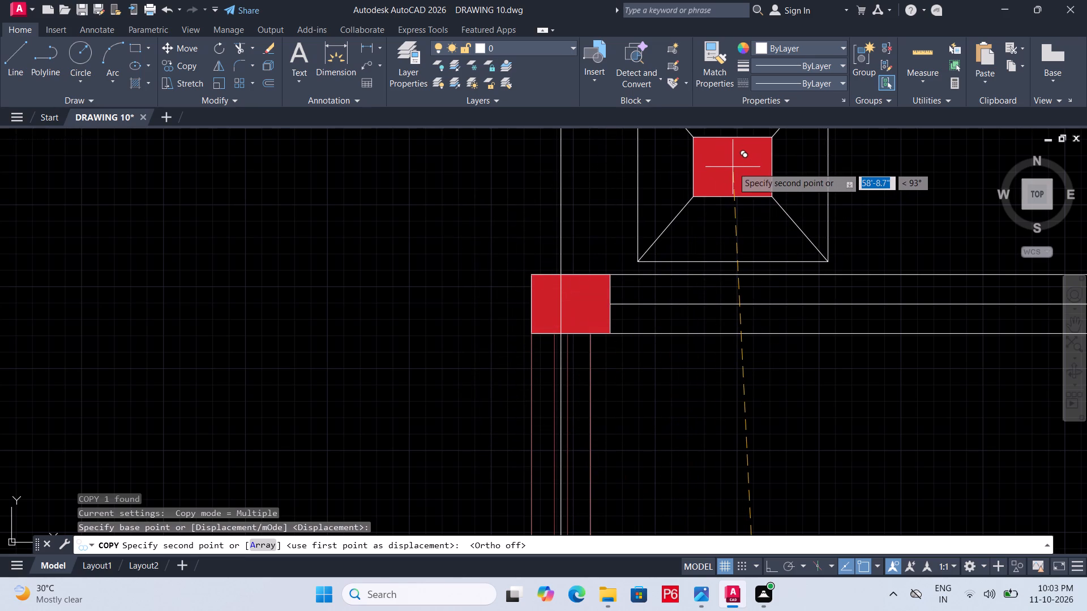
{"action": "left_click", "coordinate": [733, 167]}
{"action": "key", "text": "Escape"}
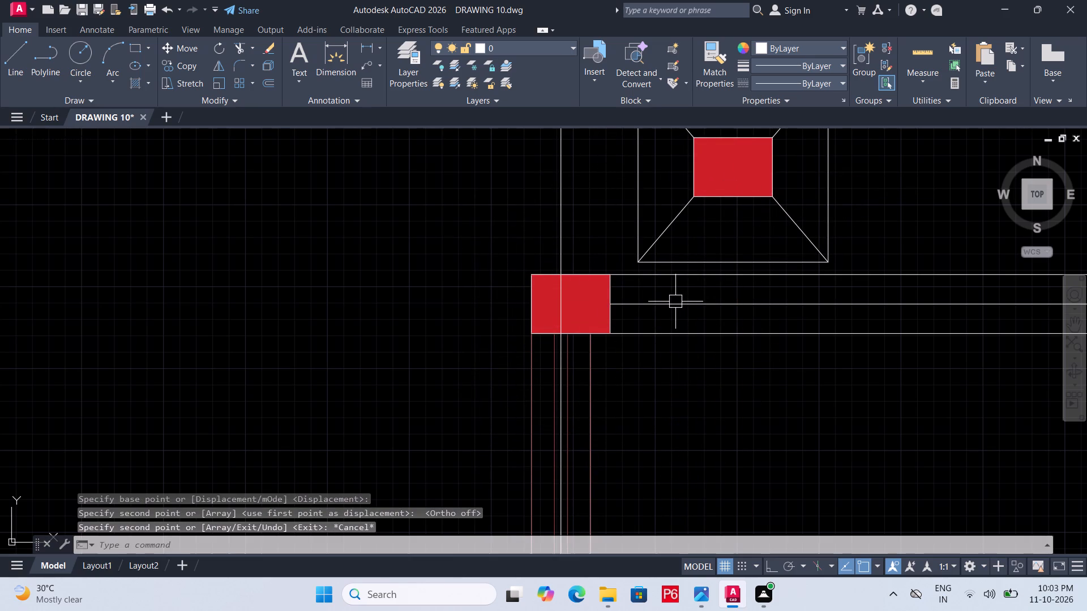
Extend the ray in Bedroom 1's top wall back to the outer wall's vertical construction line, and save the drawing.
{"action": "type", "text": "EX"}
{"action": "key", "text": "space"}
{"action": "key", "text": "space"}
{"action": "left_click", "coordinate": [675, 302]}
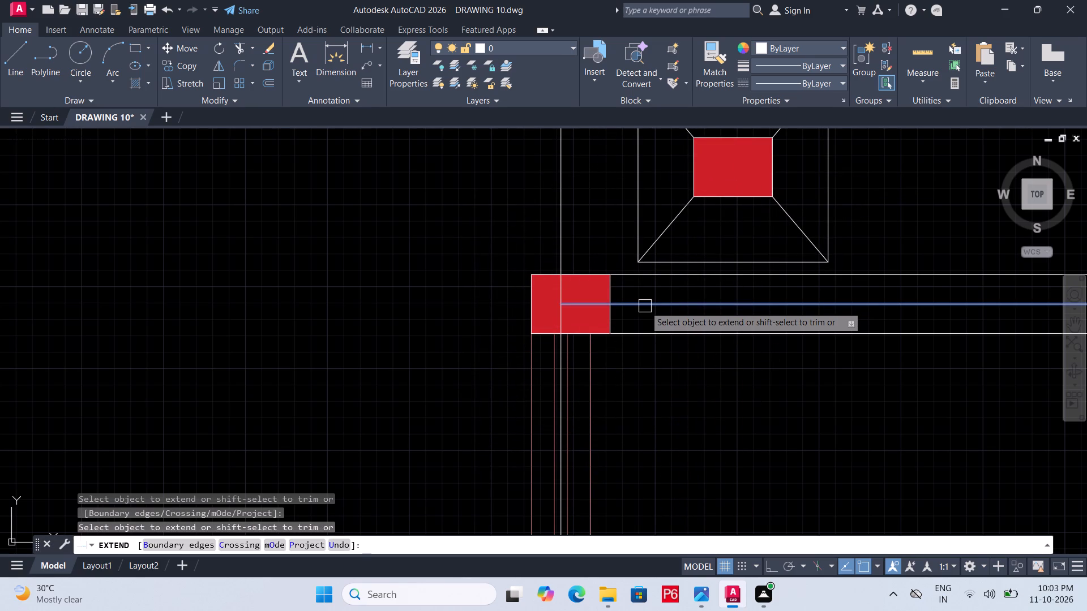
{"action": "key", "text": "ctrl+s"}
{"action": "key", "text": "ctrl+s"}
Delete the column at Bedroom 1's upper-left corner.
{"action": "left_click", "coordinate": [613, 317]}
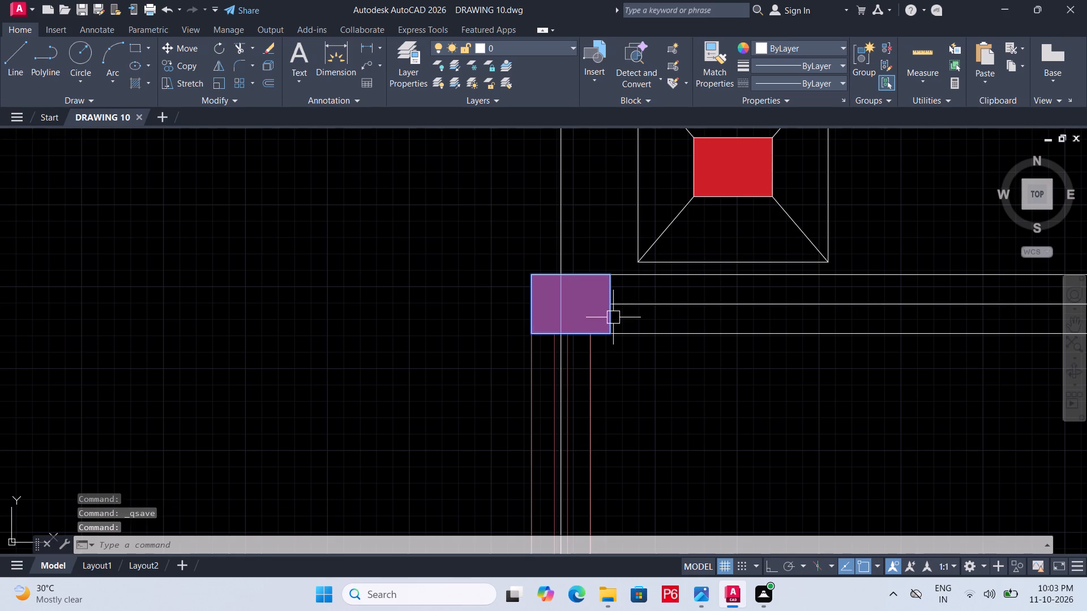
{"action": "key", "text": "Delete"}
Extend the ray in Bedroom 1's top wall to the outer wall's outside face, and save the drawing.
{"action": "type", "text": "EX"}
{"action": "key", "text": "space"}
{"action": "left_click", "coordinate": [652, 300]}
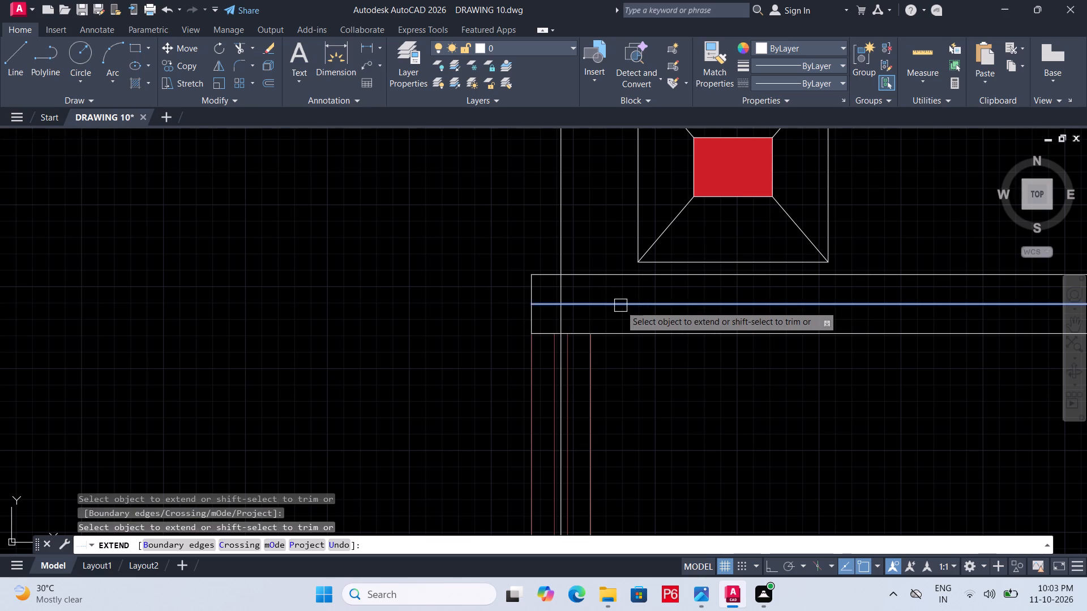
{"action": "left_click", "coordinate": [620, 305]}
{"action": "key", "text": "Escape"}
{"action": "key", "text": "ctrl+s"}
{"action": "key", "text": "ctrl+s"}
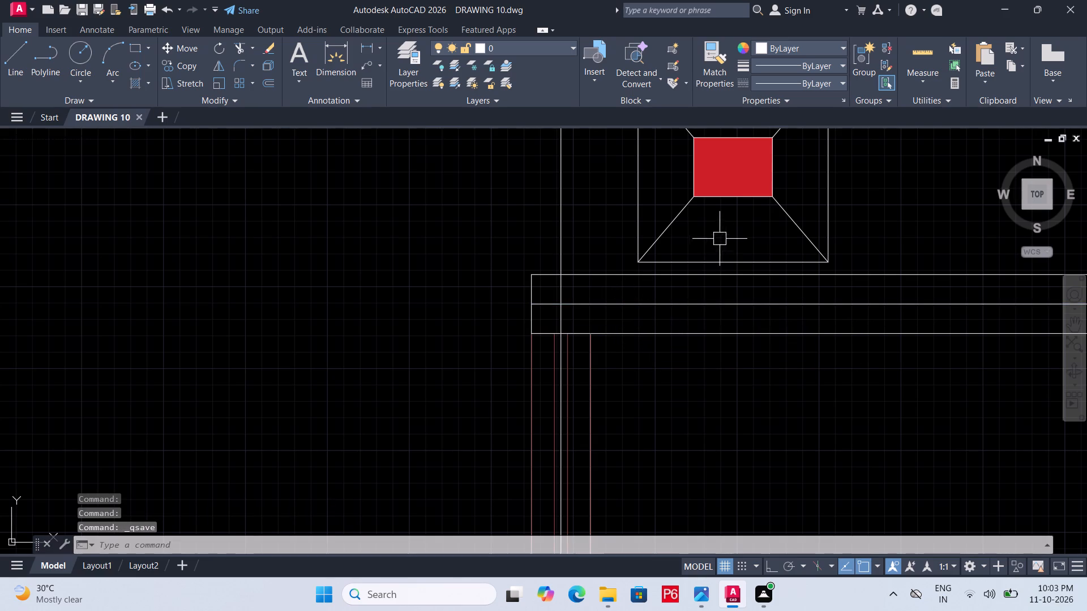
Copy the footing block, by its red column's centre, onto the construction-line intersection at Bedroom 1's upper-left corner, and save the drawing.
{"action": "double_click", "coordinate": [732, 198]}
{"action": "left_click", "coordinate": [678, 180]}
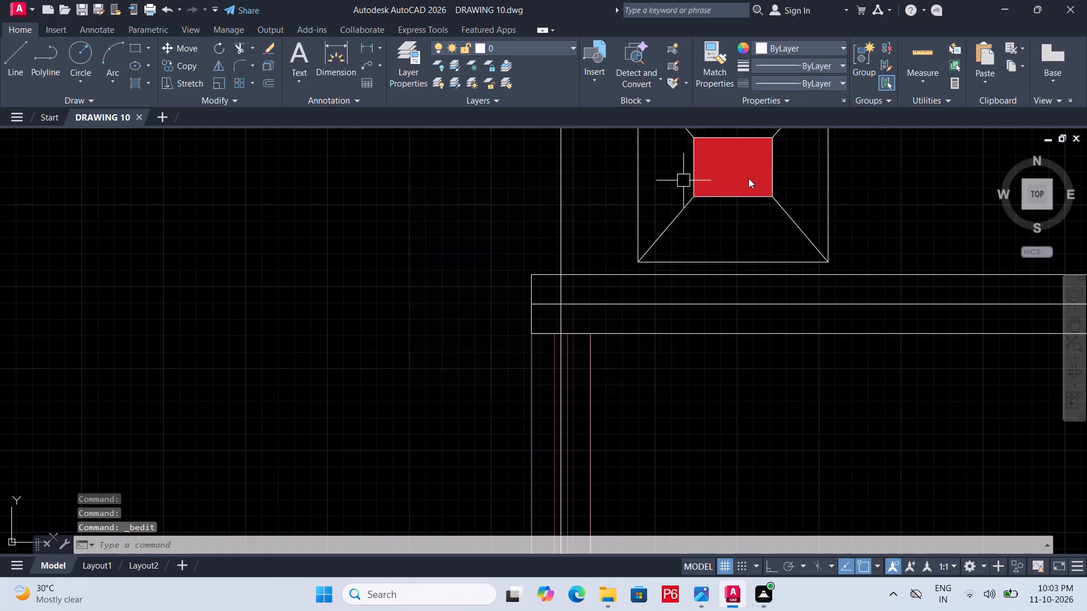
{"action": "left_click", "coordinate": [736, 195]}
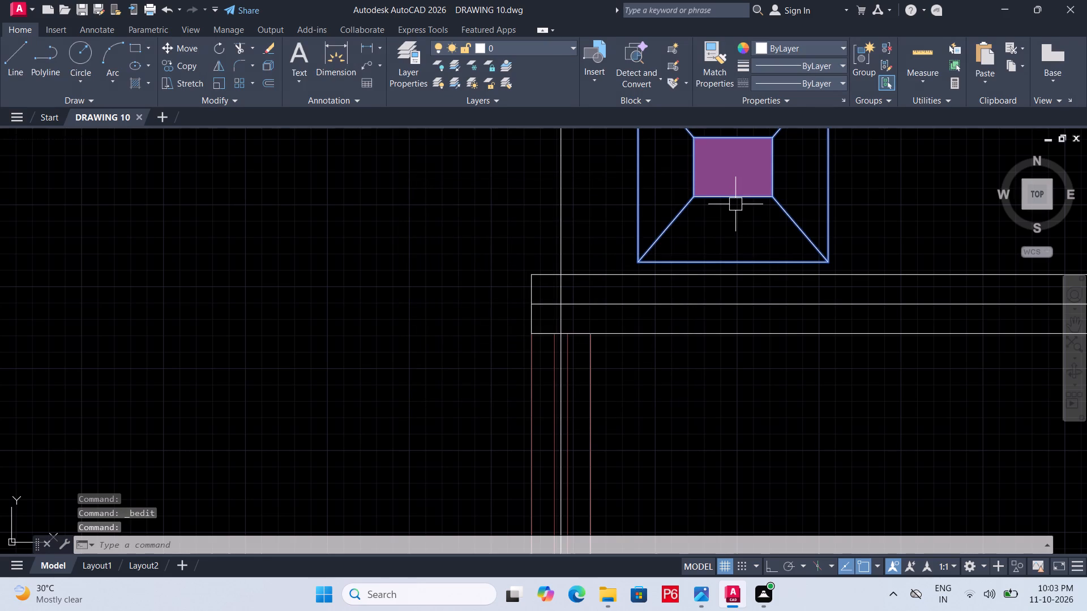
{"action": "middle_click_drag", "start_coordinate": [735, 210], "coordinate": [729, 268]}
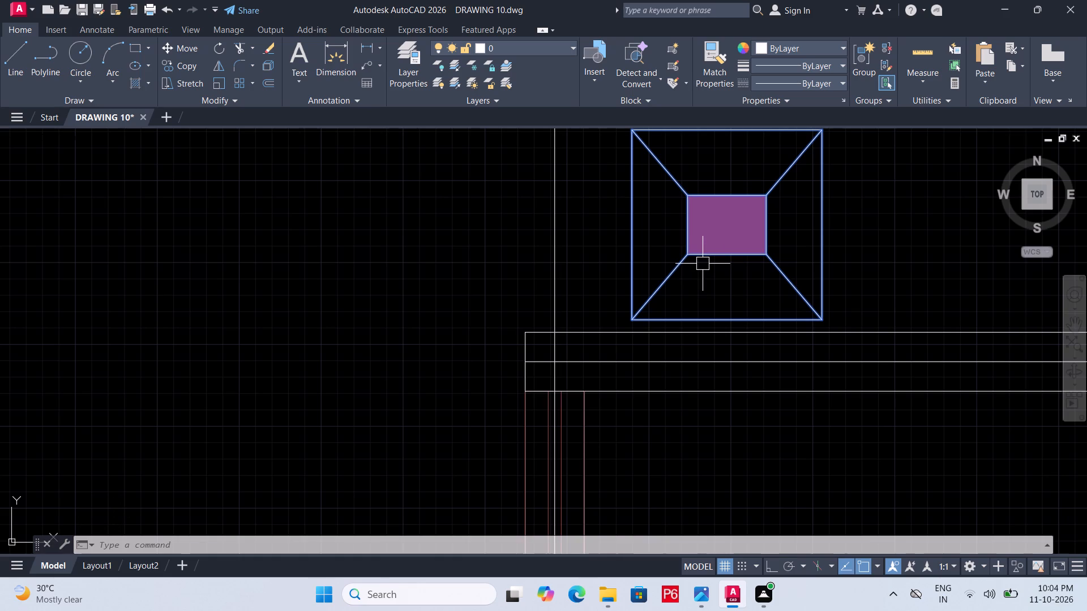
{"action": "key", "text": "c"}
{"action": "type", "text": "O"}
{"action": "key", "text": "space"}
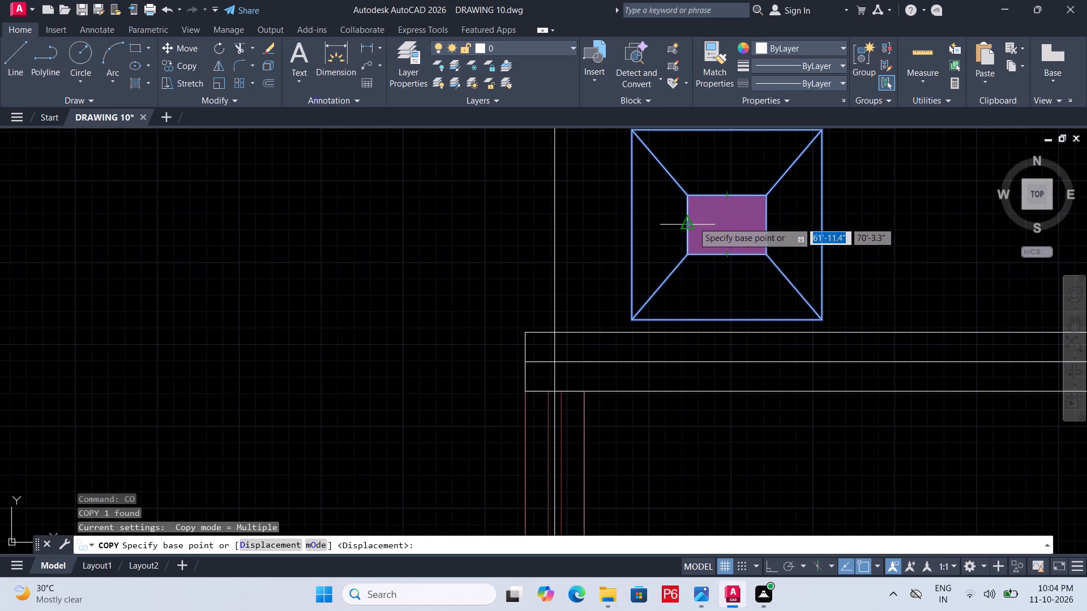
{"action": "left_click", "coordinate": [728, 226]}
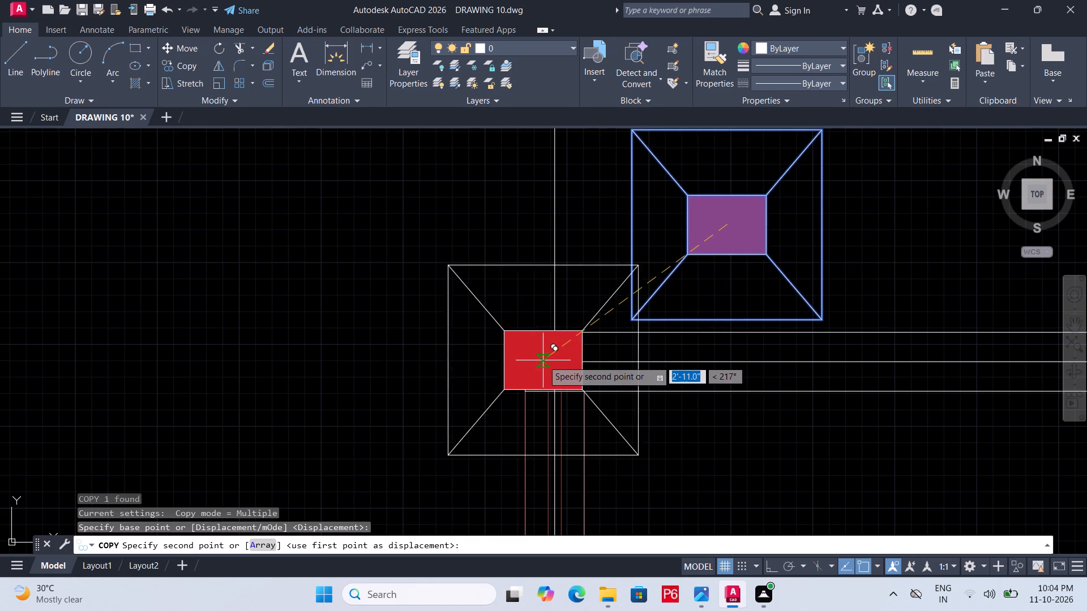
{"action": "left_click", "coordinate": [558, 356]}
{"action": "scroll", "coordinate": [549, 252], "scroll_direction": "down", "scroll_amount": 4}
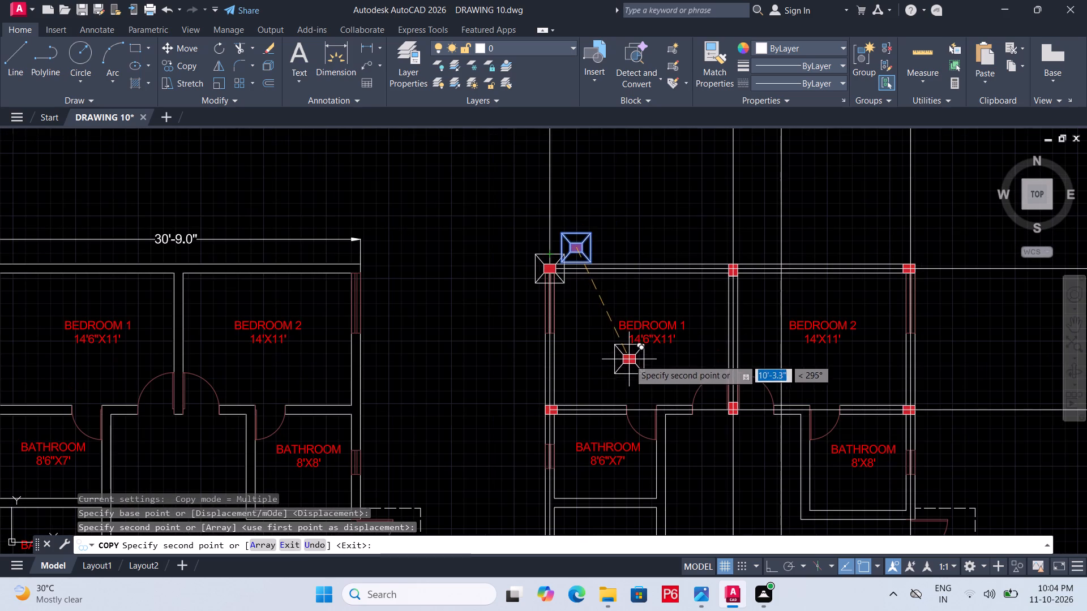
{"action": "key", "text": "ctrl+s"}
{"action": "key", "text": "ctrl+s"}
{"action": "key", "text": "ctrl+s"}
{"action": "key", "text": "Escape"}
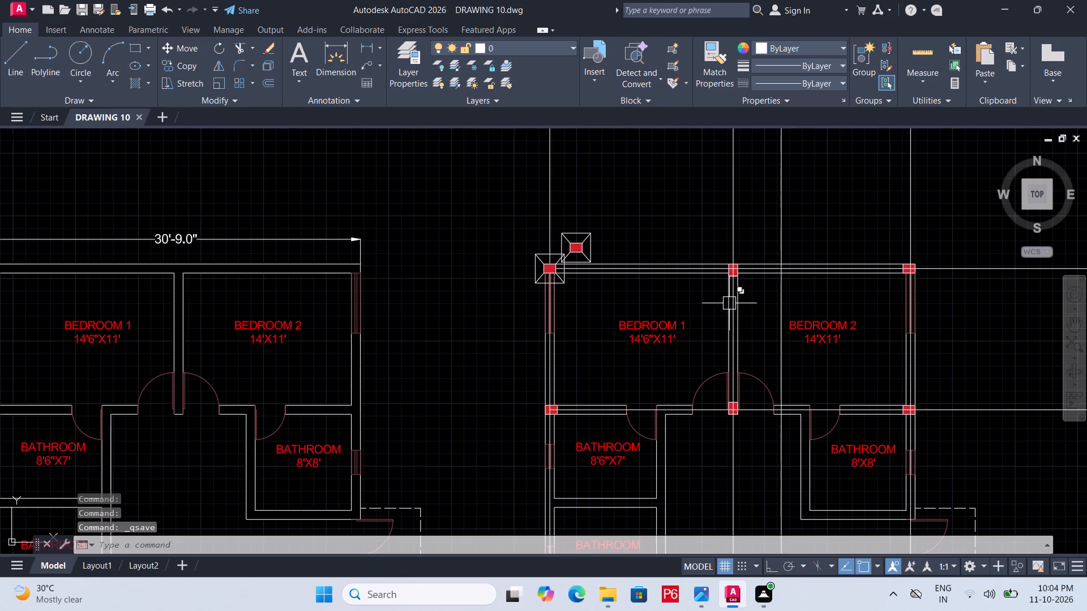
Delete the spare footing block just above Bedroom 1's upper-left corner, and save the drawing.
{"action": "middle_click_drag", "start_coordinate": [729, 303], "coordinate": [622, 312]}
{"action": "scroll", "coordinate": [631, 273], "scroll_direction": "up", "scroll_amount": 2}
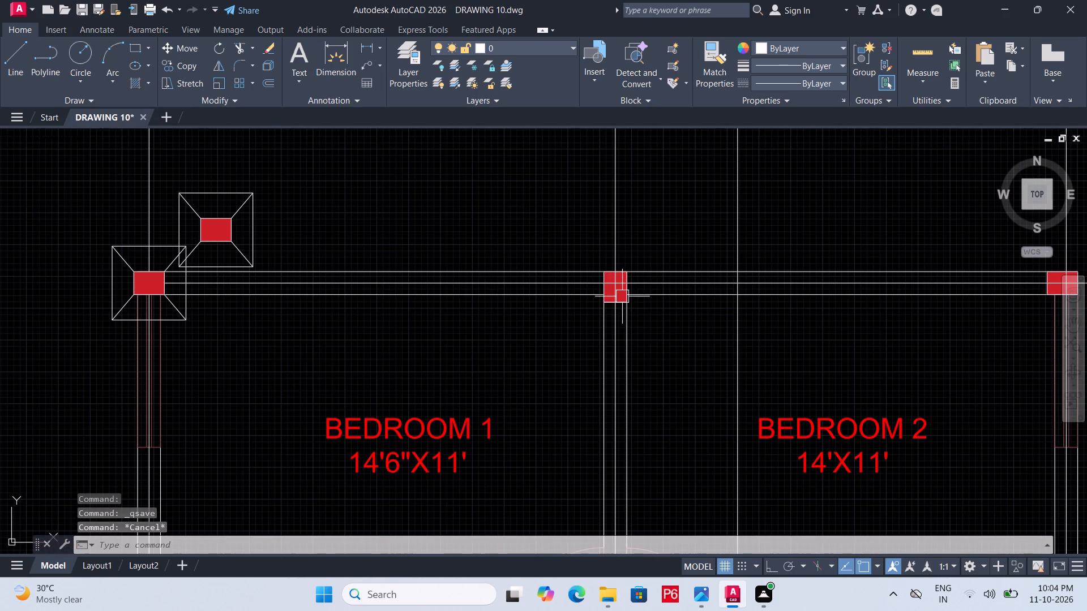
{"action": "scroll", "coordinate": [622, 296], "scroll_direction": "down", "scroll_amount": 1}
{"action": "middle_click_drag", "start_coordinate": [622, 296], "coordinate": [648, 208]}
{"action": "scroll", "coordinate": [658, 212], "scroll_direction": "down", "scroll_amount": 1}
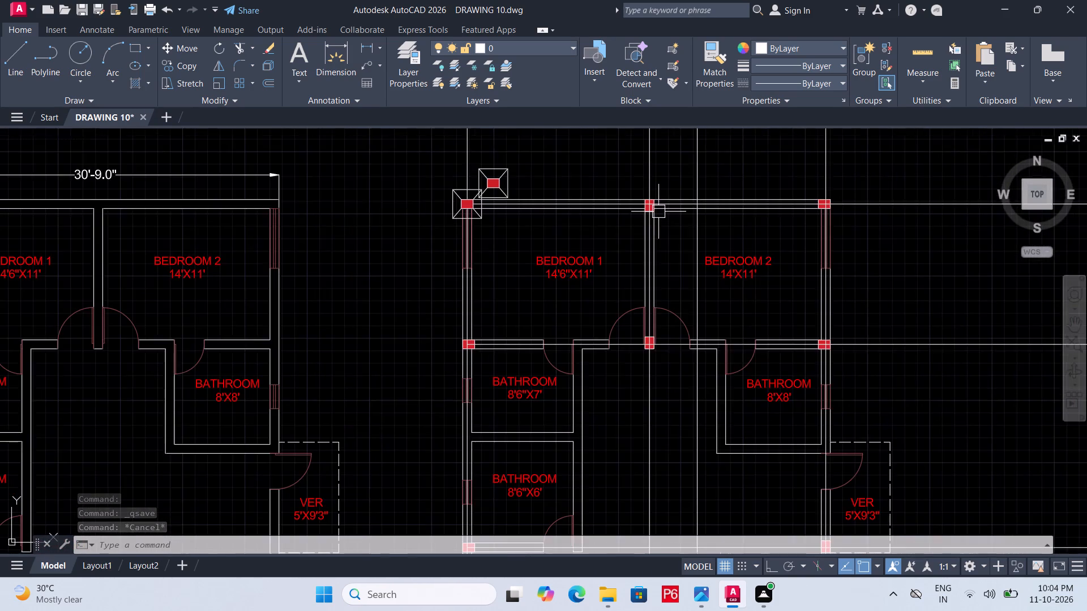
{"action": "scroll", "coordinate": [658, 212], "scroll_direction": "down", "scroll_amount": 1}
{"action": "middle_click_drag", "start_coordinate": [666, 261], "coordinate": [677, 169]}
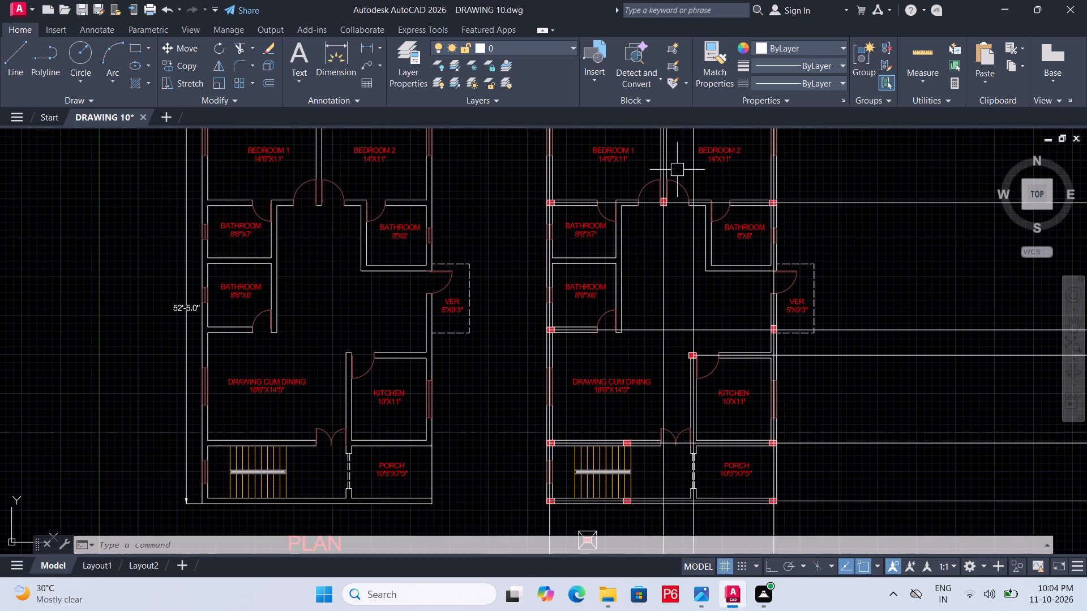
{"action": "middle_click_drag", "start_coordinate": [683, 205], "coordinate": [666, 356]}
{"action": "scroll", "coordinate": [580, 263], "scroll_direction": "up", "scroll_amount": 3}
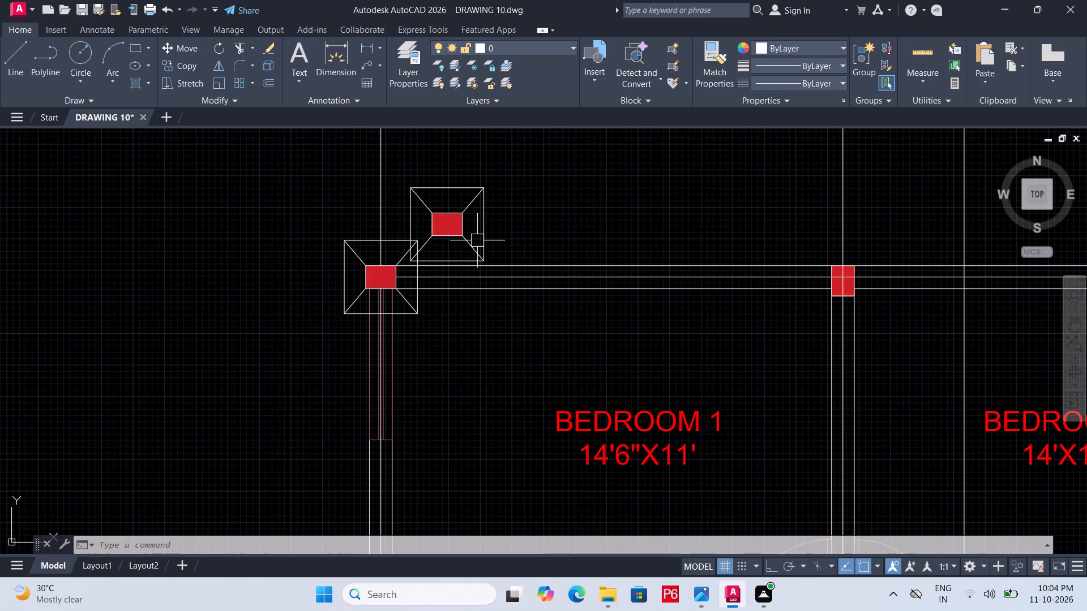
{"action": "left_click", "coordinate": [477, 240]}
{"action": "key", "text": "Delete"}
{"action": "scroll", "coordinate": [551, 239], "scroll_direction": "down", "scroll_amount": 3}
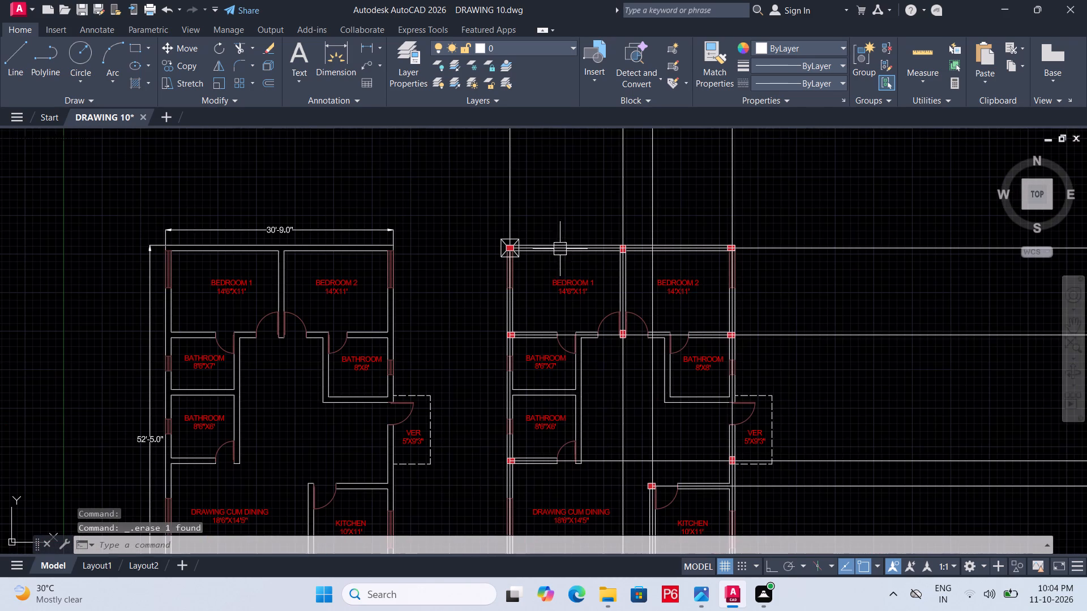
{"action": "key", "text": "ctrl+s"}
{"action": "key", "text": "ctrl+s"}
{"action": "key", "text": "ctrl+s"}
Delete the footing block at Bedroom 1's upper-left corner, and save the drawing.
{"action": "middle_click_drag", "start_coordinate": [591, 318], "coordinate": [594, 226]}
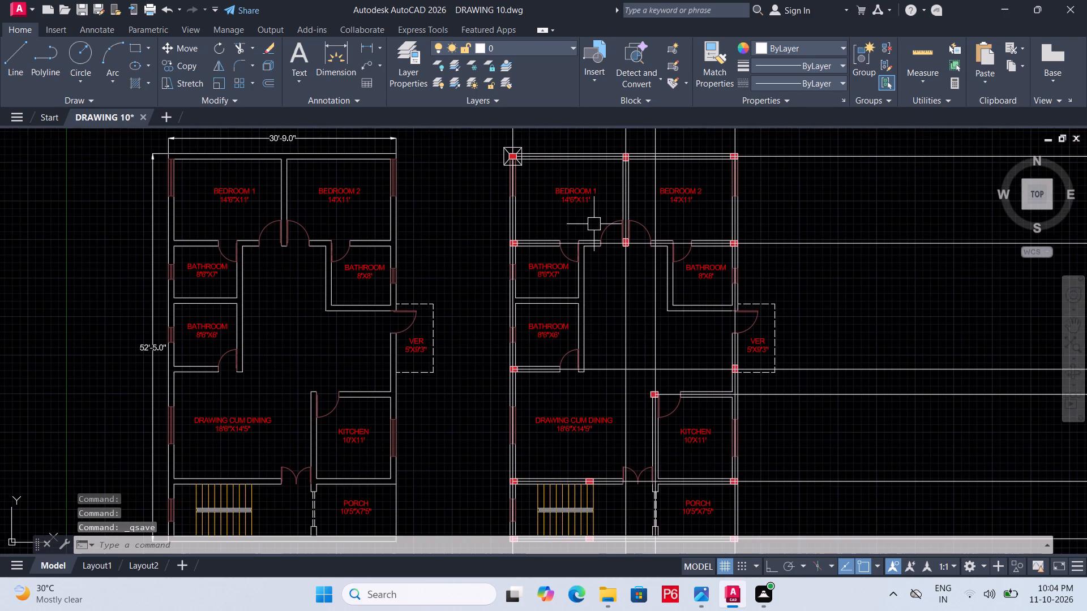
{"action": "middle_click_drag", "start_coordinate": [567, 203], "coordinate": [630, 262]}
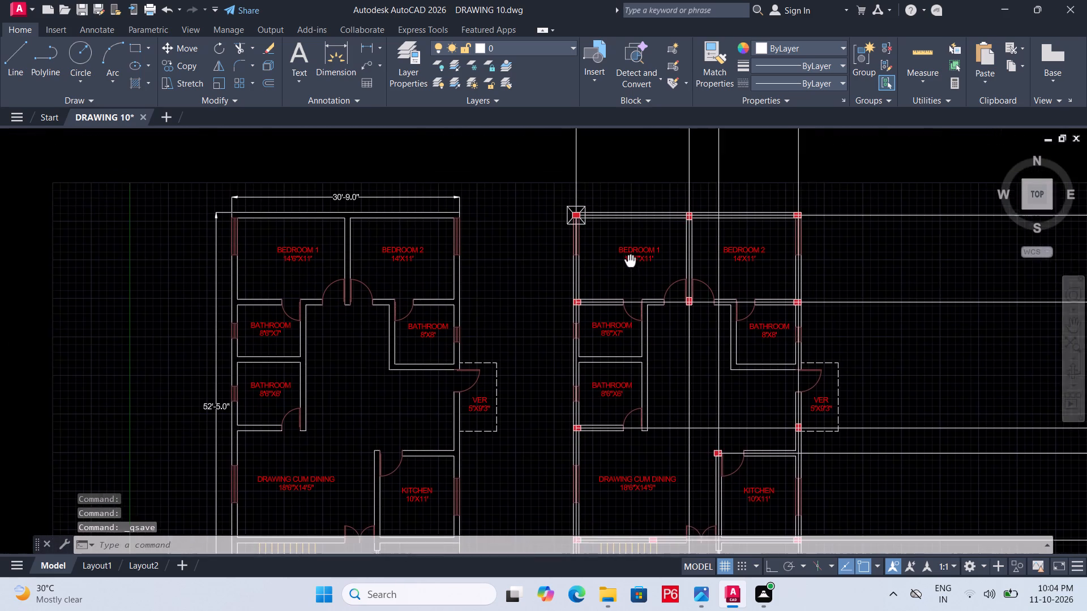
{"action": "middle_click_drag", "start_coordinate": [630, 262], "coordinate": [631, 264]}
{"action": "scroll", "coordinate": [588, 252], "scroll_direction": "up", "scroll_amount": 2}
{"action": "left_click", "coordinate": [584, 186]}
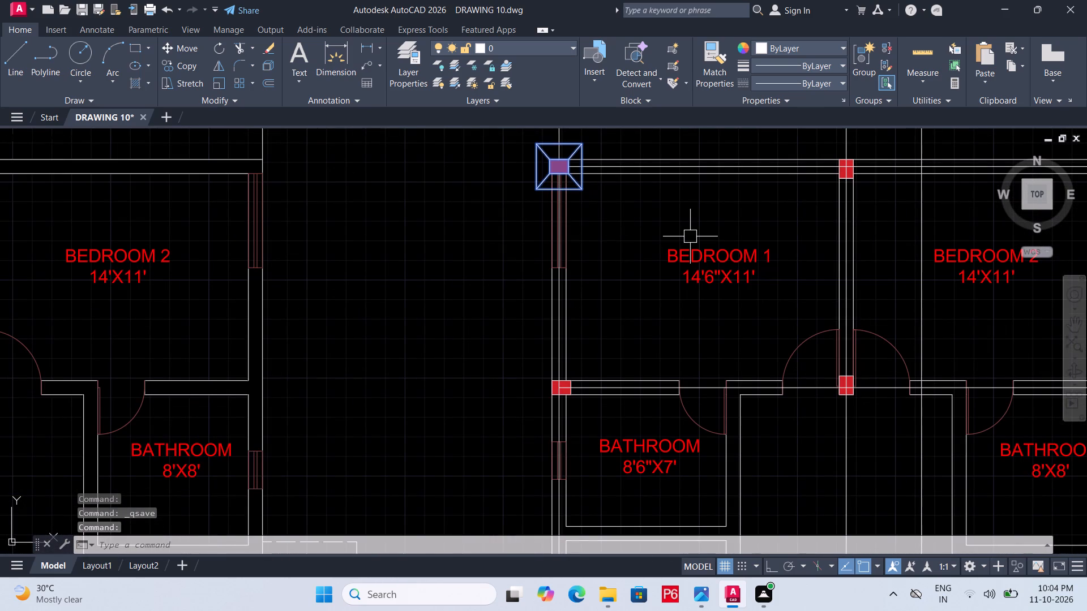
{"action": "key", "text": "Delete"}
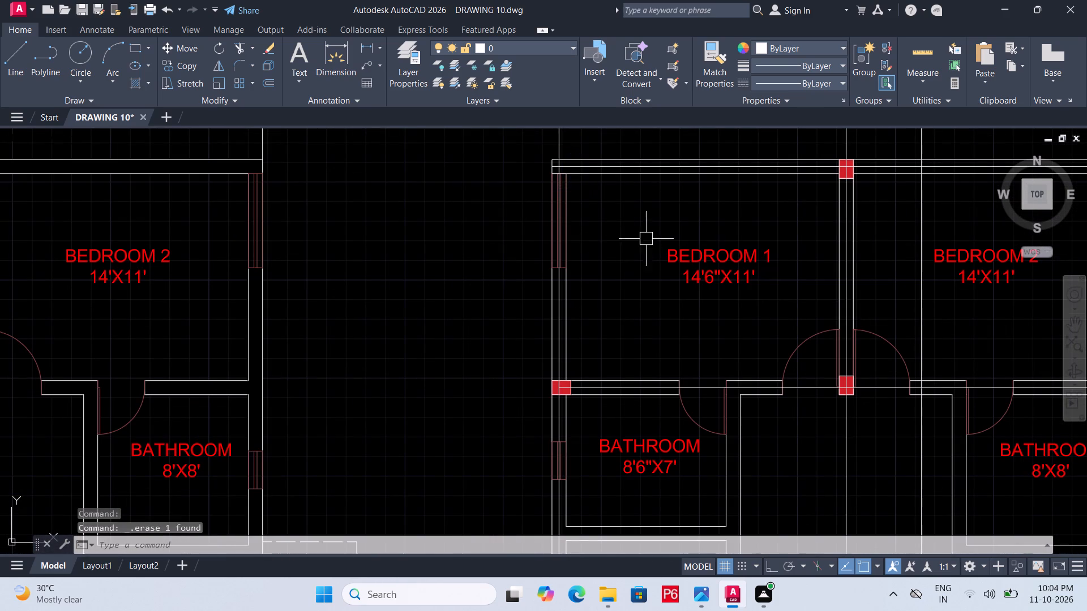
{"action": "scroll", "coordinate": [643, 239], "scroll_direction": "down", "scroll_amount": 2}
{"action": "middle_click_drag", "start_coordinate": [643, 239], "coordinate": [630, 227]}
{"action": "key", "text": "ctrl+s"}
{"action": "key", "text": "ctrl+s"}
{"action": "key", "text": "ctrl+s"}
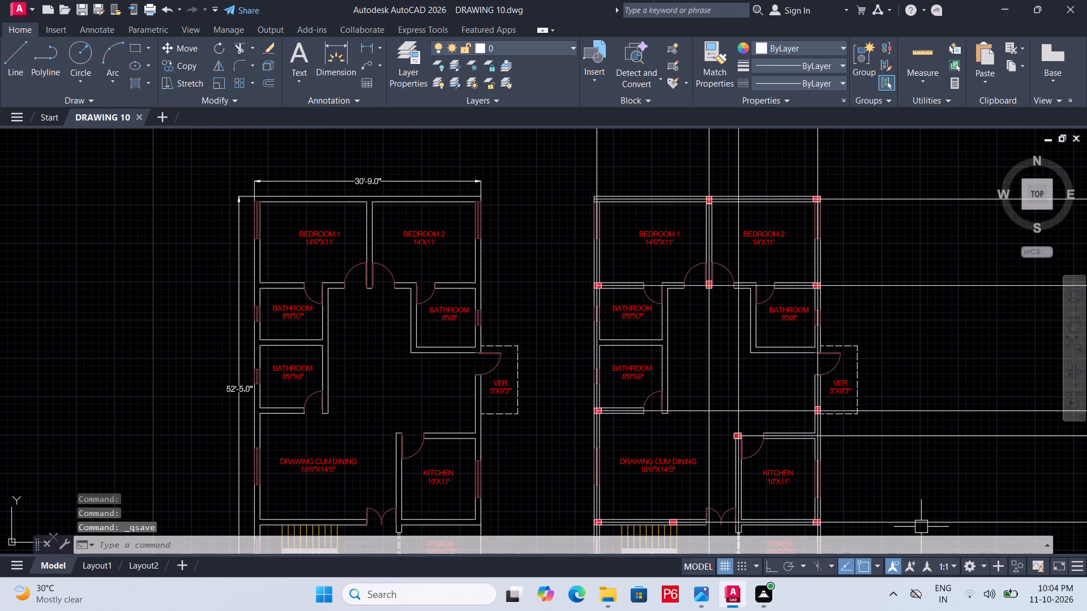
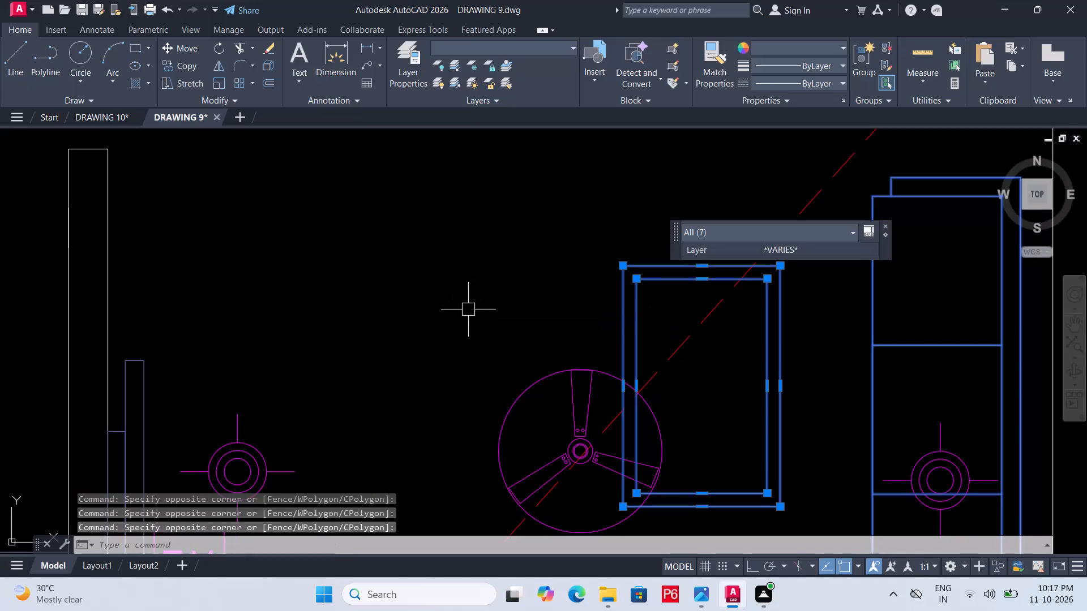
Clear the current selection in the furniture and electrical layout and save DRAWING 9.
{"action": "left_click", "coordinate": [887, 224]}
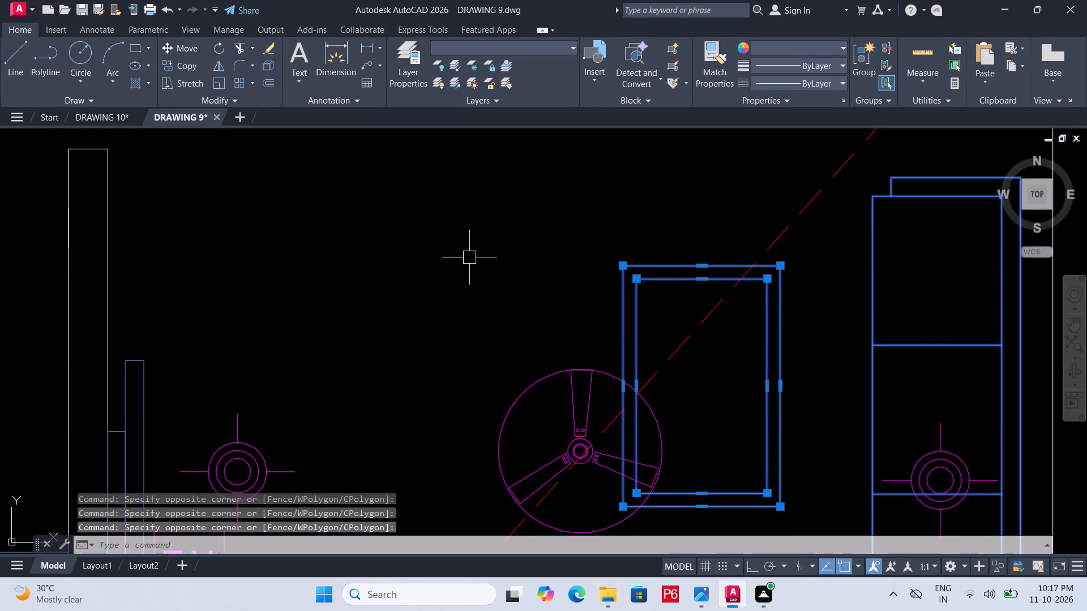
{"action": "left_click", "coordinate": [467, 257]}
{"action": "double_click", "coordinate": [481, 278]}
{"action": "key", "text": "ctrl+s"}
{"action": "key", "text": "ctrl+s"}
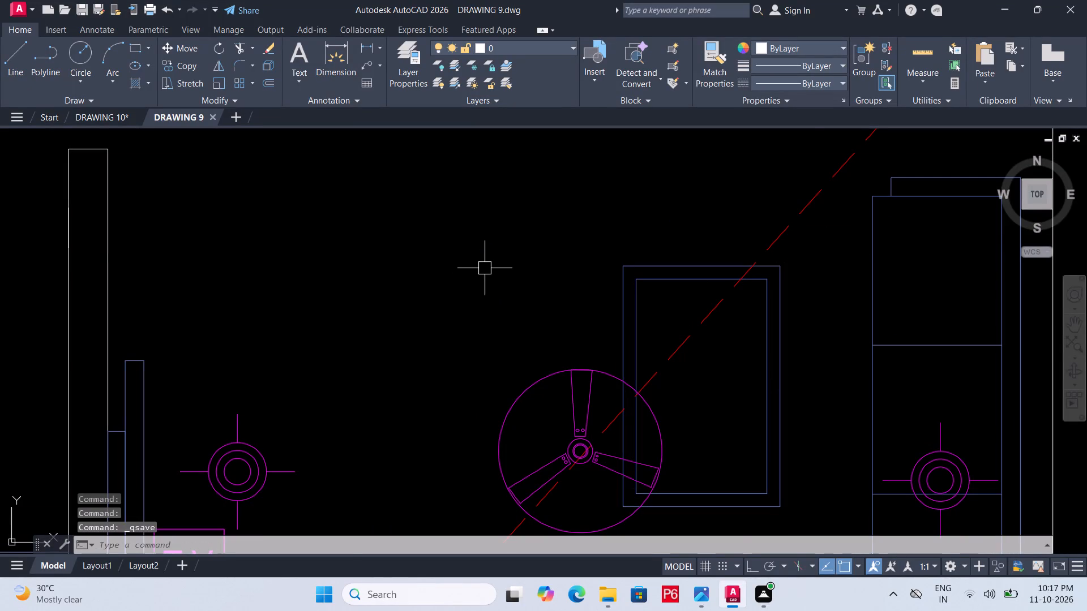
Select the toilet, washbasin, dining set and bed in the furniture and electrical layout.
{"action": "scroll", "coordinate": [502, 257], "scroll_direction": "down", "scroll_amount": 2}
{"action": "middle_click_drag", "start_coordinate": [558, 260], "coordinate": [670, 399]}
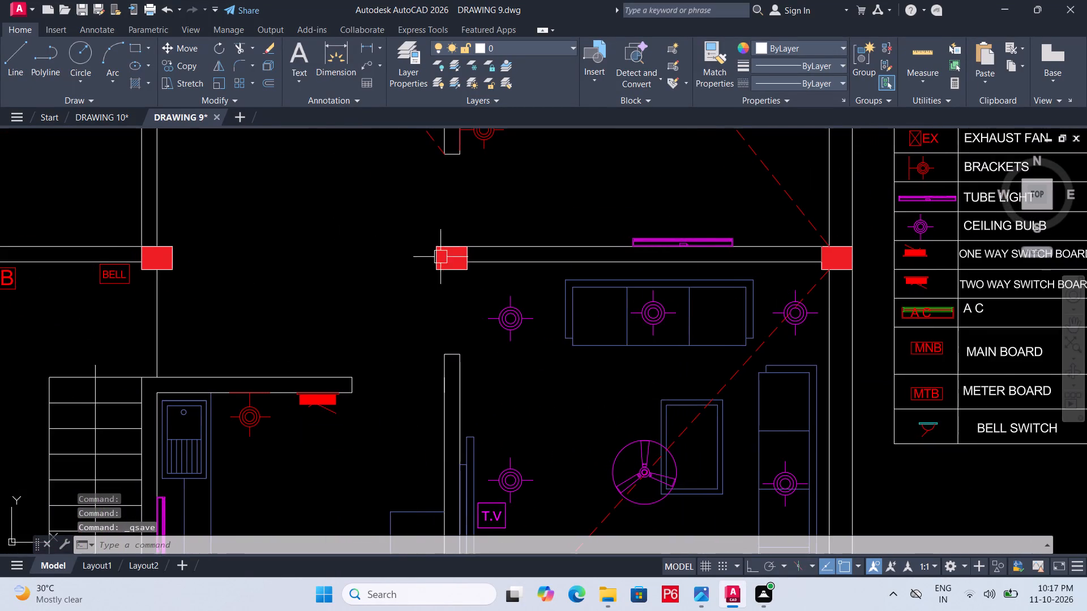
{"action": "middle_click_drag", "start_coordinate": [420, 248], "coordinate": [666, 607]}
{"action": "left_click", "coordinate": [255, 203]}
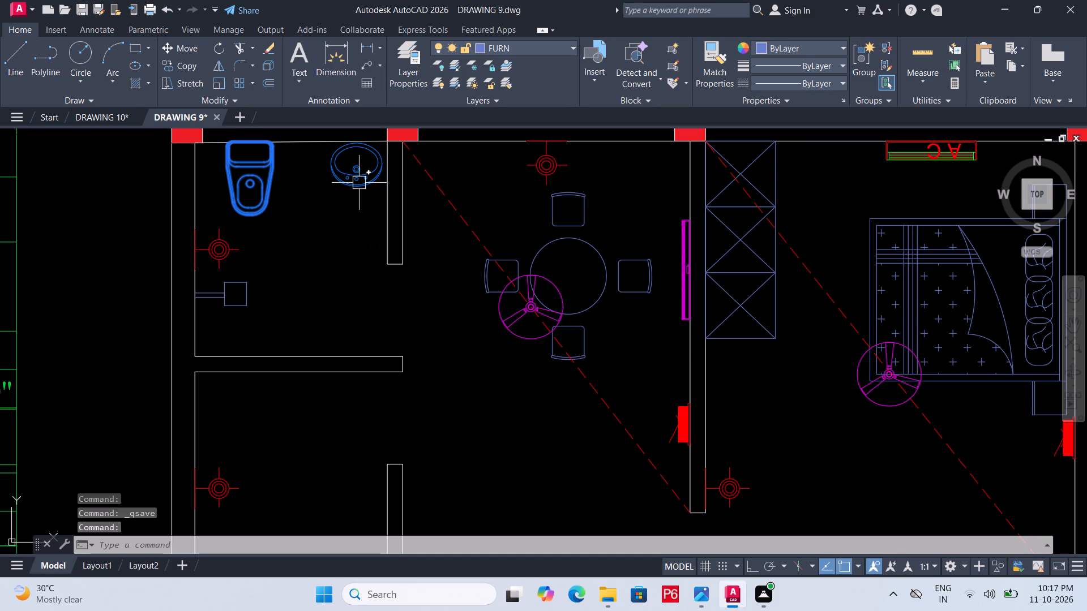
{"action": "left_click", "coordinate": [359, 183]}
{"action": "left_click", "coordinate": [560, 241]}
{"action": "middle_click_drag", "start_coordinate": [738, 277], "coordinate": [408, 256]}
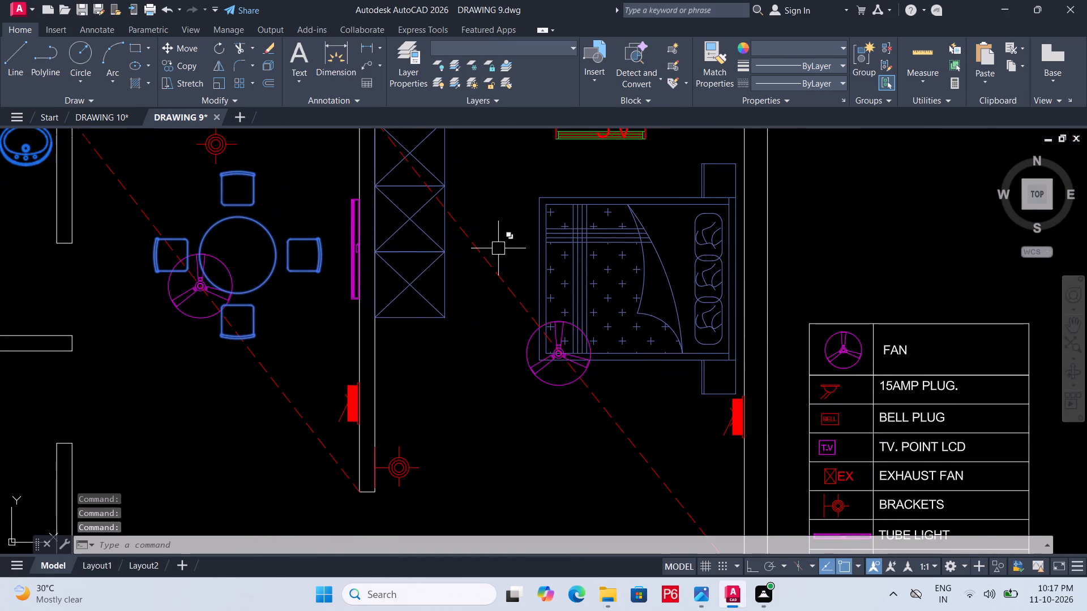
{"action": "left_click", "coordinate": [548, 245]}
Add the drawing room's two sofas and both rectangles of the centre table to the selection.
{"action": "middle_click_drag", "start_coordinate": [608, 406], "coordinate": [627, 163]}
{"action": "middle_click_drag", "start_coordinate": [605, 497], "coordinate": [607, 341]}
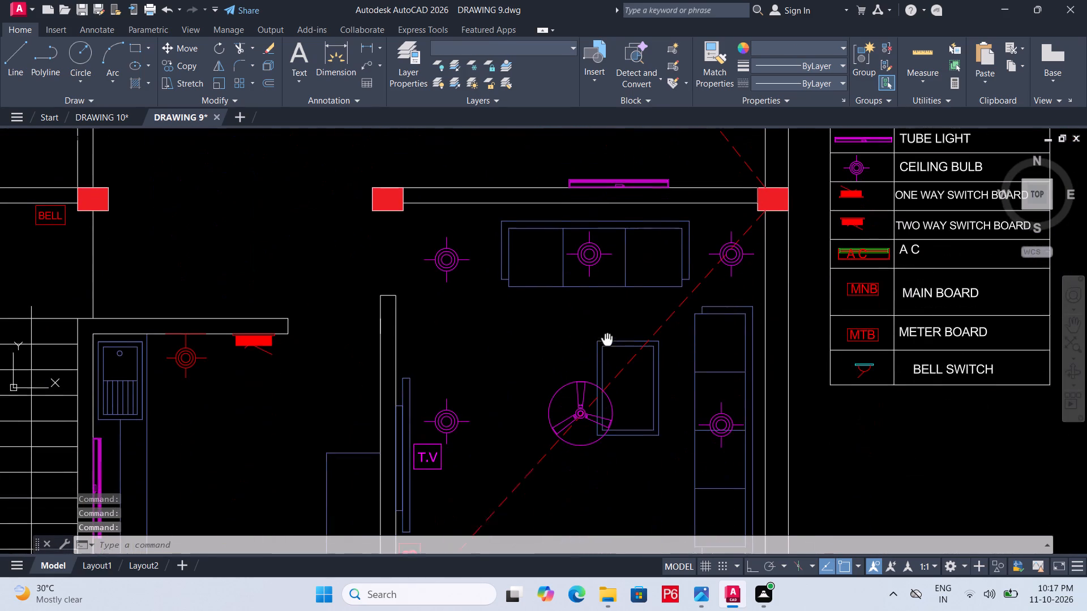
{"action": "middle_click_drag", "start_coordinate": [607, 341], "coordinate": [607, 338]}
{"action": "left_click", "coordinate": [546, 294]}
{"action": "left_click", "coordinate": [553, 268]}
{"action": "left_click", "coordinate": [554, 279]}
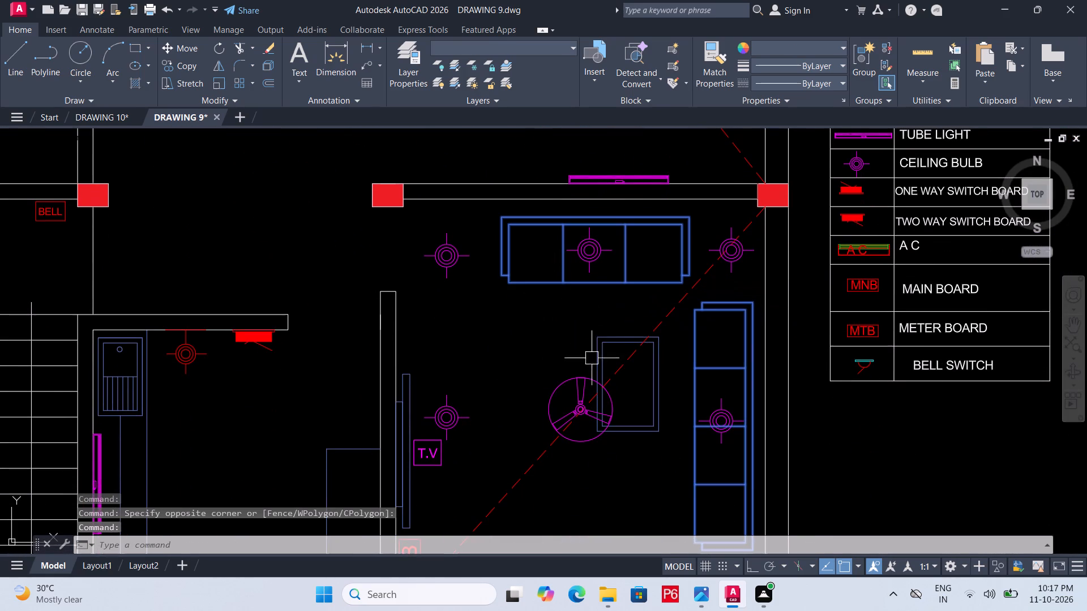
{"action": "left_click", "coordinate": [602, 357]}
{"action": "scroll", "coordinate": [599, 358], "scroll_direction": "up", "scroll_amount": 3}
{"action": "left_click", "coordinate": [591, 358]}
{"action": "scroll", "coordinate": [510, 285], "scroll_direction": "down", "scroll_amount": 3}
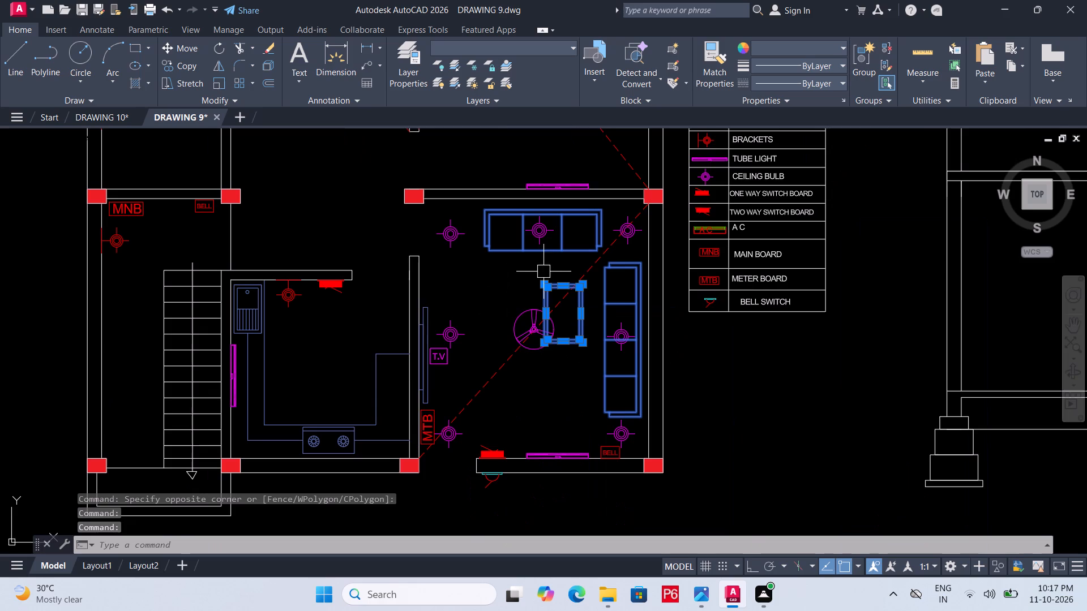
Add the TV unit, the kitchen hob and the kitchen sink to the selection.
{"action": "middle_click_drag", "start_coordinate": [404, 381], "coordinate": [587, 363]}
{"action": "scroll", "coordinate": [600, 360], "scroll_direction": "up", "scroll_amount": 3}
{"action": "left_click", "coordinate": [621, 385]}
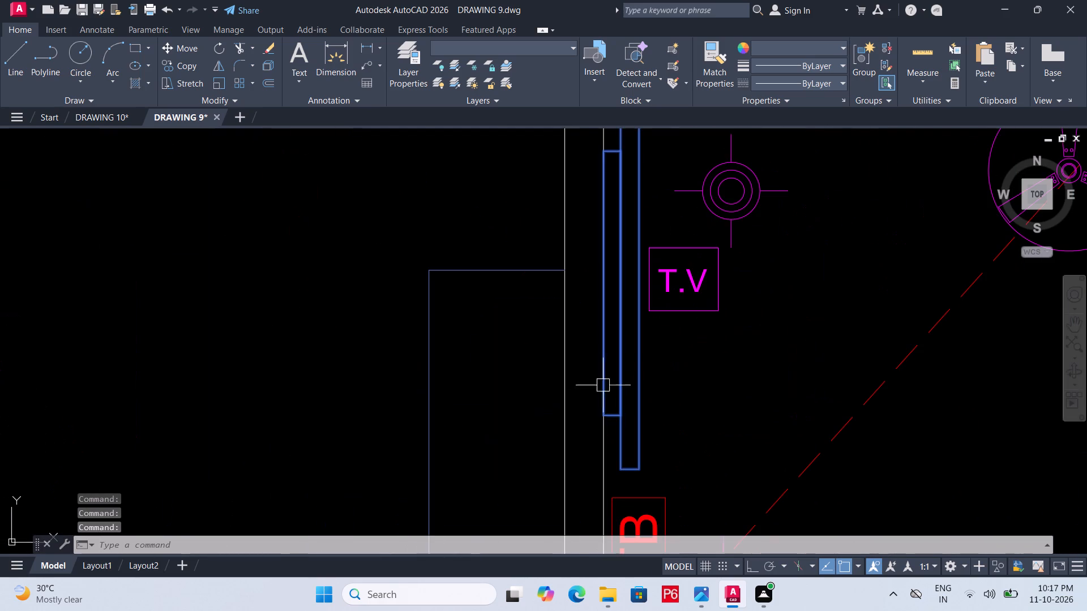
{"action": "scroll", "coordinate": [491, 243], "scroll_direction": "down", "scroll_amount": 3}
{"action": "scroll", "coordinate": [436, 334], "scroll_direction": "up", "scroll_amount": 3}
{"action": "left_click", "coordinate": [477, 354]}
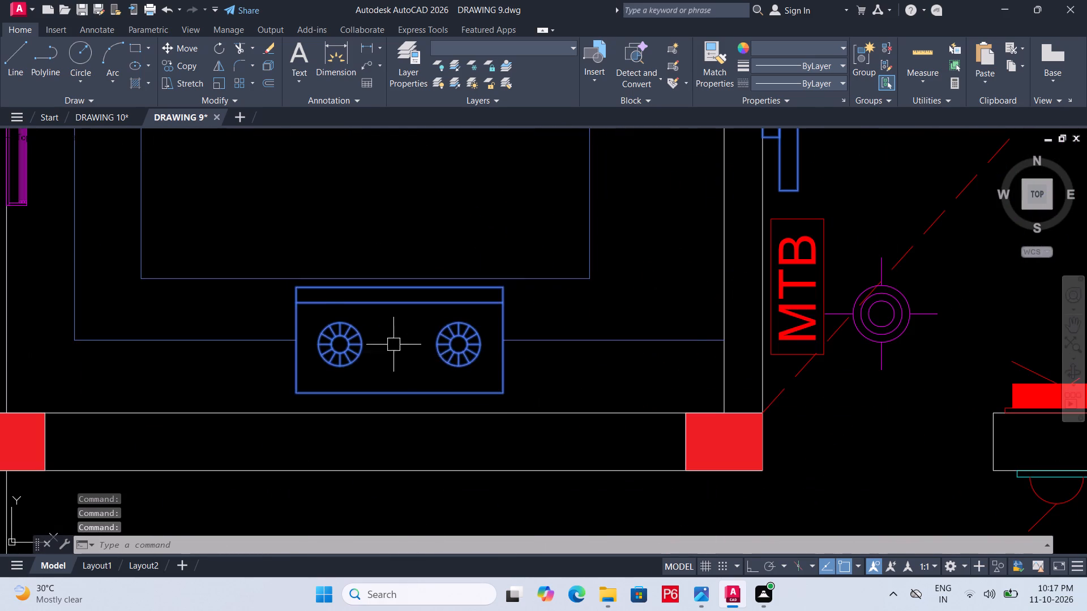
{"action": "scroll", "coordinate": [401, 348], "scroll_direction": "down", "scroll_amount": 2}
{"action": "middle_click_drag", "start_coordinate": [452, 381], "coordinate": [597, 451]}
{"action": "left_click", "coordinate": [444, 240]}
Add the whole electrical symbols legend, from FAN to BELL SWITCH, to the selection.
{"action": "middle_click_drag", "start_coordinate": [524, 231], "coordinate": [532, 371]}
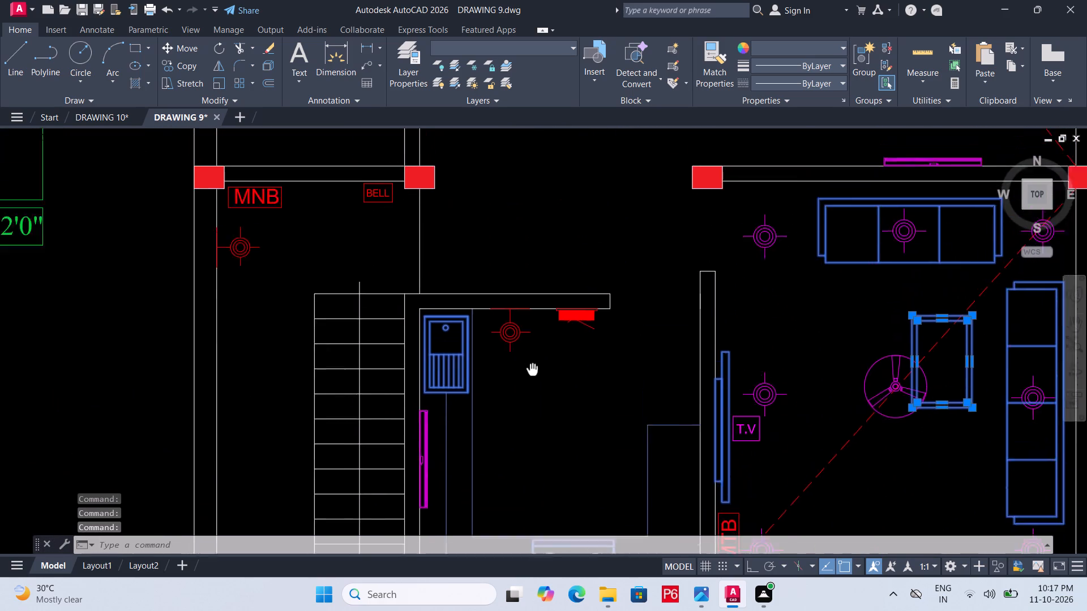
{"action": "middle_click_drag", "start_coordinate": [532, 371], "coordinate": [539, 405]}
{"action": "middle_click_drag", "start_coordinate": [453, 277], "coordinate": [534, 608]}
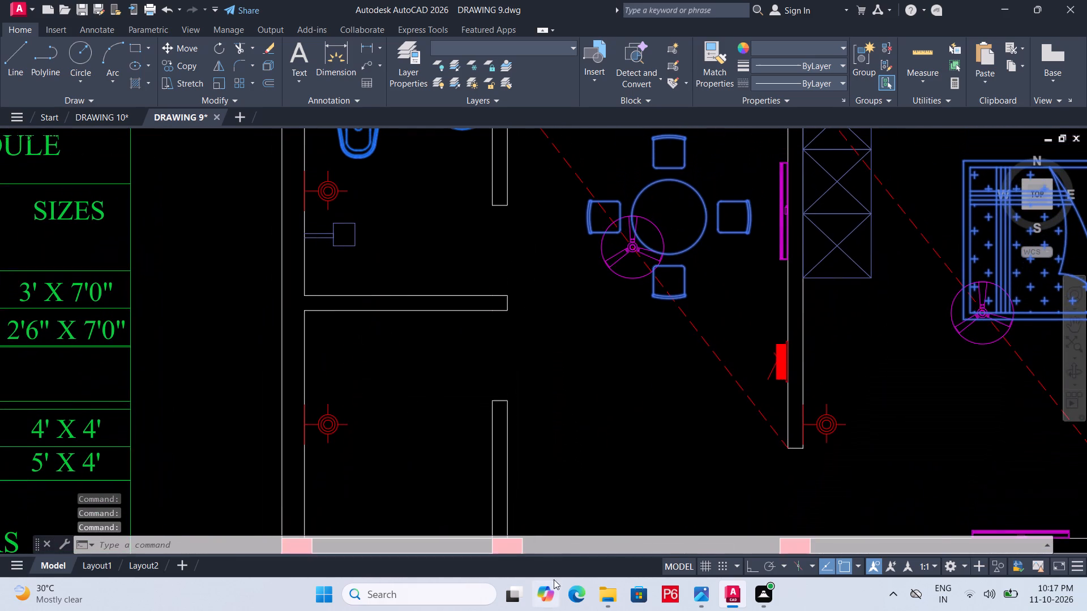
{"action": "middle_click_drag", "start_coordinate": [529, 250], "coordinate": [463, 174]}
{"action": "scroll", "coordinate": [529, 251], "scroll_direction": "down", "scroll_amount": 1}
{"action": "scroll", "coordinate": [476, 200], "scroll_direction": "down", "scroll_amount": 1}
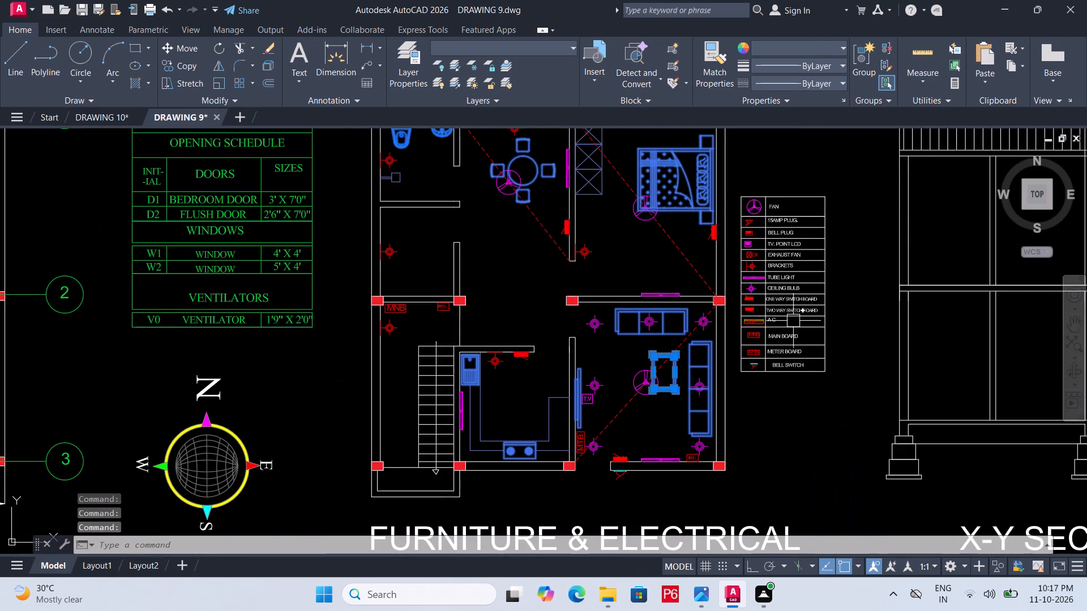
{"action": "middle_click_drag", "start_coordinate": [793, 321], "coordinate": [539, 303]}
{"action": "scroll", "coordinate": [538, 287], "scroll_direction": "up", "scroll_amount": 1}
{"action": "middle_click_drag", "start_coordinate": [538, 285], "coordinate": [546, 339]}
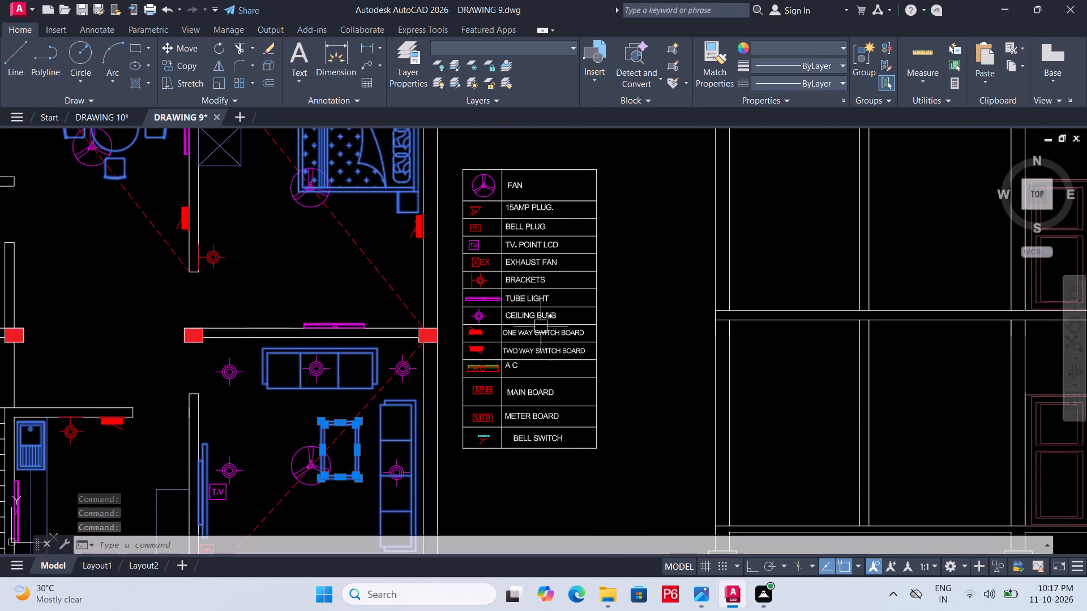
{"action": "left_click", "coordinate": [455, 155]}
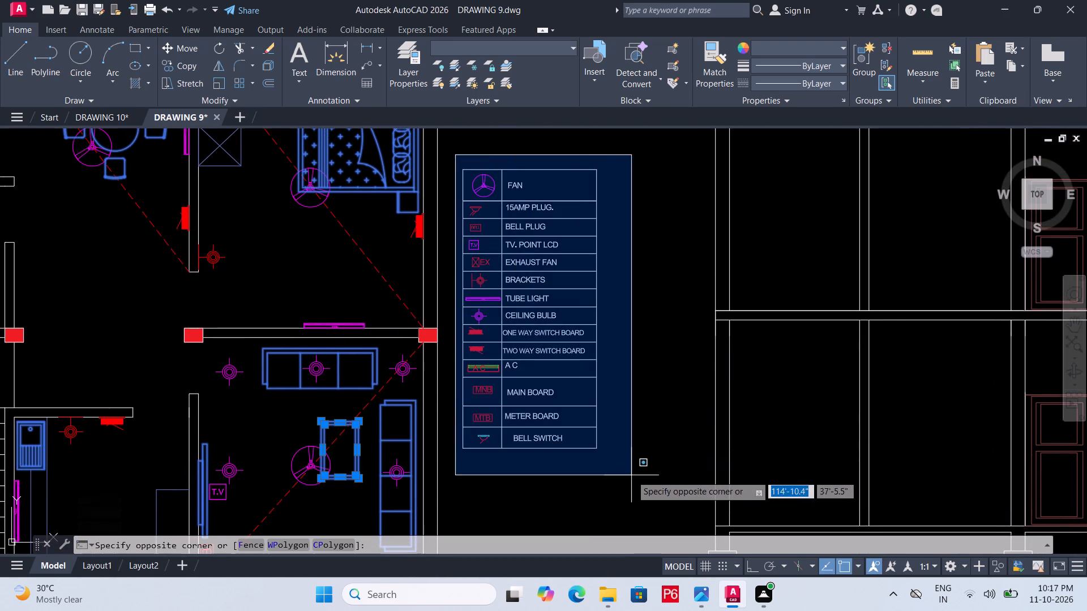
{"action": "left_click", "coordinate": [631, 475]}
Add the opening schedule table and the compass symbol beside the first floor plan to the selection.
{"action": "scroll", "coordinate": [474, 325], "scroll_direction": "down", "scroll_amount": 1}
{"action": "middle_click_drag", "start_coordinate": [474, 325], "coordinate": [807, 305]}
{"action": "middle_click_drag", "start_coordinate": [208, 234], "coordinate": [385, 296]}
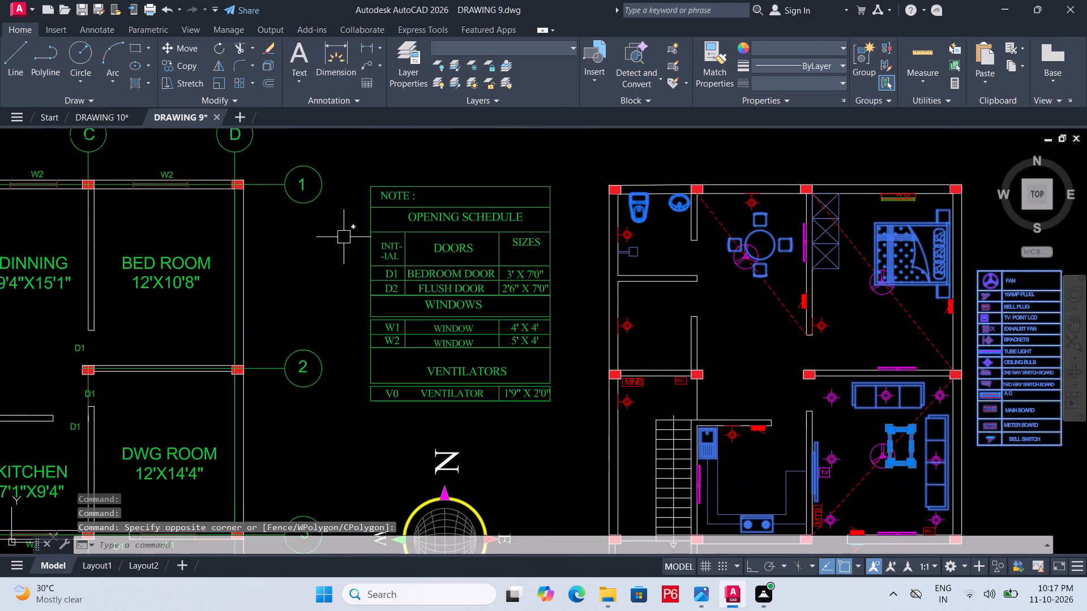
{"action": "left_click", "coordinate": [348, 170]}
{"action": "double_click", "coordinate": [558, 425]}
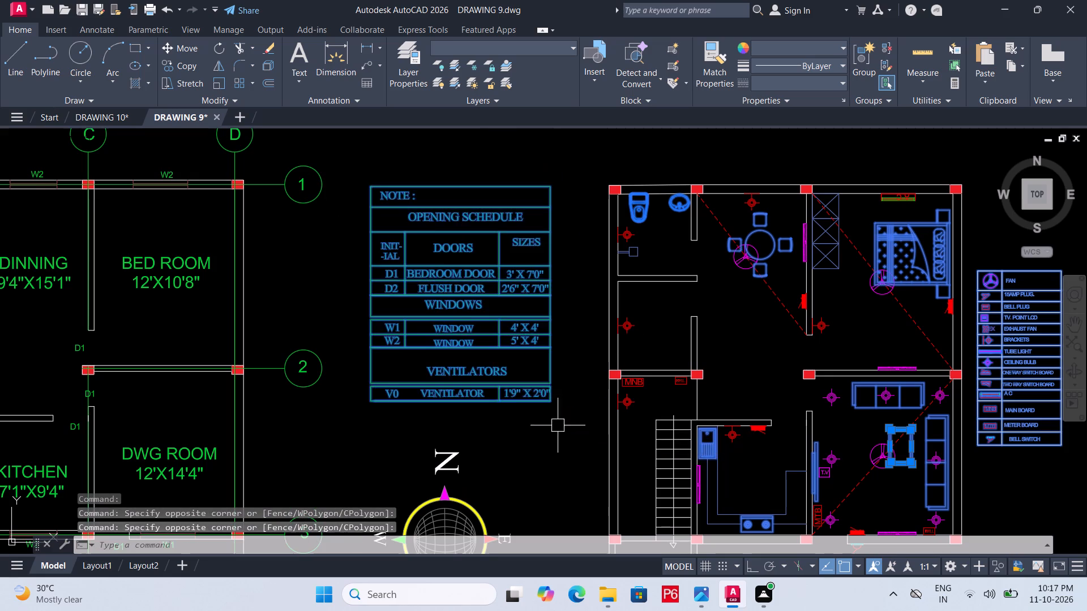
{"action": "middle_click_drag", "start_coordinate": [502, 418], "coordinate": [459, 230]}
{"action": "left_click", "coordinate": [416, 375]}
Examine the floor plans, elevation, section and column and beam layout as a reference.
{"action": "middle_click", "coordinate": [555, 388]}
{"action": "scroll", "coordinate": [555, 388], "scroll_direction": "down", "scroll_amount": 1}
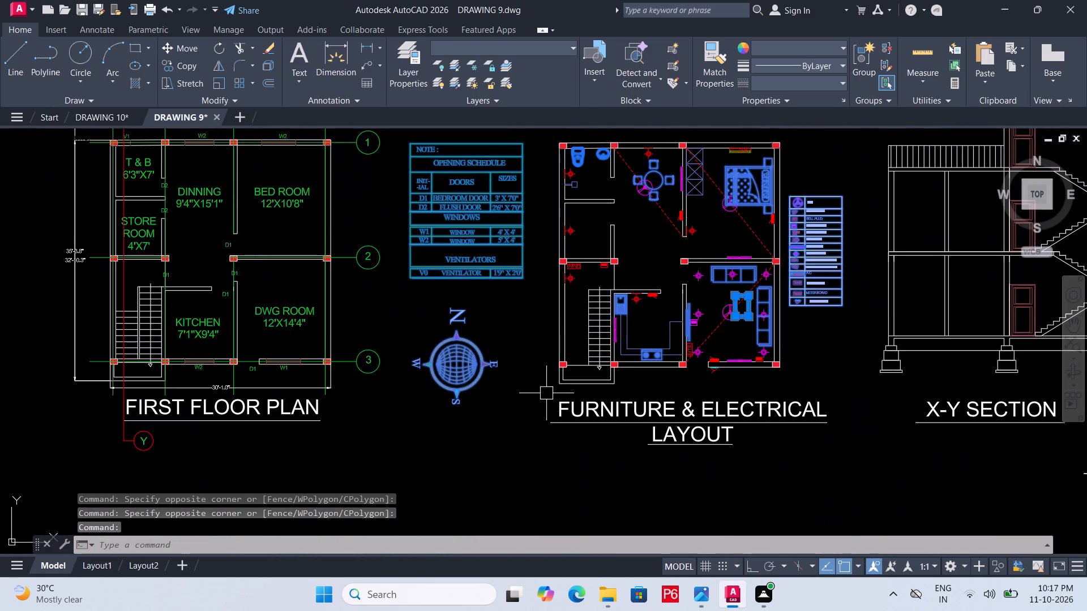
{"action": "scroll", "coordinate": [507, 361], "scroll_direction": "down", "scroll_amount": 1}
{"action": "scroll", "coordinate": [490, 317], "scroll_direction": "down", "scroll_amount": 1}
{"action": "middle_click_drag", "start_coordinate": [490, 317], "coordinate": [463, 406]}
{"action": "scroll", "coordinate": [379, 267], "scroll_direction": "up", "scroll_amount": 2}
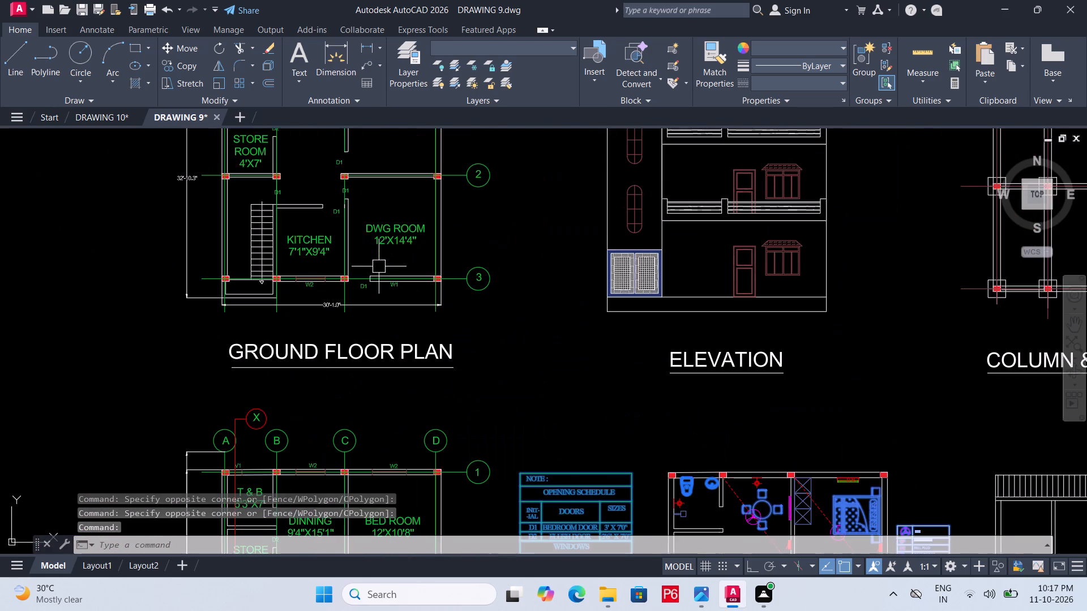
{"action": "middle_click_drag", "start_coordinate": [379, 266], "coordinate": [388, 387]}
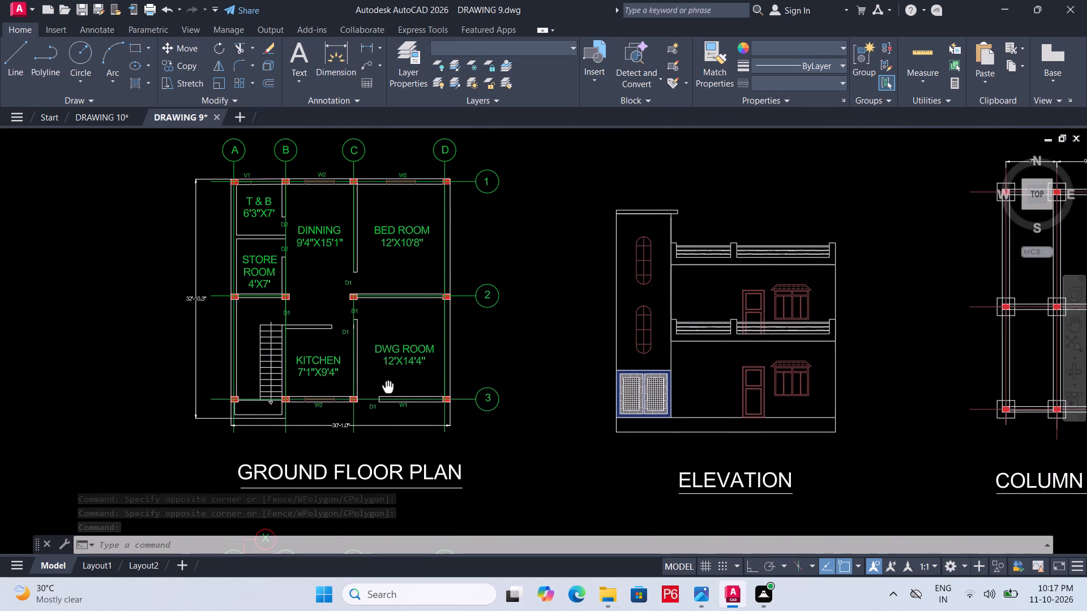
{"action": "middle_click_drag", "start_coordinate": [388, 387], "coordinate": [363, 248]}
{"action": "middle_click_drag", "start_coordinate": [491, 428], "coordinate": [431, 257]}
{"action": "middle_click_drag", "start_coordinate": [532, 388], "coordinate": [408, 375]}
{"action": "scroll", "coordinate": [574, 332], "scroll_direction": "down", "scroll_amount": 1}
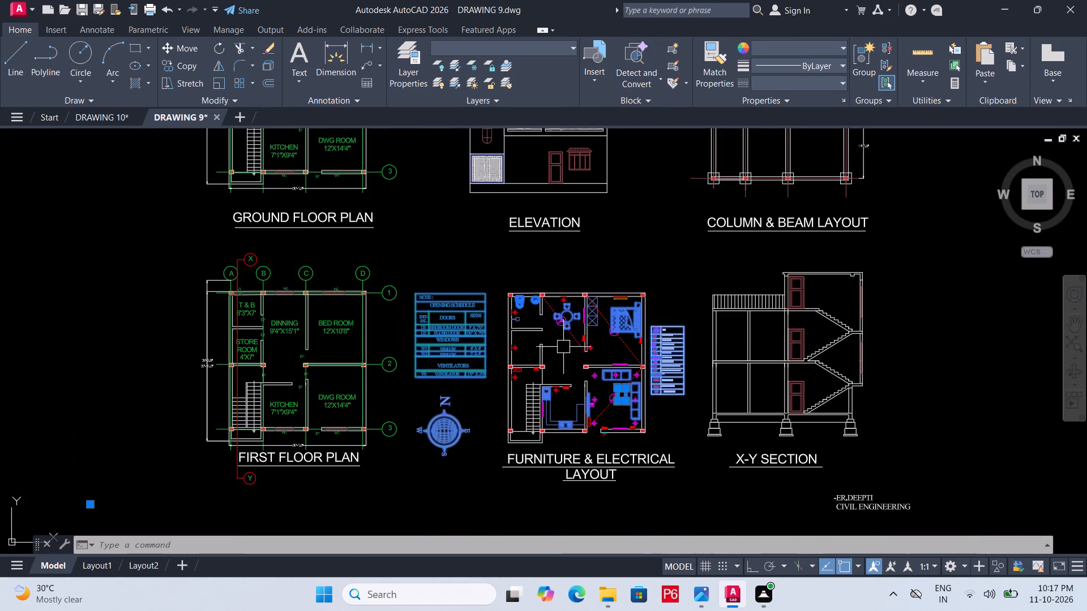
{"action": "middle_click_drag", "start_coordinate": [632, 318], "coordinate": [570, 421]}
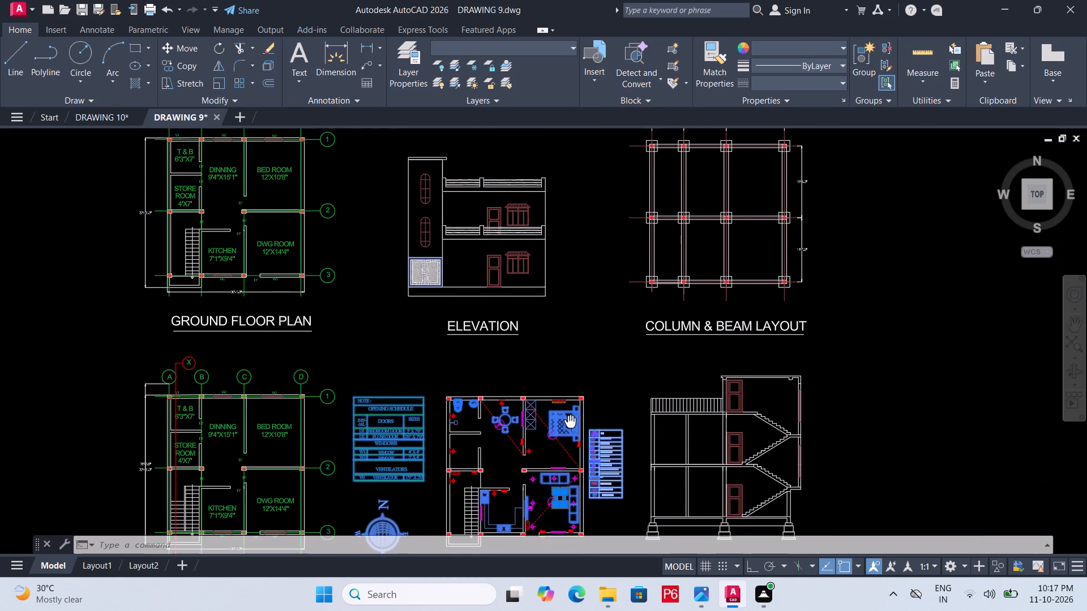
{"action": "middle_click_drag", "start_coordinate": [570, 421], "coordinate": [545, 448]}
{"action": "scroll", "coordinate": [707, 258], "scroll_direction": "up", "scroll_amount": 2}
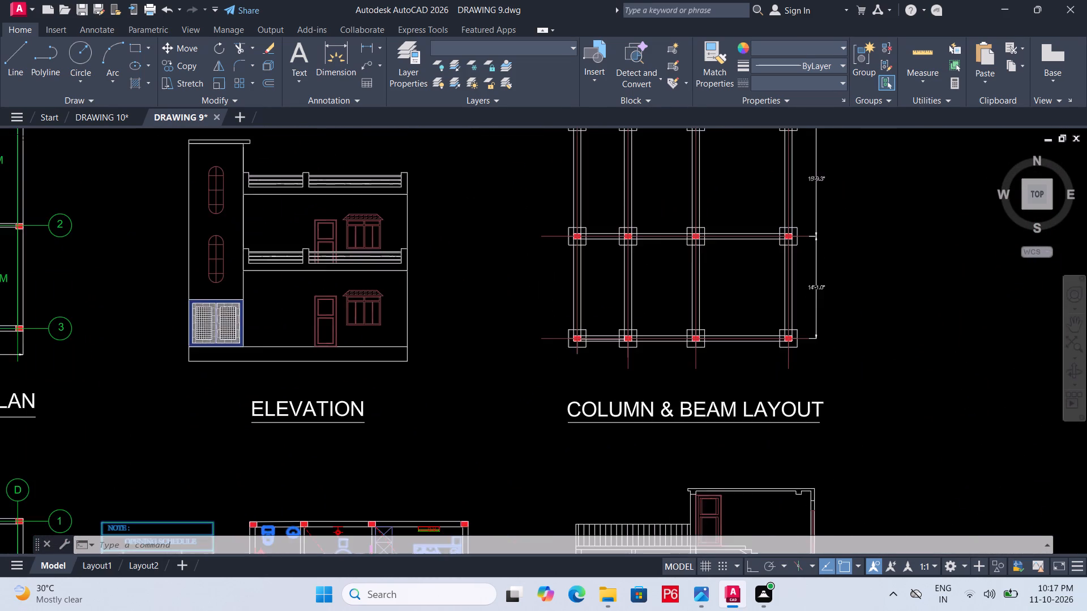
{"action": "middle_click_drag", "start_coordinate": [706, 266], "coordinate": [646, 426]}
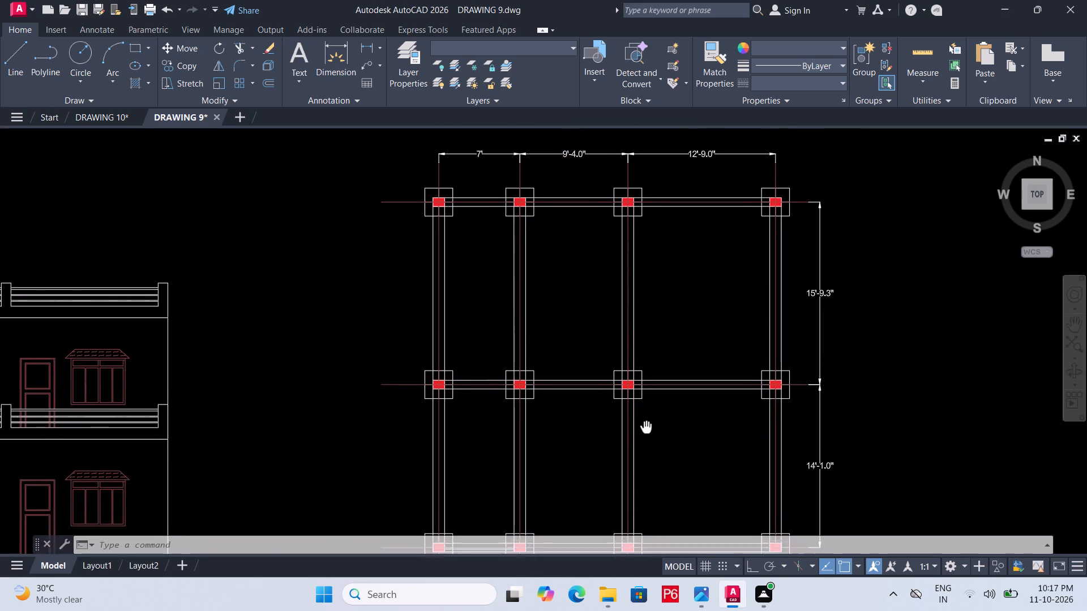
{"action": "middle_click_drag", "start_coordinate": [646, 426], "coordinate": [651, 408]}
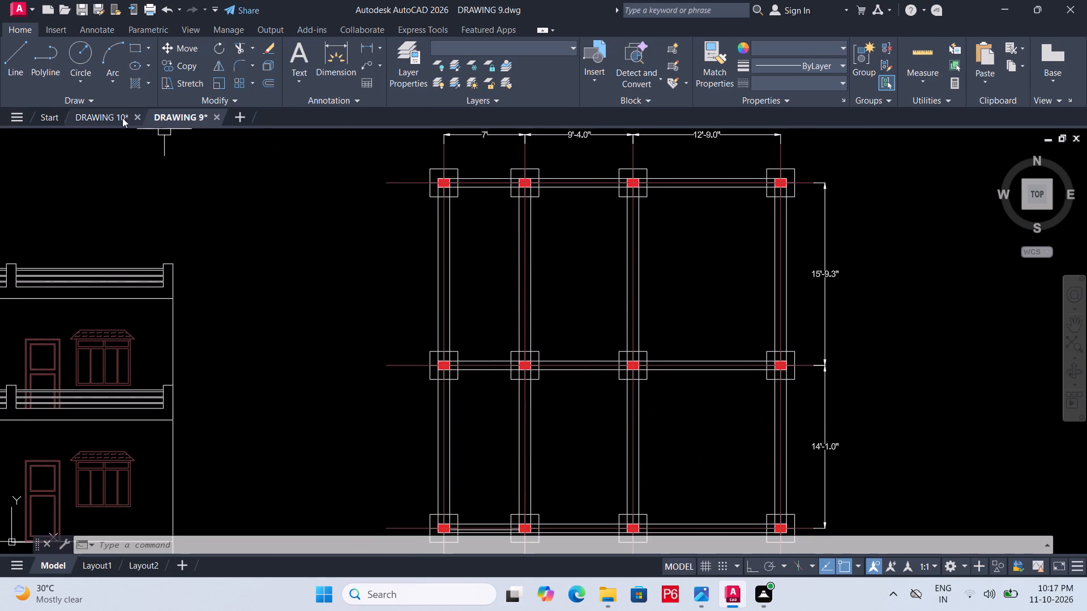
Switch to DRAWING 10 and check the free space beside its two plans.
{"action": "left_click", "coordinate": [92, 113]}
{"action": "scroll", "coordinate": [585, 249], "scroll_direction": "down", "scroll_amount": 3}
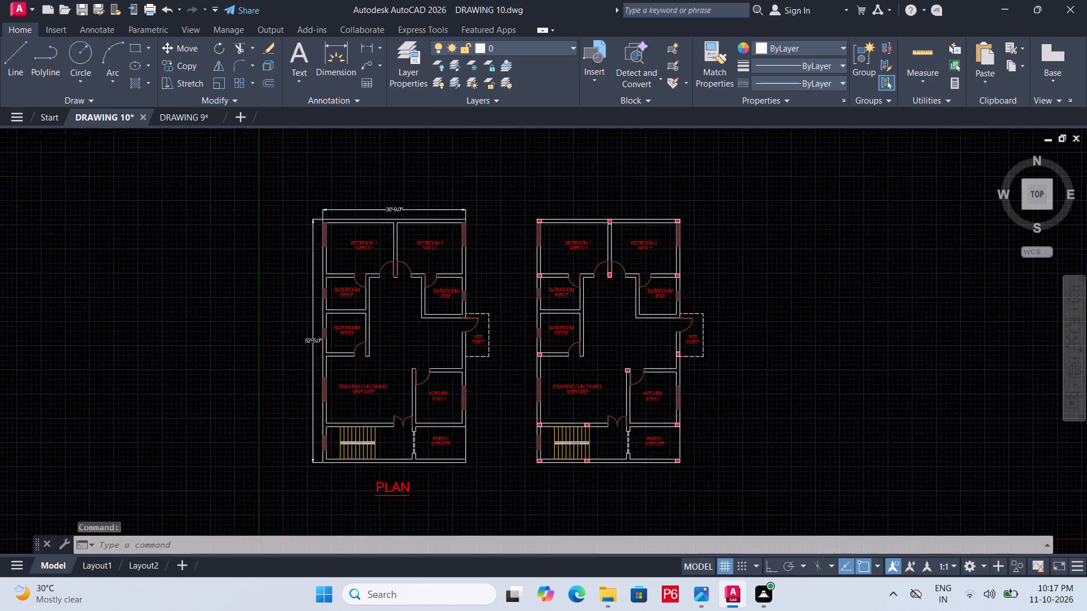
{"action": "scroll", "coordinate": [585, 249], "scroll_direction": "down", "scroll_amount": 1}
{"action": "middle_click_drag", "start_coordinate": [630, 317], "coordinate": [470, 307]}
{"action": "left_click", "coordinate": [605, 303]}
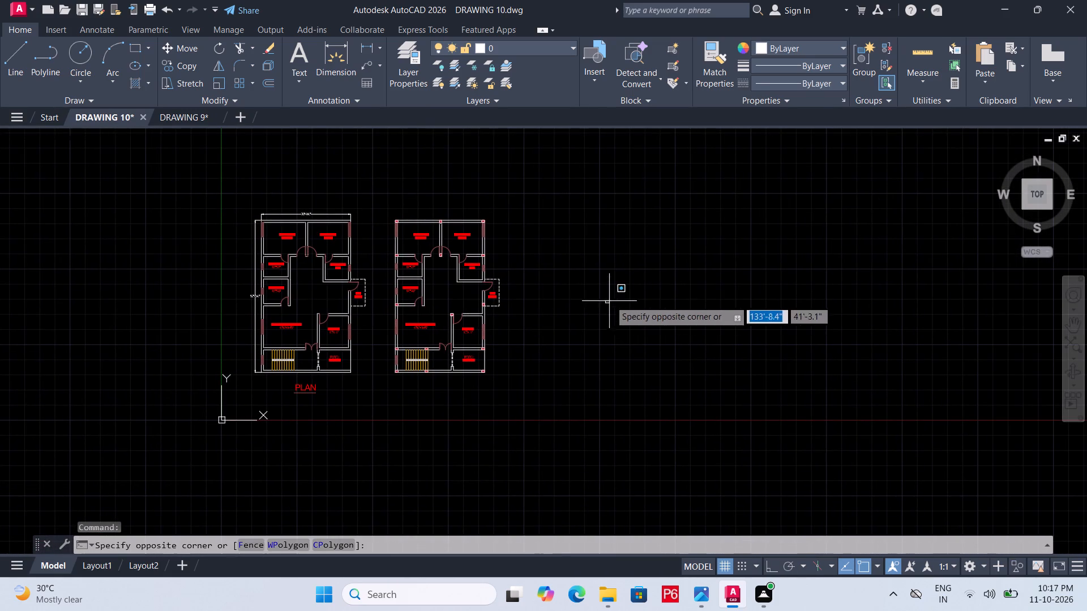
{"action": "left_click", "coordinate": [581, 230]}
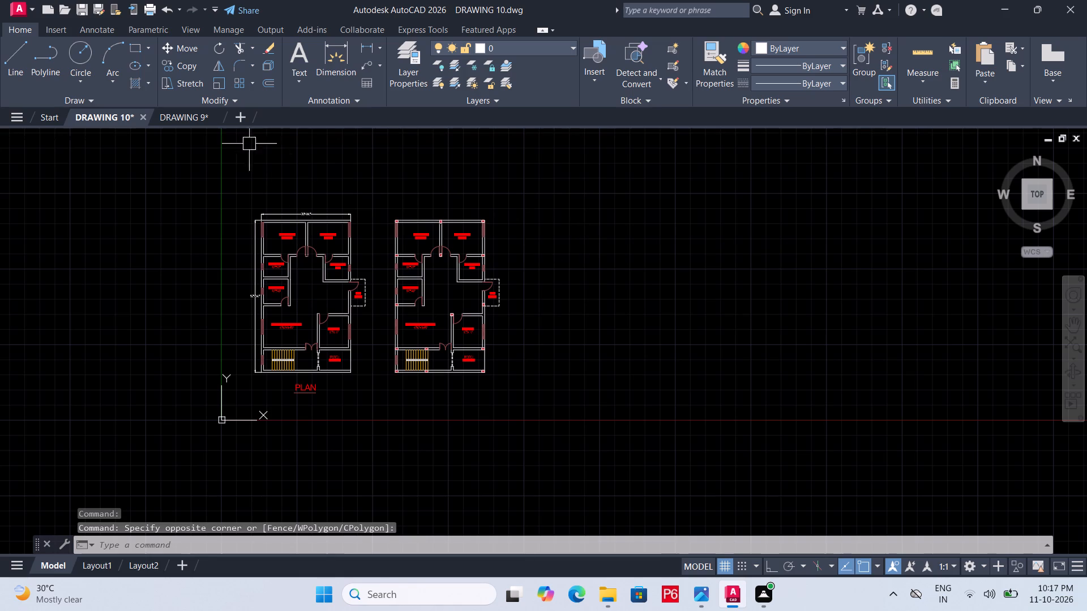
In DRAWING 9's furniture and electrical layout, select the toilet, wash basin, round dining table set and double bed.
{"action": "left_click", "coordinate": [189, 119]}
{"action": "scroll", "coordinate": [537, 256], "scroll_direction": "down", "scroll_amount": 4}
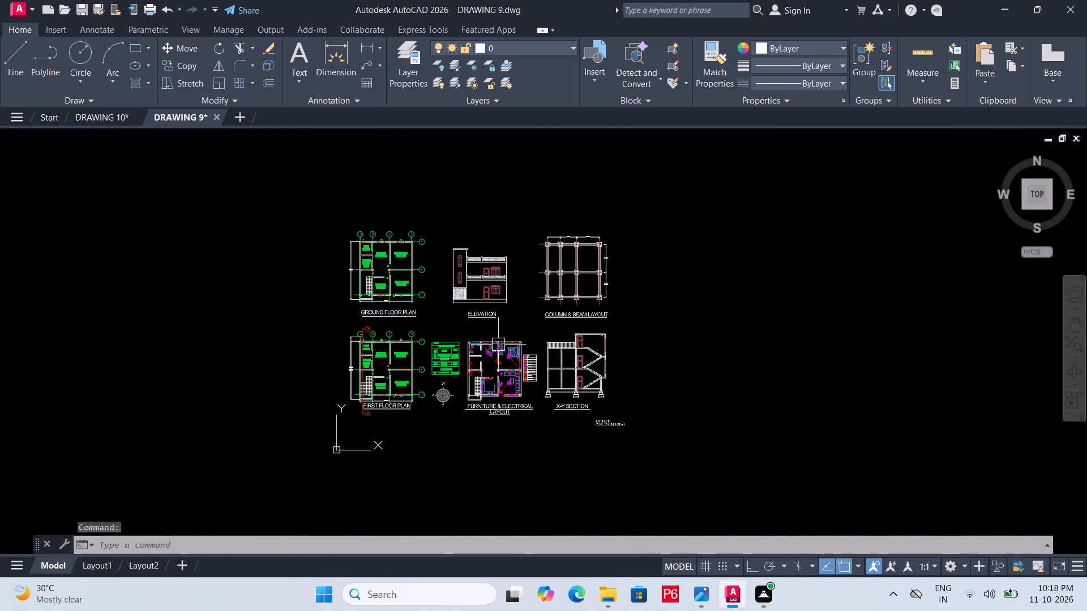
{"action": "scroll", "coordinate": [484, 367], "scroll_direction": "up", "scroll_amount": 4}
{"action": "scroll", "coordinate": [395, 242], "scroll_direction": "up", "scroll_amount": 2}
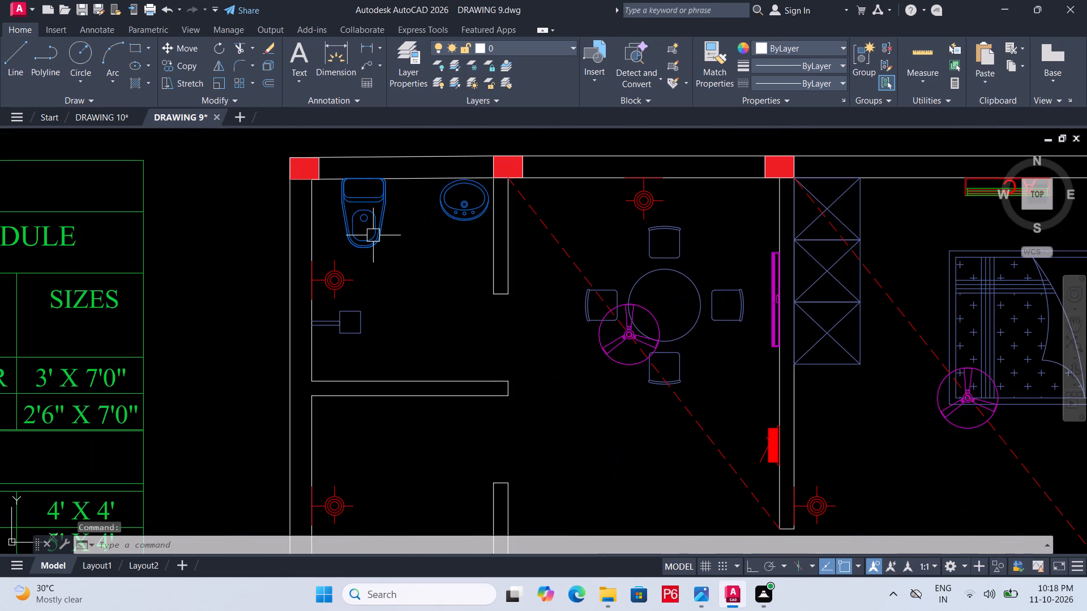
{"action": "left_click", "coordinate": [373, 235]}
{"action": "left_click", "coordinate": [463, 215]}
{"action": "left_click", "coordinate": [644, 283]}
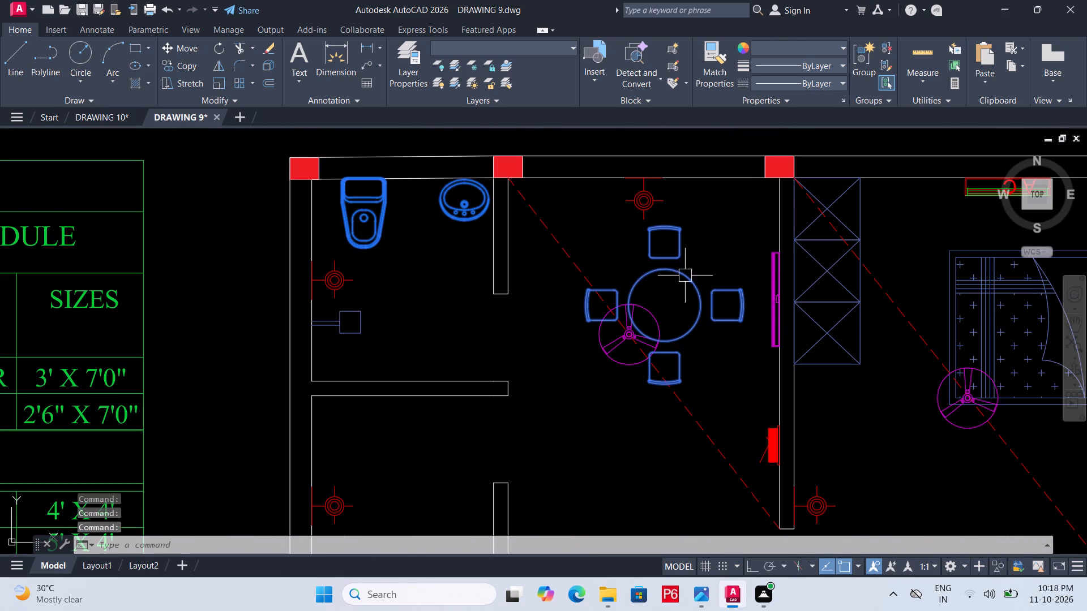
{"action": "double_click", "coordinate": [691, 286]}
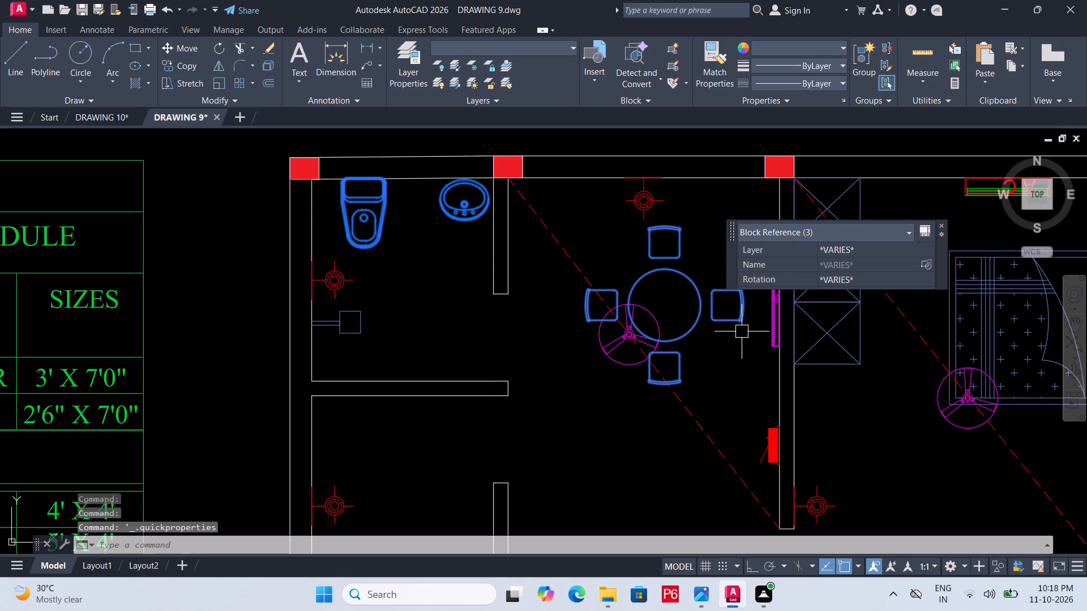
{"action": "left_click", "coordinate": [941, 223]}
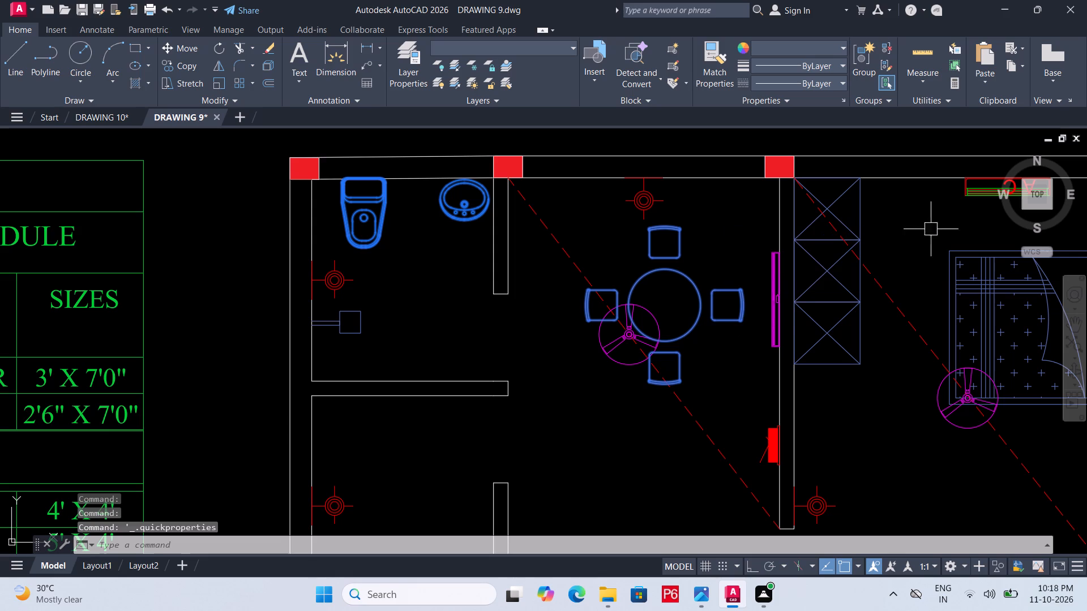
{"action": "middle_click_drag", "start_coordinate": [783, 303], "coordinate": [469, 290]}
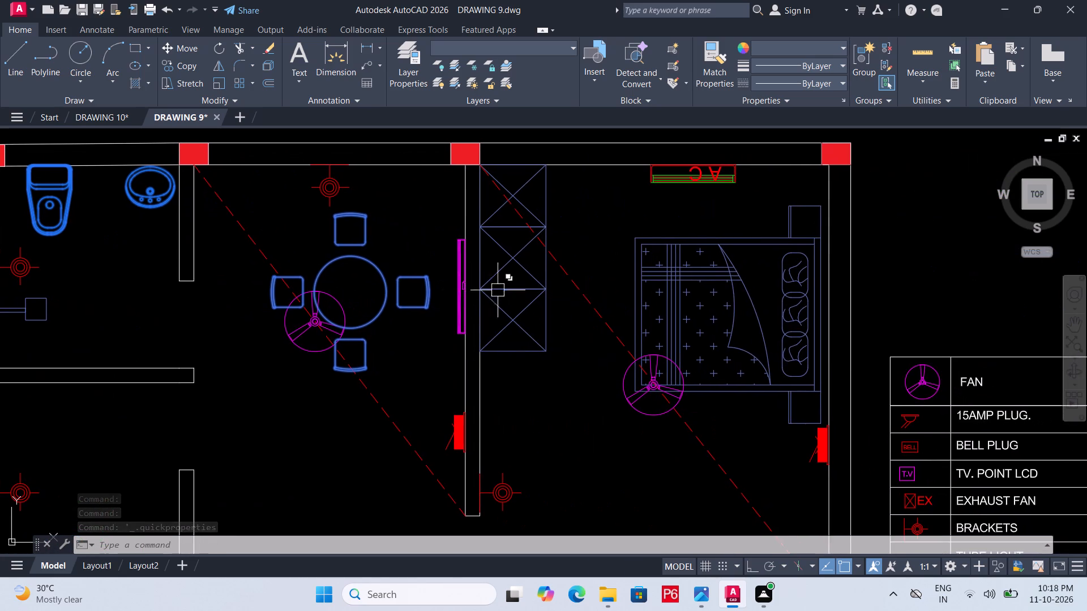
{"action": "left_click", "coordinate": [682, 290]}
Add the sofa set, both centre table outlines, the TV unit, the kitchen sink and the stove to the selection.
{"action": "scroll", "coordinate": [622, 249], "scroll_direction": "down", "scroll_amount": 3}
{"action": "middle_click_drag", "start_coordinate": [662, 353], "coordinate": [697, 264]}
{"action": "scroll", "coordinate": [669, 324], "scroll_direction": "up", "scroll_amount": 1}
{"action": "scroll", "coordinate": [684, 261], "scroll_direction": "up", "scroll_amount": 2}
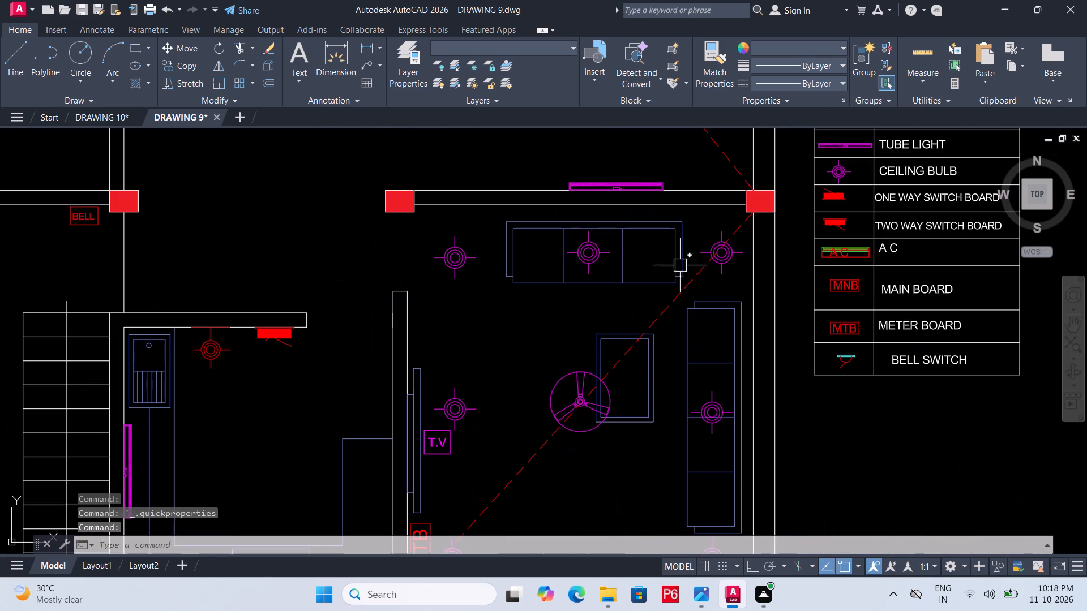
{"action": "left_click", "coordinate": [677, 270]}
{"action": "left_click", "coordinate": [650, 365]}
{"action": "scroll", "coordinate": [656, 367], "scroll_direction": "up", "scroll_amount": 3}
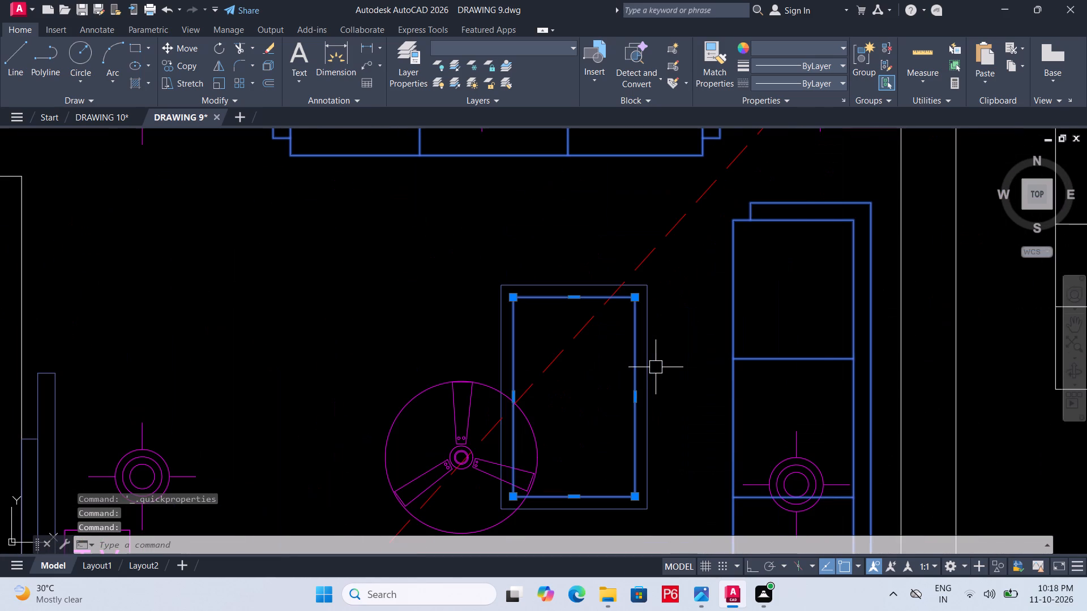
{"action": "left_click", "coordinate": [647, 371]}
{"action": "scroll", "coordinate": [734, 277], "scroll_direction": "down", "scroll_amount": 2}
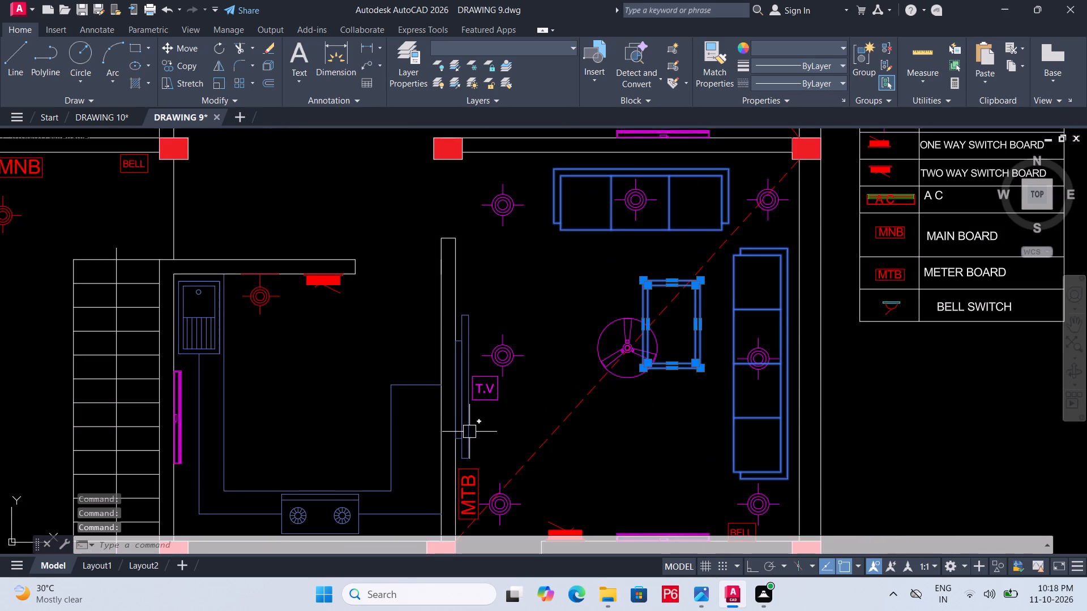
{"action": "left_click", "coordinate": [468, 433]}
{"action": "middle_click_drag", "start_coordinate": [394, 388], "coordinate": [556, 350]}
{"action": "left_click", "coordinate": [366, 302]}
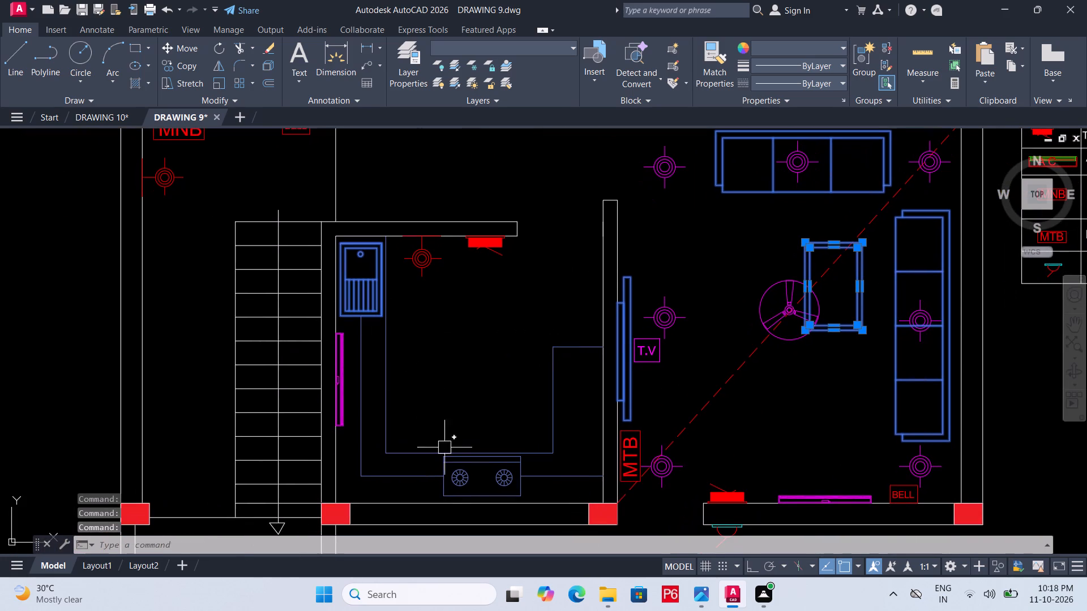
{"action": "left_click", "coordinate": [457, 483]}
Add the electrical symbols legend, the opening schedule table and the compass symbol to the selection.
{"action": "scroll", "coordinate": [503, 311], "scroll_direction": "down", "scroll_amount": 2}
{"action": "middle_click_drag", "start_coordinate": [533, 321], "coordinate": [427, 388]}
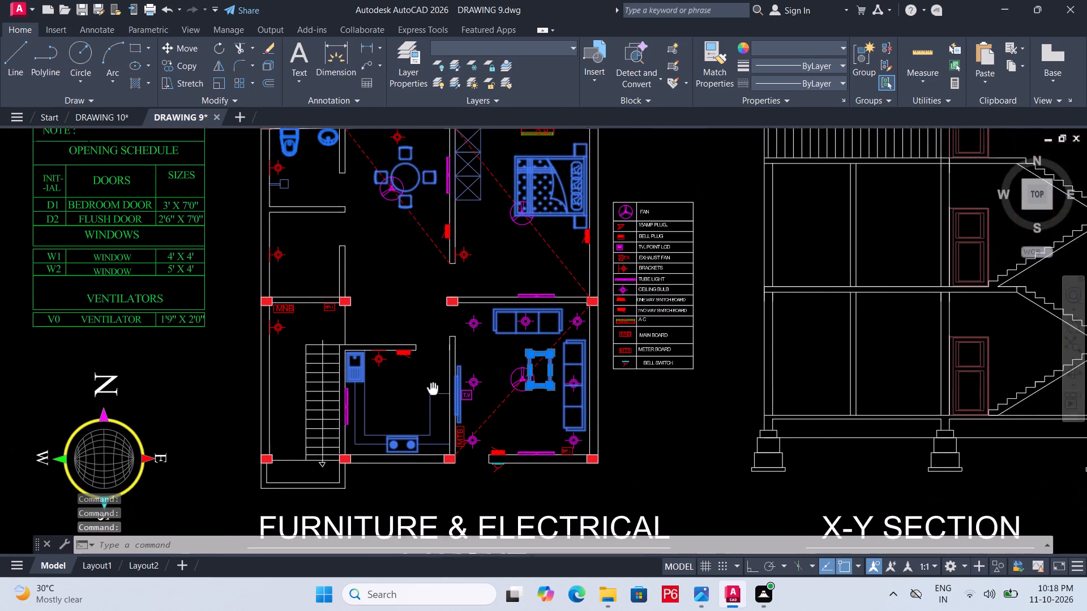
{"action": "middle_click_drag", "start_coordinate": [427, 388], "coordinate": [350, 350]}
{"action": "double_click", "coordinate": [521, 157]}
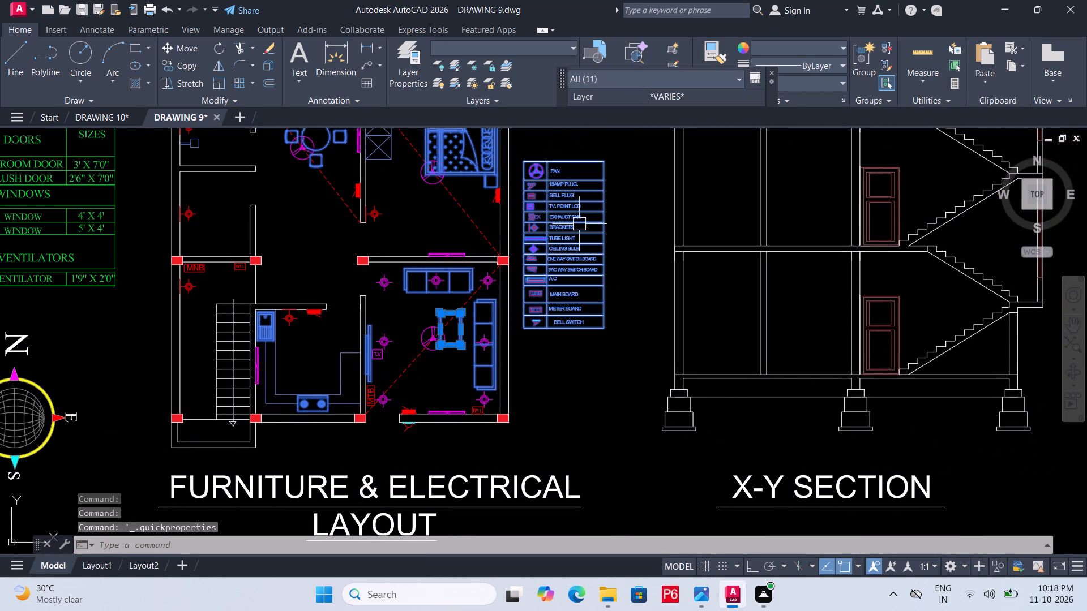
{"action": "scroll", "coordinate": [609, 271], "scroll_direction": "down", "scroll_amount": 3}
{"action": "scroll", "coordinate": [450, 237], "scroll_direction": "up", "scroll_amount": 2}
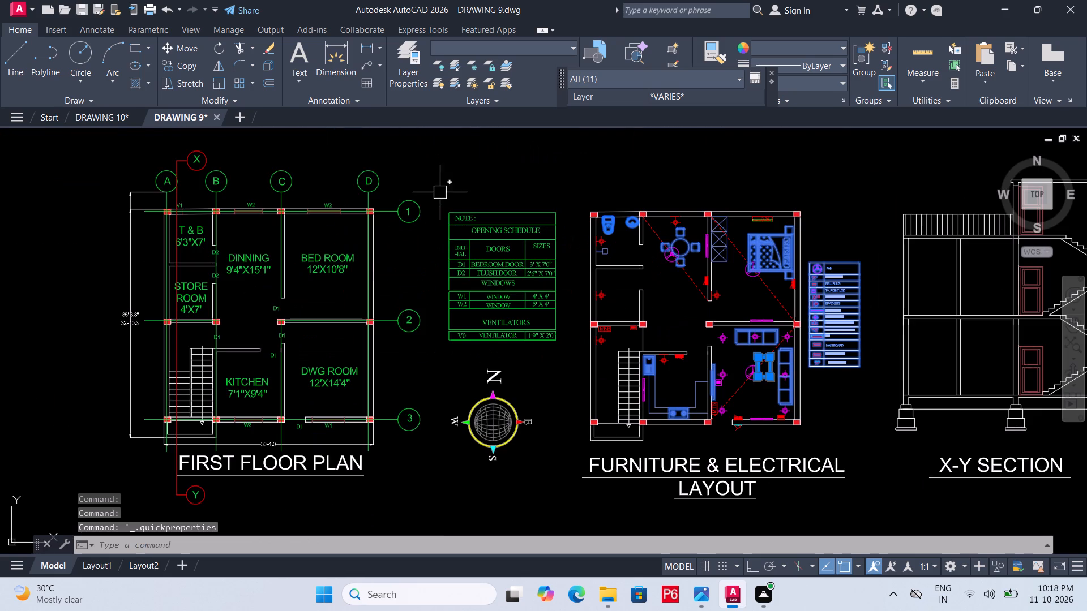
{"action": "left_click", "coordinate": [442, 196]}
{"action": "left_click", "coordinate": [571, 350]}
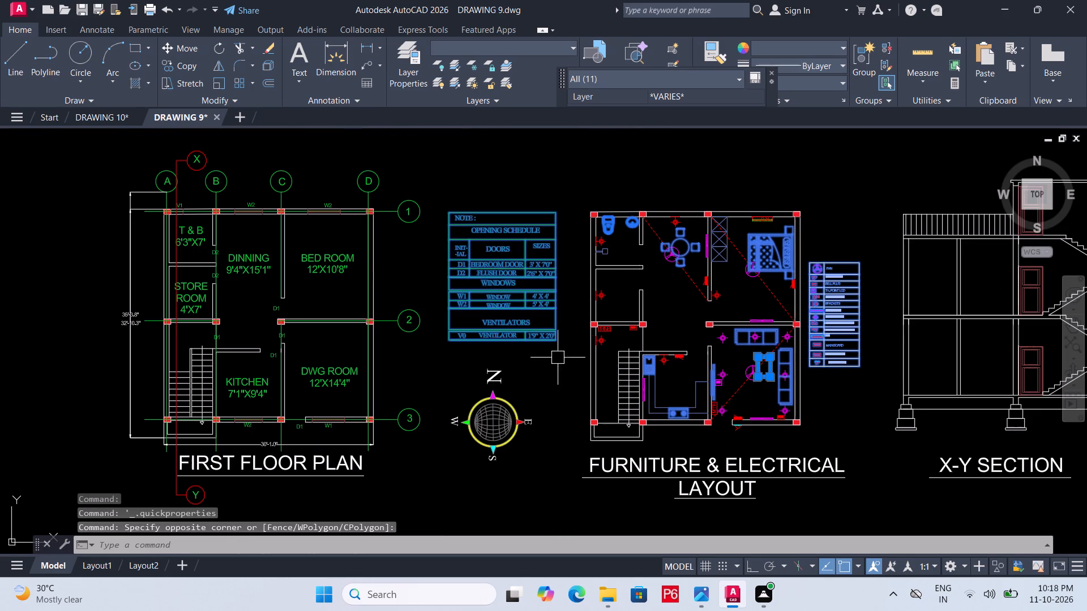
{"action": "left_click", "coordinate": [504, 407]}
Copy the selected furniture, legend, opening schedule and compass to the clipboard.
{"action": "middle_click_drag", "start_coordinate": [536, 388], "coordinate": [480, 373]}
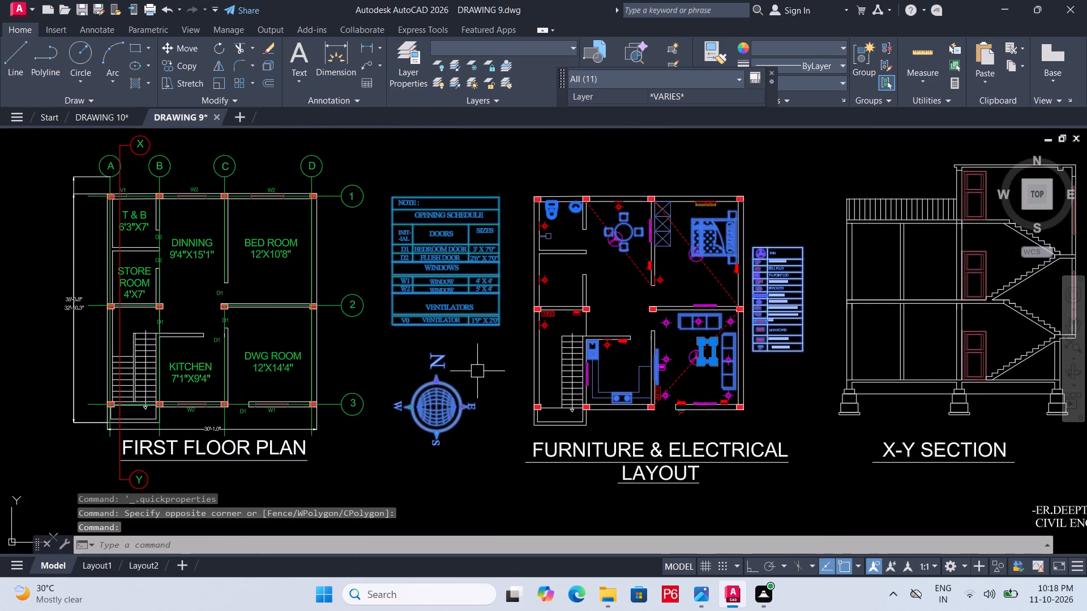
{"action": "middle_click_drag", "start_coordinate": [476, 340], "coordinate": [395, 404]}
{"action": "scroll", "coordinate": [395, 404], "scroll_direction": "down", "scroll_amount": 1}
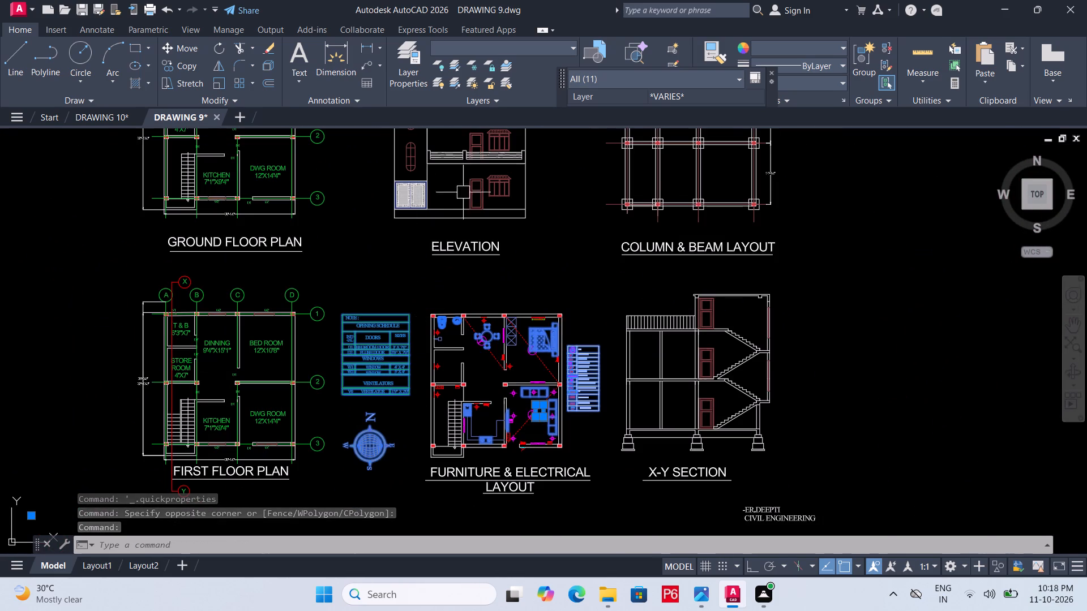
{"action": "scroll", "coordinate": [468, 175], "scroll_direction": "up", "scroll_amount": 2}
{"action": "middle_click_drag", "start_coordinate": [472, 185], "coordinate": [520, 152]}
{"action": "scroll", "coordinate": [489, 234], "scroll_direction": "down", "scroll_amount": 1}
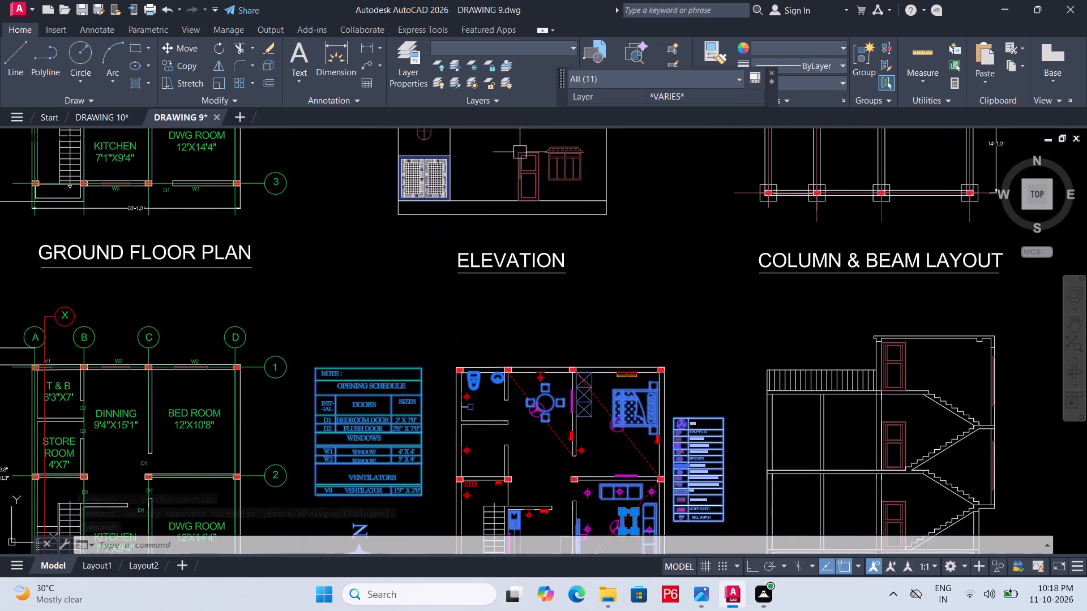
{"action": "middle_click_drag", "start_coordinate": [395, 479], "coordinate": [444, 294]}
{"action": "scroll", "coordinate": [433, 356], "scroll_direction": "up", "scroll_amount": 2}
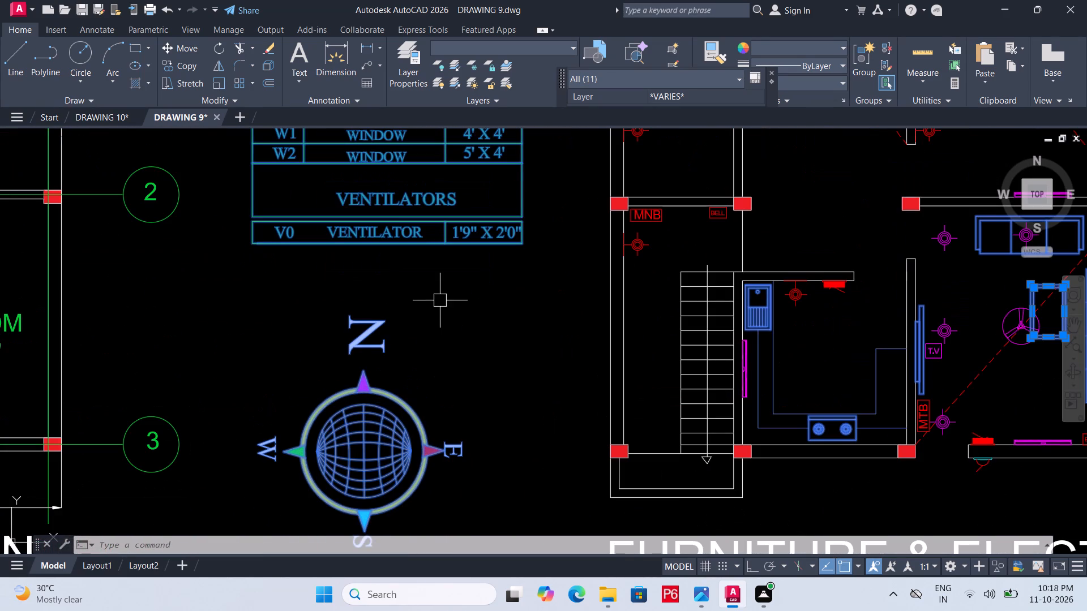
{"action": "right_click", "coordinate": [440, 300]}
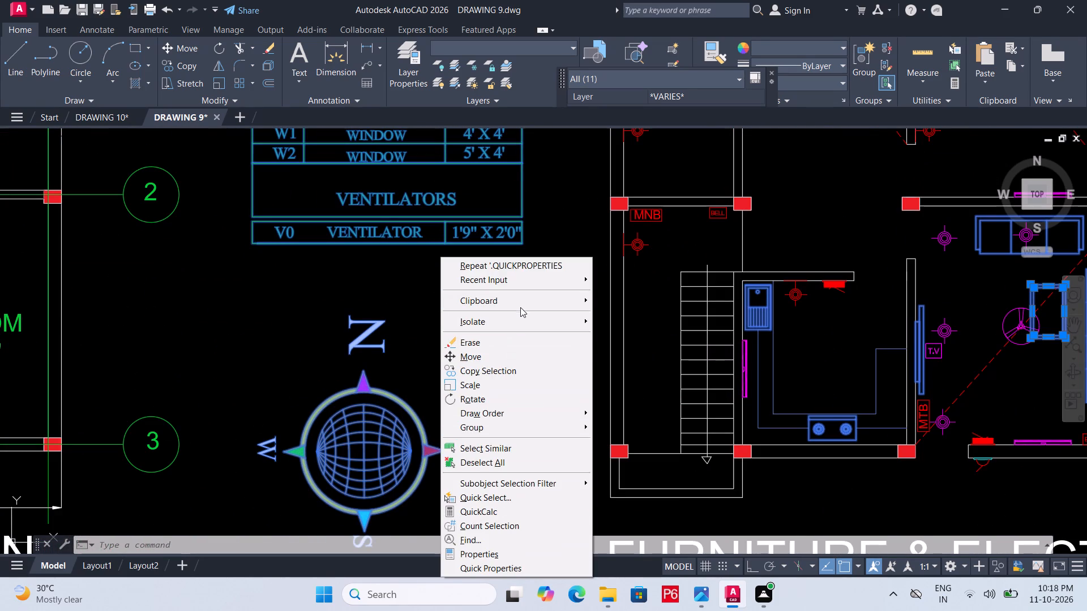
{"action": "left_click", "coordinate": [521, 306]}
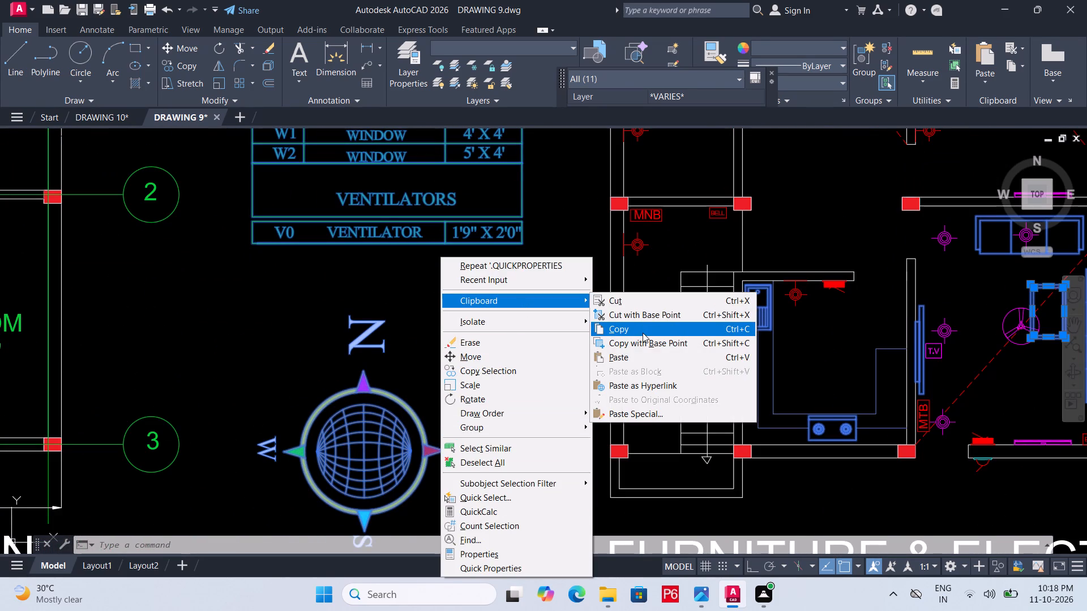
{"action": "left_click", "coordinate": [643, 332]}
Paste the copied objects into DRAWING 10, in the free space beside the second plan.
{"action": "left_click", "coordinate": [111, 121]}
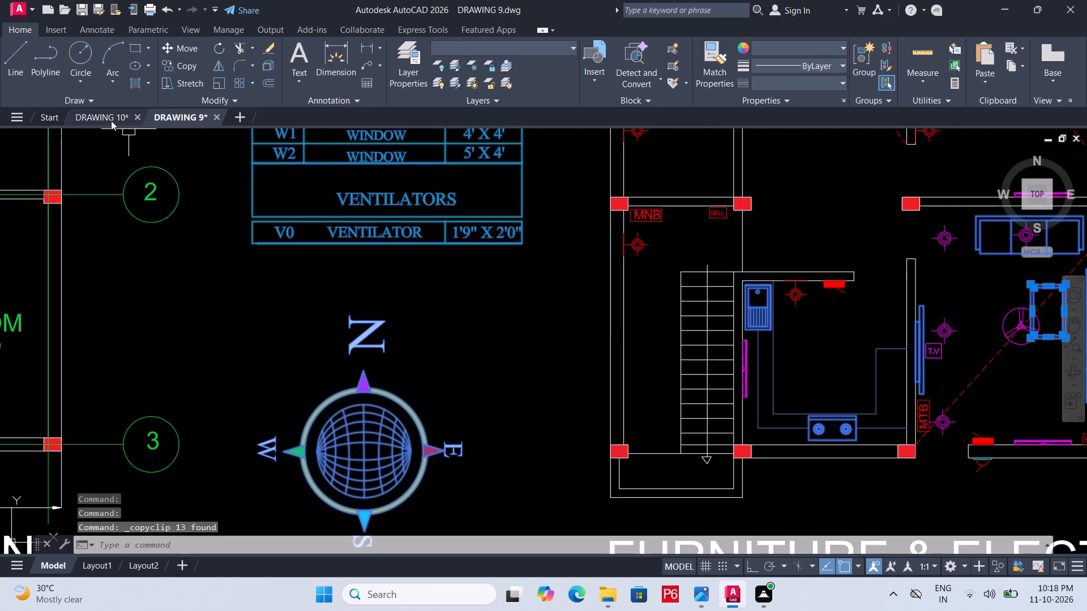
{"action": "right_click", "coordinate": [536, 269]}
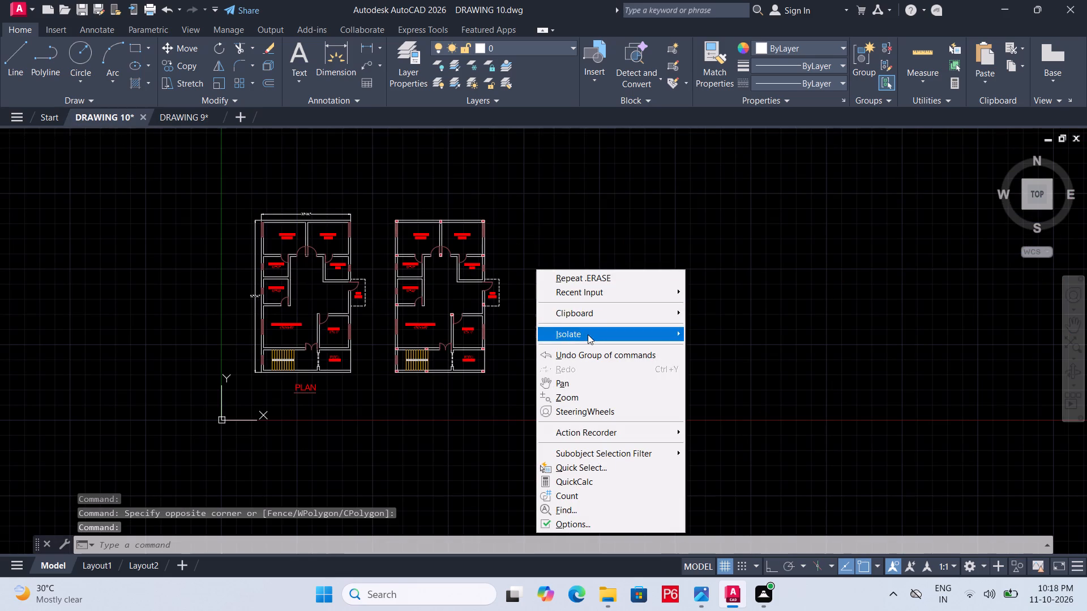
{"action": "left_click", "coordinate": [594, 313]}
{"action": "left_click", "coordinate": [730, 368]}
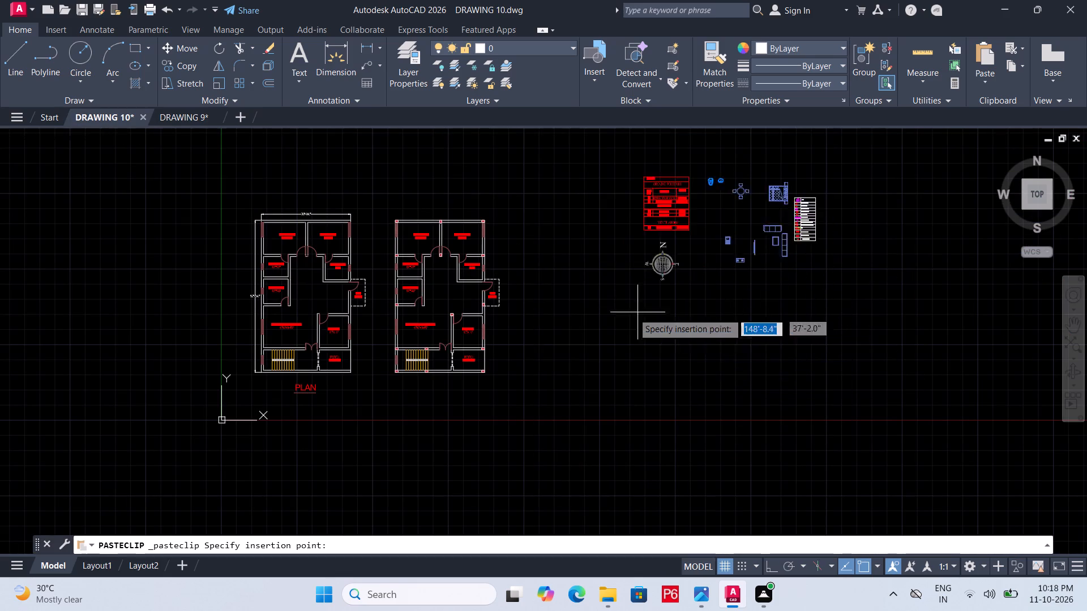
{"action": "left_click", "coordinate": [538, 369]}
{"action": "key", "text": "Escape"}
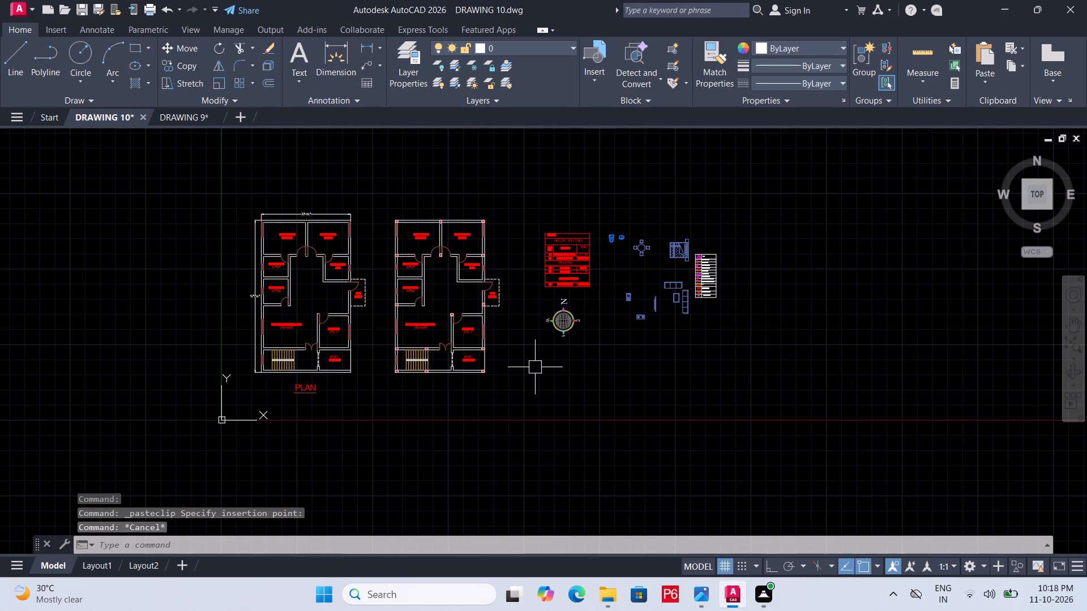
Save DRAWING 10.
{"action": "key", "text": "ctrl+s"}
{"action": "key", "text": "ctrl+s"}
{"action": "key", "text": "ctrl+s"}
Examine DRAWING 9's overall sheet arrangement and the stepped footings of its X-Y section as a reference.
{"action": "left_click", "coordinate": [179, 120]}
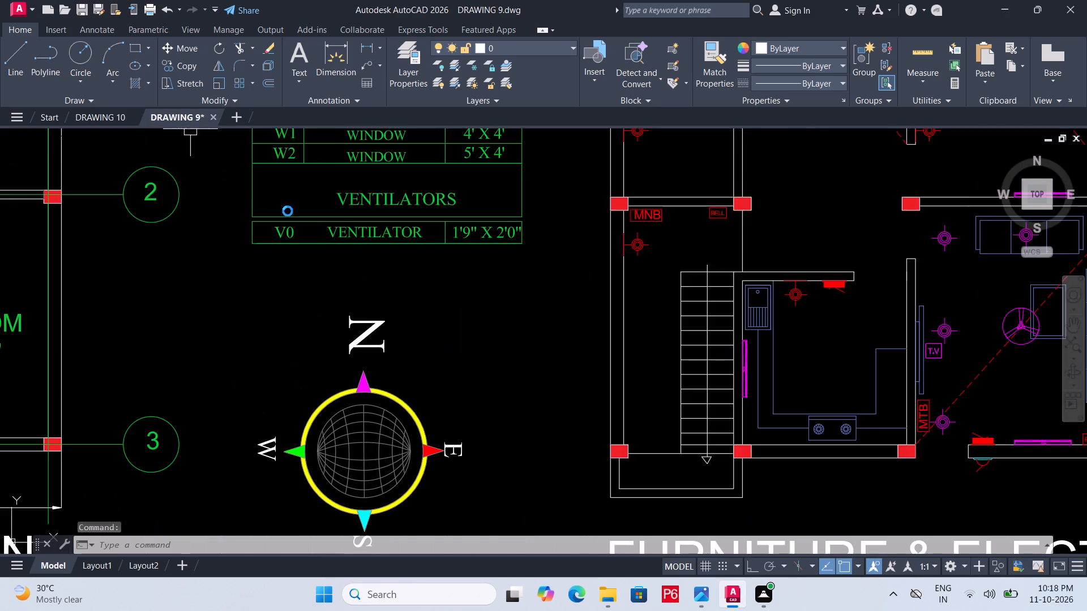
{"action": "scroll", "coordinate": [495, 328], "scroll_direction": "down", "scroll_amount": 4}
{"action": "middle_click_drag", "start_coordinate": [479, 354], "coordinate": [457, 423]}
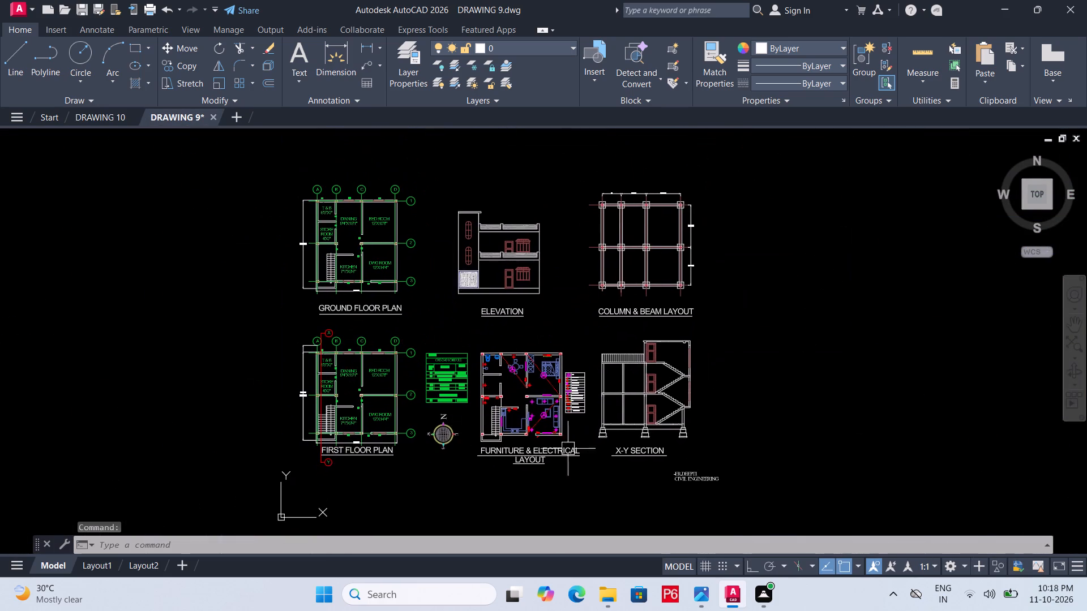
{"action": "scroll", "coordinate": [596, 453], "scroll_direction": "up", "scroll_amount": 4}
{"action": "middle_click_drag", "start_coordinate": [634, 395], "coordinate": [504, 392]}
{"action": "scroll", "coordinate": [526, 392], "scroll_direction": "up", "scroll_amount": 2}
{"action": "middle_click_drag", "start_coordinate": [486, 270], "coordinate": [487, 308]}
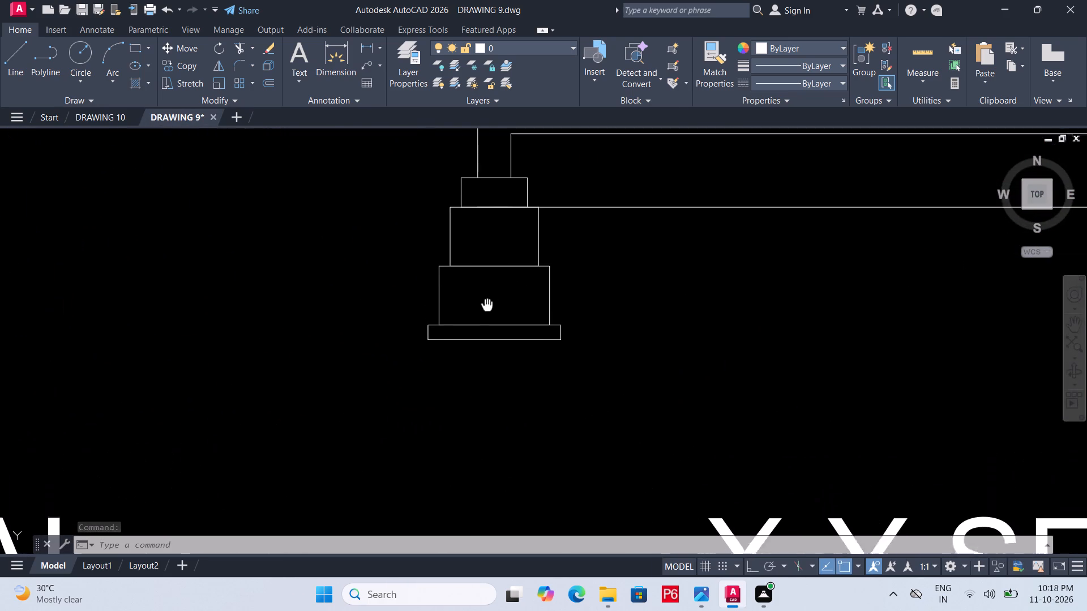
{"action": "middle_click_drag", "start_coordinate": [487, 308], "coordinate": [492, 356]}
{"action": "scroll", "coordinate": [527, 393], "scroll_direction": "down", "scroll_amount": 3}
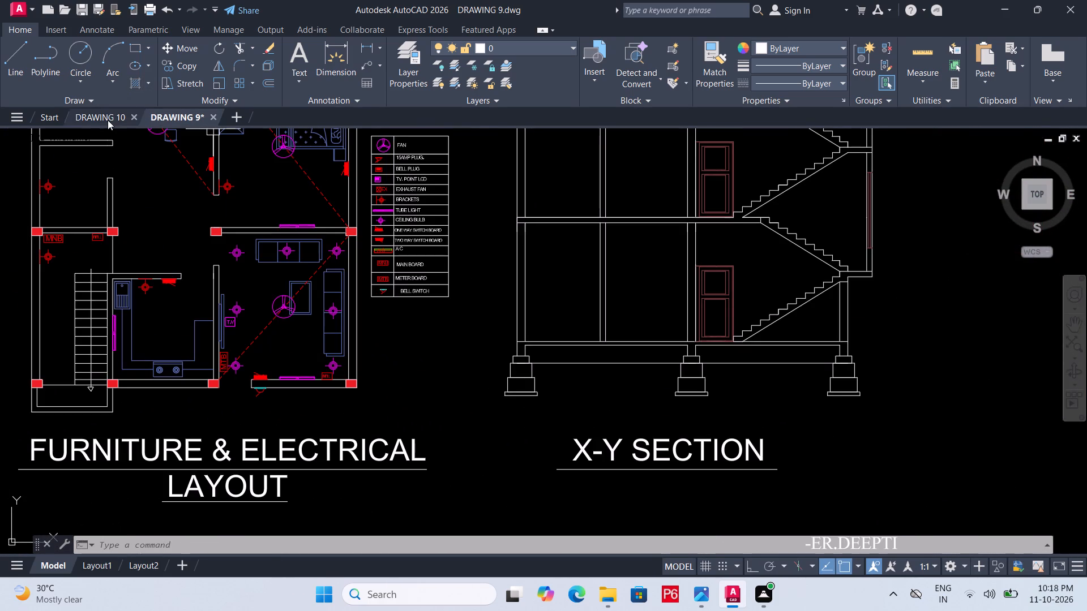
Return to DRAWING 10 and save it again.
{"action": "left_click", "coordinate": [108, 120]}
{"action": "scroll", "coordinate": [443, 321], "scroll_direction": "down", "scroll_amount": 1}
{"action": "key", "text": "ctrl+s"}
{"action": "key", "text": "ctrl+s"}
{"action": "key", "text": "ctrl+s"}
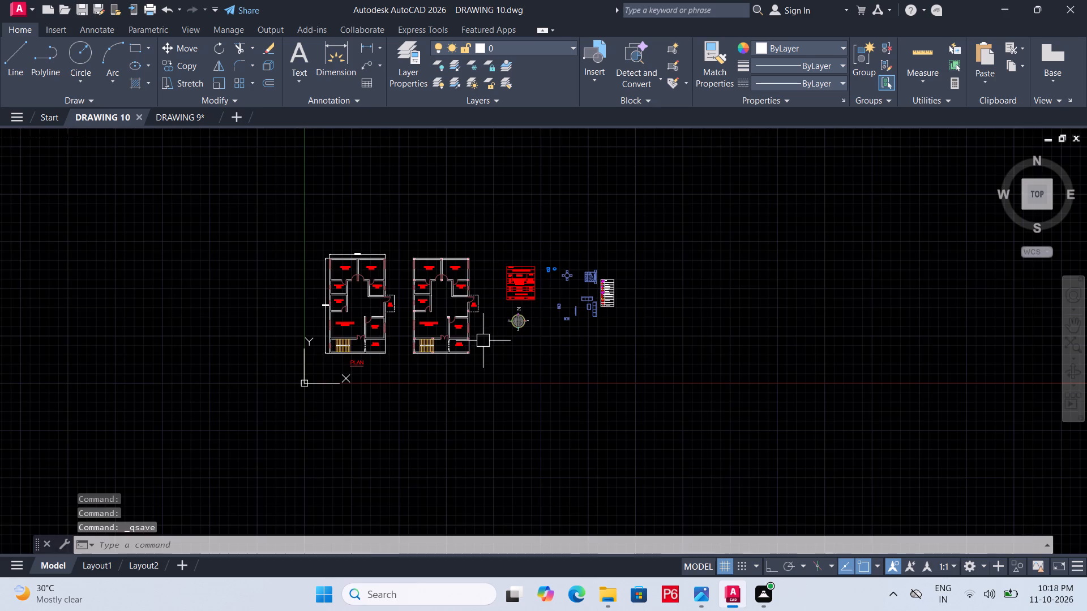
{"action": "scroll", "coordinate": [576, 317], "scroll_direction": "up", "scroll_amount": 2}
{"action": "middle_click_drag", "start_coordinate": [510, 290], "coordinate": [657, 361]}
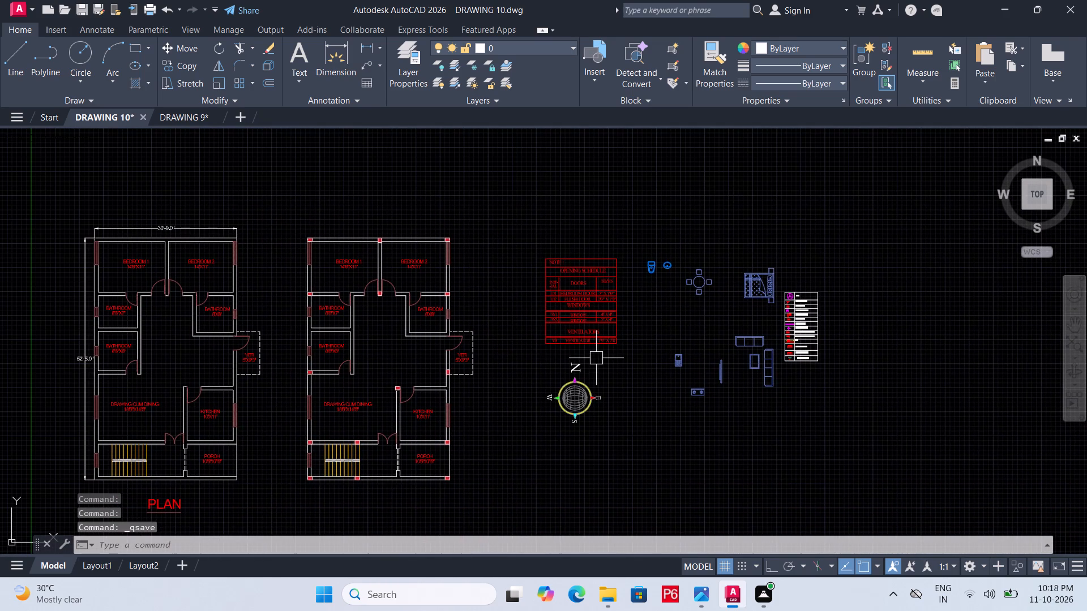
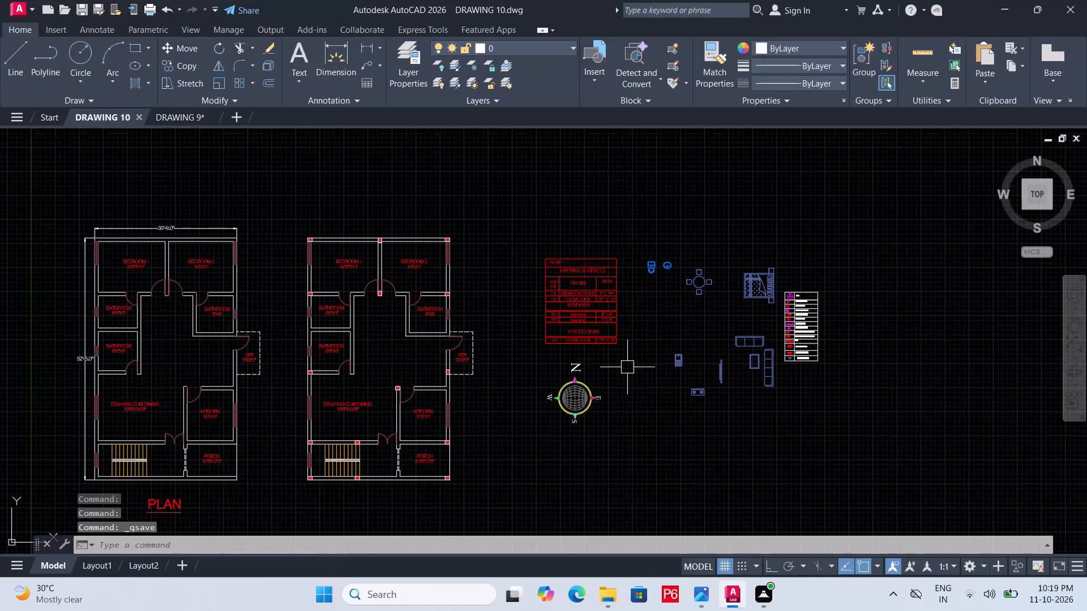
Copy the bed block from beside the second plan into its Bedroom 2 and Bedroom 1, and save.
{"action": "scroll", "coordinate": [624, 365], "scroll_direction": "up", "scroll_amount": 1}
{"action": "middle_click_drag", "start_coordinate": [559, 390], "coordinate": [584, 410]}
{"action": "left_click", "coordinate": [837, 266]}
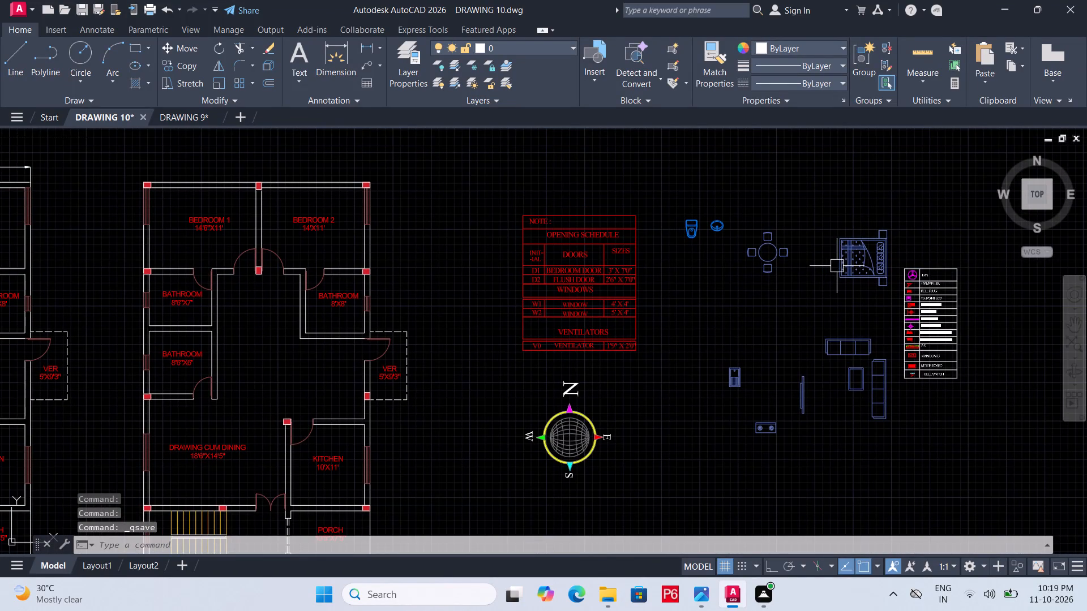
{"action": "type", "text": "CO"}
{"action": "key", "text": "space"}
{"action": "left_click", "coordinate": [846, 264]}
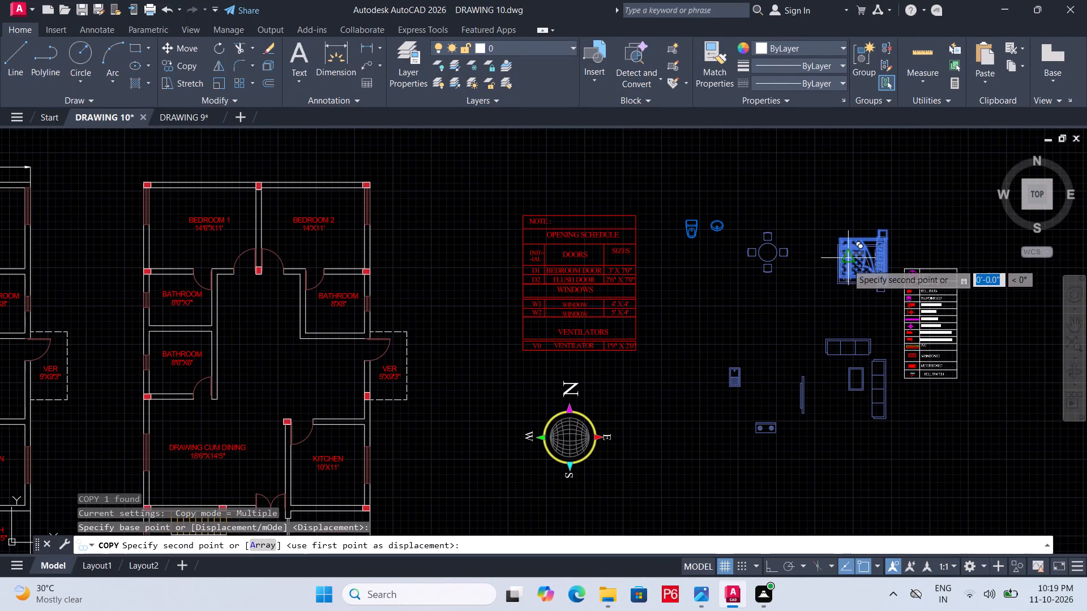
{"action": "middle_click_drag", "start_coordinate": [281, 293], "coordinate": [618, 387]}
{"action": "scroll", "coordinate": [667, 327], "scroll_direction": "up", "scroll_amount": 3}
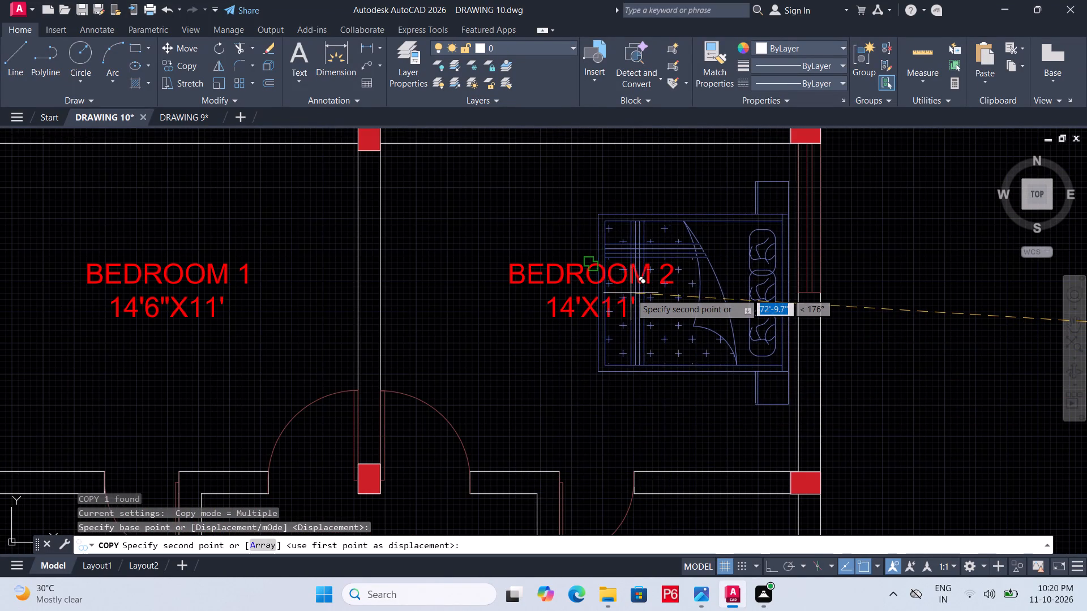
{"action": "double_click", "coordinate": [634, 291]}
{"action": "left_click", "coordinate": [94, 282]}
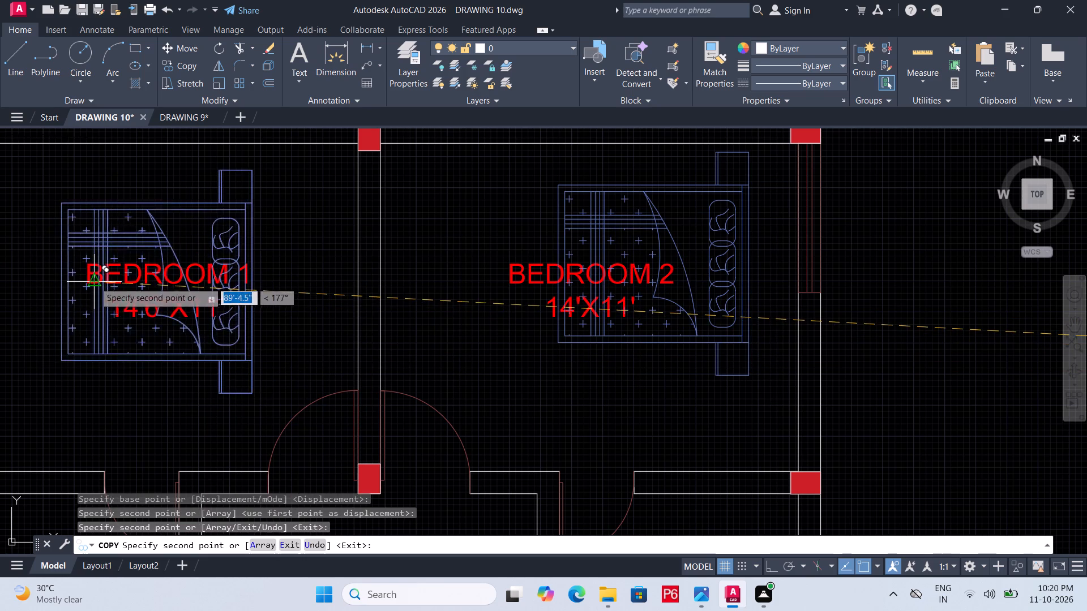
{"action": "middle_click_drag", "start_coordinate": [212, 285], "coordinate": [281, 307]}
{"action": "key", "text": "Escape"}
{"action": "key", "text": "ctrl+s"}
{"action": "key", "text": "ctrl+s"}
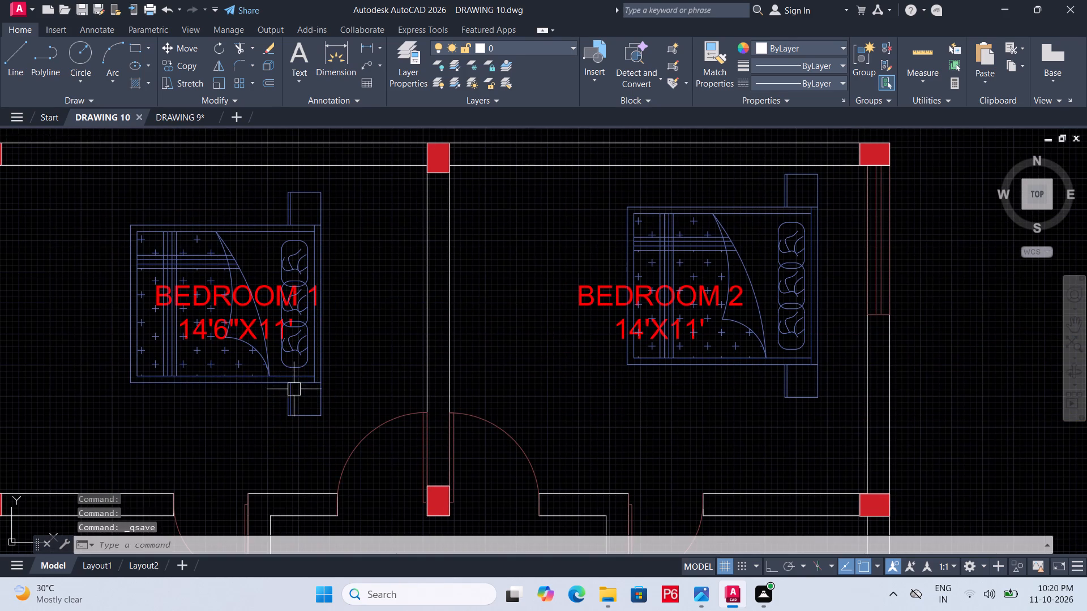
Rotate the Bedroom 1 bed a quarter turn with Ortho on, so its headboard faces the plan's upper wall.
{"action": "double_click", "coordinate": [294, 388]}
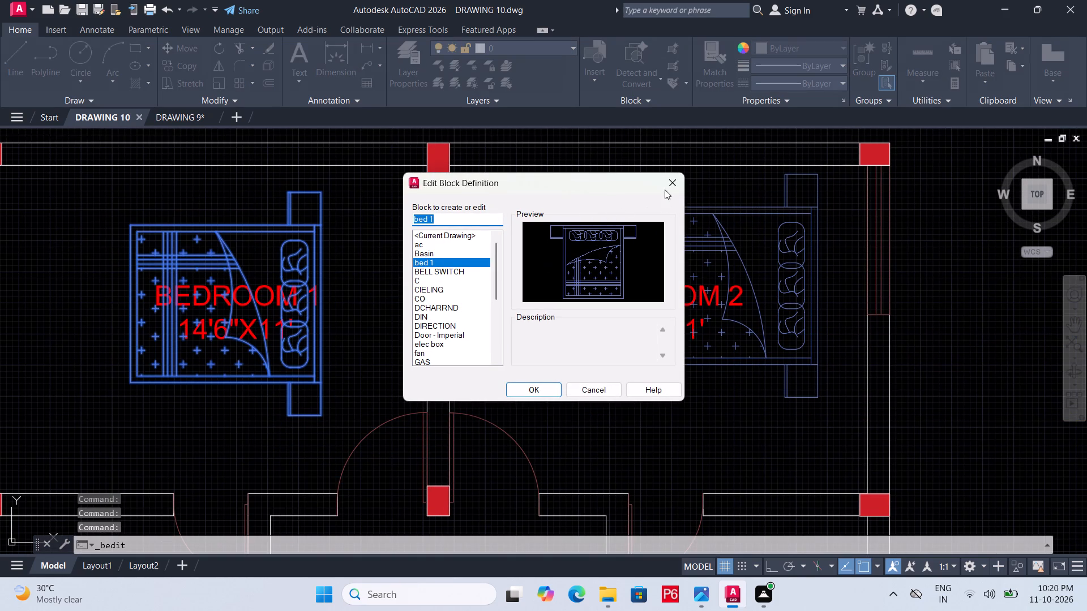
{"action": "left_click", "coordinate": [666, 187]}
{"action": "left_click", "coordinate": [318, 229]}
{"action": "type", "text": "RO"}
{"action": "key", "text": "space"}
{"action": "left_click", "coordinate": [322, 414]}
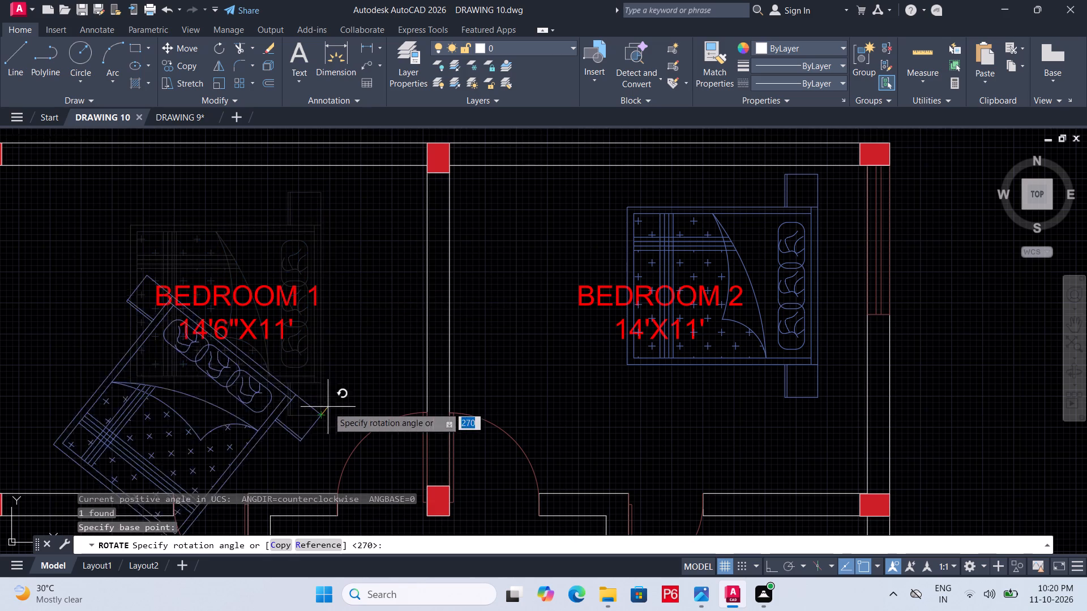
{"action": "key", "text": "F8"}
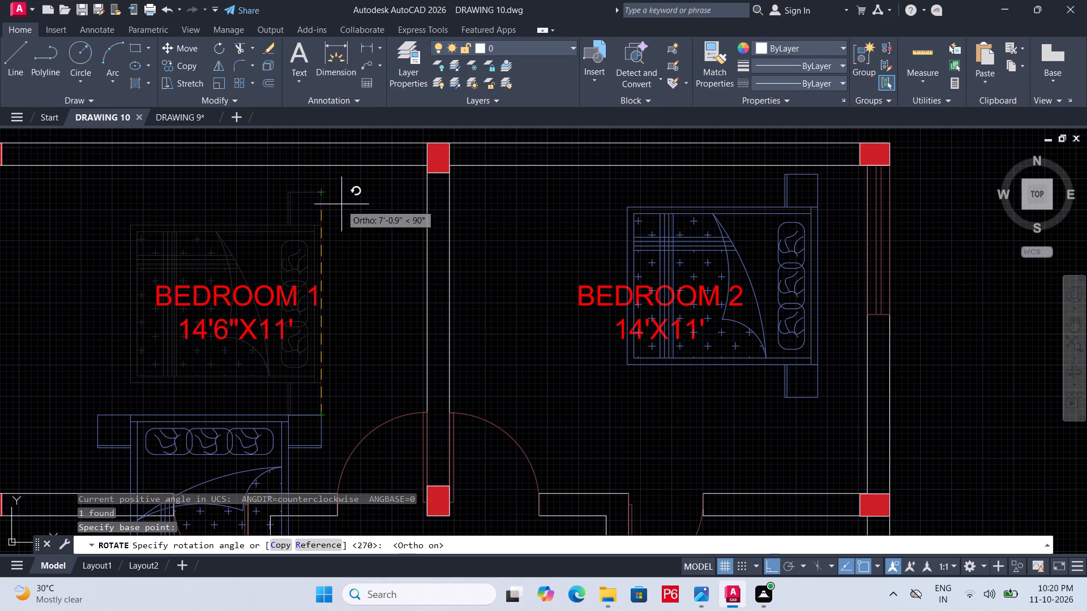
{"action": "left_click", "coordinate": [342, 204]}
{"action": "key", "text": "Escape"}
Move the rotated Bedroom 1 bed straight up so its headboard sits against the upper wall, and save.
{"action": "left_click", "coordinate": [288, 416]}
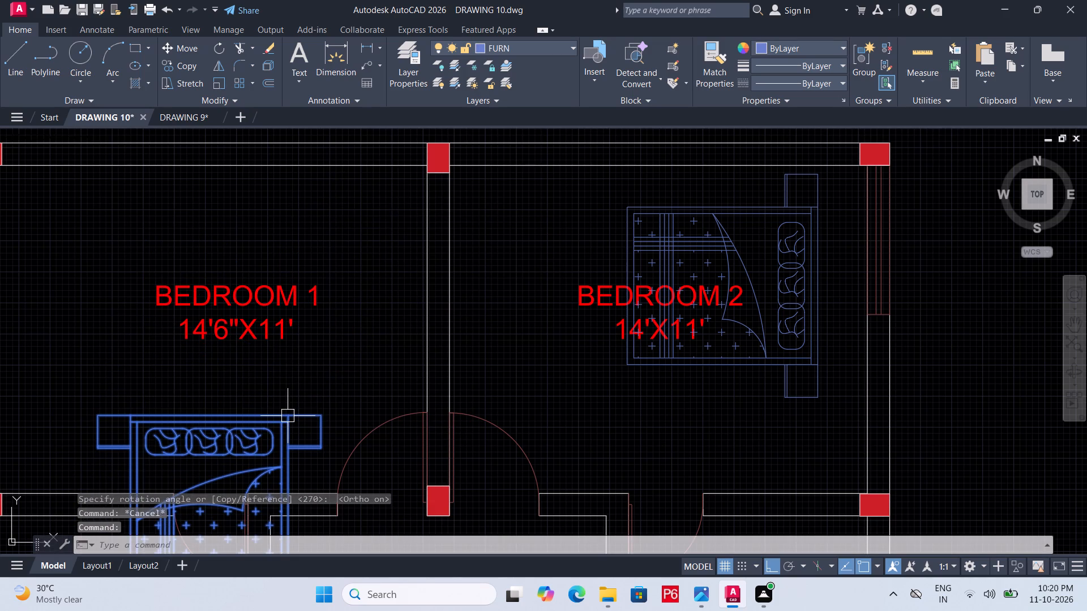
{"action": "key", "text": "m"}
{"action": "key", "text": "space"}
{"action": "double_click", "coordinate": [207, 415]}
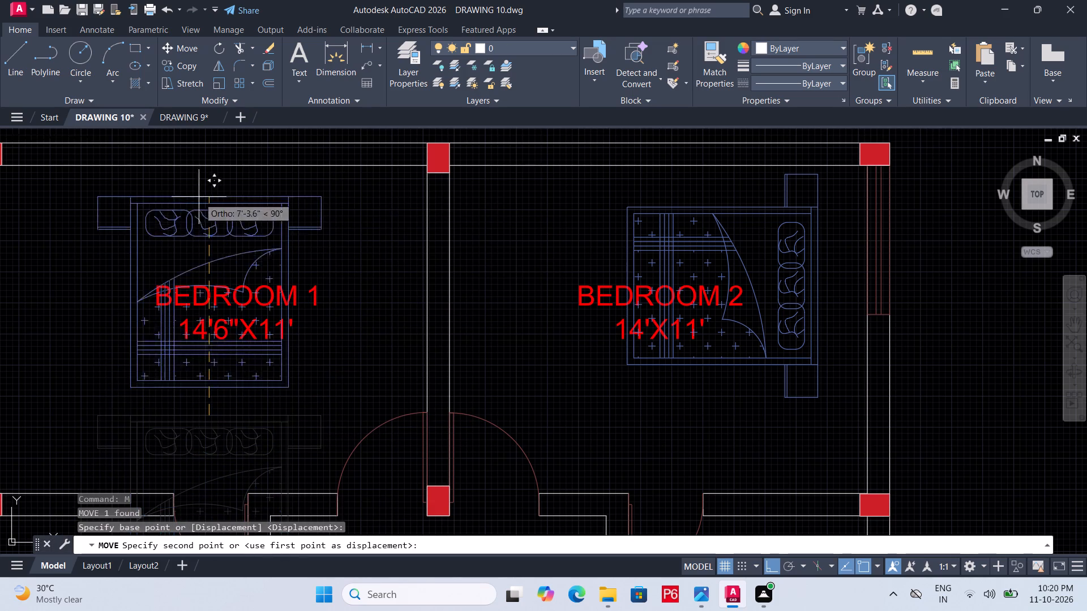
{"action": "left_click", "coordinate": [208, 167]}
{"action": "scroll", "coordinate": [232, 259], "scroll_direction": "down", "scroll_amount": 2}
{"action": "middle_click_drag", "start_coordinate": [257, 292], "coordinate": [275, 286]}
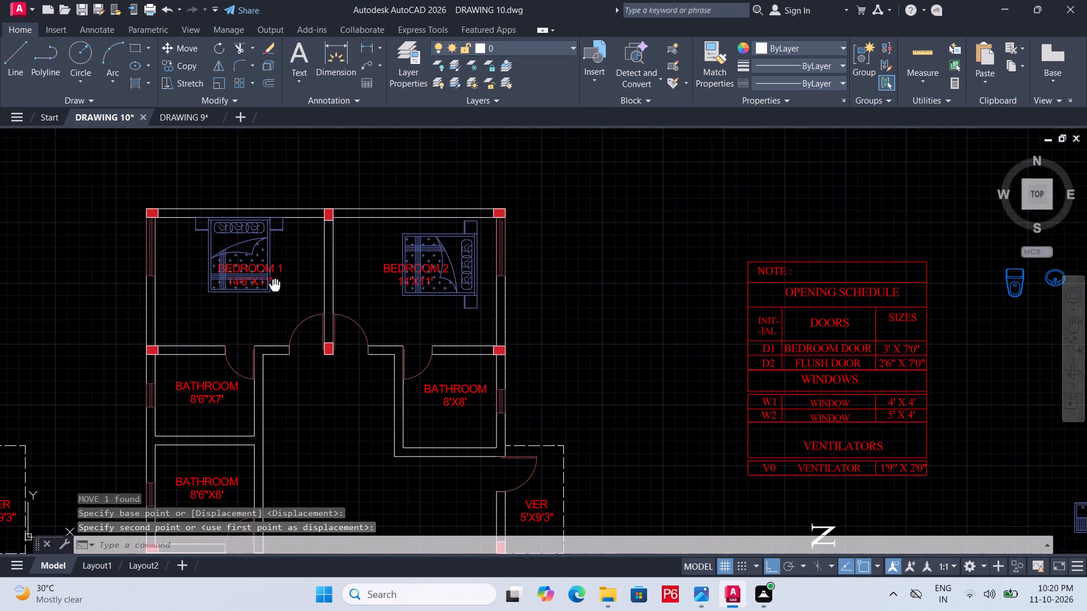
{"action": "middle_click_drag", "start_coordinate": [275, 286], "coordinate": [291, 279]}
{"action": "key", "text": "ctrl+s"}
{"action": "key", "text": "ctrl+s"}
{"action": "key", "text": "ctrl+s"}
Move the Bedroom 2 bed horizontally towards the exterior window wall so its headboard sits beside it, and save.
{"action": "left_click", "coordinate": [473, 286]}
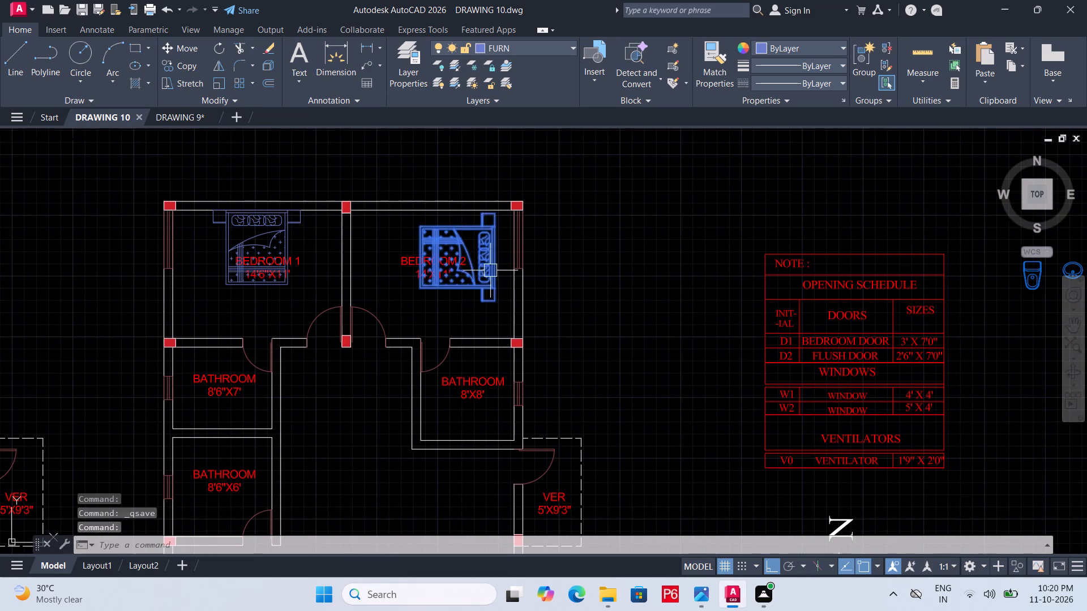
{"action": "scroll", "coordinate": [491, 268], "scroll_direction": "up", "scroll_amount": 3}
{"action": "key", "text": "m"}
{"action": "key", "text": "space"}
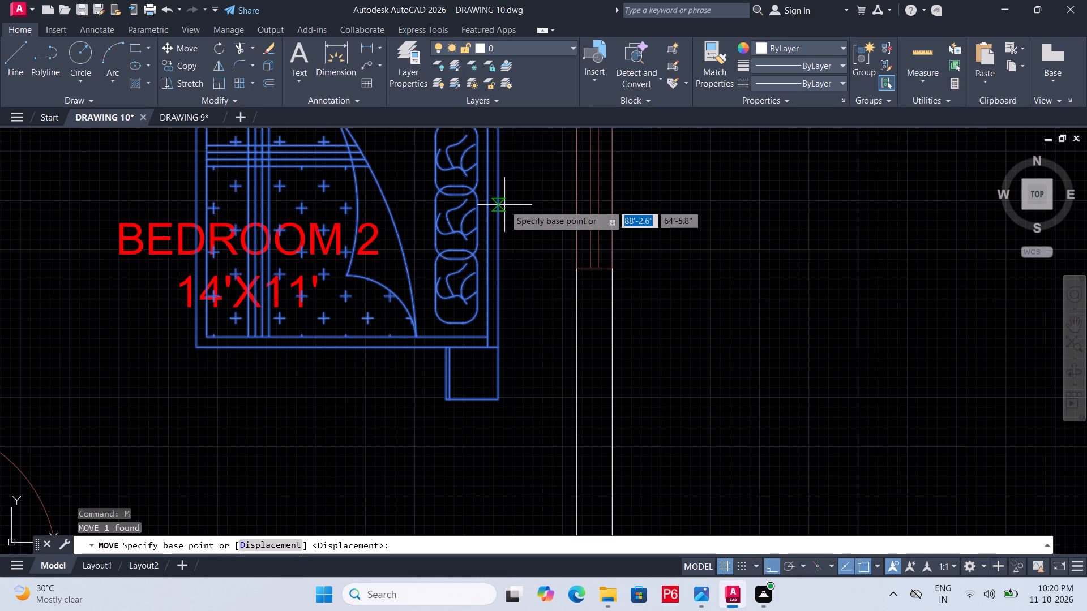
{"action": "middle_click_drag", "start_coordinate": [493, 205], "coordinate": [479, 263]}
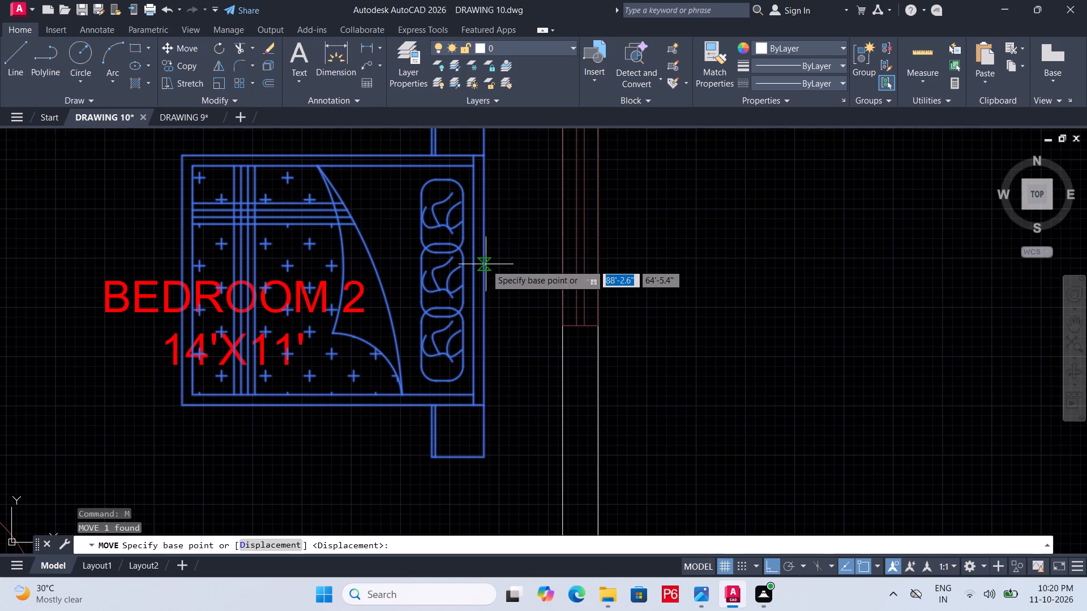
{"action": "left_click", "coordinate": [485, 281]}
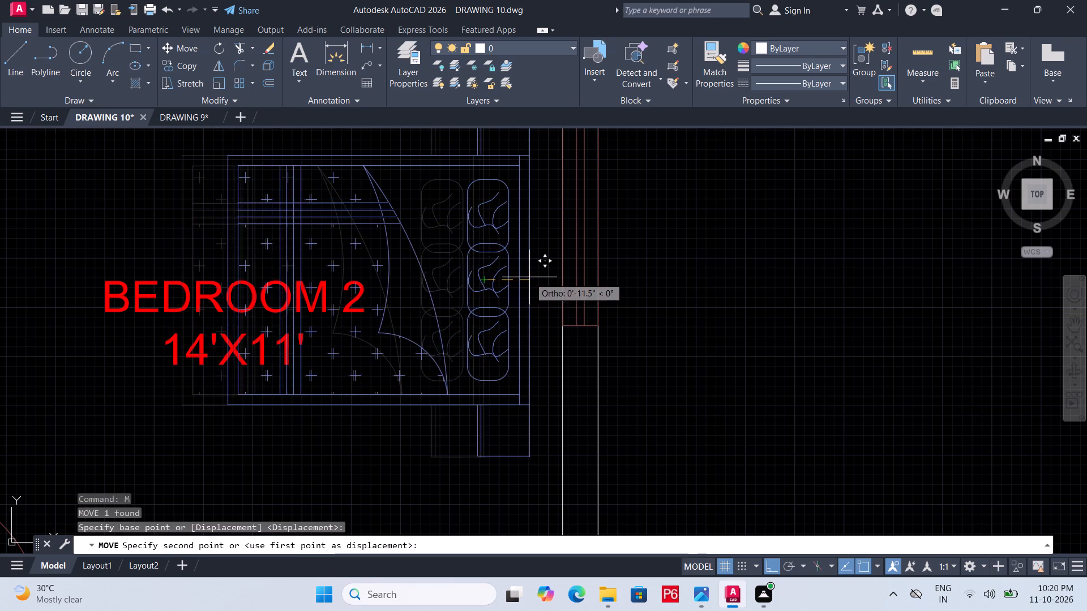
{"action": "left_click", "coordinate": [553, 277]}
{"action": "scroll", "coordinate": [519, 277], "scroll_direction": "down", "scroll_amount": 2}
{"action": "key", "text": "ctrl+s"}
{"action": "key", "text": "ctrl+s"}
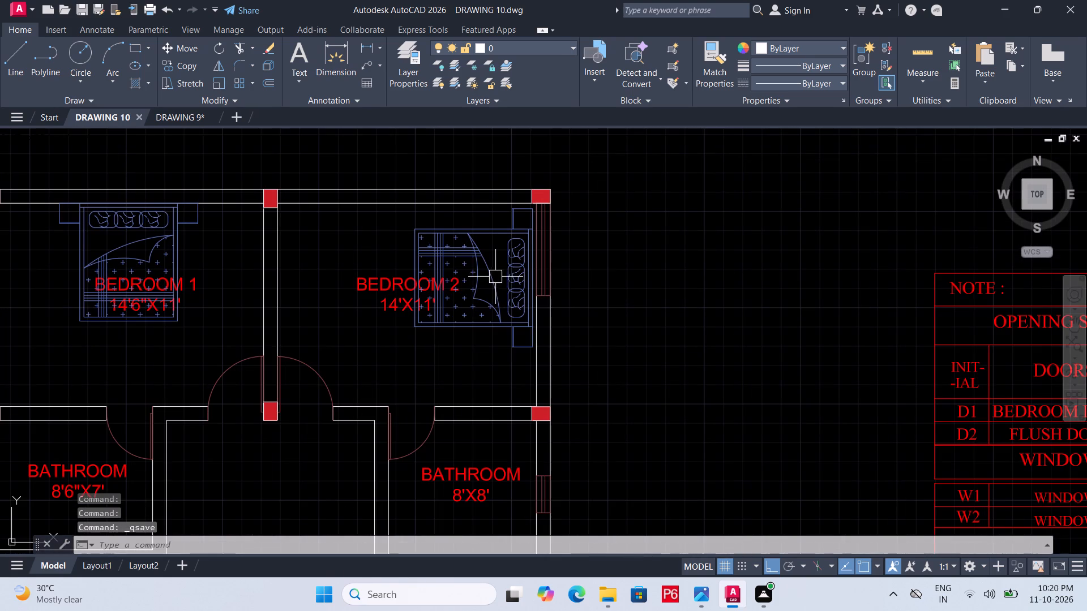
{"action": "key", "text": "ctrl+s"}
Move the BEDROOM 2 room label horizontally off the bed, towards the partition between the bedrooms.
{"action": "middle_click_drag", "start_coordinate": [473, 290], "coordinate": [472, 217]}
{"action": "middle_click_drag", "start_coordinate": [429, 249], "coordinate": [490, 274]}
{"action": "left_click", "coordinate": [464, 237]}
{"action": "key", "text": "m"}
{"action": "key", "text": "space"}
{"action": "left_click", "coordinate": [464, 236]}
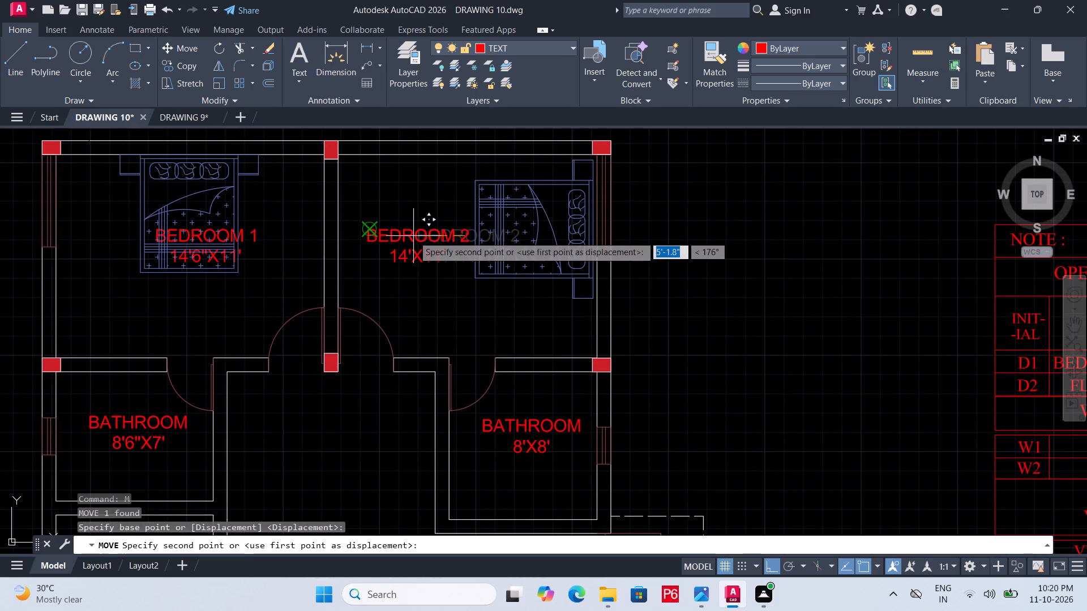
{"action": "left_click", "coordinate": [413, 236]}
Shift the BEDROOM 2 label about 2' back towards the bed so it clears the partition wall, and save.
{"action": "left_click", "coordinate": [381, 236]}
{"action": "type", "text": "M"}
{"action": "key", "text": "space"}
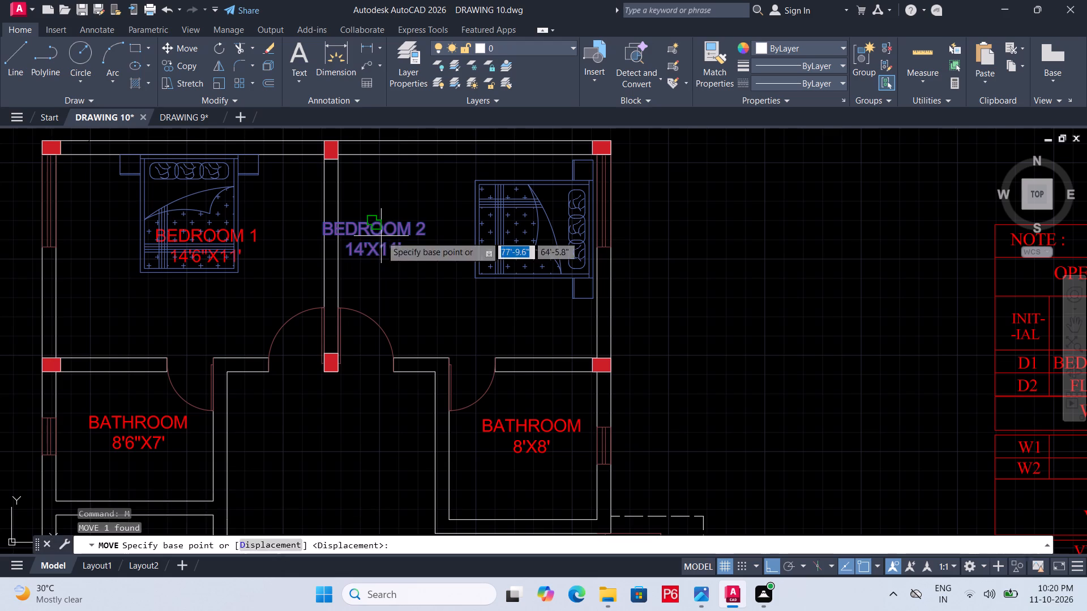
{"action": "left_click", "coordinate": [381, 236]}
{"action": "scroll", "coordinate": [409, 235], "scroll_direction": "up", "scroll_amount": 1}
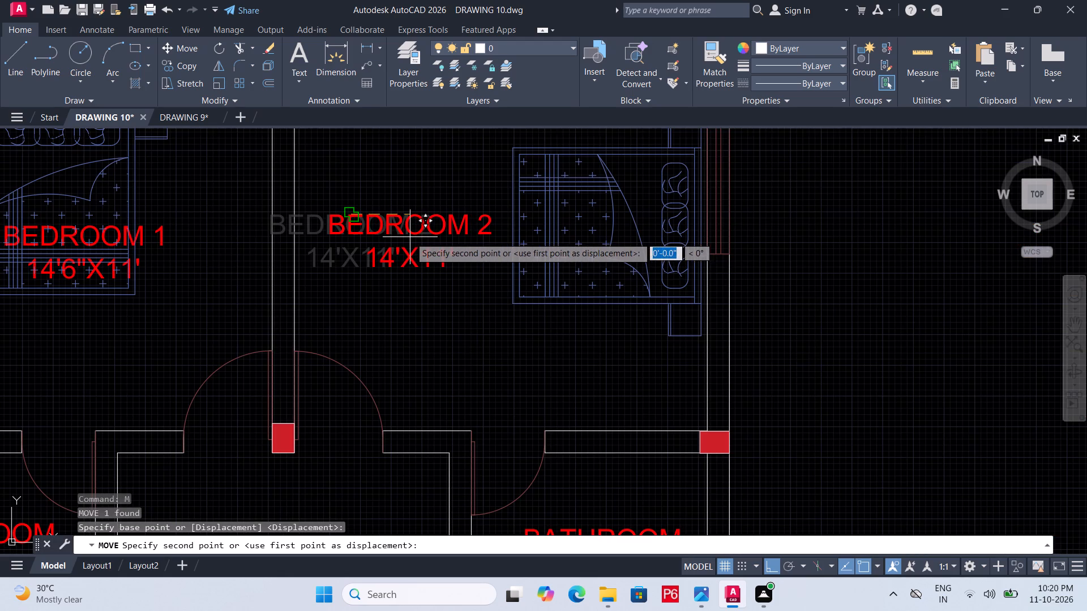
{"action": "left_click", "coordinate": [410, 237]}
{"action": "left_click", "coordinate": [399, 235]}
{"action": "type", "text": "M"}
{"action": "key", "text": "space"}
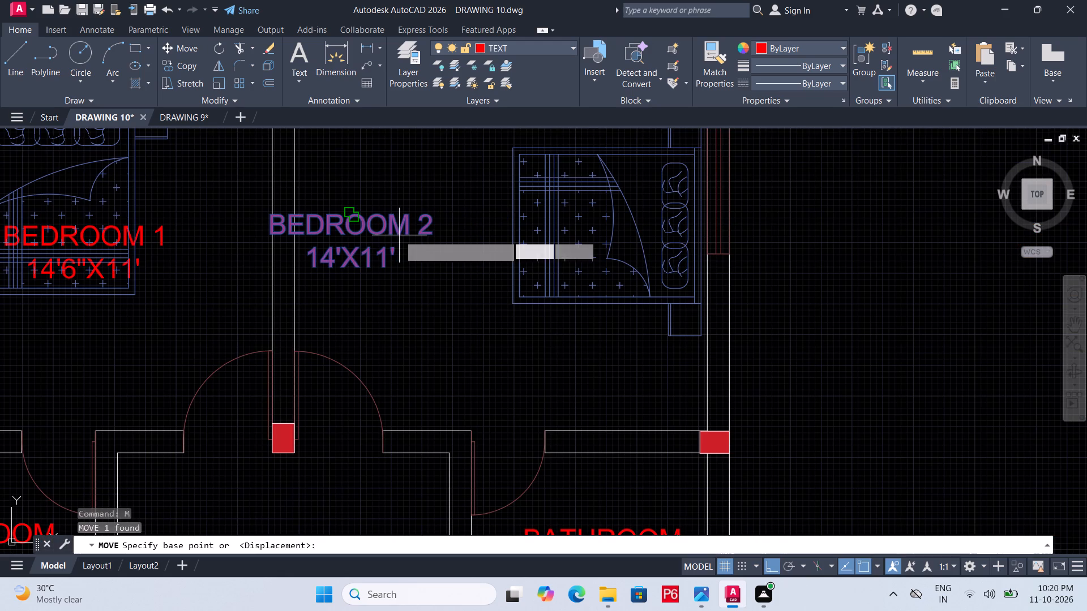
{"action": "left_click", "coordinate": [399, 235]}
{"action": "scroll", "coordinate": [409, 235], "scroll_direction": "up", "scroll_amount": 2}
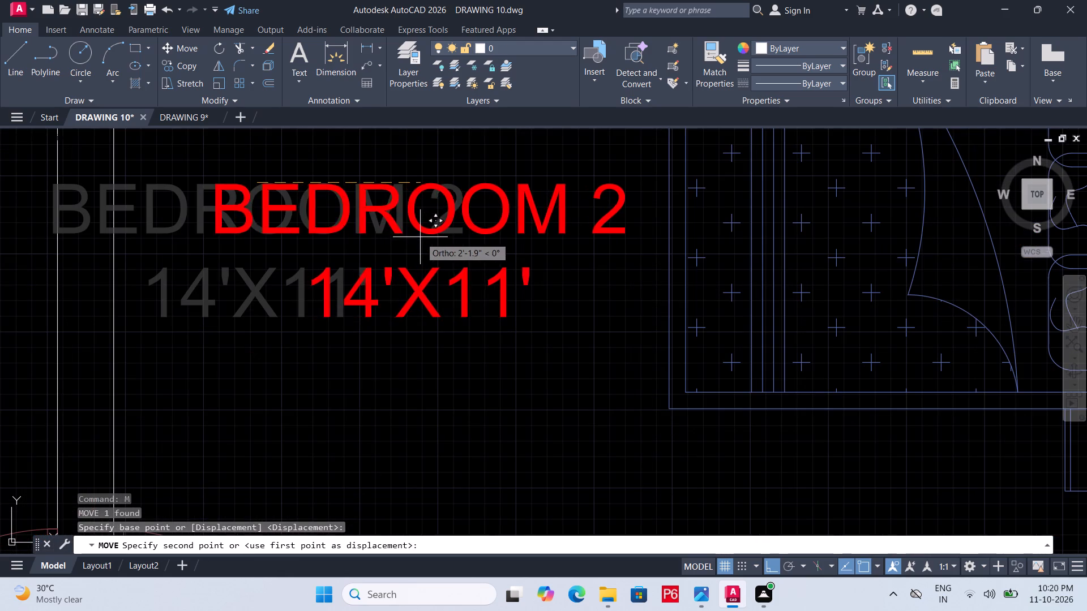
{"action": "left_click", "coordinate": [414, 237]}
{"action": "scroll", "coordinate": [412, 238], "scroll_direction": "down", "scroll_amount": 2}
{"action": "key", "text": "ctrl+s"}
{"action": "key", "text": "ctrl+s"}
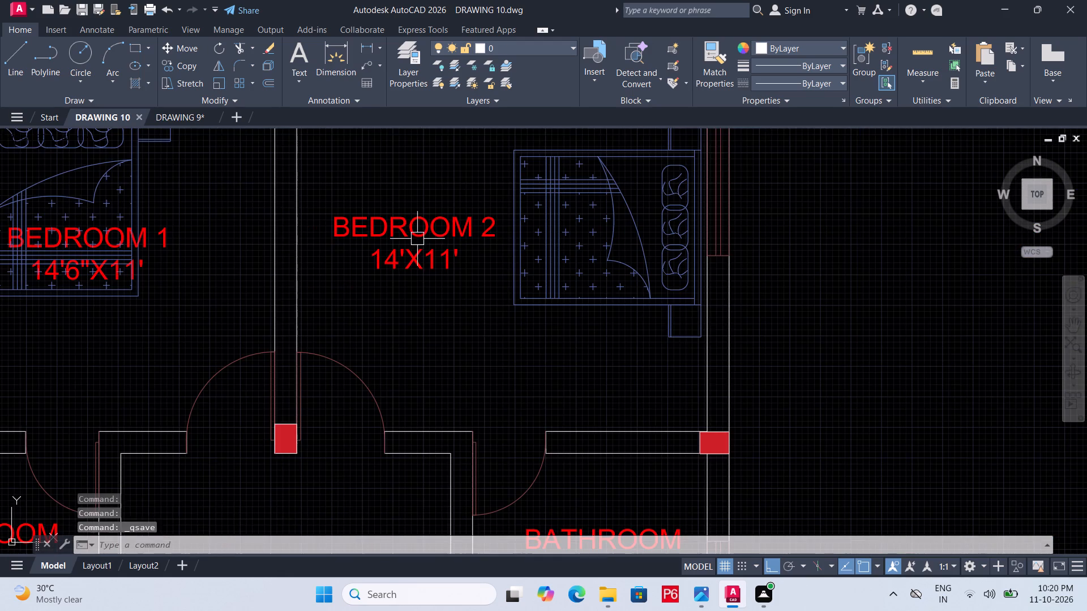
Move the BEDROOM 1 room label straight down to just below the foot of the bed, and save.
{"action": "middle_click_drag", "start_coordinate": [417, 239], "coordinate": [636, 318], "text": "ctrl"}
{"action": "left_click", "coordinate": [489, 296]}
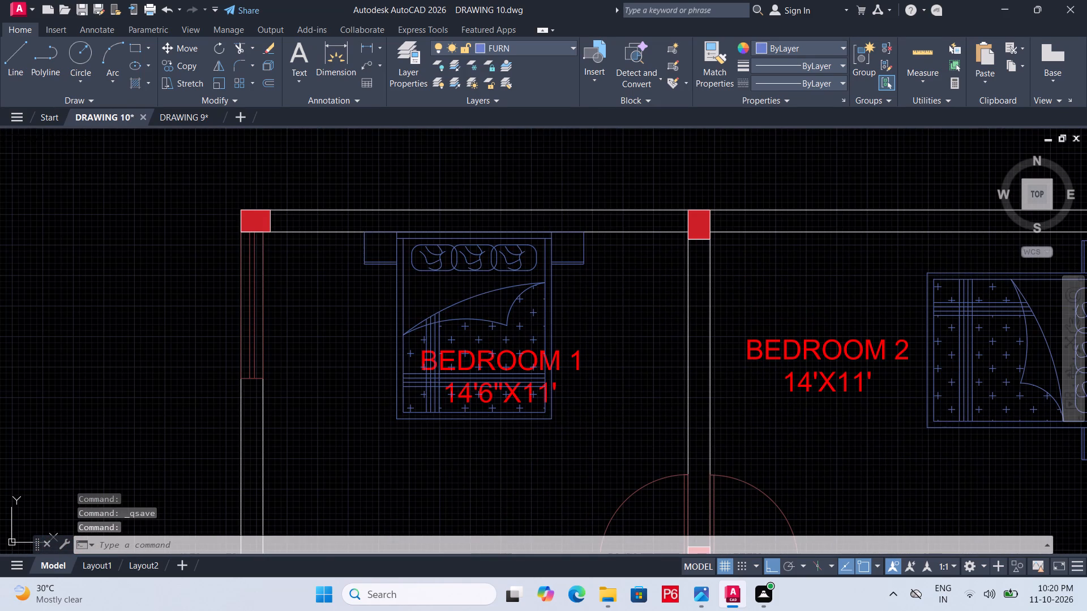
{"action": "left_click", "coordinate": [506, 362]}
{"action": "middle_click_drag", "start_coordinate": [513, 339], "coordinate": [530, 229]}
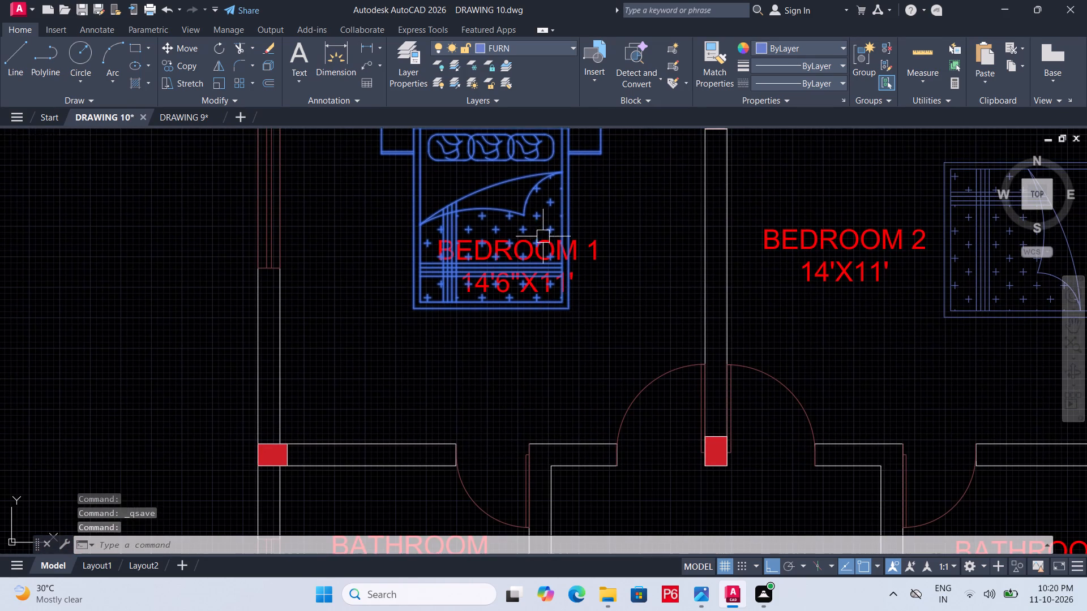
{"action": "key", "text": "Escape"}
{"action": "left_click", "coordinate": [583, 249]}
{"action": "type", "text": "M"}
{"action": "key", "text": "space"}
{"action": "double_click", "coordinate": [583, 249]}
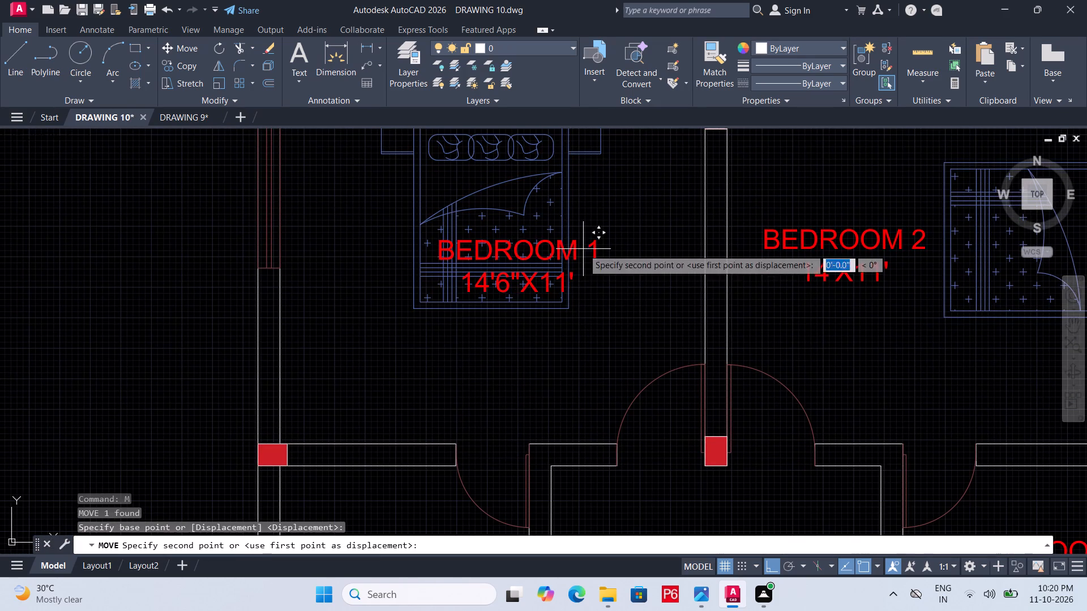
{"action": "left_click", "coordinate": [573, 329]}
{"action": "key", "text": "ctrl+s"}
{"action": "key", "text": "ctrl+s"}
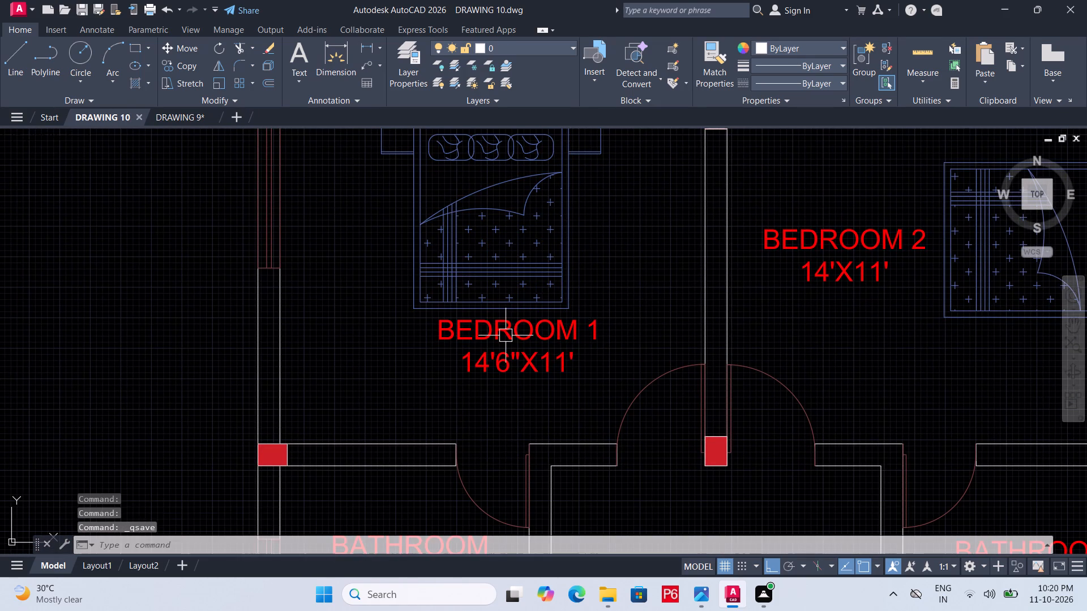
{"action": "key", "text": "ctrl+s"}
Copy the two sofas and the coffee table together from the furniture blocks to the empty area below the second plan.
{"action": "scroll", "coordinate": [497, 303], "scroll_direction": "down", "scroll_amount": 1}
{"action": "middle_click_drag", "start_coordinate": [497, 302], "coordinate": [418, 246]}
{"action": "scroll", "coordinate": [391, 246], "scroll_direction": "down", "scroll_amount": 2}
{"action": "middle_click_drag", "start_coordinate": [602, 249], "coordinate": [566, 214]}
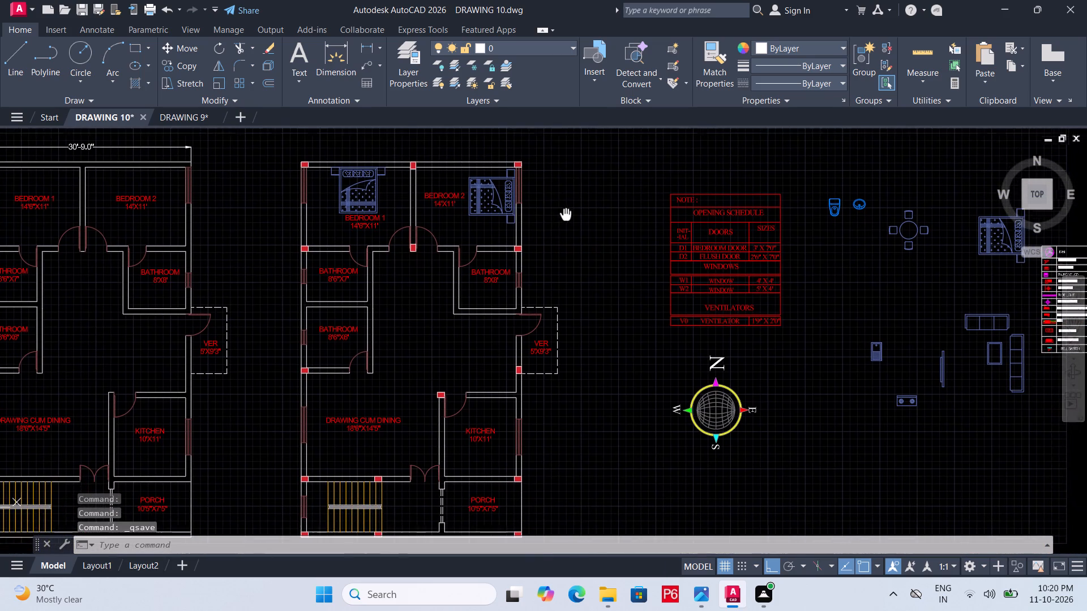
{"action": "middle_click_drag", "start_coordinate": [566, 214], "coordinate": [564, 214]}
{"action": "middle_click_drag", "start_coordinate": [799, 304], "coordinate": [806, 262]}
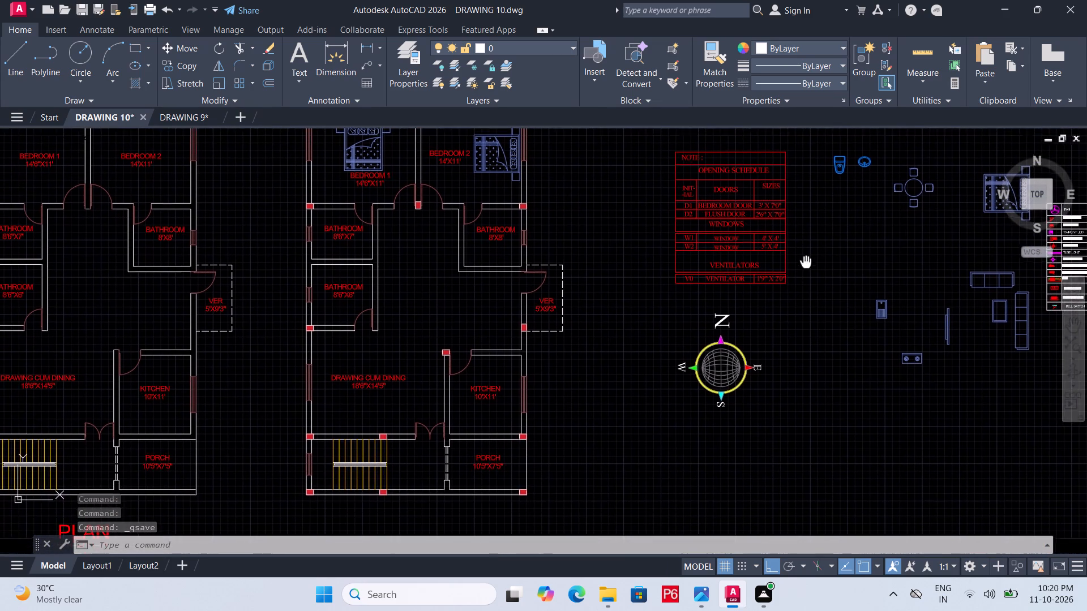
{"action": "middle_click_drag", "start_coordinate": [806, 262], "coordinate": [806, 261]}
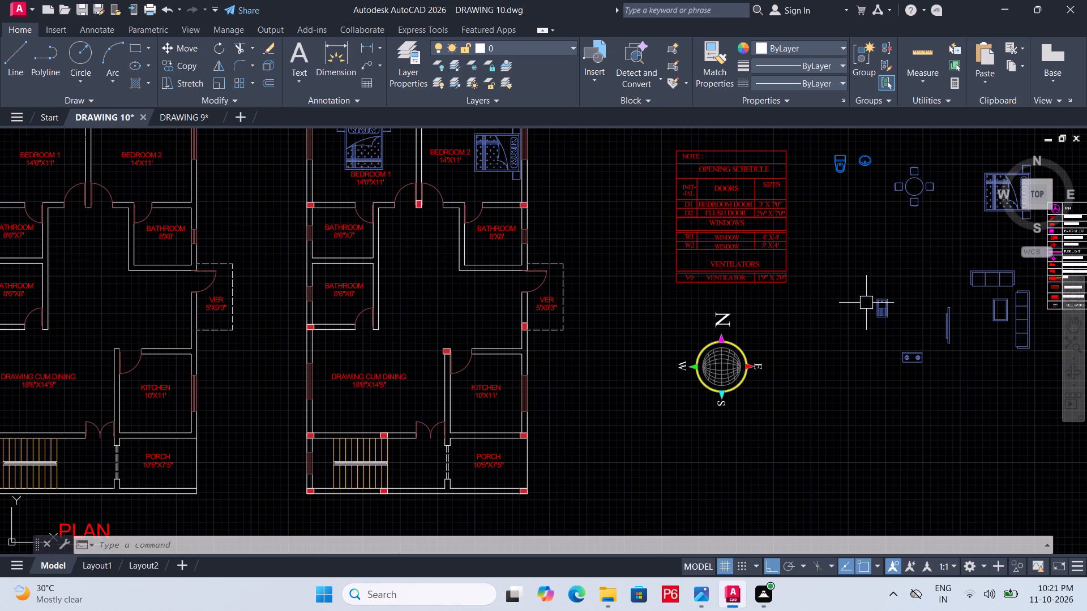
{"action": "middle_click_drag", "start_coordinate": [485, 366], "coordinate": [490, 366]}
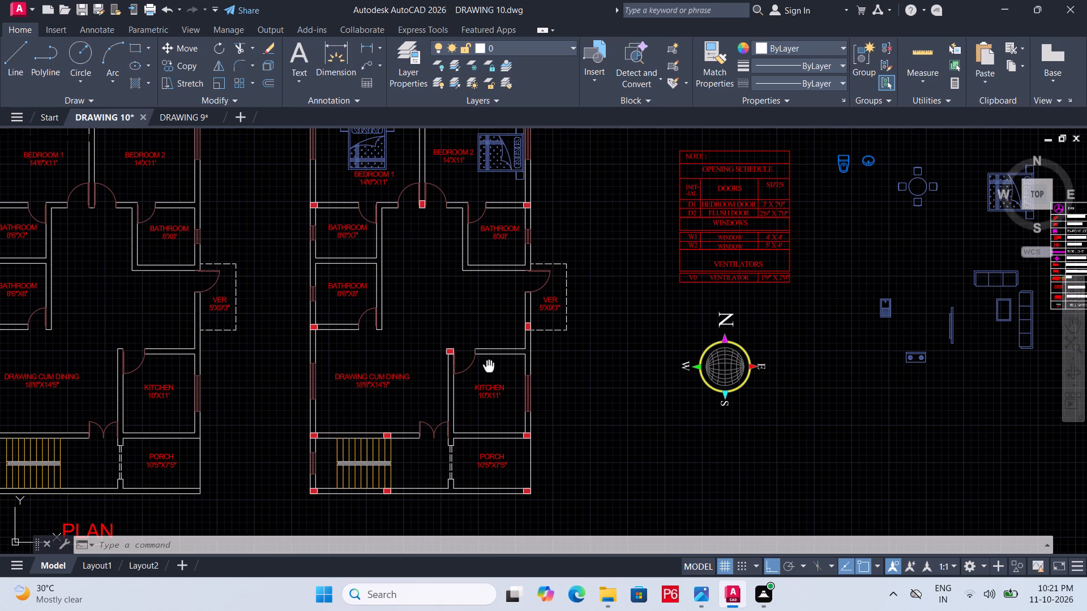
{"action": "middle_click_drag", "start_coordinate": [490, 366], "coordinate": [439, 372]}
{"action": "left_click", "coordinate": [865, 206]}
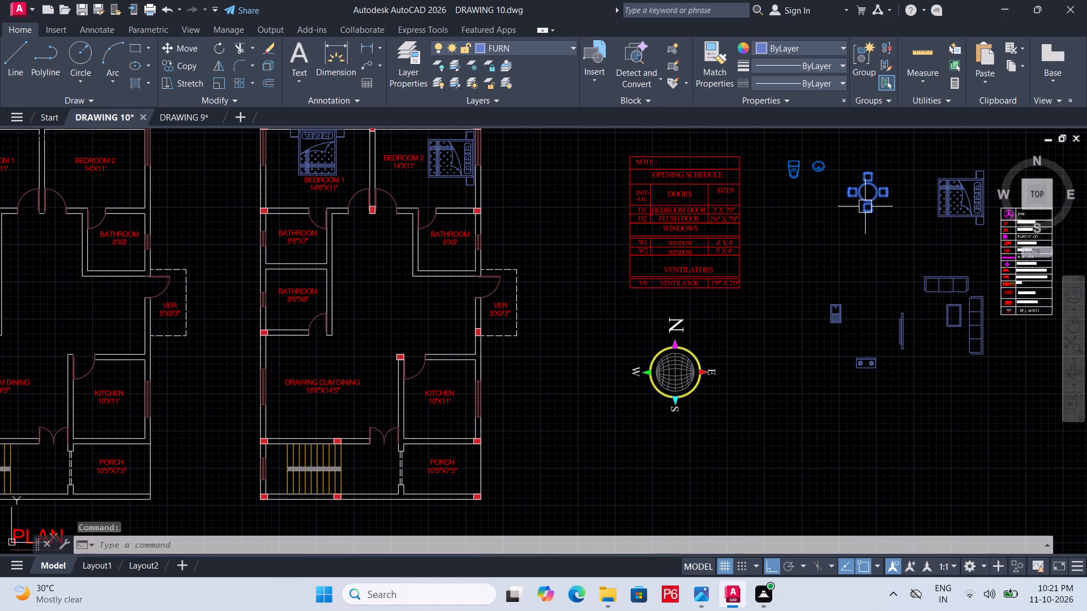
{"action": "key", "text": "Escape"}
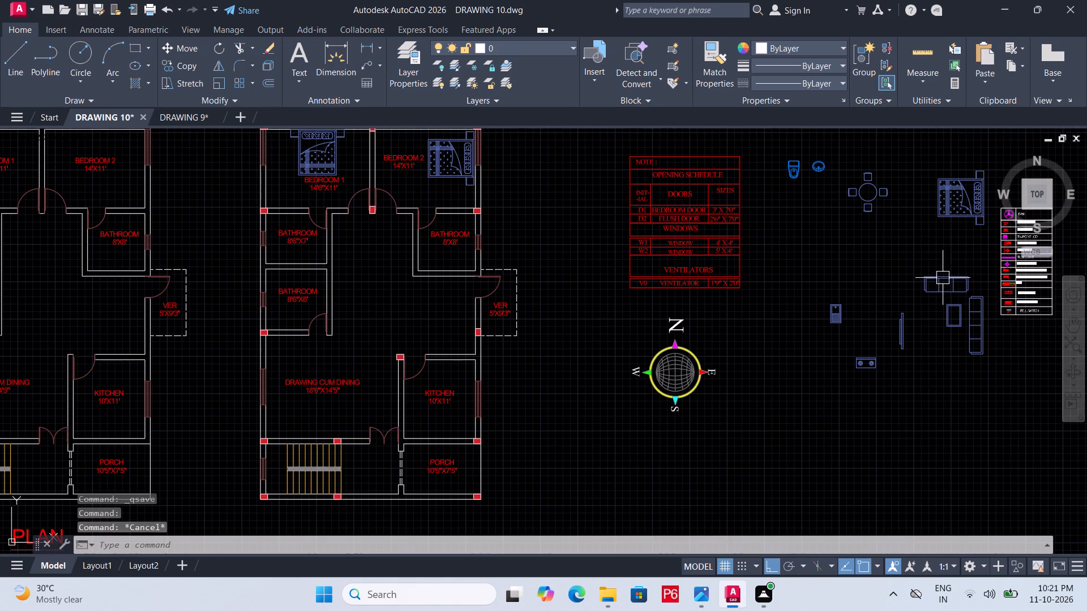
{"action": "left_click", "coordinate": [942, 289]}
{"action": "scroll", "coordinate": [963, 320], "scroll_direction": "up", "scroll_amount": 3}
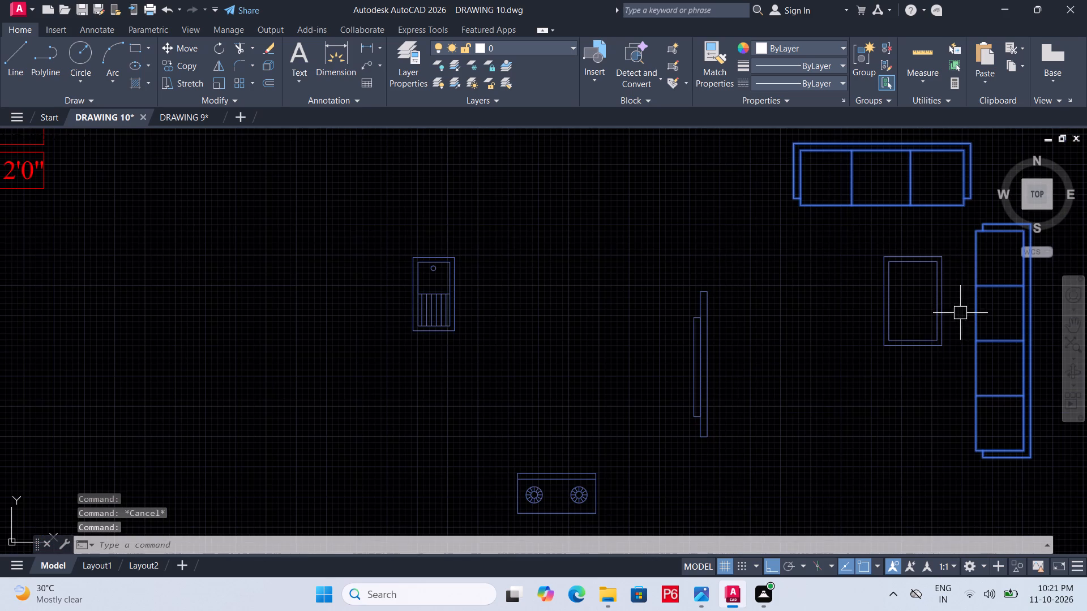
{"action": "left_click", "coordinate": [942, 326]}
{"action": "scroll", "coordinate": [943, 324], "scroll_direction": "up", "scroll_amount": 1}
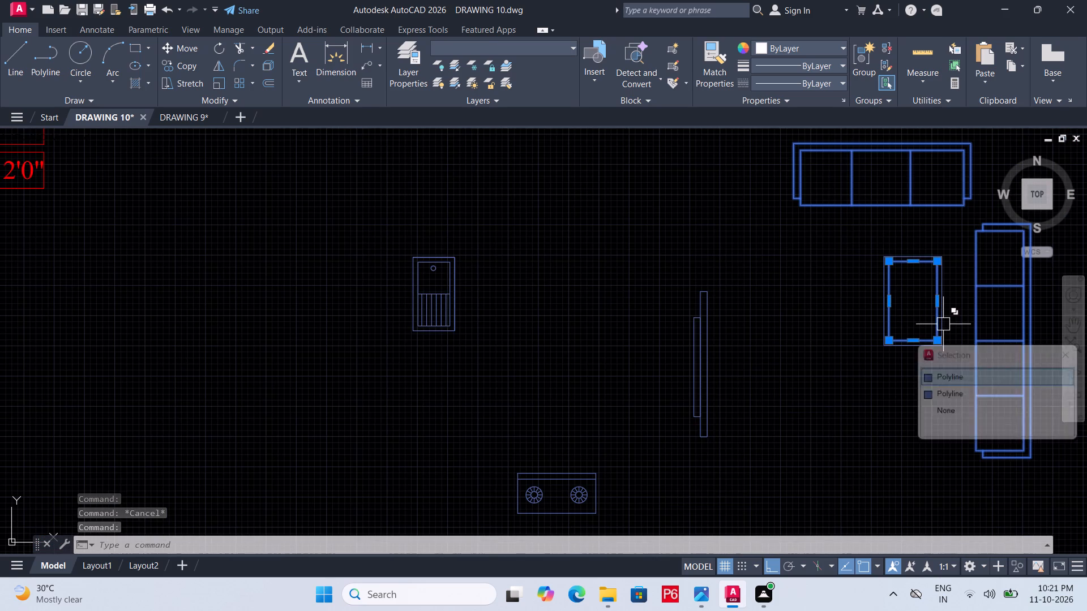
{"action": "scroll", "coordinate": [943, 324], "scroll_direction": "up", "scroll_amount": 2}
{"action": "left_click", "coordinate": [938, 326]}
{"action": "scroll", "coordinate": [851, 334], "scroll_direction": "down", "scroll_amount": 2}
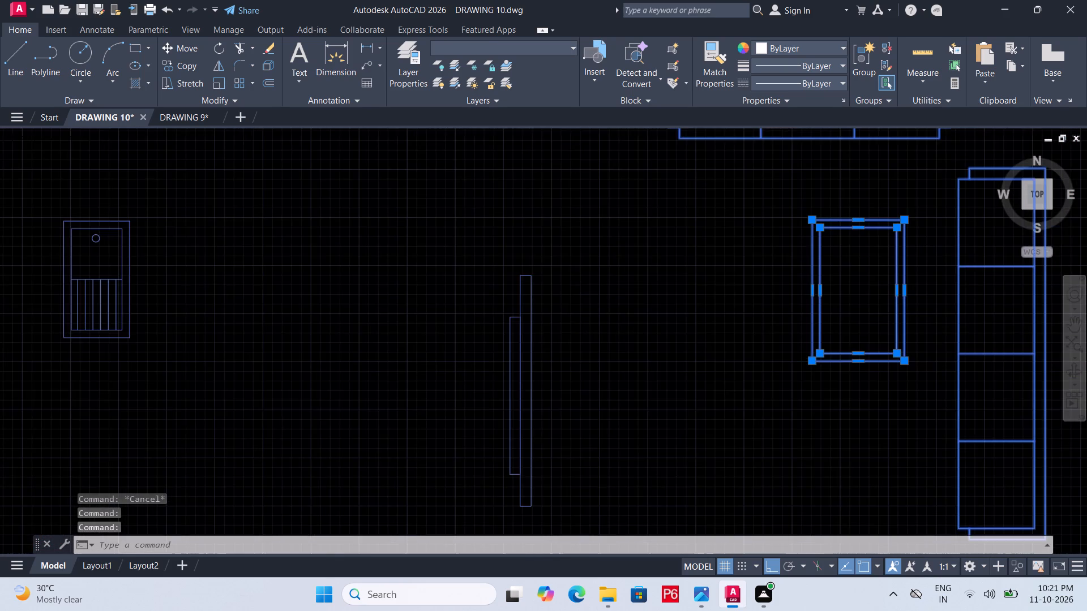
{"action": "type", "text": "CO"}
{"action": "key", "text": "space"}
{"action": "left_click", "coordinate": [851, 333]}
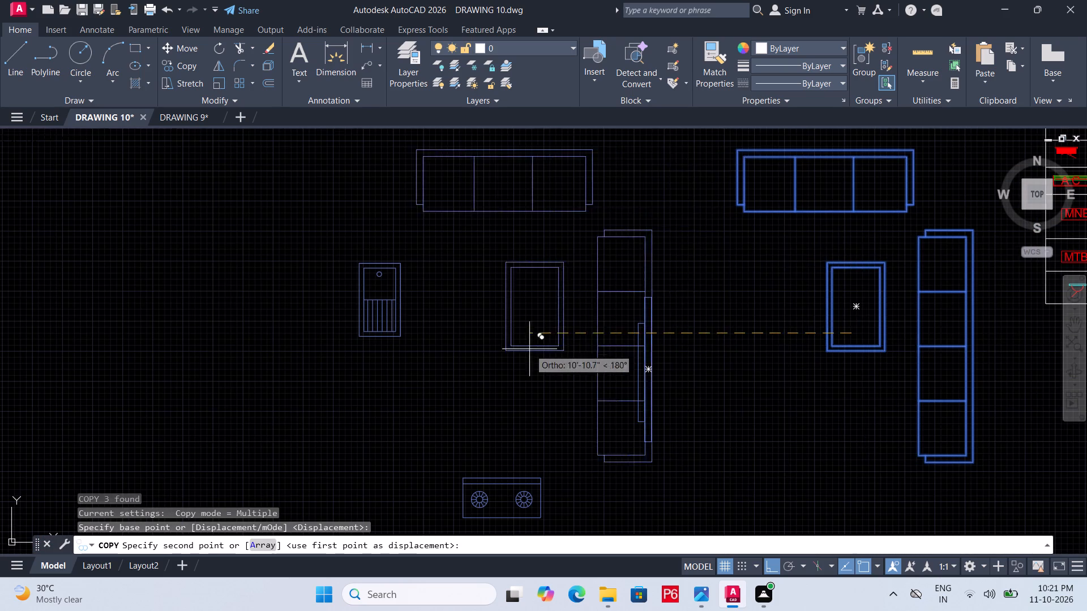
{"action": "middle_click_drag", "start_coordinate": [524, 350], "coordinate": [998, 219]}
{"action": "scroll", "coordinate": [618, 375], "scroll_direction": "down", "scroll_amount": 3}
{"action": "key", "text": "F8"}
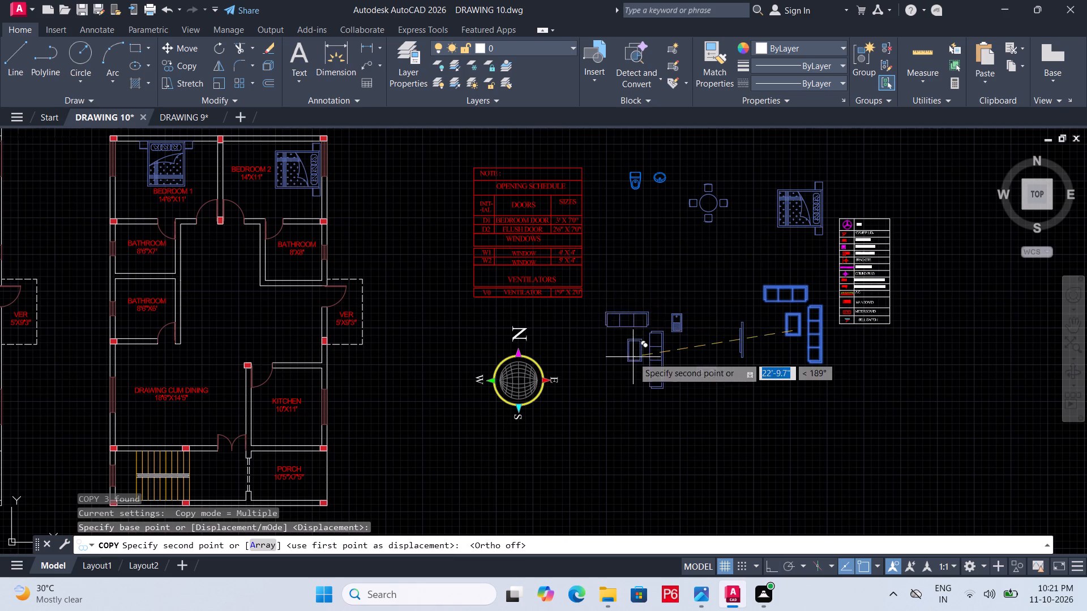
{"action": "middle_click_drag", "start_coordinate": [667, 315], "coordinate": [776, 216]}
{"action": "middle_click_drag", "start_coordinate": [292, 312], "coordinate": [515, 325]}
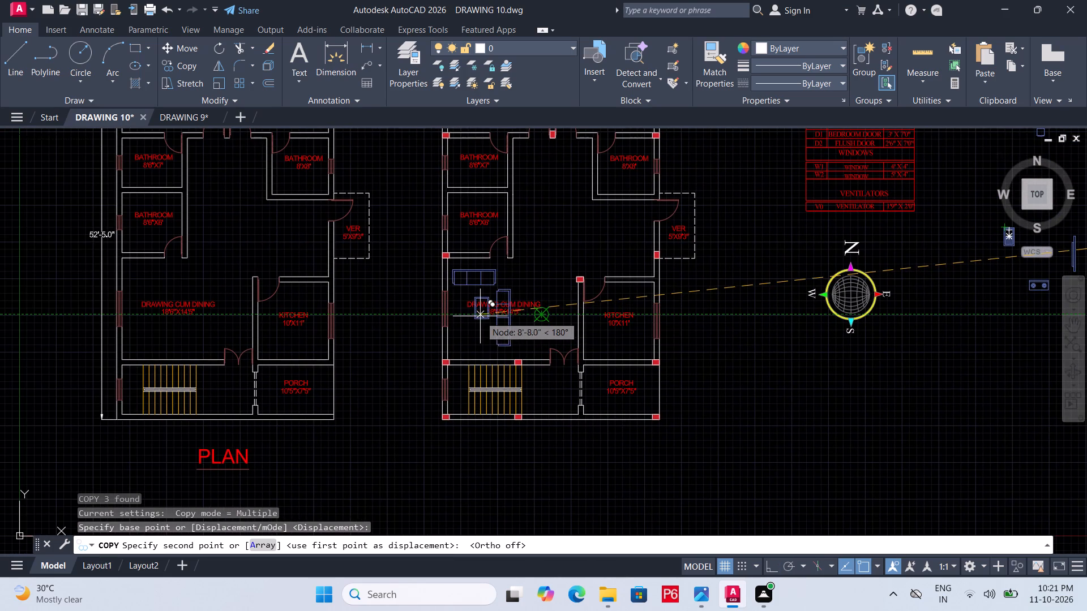
{"action": "middle_click_drag", "start_coordinate": [505, 315], "coordinate": [616, 303]}
{"action": "scroll", "coordinate": [617, 303], "scroll_direction": "up", "scroll_amount": 2}
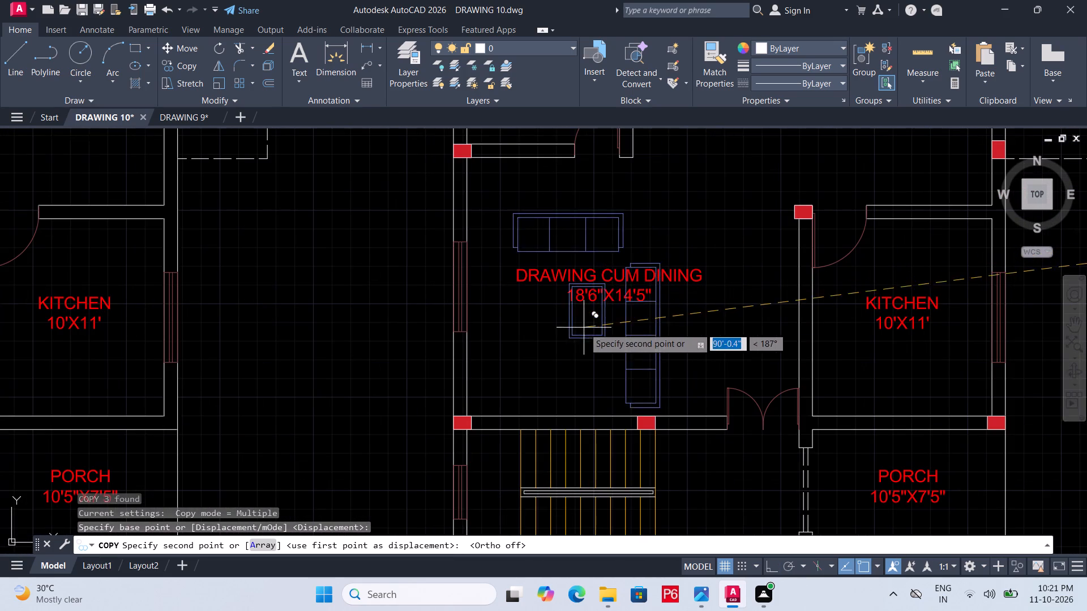
{"action": "scroll", "coordinate": [628, 252], "scroll_direction": "down", "scroll_amount": 3}
{"action": "middle_click_drag", "start_coordinate": [623, 229], "coordinate": [602, 192]}
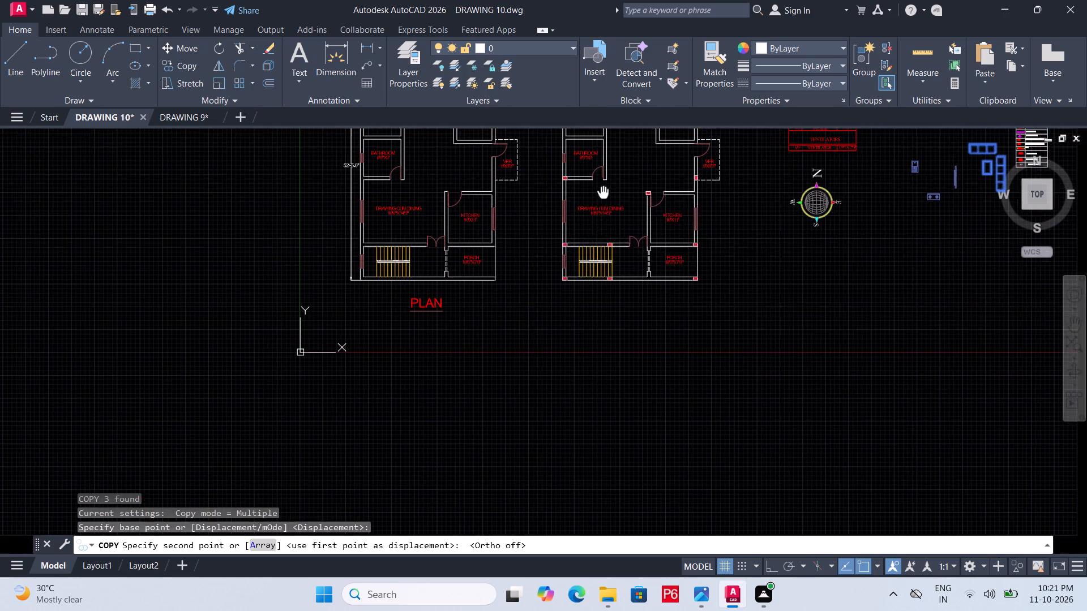
{"action": "middle_click_drag", "start_coordinate": [602, 192], "coordinate": [600, 192]}
{"action": "left_click", "coordinate": [633, 347]}
{"action": "key", "text": "Escape"}
Rotate the copied sofas and coffee table 180° about the lower outer corner of the long sofa.
{"action": "scroll", "coordinate": [634, 316], "scroll_direction": "up", "scroll_amount": 2}
{"action": "left_click", "coordinate": [550, 317]}
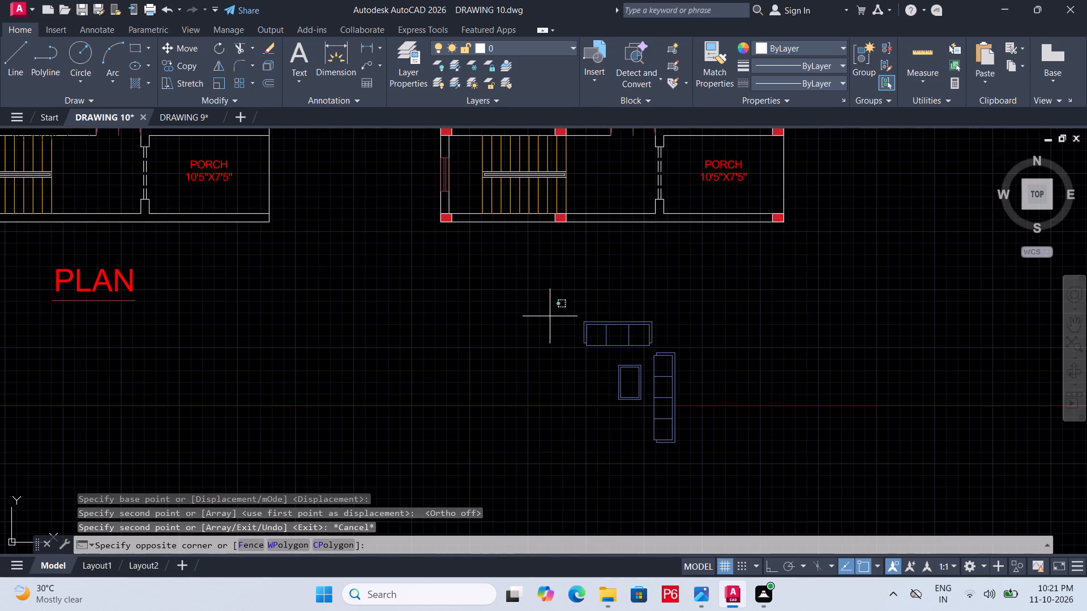
{"action": "left_click", "coordinate": [737, 437]}
{"action": "left_click_drag", "start_coordinate": [546, 289], "coordinate": [559, 298]}
{"action": "left_click", "coordinate": [742, 462]}
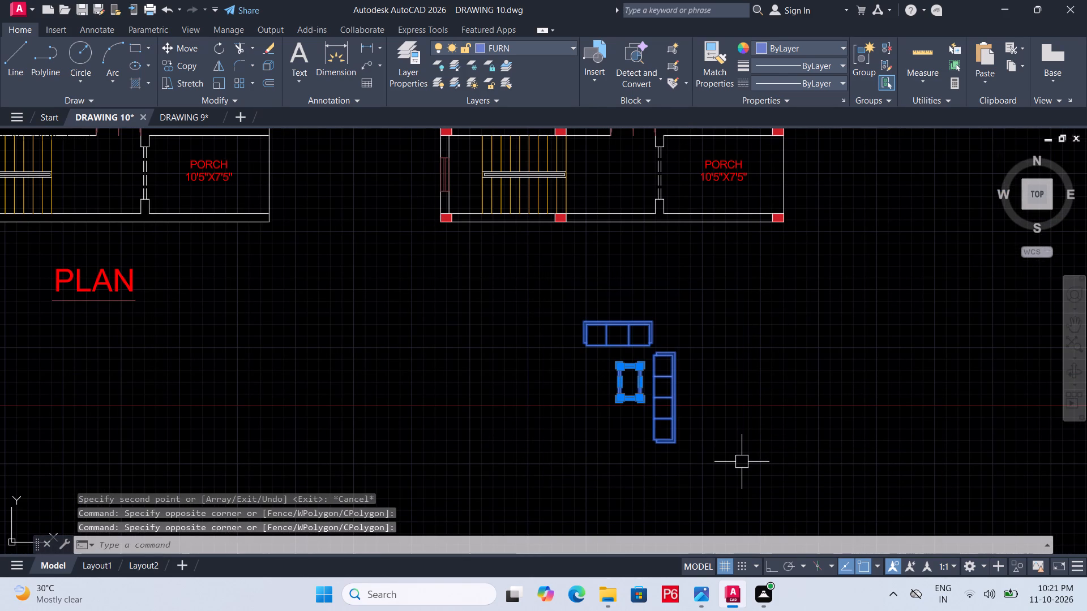
{"action": "type", "text": "RO"}
{"action": "key", "text": "space"}
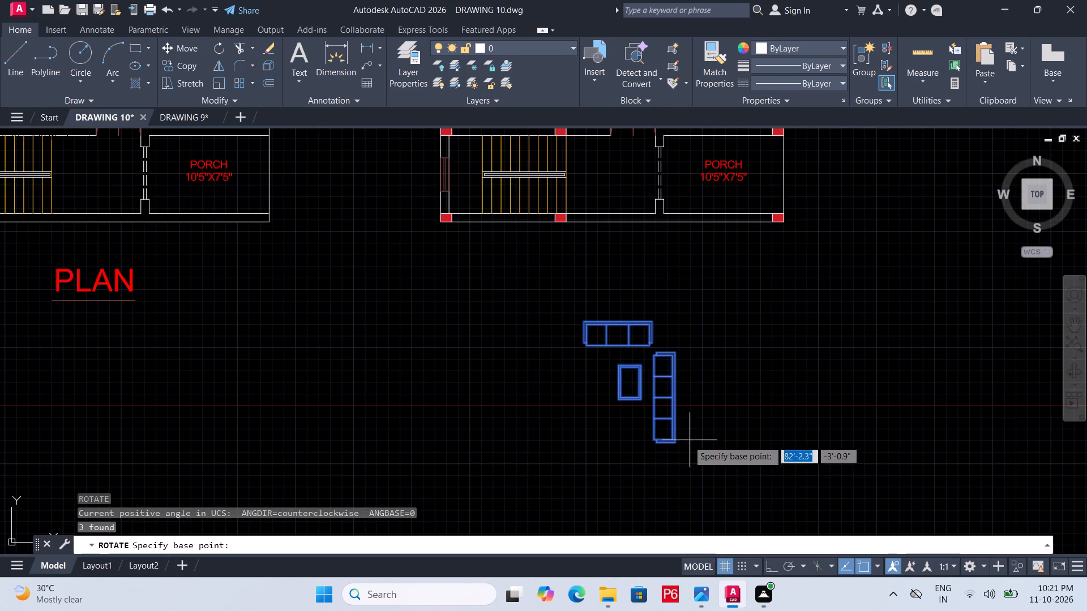
{"action": "left_click", "coordinate": [673, 440]}
{"action": "middle_click_drag", "start_coordinate": [611, 347], "coordinate": [629, 254]}
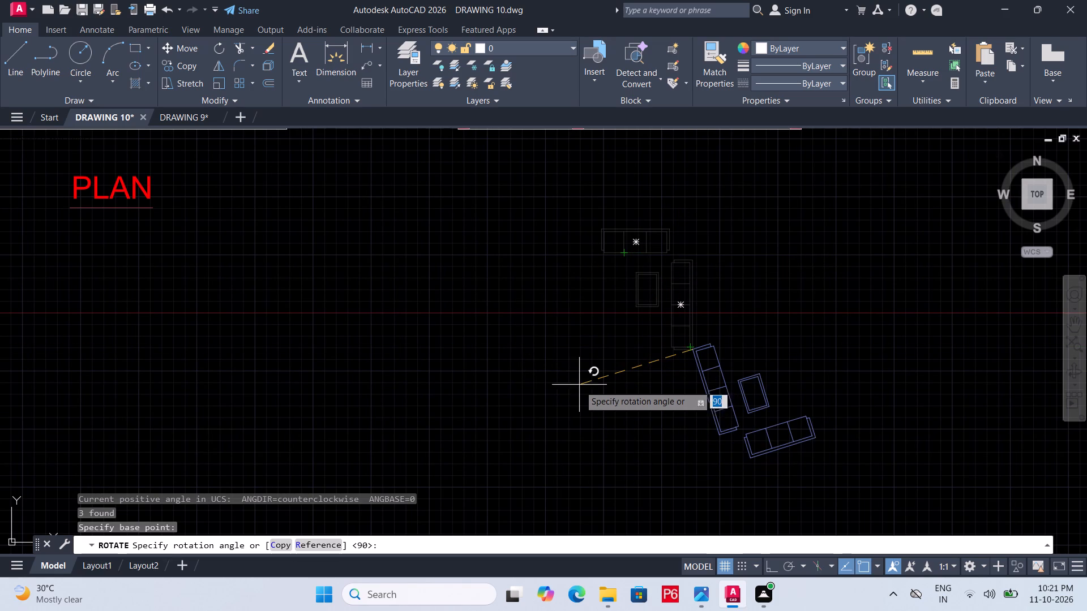
{"action": "key", "text": "F8"}
{"action": "left_click", "coordinate": [565, 370]}
{"action": "key", "text": "Escape"}
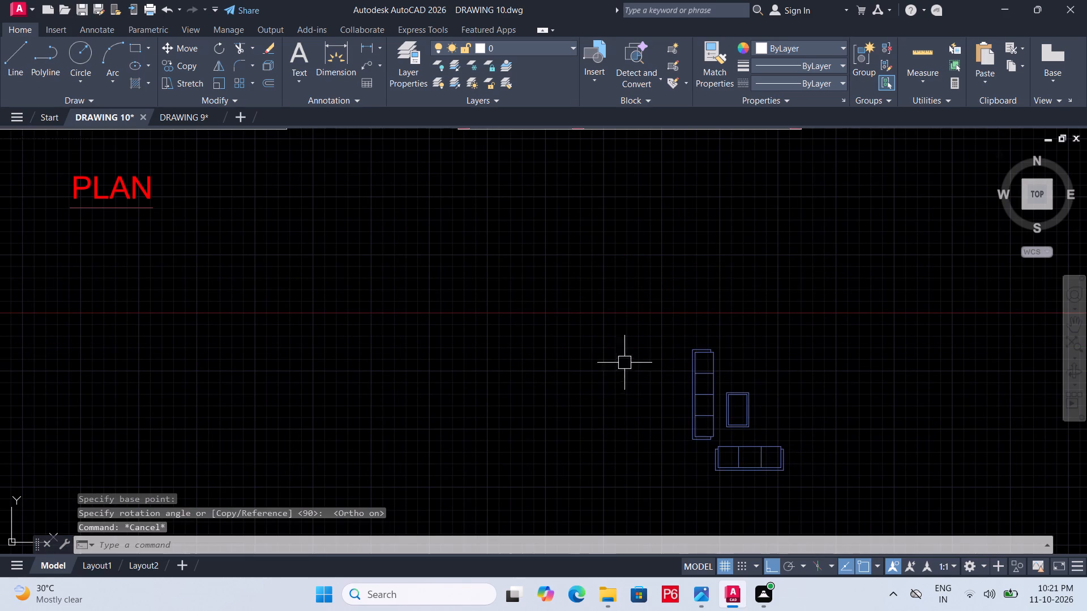
Move the rotated sofa set into the second plan's DRAWING CUM DINING room, in the corner between the window wall and staircase wall.
{"action": "left_click_drag", "start_coordinate": [656, 329], "coordinate": [664, 334]}
{"action": "left_click", "coordinate": [811, 498]}
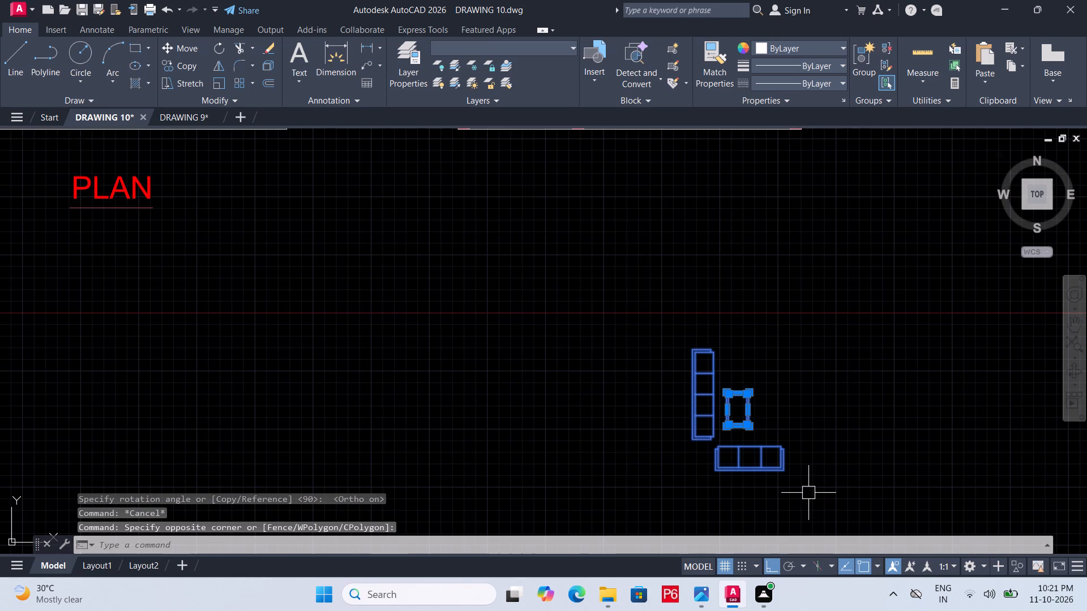
{"action": "key", "text": "m"}
{"action": "key", "text": "space"}
{"action": "left_click", "coordinate": [784, 469]}
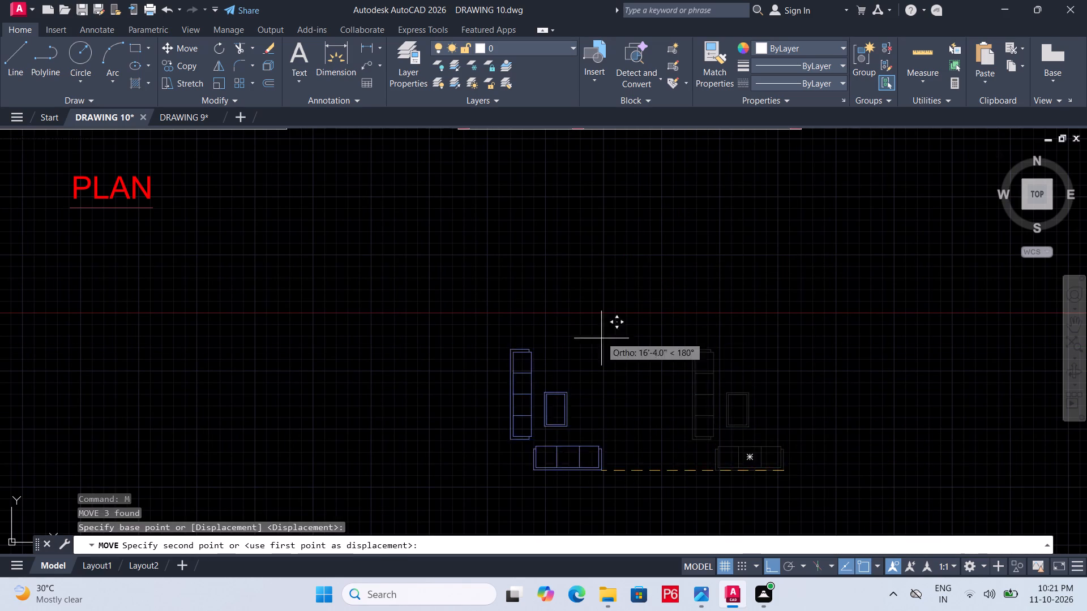
{"action": "middle_click_drag", "start_coordinate": [594, 314], "coordinate": [786, 510]}
{"action": "key", "text": "F8"}
{"action": "middle_click_drag", "start_coordinate": [717, 286], "coordinate": [718, 286]}
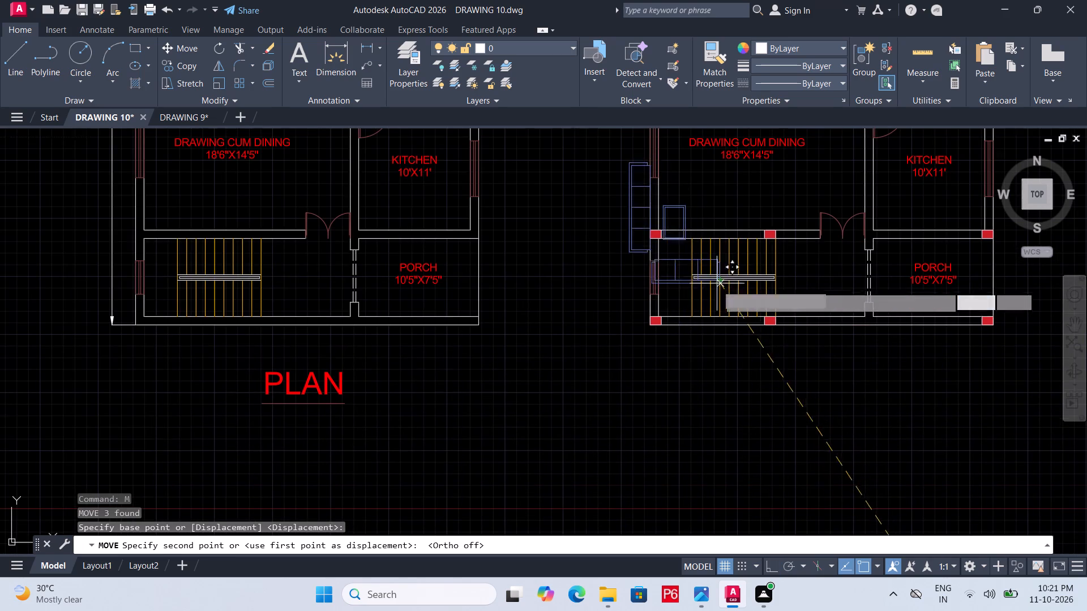
{"action": "middle_click_drag", "start_coordinate": [718, 286], "coordinate": [649, 459]}
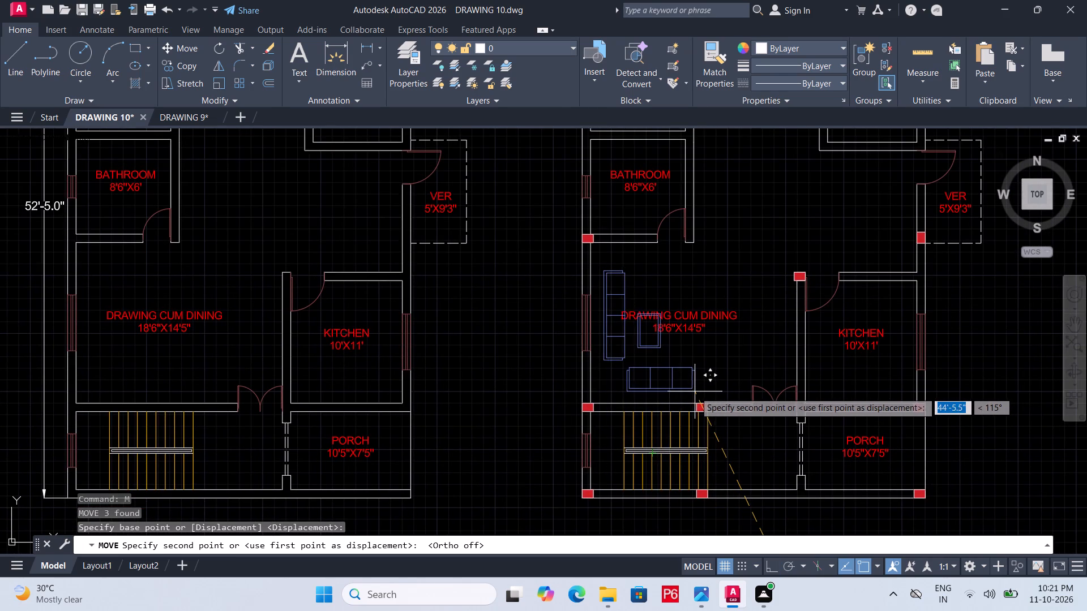
{"action": "scroll", "coordinate": [695, 391], "scroll_direction": "up", "scroll_amount": 1}
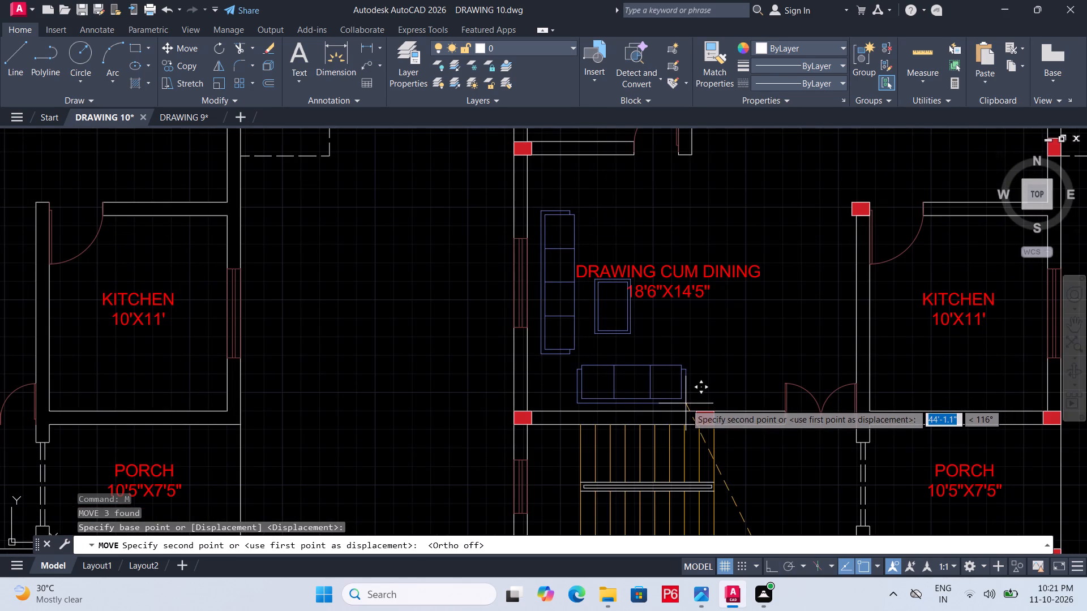
{"action": "left_click", "coordinate": [685, 403]}
{"action": "key", "text": "Escape"}
Move the second plan's DRAWING CUM DINING label up and slightly towards the kitchen, clear of the coffee table, and save.
{"action": "left_click", "coordinate": [686, 289]}
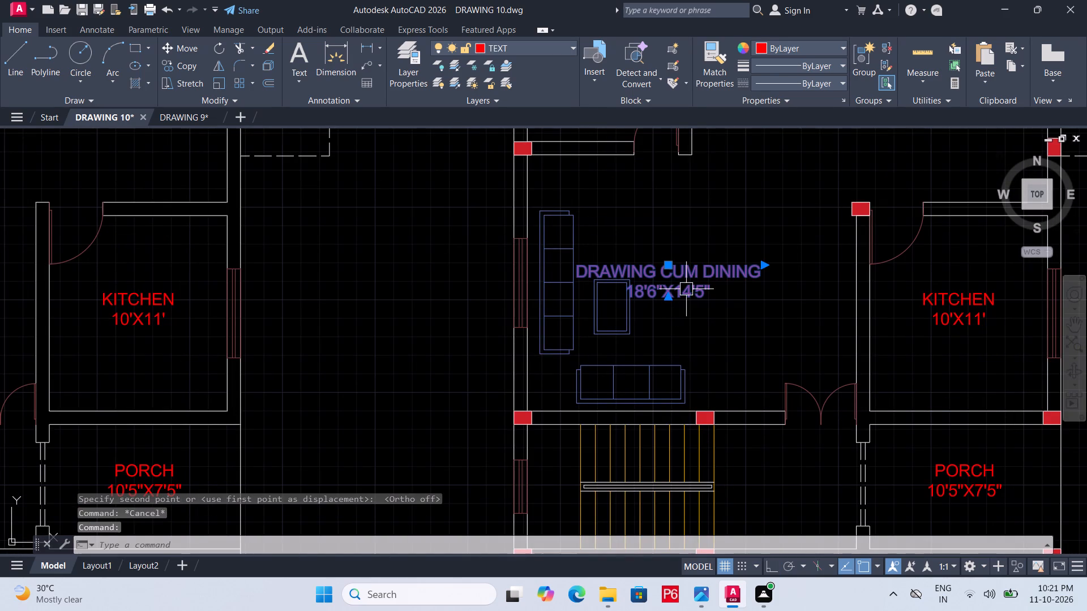
{"action": "type", "text": "M"}
{"action": "key", "text": "space"}
{"action": "left_click", "coordinate": [686, 289]}
{"action": "left_click", "coordinate": [699, 270]}
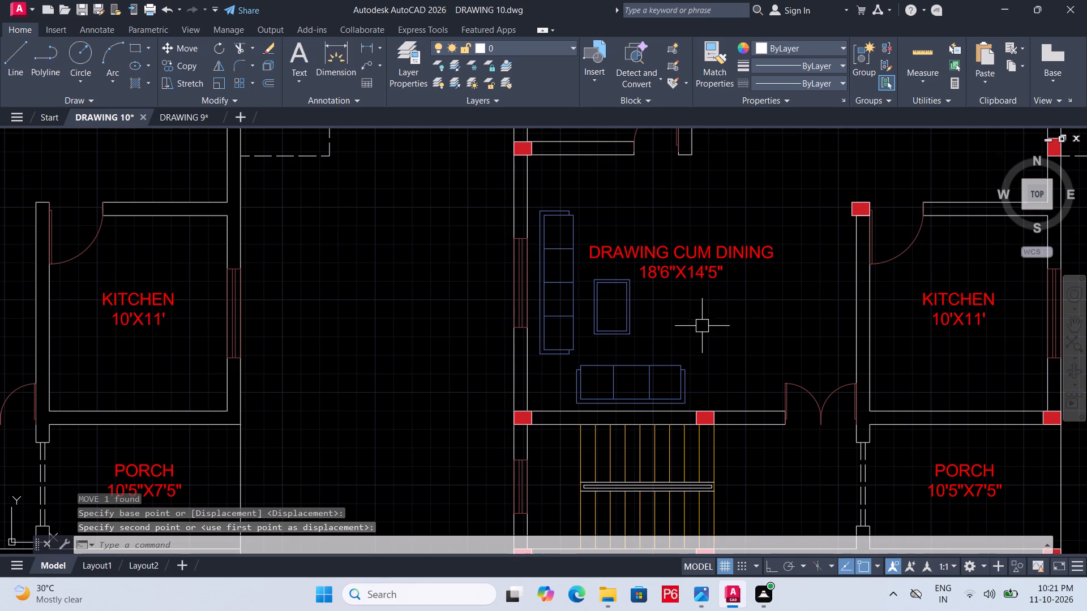
{"action": "key", "text": "ctrl+s"}
{"action": "key", "text": "ctrl+s"}
{"action": "key", "text": "ctrl+s"}
{"action": "key", "text": "ctrl+s"}
{"action": "key", "text": "ctrl+s"}
{"action": "key", "text": "ctrl+s"}
{"action": "key", "text": "ctrl+s"}
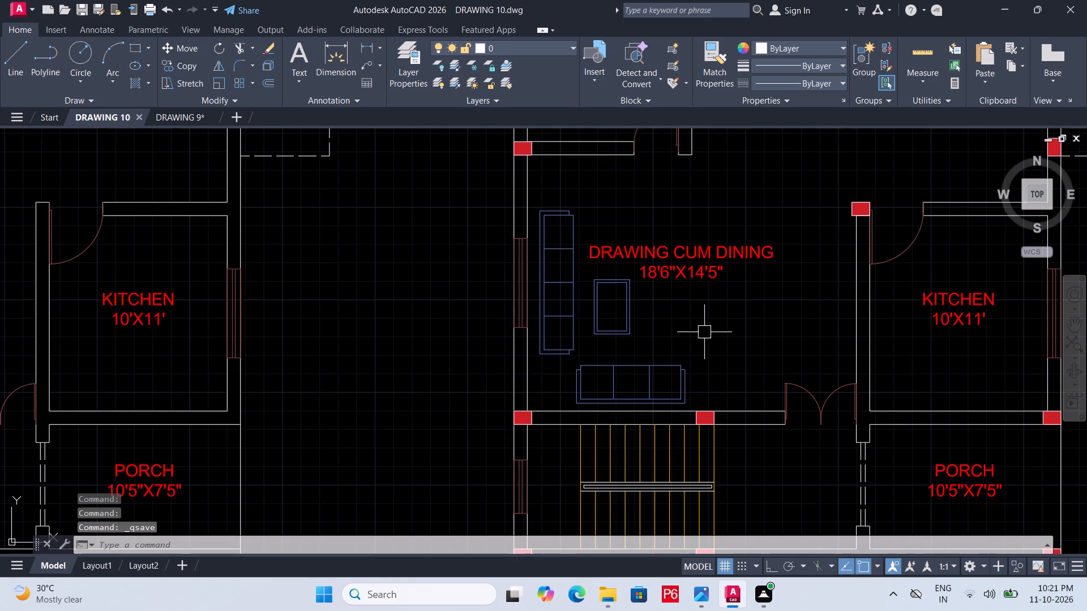
{"action": "key", "text": "ctrl+s"}
Copy the toilet block from the furniture blocks into the second plan's 8'6"X6' BATHROOM, below the room label.
{"action": "middle_click_drag", "start_coordinate": [708, 340], "coordinate": [579, 357]}
{"action": "scroll", "coordinate": [708, 340], "scroll_direction": "down", "scroll_amount": 1}
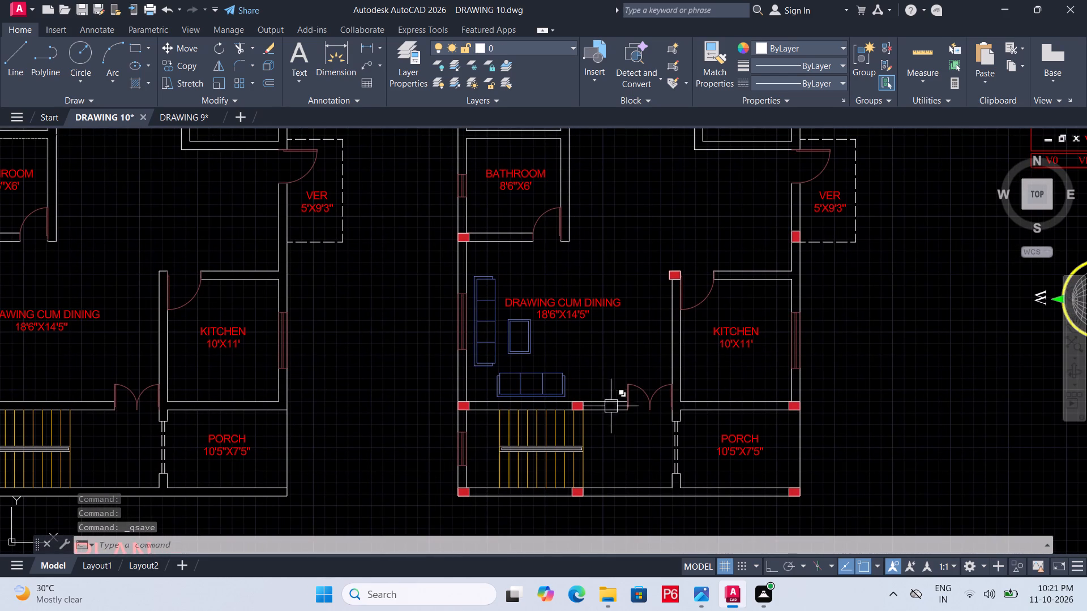
{"action": "middle_click_drag", "start_coordinate": [609, 405], "coordinate": [553, 407]}
{"action": "scroll", "coordinate": [553, 407], "scroll_direction": "down", "scroll_amount": 1}
{"action": "scroll", "coordinate": [656, 339], "scroll_direction": "down", "scroll_amount": 1}
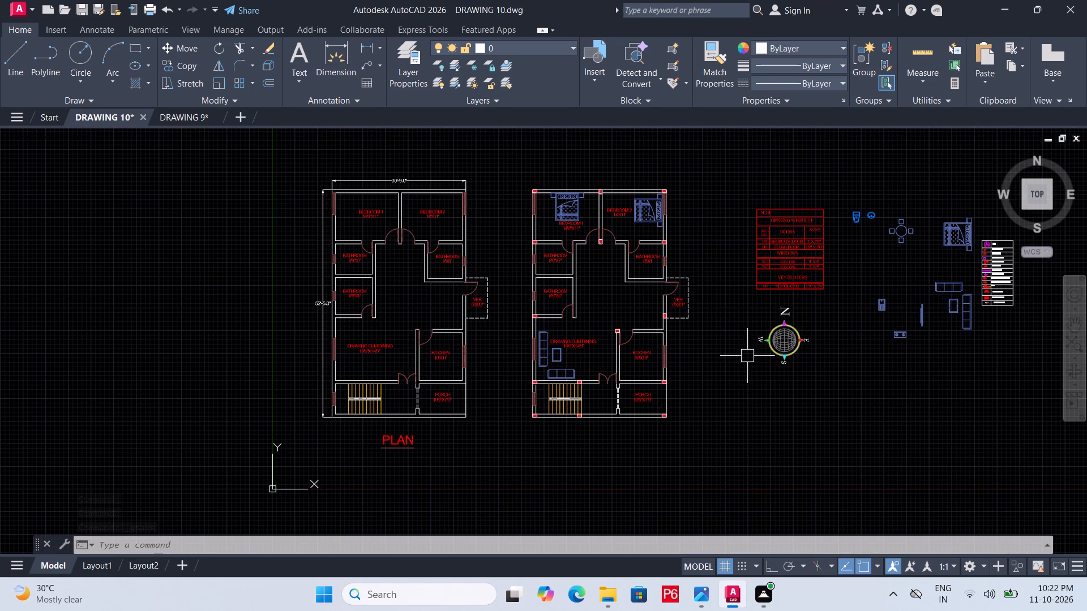
{"action": "scroll", "coordinate": [875, 300], "scroll_direction": "up", "scroll_amount": 1}
{"action": "scroll", "coordinate": [486, 407], "scroll_direction": "up", "scroll_amount": 2}
{"action": "middle_click_drag", "start_coordinate": [495, 409], "coordinate": [540, 454]}
{"action": "scroll", "coordinate": [540, 455], "scroll_direction": "down", "scroll_amount": 1}
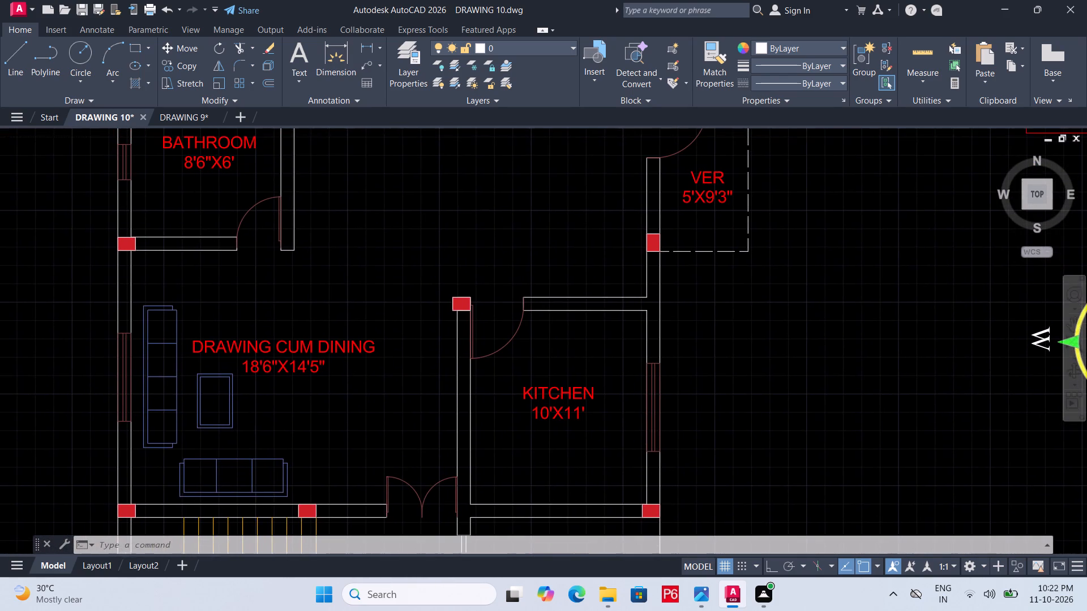
{"action": "middle_click_drag", "start_coordinate": [424, 345], "coordinate": [305, 481]}
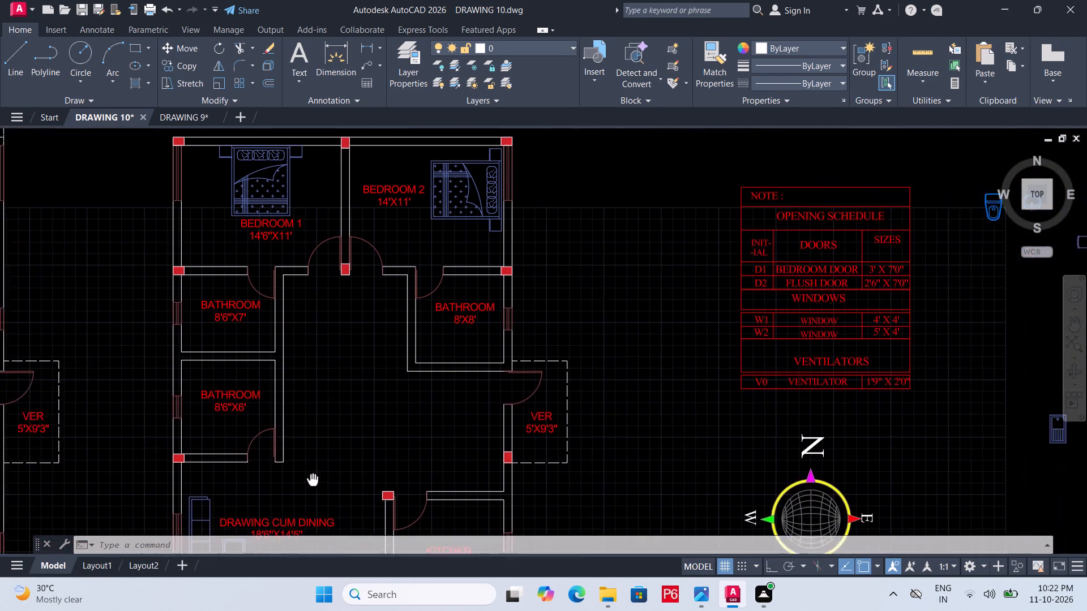
{"action": "middle_click_drag", "start_coordinate": [305, 481], "coordinate": [285, 484]}
{"action": "middle_click_drag", "start_coordinate": [926, 404], "coordinate": [806, 399]}
{"action": "left_click", "coordinate": [841, 216]}
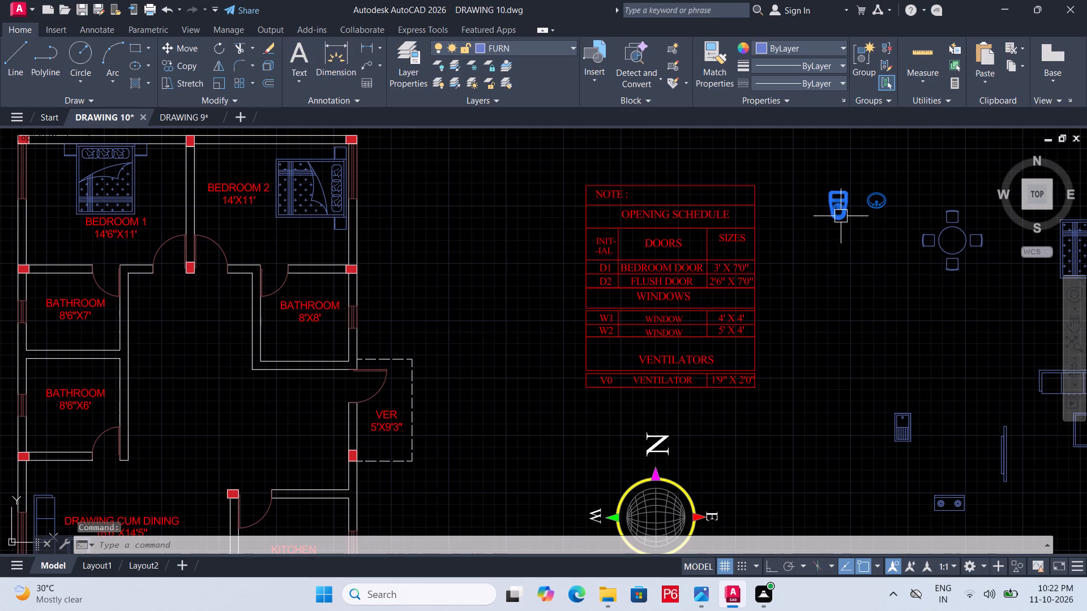
{"action": "type", "text": "CO"}
{"action": "key", "text": "space"}
{"action": "left_click", "coordinate": [841, 216]}
{"action": "middle_click_drag", "start_coordinate": [162, 371], "coordinate": [637, 376]}
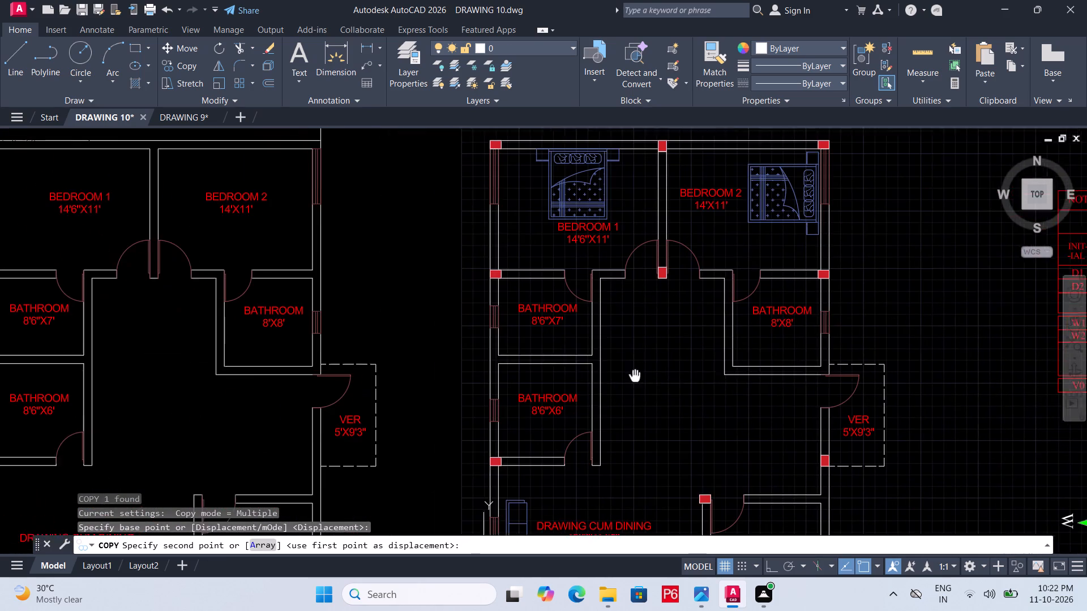
{"action": "middle_click_drag", "start_coordinate": [637, 376], "coordinate": [645, 377]}
{"action": "scroll", "coordinate": [562, 352], "scroll_direction": "up", "scroll_amount": 2}
{"action": "middle_click_drag", "start_coordinate": [524, 413], "coordinate": [576, 275]}
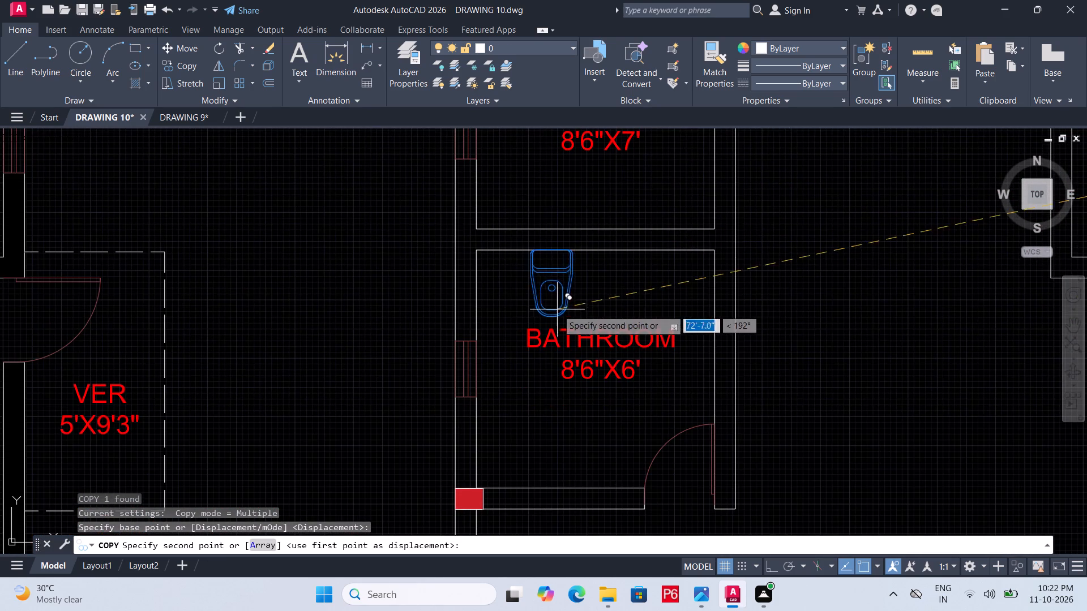
{"action": "left_click", "coordinate": [532, 435]}
{"action": "key", "text": "Escape"}
Rotate the copied toilet 90° counterclockwise about its front edge, with its tank towards the window wall.
{"action": "left_click", "coordinate": [532, 434]}
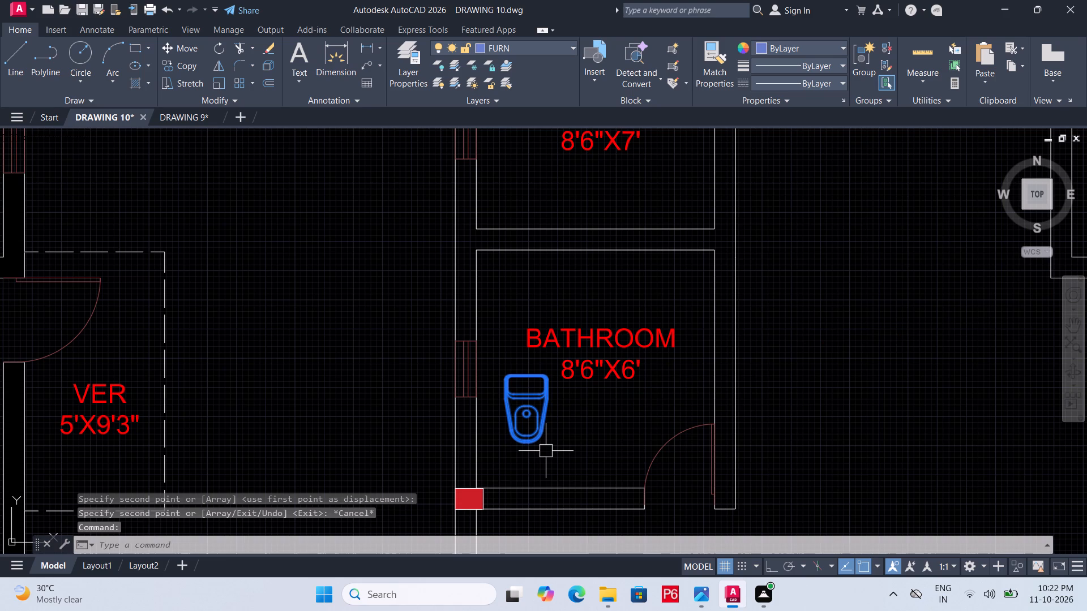
{"action": "type", "text": "RO"}
{"action": "key", "text": "space"}
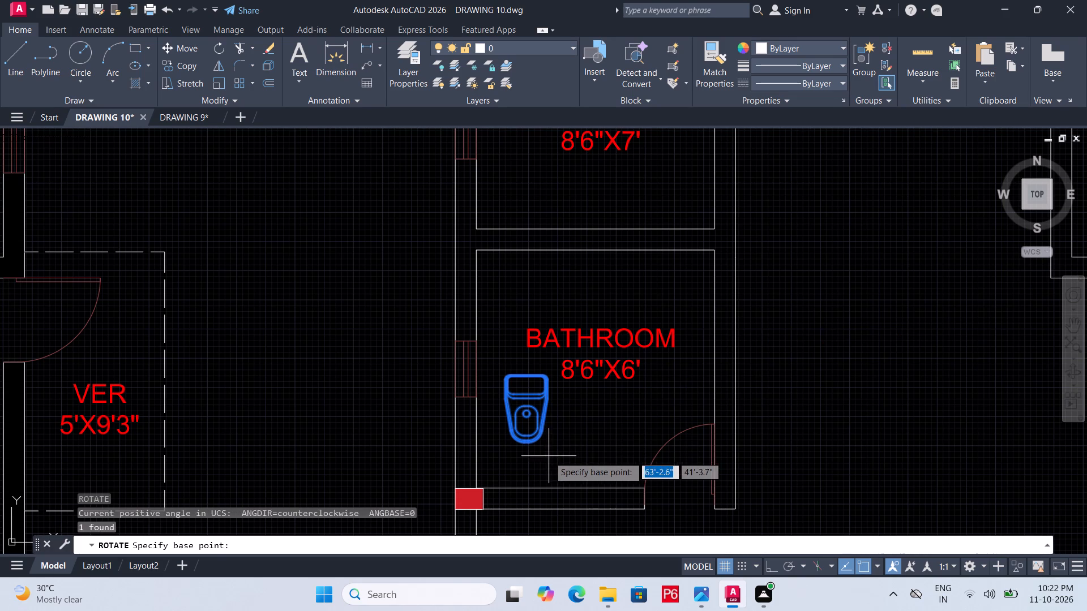
{"action": "left_click", "coordinate": [530, 438]}
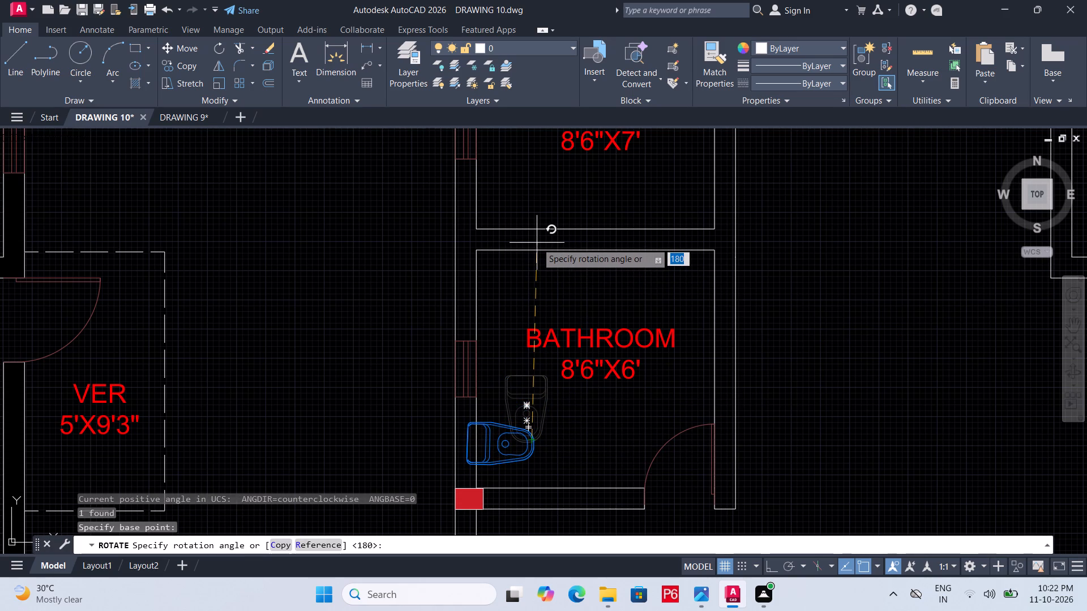
{"action": "key", "text": "F8"}
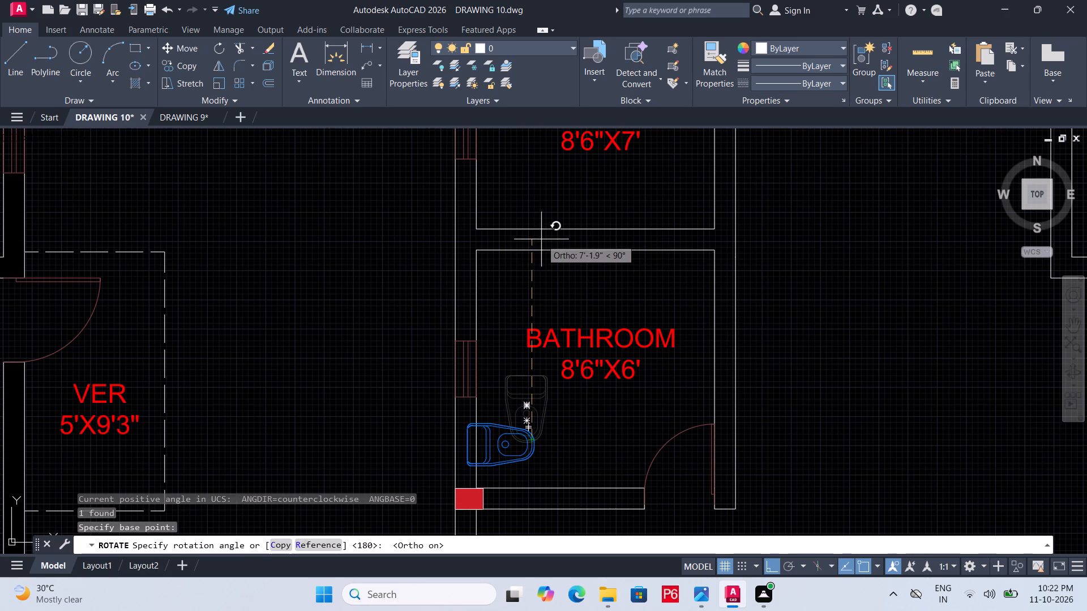
{"action": "left_click", "coordinate": [529, 298]}
{"action": "key", "text": "Escape"}
Copy the rotated toilet from the middle of its tank edge into the 8'6"X7' BATHROOM, against the window wall at the window.
{"action": "left_click", "coordinate": [523, 436]}
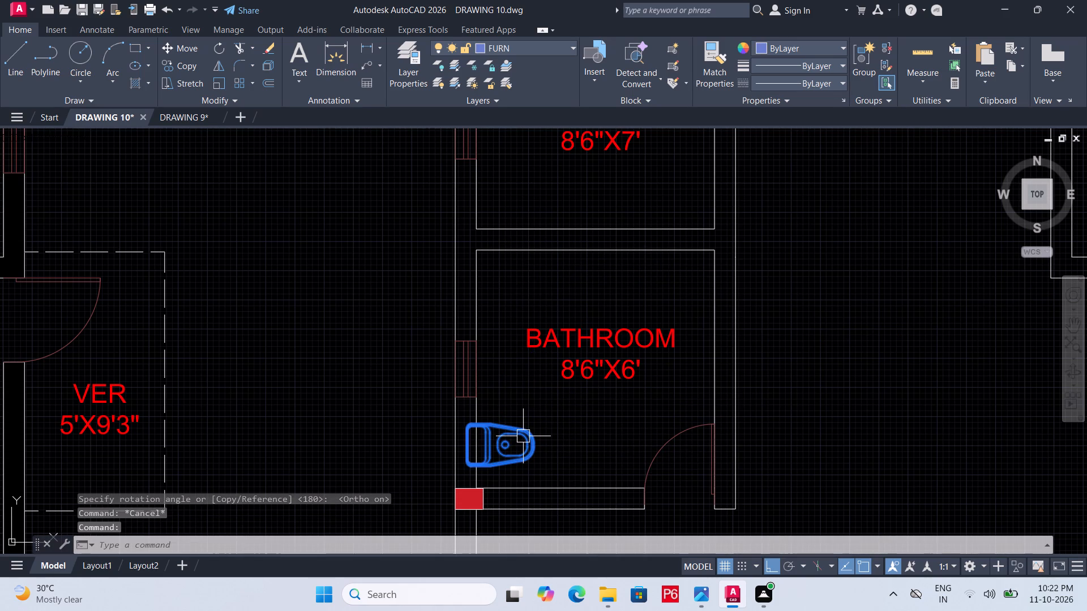
{"action": "key", "text": "c"}
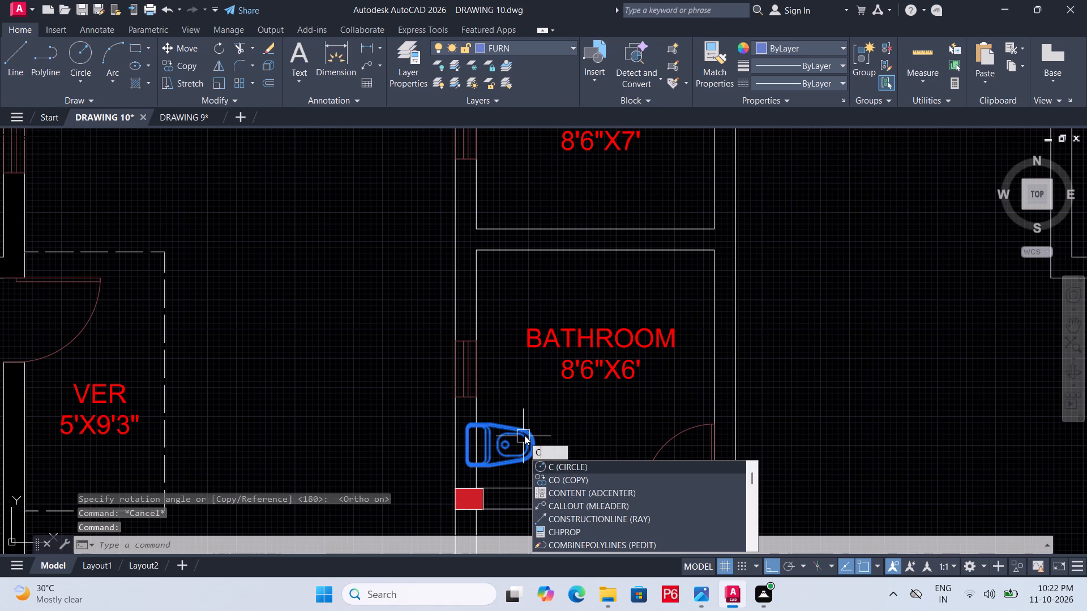
{"action": "key", "text": "o"}
{"action": "key", "text": "Return"}
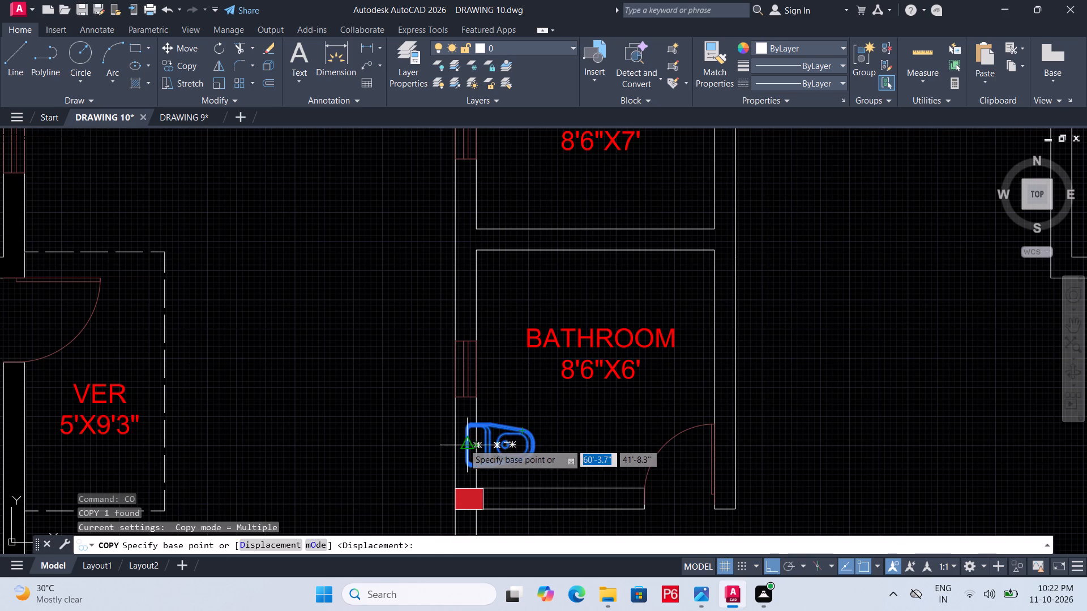
{"action": "scroll", "coordinate": [463, 444], "scroll_direction": "up", "scroll_amount": 2}
{"action": "left_click", "coordinate": [465, 449]}
{"action": "middle_click_drag", "start_coordinate": [601, 245], "coordinate": [522, 454]}
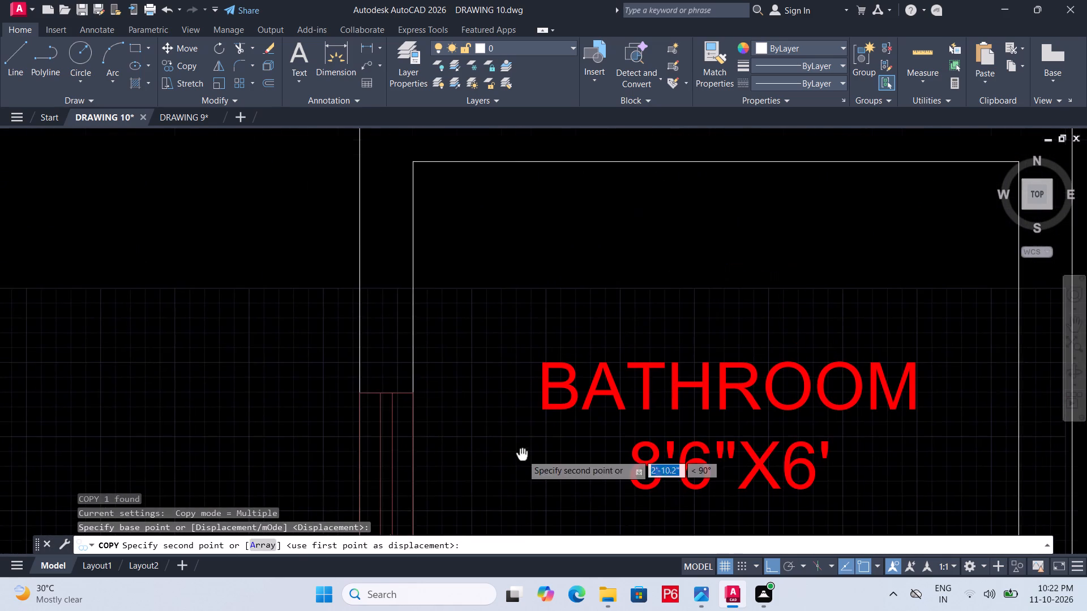
{"action": "key", "text": "F8"}
{"action": "middle_click_drag", "start_coordinate": [645, 330], "coordinate": [470, 425]}
{"action": "middle_click_drag", "start_coordinate": [521, 307], "coordinate": [605, 550]}
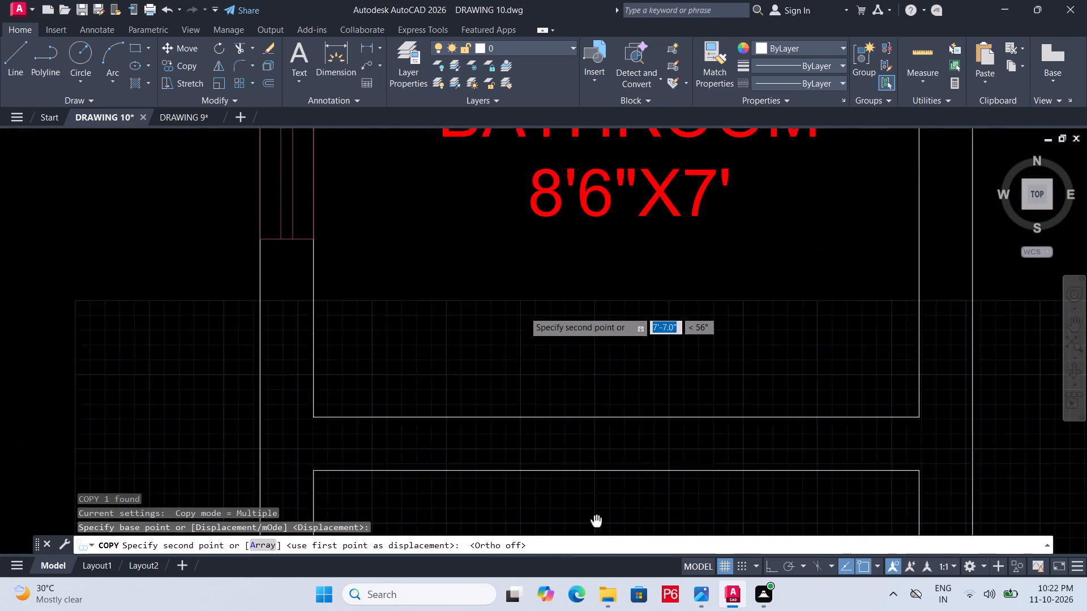
{"action": "middle_click_drag", "start_coordinate": [605, 550], "coordinate": [630, 610]}
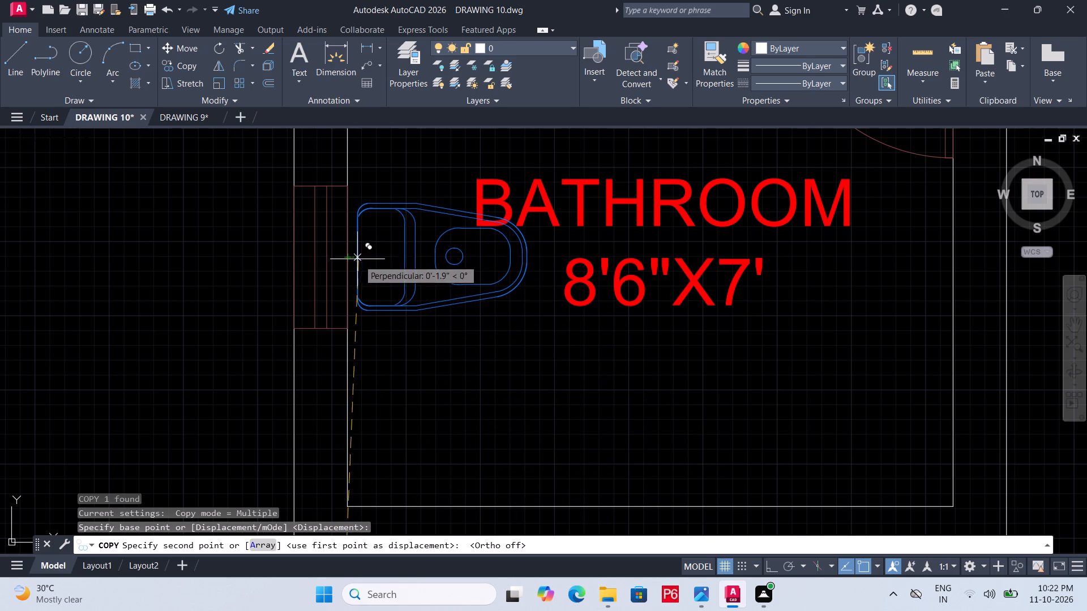
{"action": "left_click", "coordinate": [353, 256]}
{"action": "scroll", "coordinate": [490, 300], "scroll_direction": "down", "scroll_amount": 2}
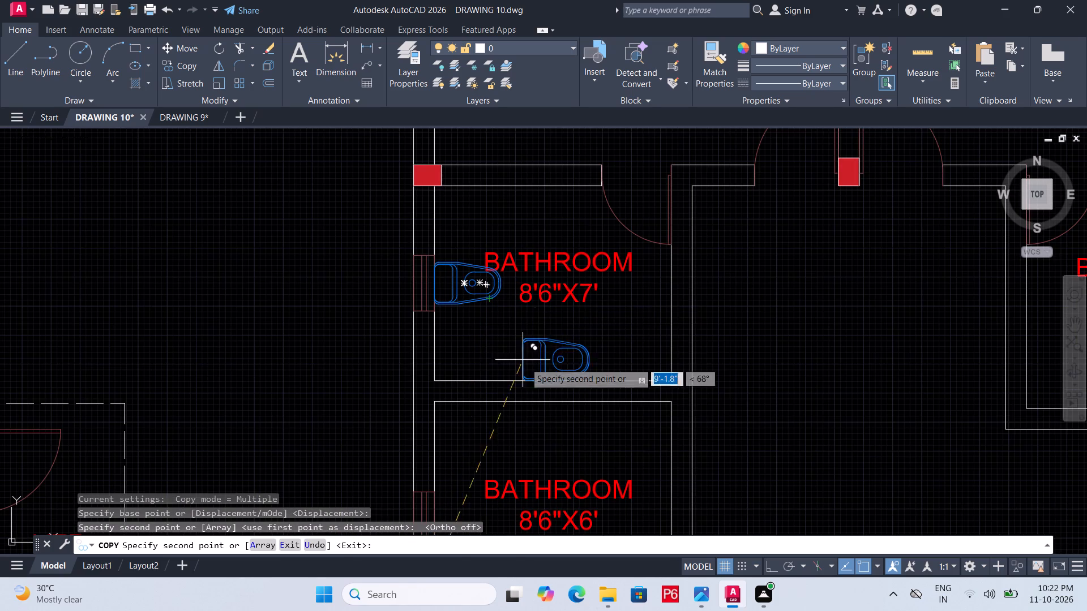
{"action": "middle_click_drag", "start_coordinate": [560, 401], "coordinate": [611, 227]}
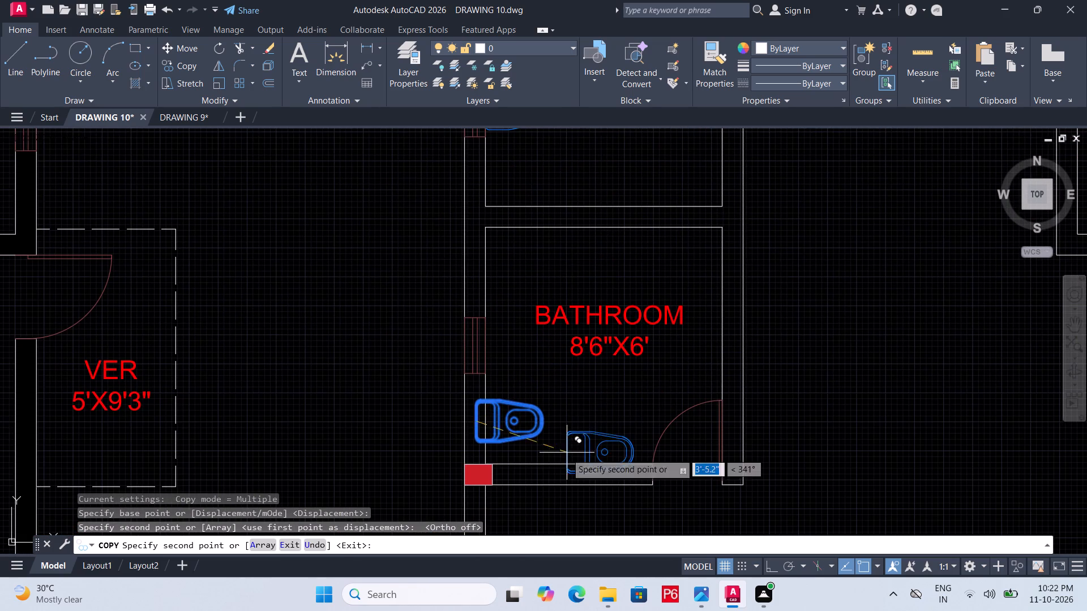
{"action": "key", "text": "Escape"}
Move the toilet in the 8'6"X6' BATHROOM so its tank sits against the window wall at the window, and save.
{"action": "left_click", "coordinate": [543, 434]}
{"action": "key", "text": "m"}
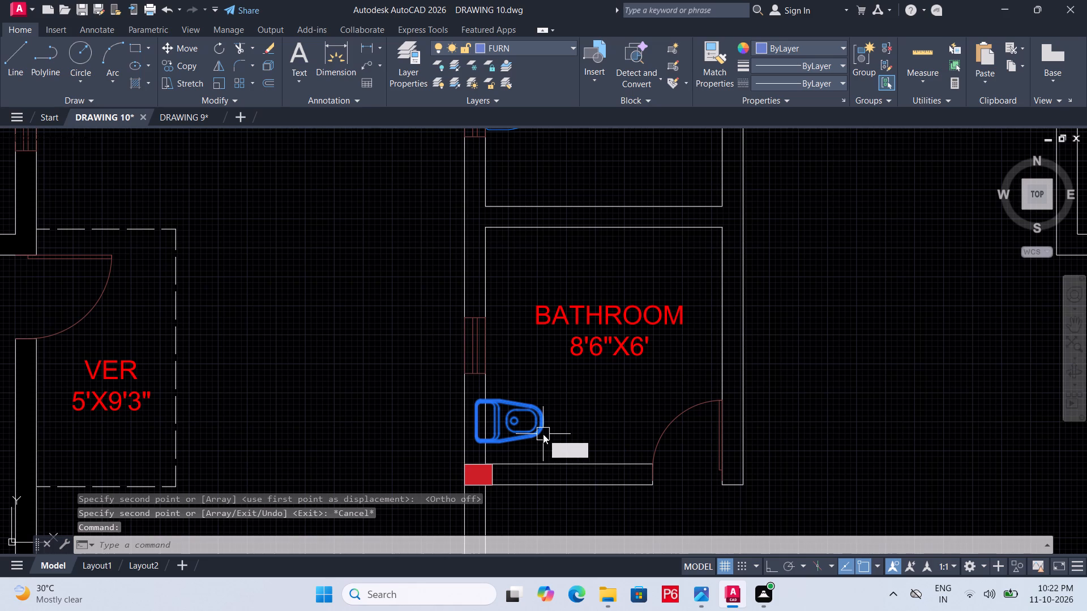
{"action": "key", "text": "space"}
{"action": "scroll", "coordinate": [468, 420], "scroll_direction": "up", "scroll_amount": 2}
{"action": "left_click_drag", "start_coordinate": [479, 426], "coordinate": [492, 413]}
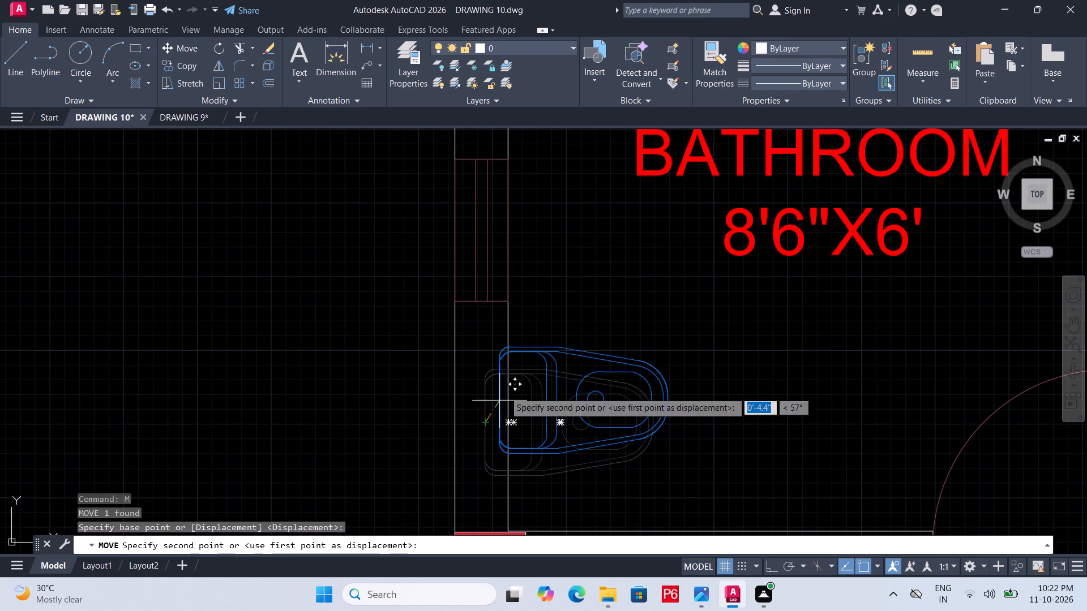
{"action": "left_click", "coordinate": [513, 237]}
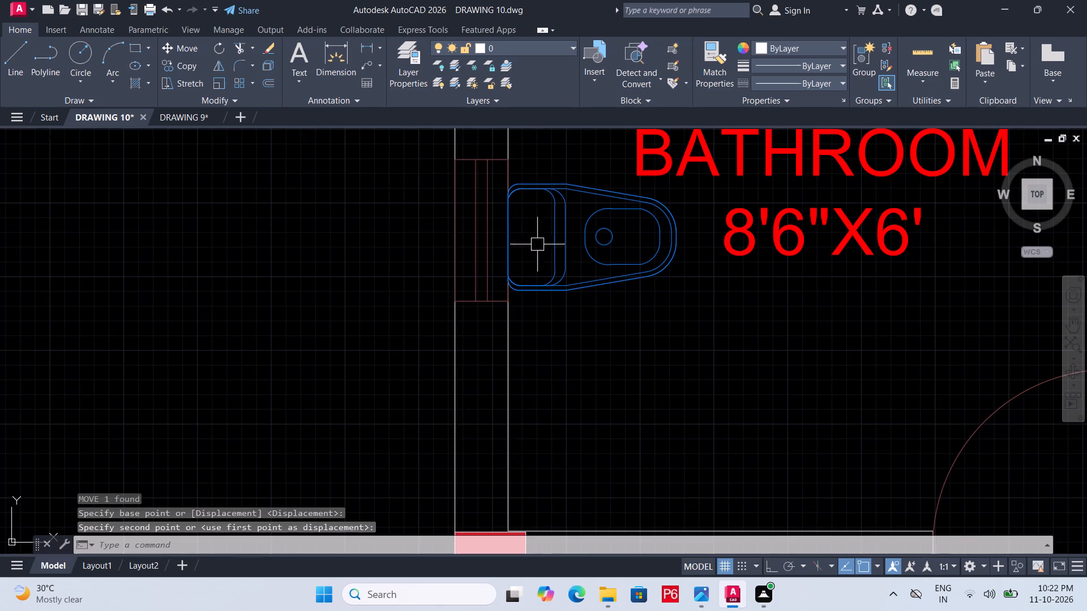
{"action": "key", "text": "ctrl+s"}
{"action": "key", "text": "ctrl+s"}
{"action": "scroll", "coordinate": [574, 281], "scroll_direction": "down", "scroll_amount": 2, "text": "ctrl"}
{"action": "key", "text": "ctrl+s"}
Copy the toilet block from the furniture blocks into the second plan's 8'X8' BATHROOM, below the room label.
{"action": "scroll", "coordinate": [565, 291], "scroll_direction": "down", "scroll_amount": 3}
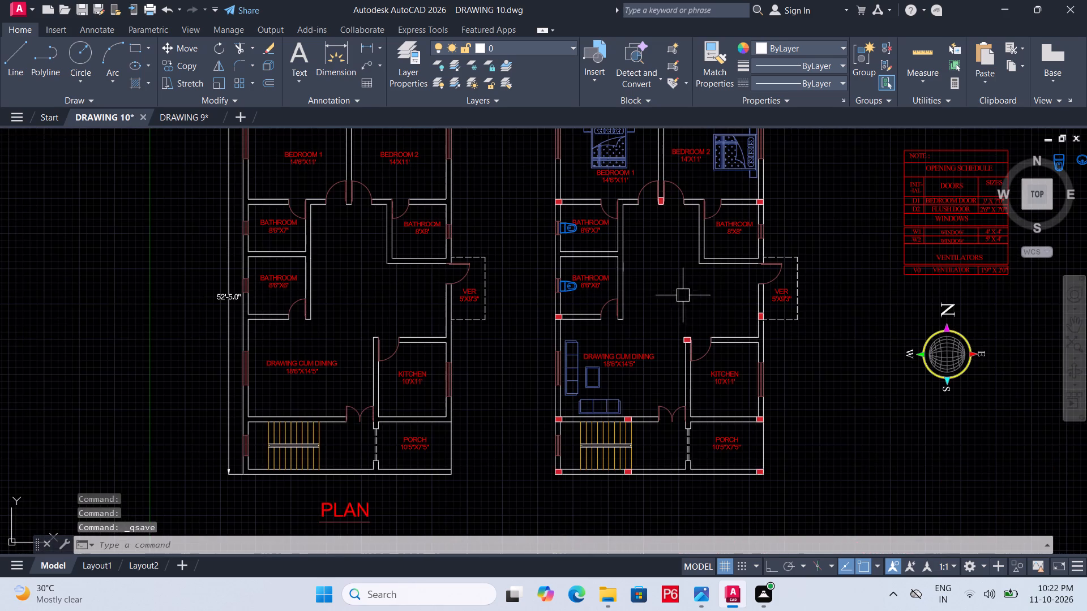
{"action": "middle_click_drag", "start_coordinate": [733, 295], "coordinate": [606, 312]}
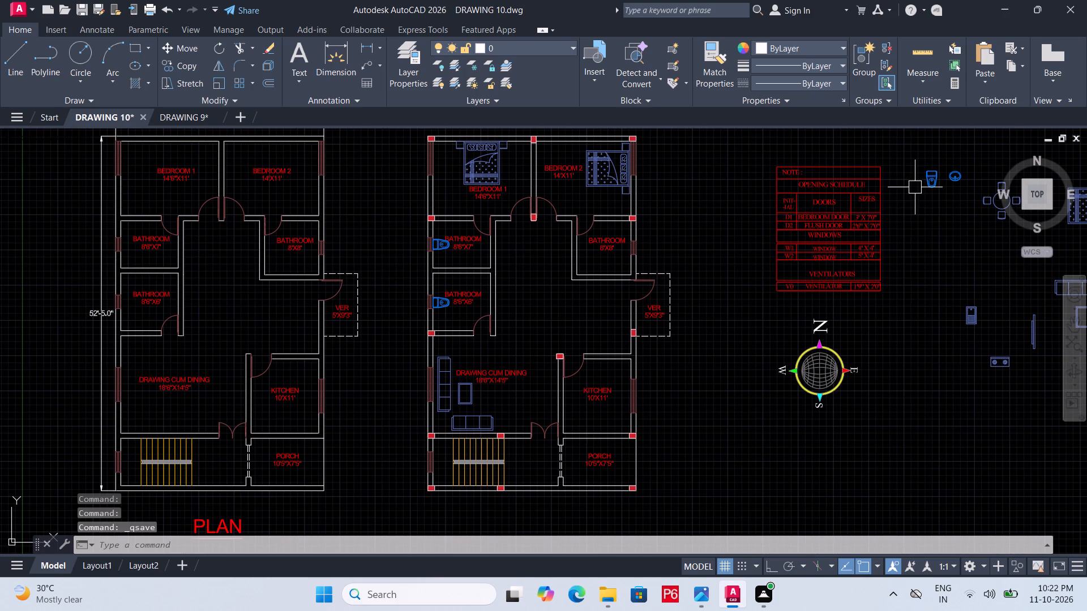
{"action": "left_click", "coordinate": [927, 186]}
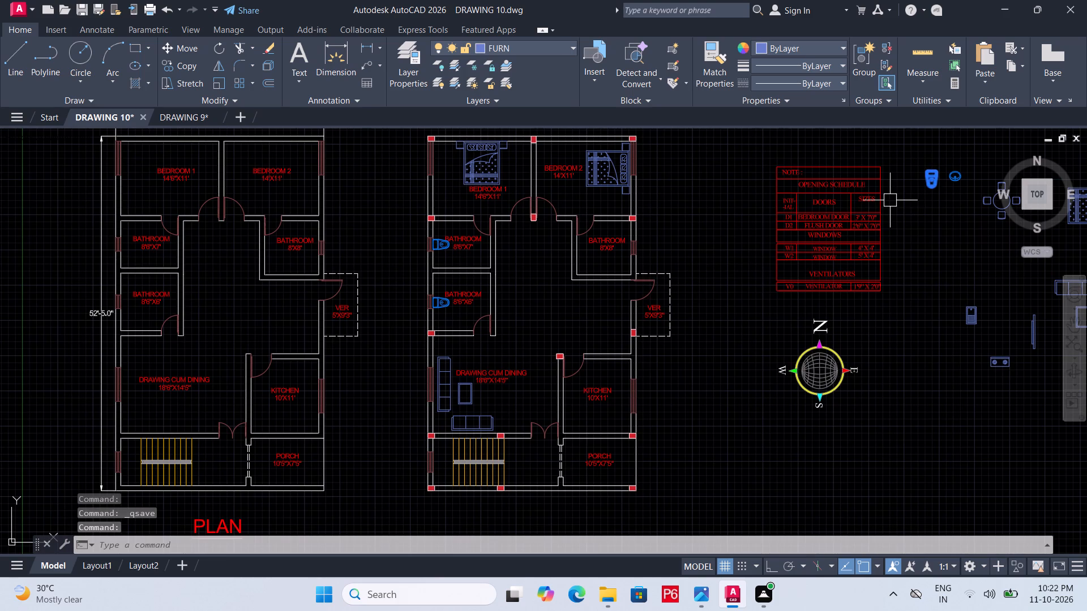
{"action": "type", "text": "CO"}
{"action": "key", "text": "space"}
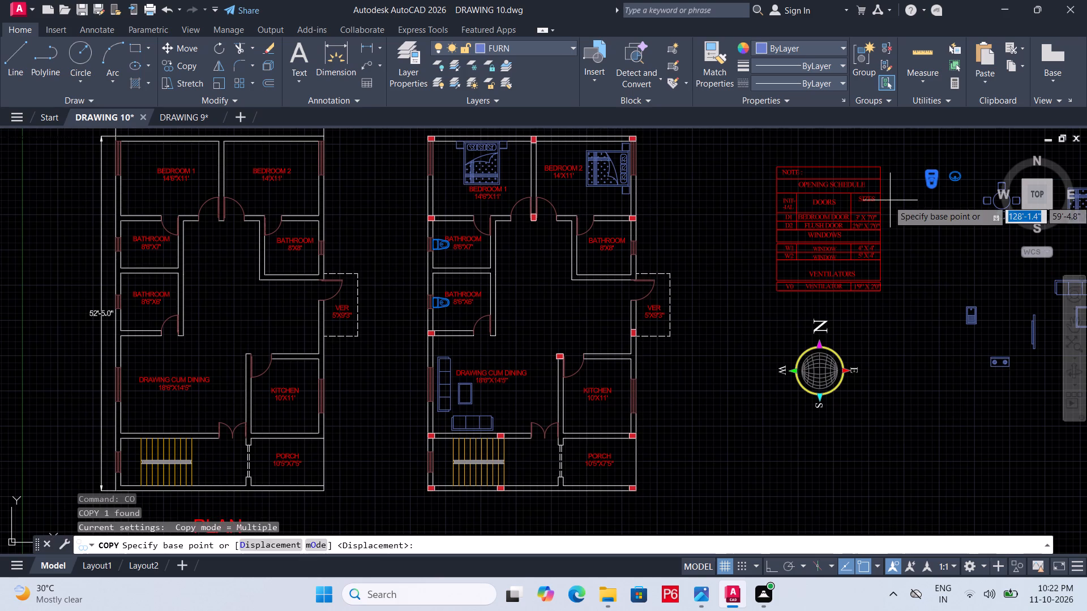
{"action": "left_click", "coordinate": [926, 182]}
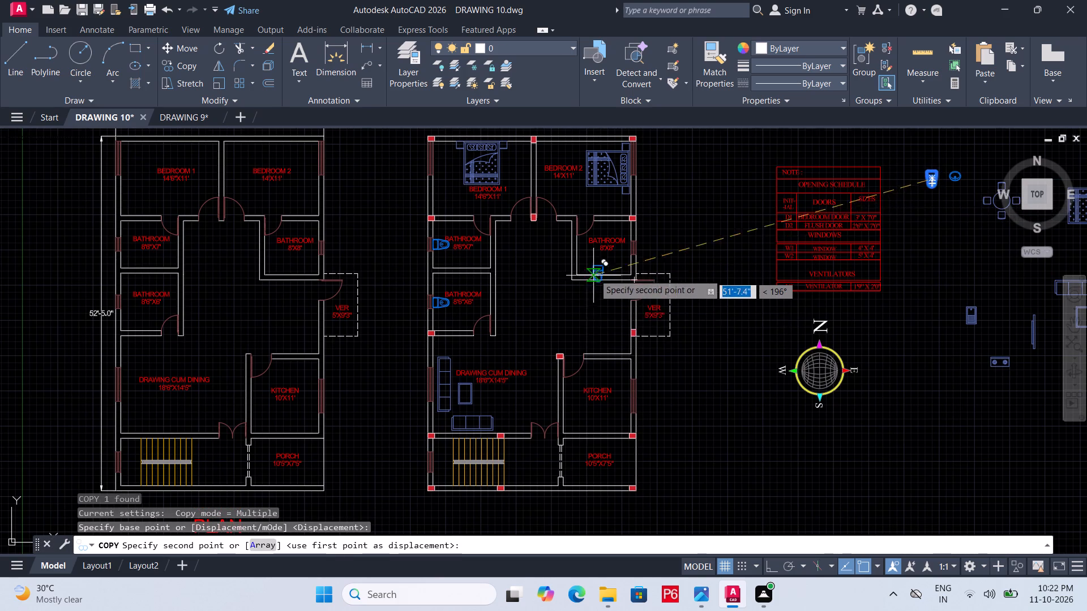
{"action": "scroll", "coordinate": [594, 271], "scroll_direction": "up", "scroll_amount": 3}
{"action": "left_click", "coordinate": [574, 249]}
{"action": "key", "text": "Escape"}
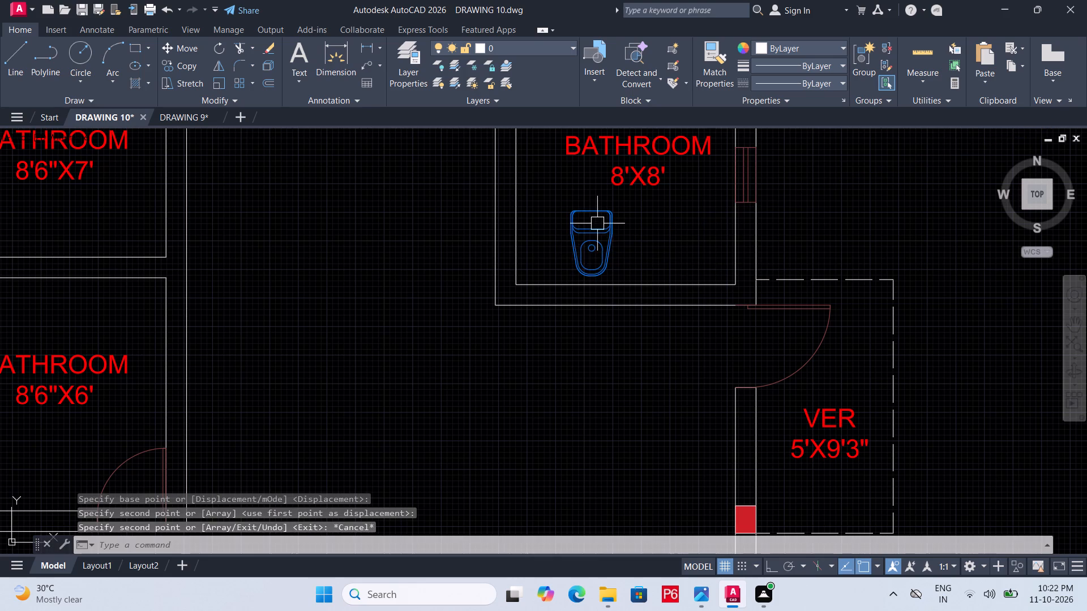
Rotate the toilet in the 8'X8' BATHROOM a quarter turn clockwise, with its tank towards the window wall.
{"action": "left_click", "coordinate": [597, 223]}
{"action": "type", "text": "RO"}
{"action": "key", "text": "space"}
{"action": "left_click", "coordinate": [604, 216]}
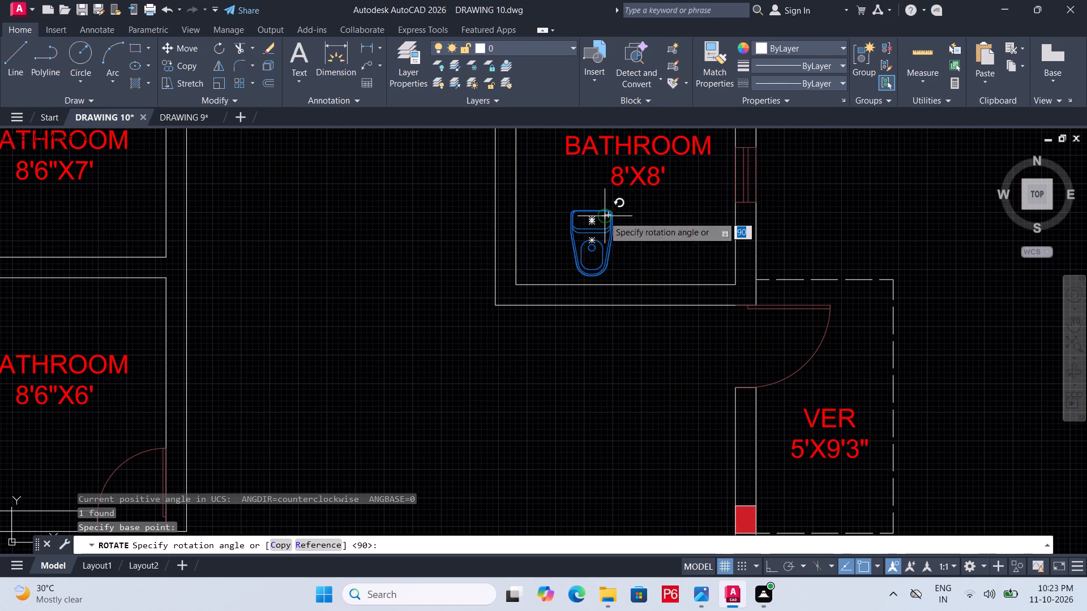
{"action": "left_click", "coordinate": [609, 436]}
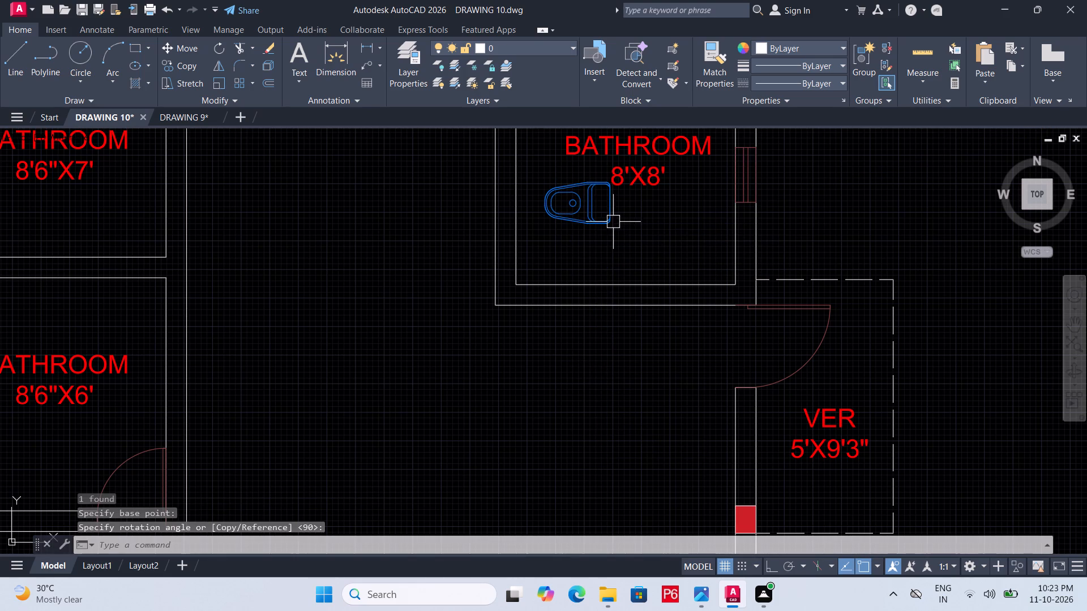
Move the rotated toilet in the 8'X8' BATHROOM so its tank sits against the outer wall at the window, and save.
{"action": "left_click", "coordinate": [613, 222]}
{"action": "key", "text": "m"}
{"action": "key", "text": "space"}
{"action": "middle_click_drag", "start_coordinate": [618, 201], "coordinate": [548, 229]}
{"action": "left_click", "coordinate": [541, 236]}
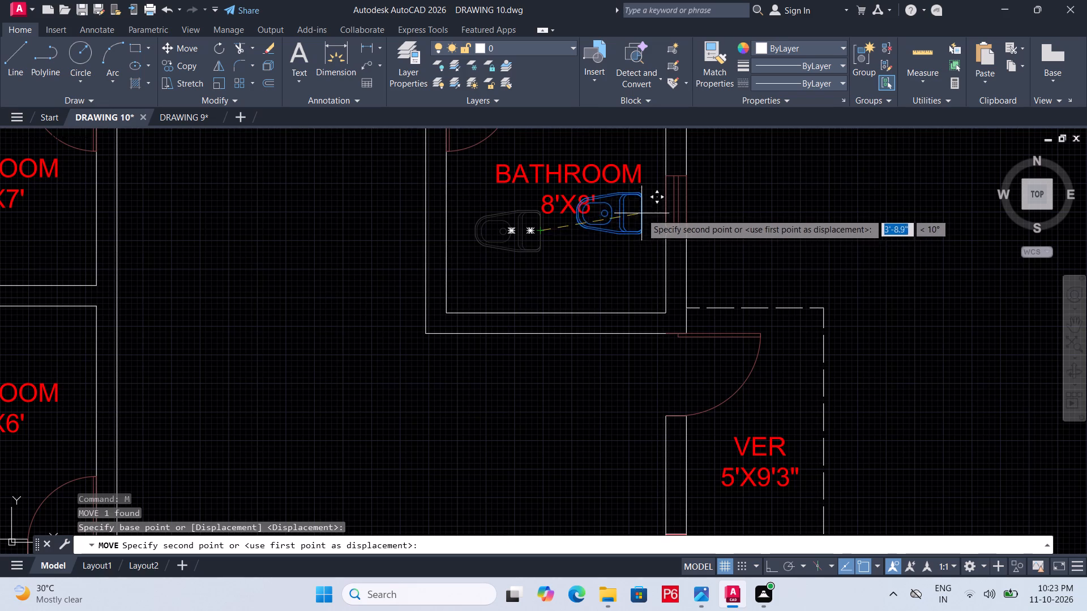
{"action": "scroll", "coordinate": [660, 211], "scroll_direction": "up", "scroll_amount": 1}
{"action": "left_click", "coordinate": [662, 206]}
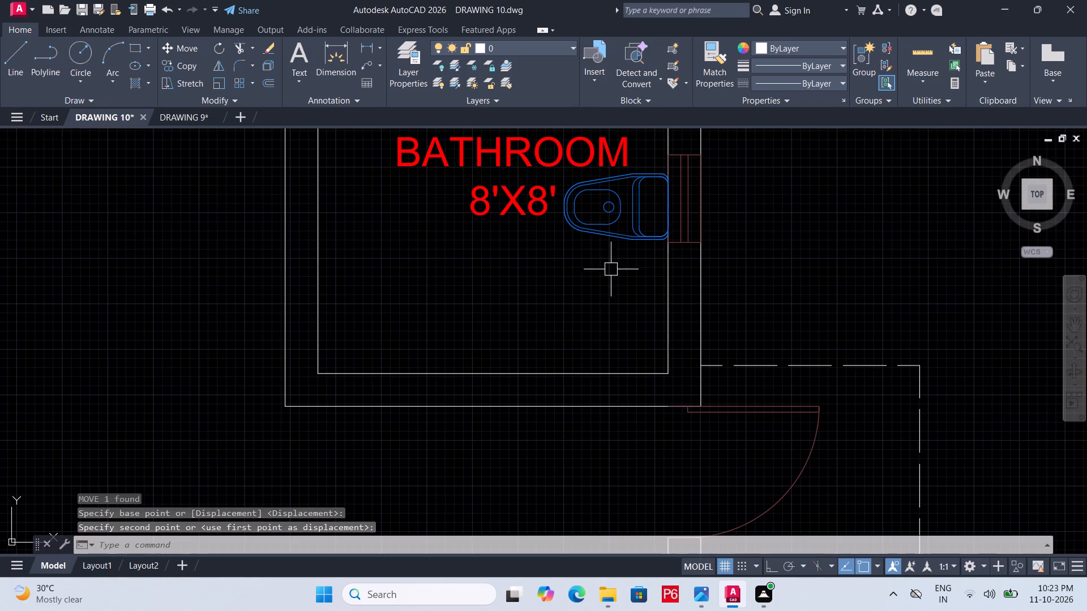
{"action": "key", "text": "ctrl+s"}
{"action": "key", "text": "ctrl+s"}
{"action": "key", "text": "ctrl+s"}
{"action": "key", "text": "ctrl+s"}
{"action": "key", "text": "ctrl+s"}
{"action": "key", "text": "ctrl+s"}
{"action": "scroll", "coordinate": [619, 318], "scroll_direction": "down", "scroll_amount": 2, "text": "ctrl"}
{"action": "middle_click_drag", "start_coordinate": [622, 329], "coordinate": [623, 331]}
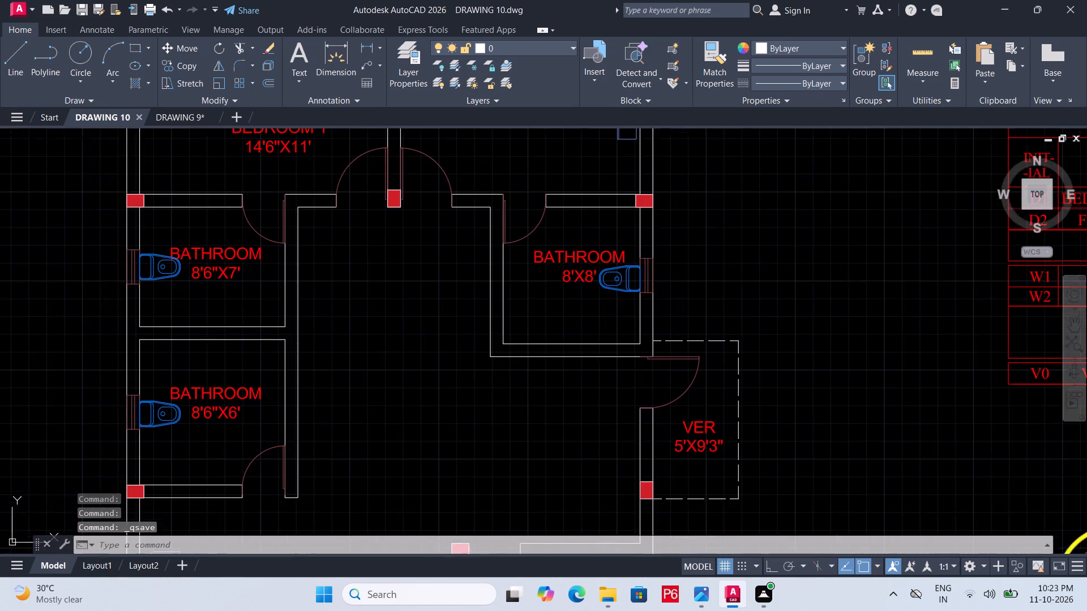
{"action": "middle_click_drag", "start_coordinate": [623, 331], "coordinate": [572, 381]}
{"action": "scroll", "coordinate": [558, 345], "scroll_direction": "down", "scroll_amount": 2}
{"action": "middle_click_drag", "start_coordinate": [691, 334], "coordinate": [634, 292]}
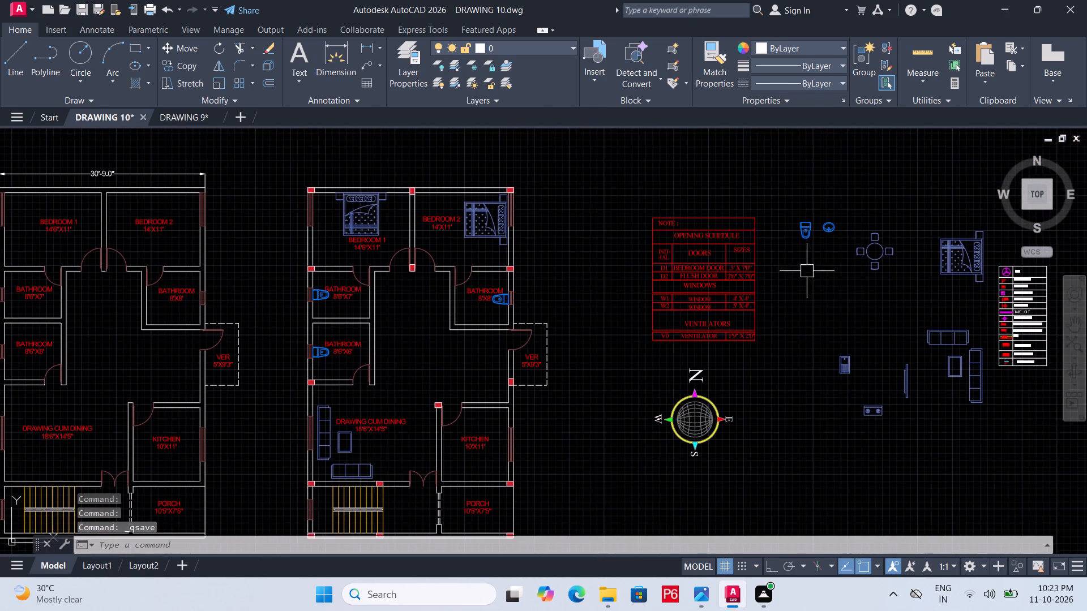
Copy the basin block from the furniture blocks into the second plan's 8'6"X7' and 8'6"X6' bathrooms, in the window-wall corner above each toilet.
{"action": "scroll", "coordinate": [814, 240], "scroll_direction": "up", "scroll_amount": 2}
{"action": "left_click", "coordinate": [844, 220]}
{"action": "type", "text": "CO"}
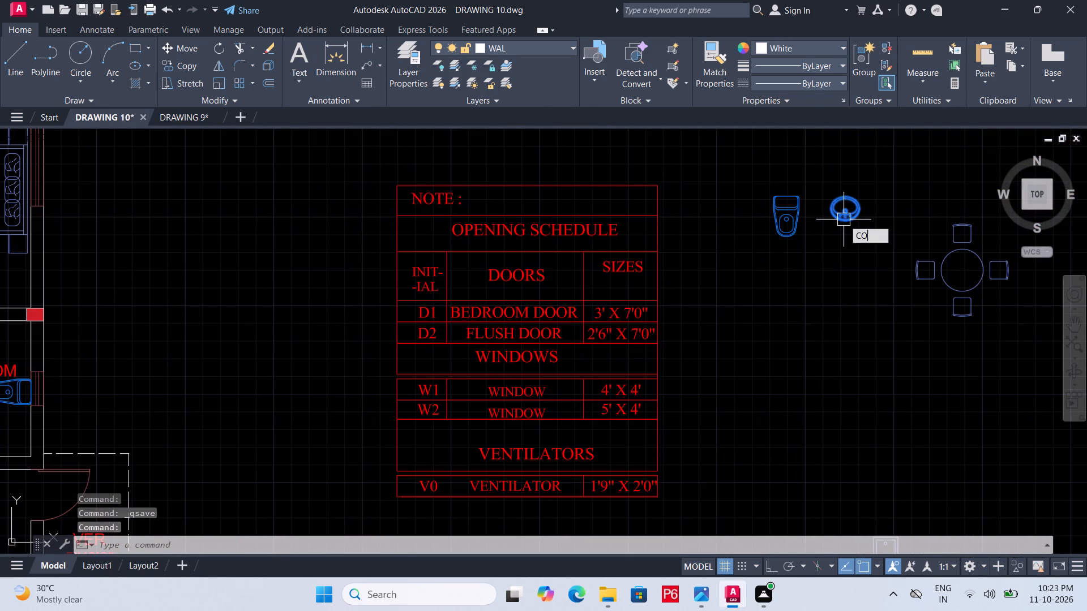
{"action": "key", "text": "space"}
{"action": "left_click", "coordinate": [844, 220]}
{"action": "middle_click_drag", "start_coordinate": [423, 397], "coordinate": [849, 294]}
{"action": "middle_click_drag", "start_coordinate": [320, 376], "coordinate": [523, 381]}
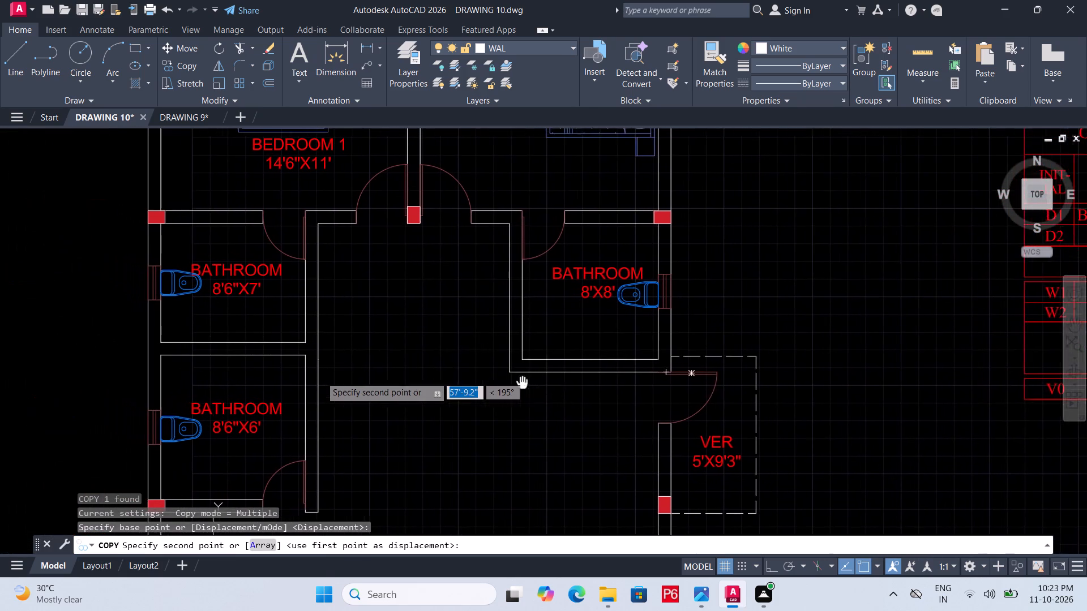
{"action": "middle_click_drag", "start_coordinate": [523, 381], "coordinate": [528, 380]}
{"action": "scroll", "coordinate": [187, 243], "scroll_direction": "up", "scroll_amount": 2}
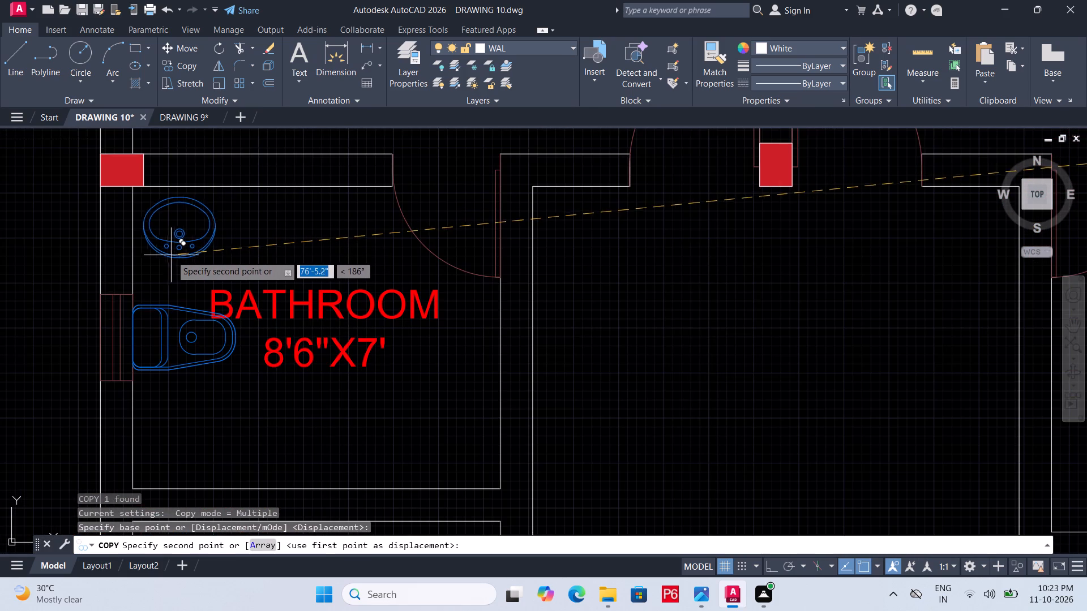
{"action": "left_click", "coordinate": [167, 249]}
{"action": "middle_click_drag", "start_coordinate": [213, 354], "coordinate": [252, 239]}
{"action": "middle_click_drag", "start_coordinate": [285, 477], "coordinate": [298, 349]}
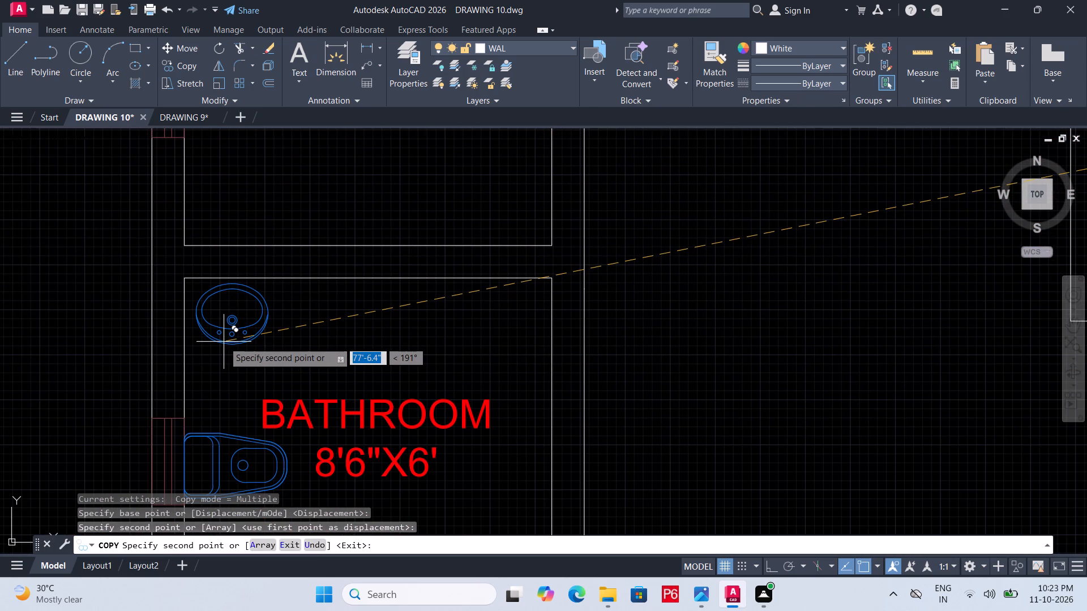
{"action": "left_click", "coordinate": [224, 342]}
Place another copy of the basin in the 8'X8' BATHROOM, above the toilet near the column corner, and save.
{"action": "scroll", "coordinate": [399, 314], "scroll_direction": "down", "scroll_amount": 1}
{"action": "middle_click_drag", "start_coordinate": [399, 314], "coordinate": [100, 428]}
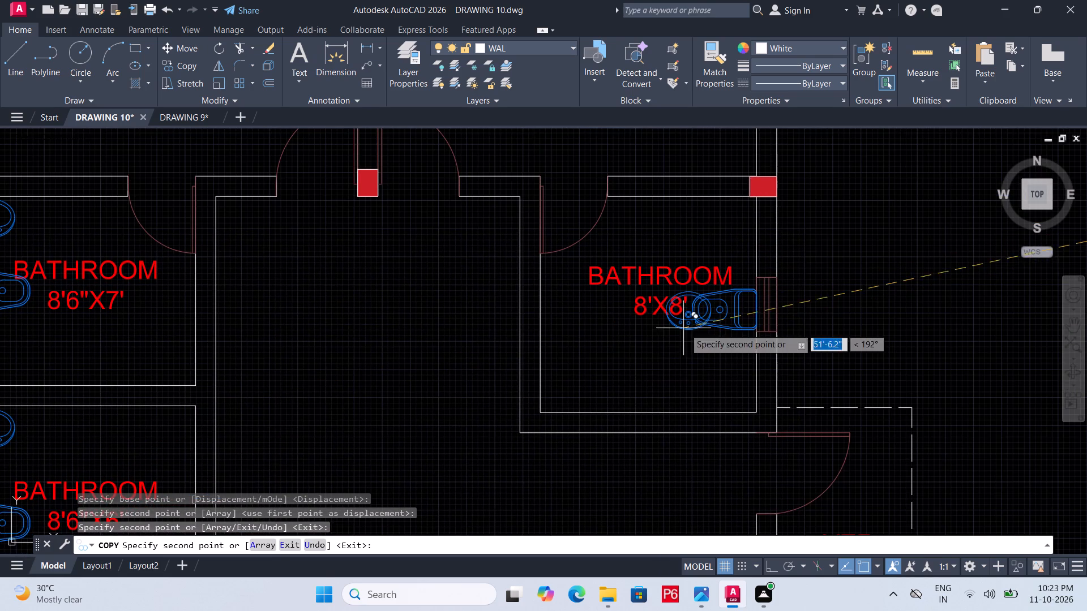
{"action": "middle_click_drag", "start_coordinate": [684, 331], "coordinate": [628, 407]}
{"action": "left_click", "coordinate": [666, 317]}
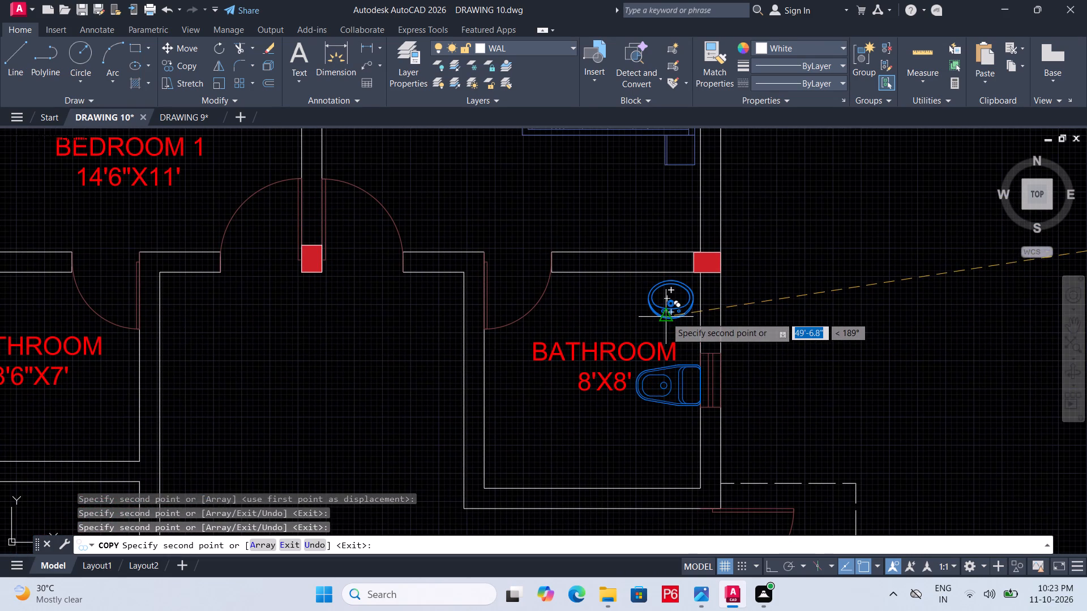
{"action": "key", "text": "Escape"}
{"action": "key", "text": "ctrl+s"}
{"action": "key", "text": "ctrl+s"}
{"action": "key", "text": "ctrl+s"}
Rotate the basin in the 8'X8' BATHROOM a quarter turn clockwise, with its tap holes facing into the room.
{"action": "scroll", "coordinate": [666, 322], "scroll_direction": "up", "scroll_amount": 1}
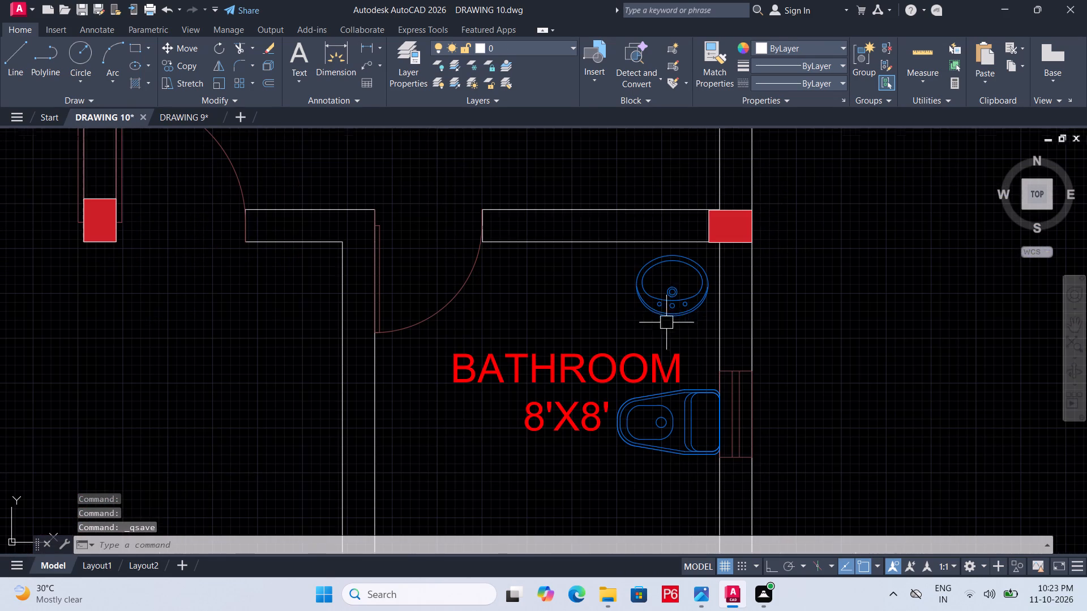
{"action": "left_click", "coordinate": [673, 308]}
{"action": "type", "text": "RO"}
{"action": "key", "text": "space"}
{"action": "left_click", "coordinate": [697, 317]}
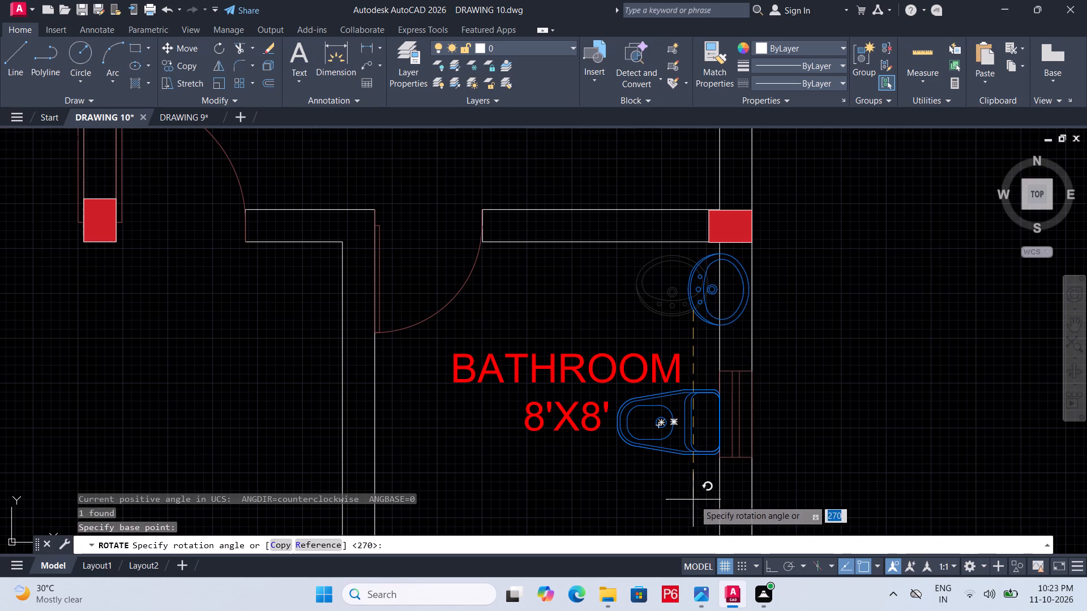
{"action": "key", "text": "F8"}
{"action": "left_click", "coordinate": [688, 500]}
{"action": "key", "text": "Escape"}
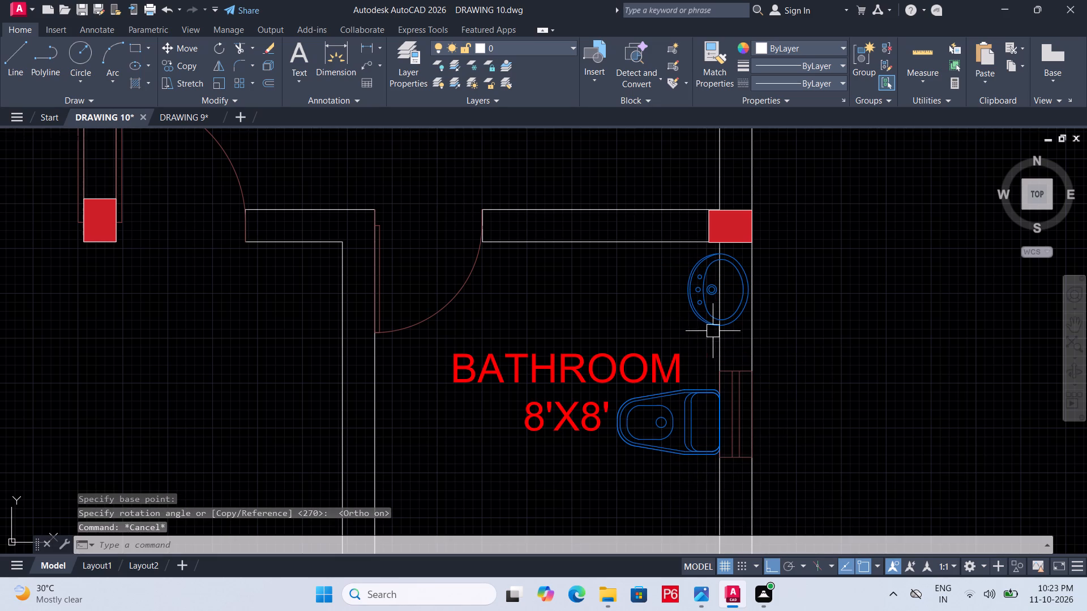
Move the rotated basin in the 8'X8' BATHROOM about 11 inches horizontally off the outer wall into the room, and save.
{"action": "left_click", "coordinate": [713, 330]}
{"action": "type", "text": "M"}
{"action": "key", "text": "space"}
{"action": "left_click", "coordinate": [712, 312]}
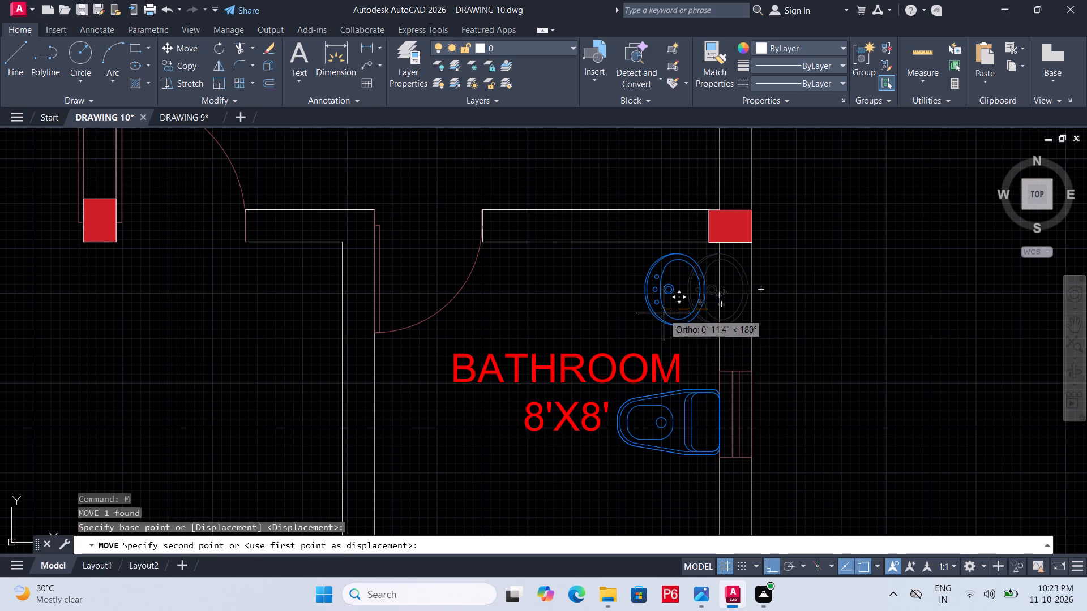
{"action": "left_click", "coordinate": [667, 312]}
{"action": "key", "text": "ctrl+s"}
{"action": "key", "text": "ctrl+s"}
{"action": "middle_click_drag", "start_coordinate": [702, 334], "coordinate": [715, 322], "text": "ctrl"}
{"action": "scroll", "coordinate": [703, 334], "scroll_direction": "down", "scroll_amount": 1}
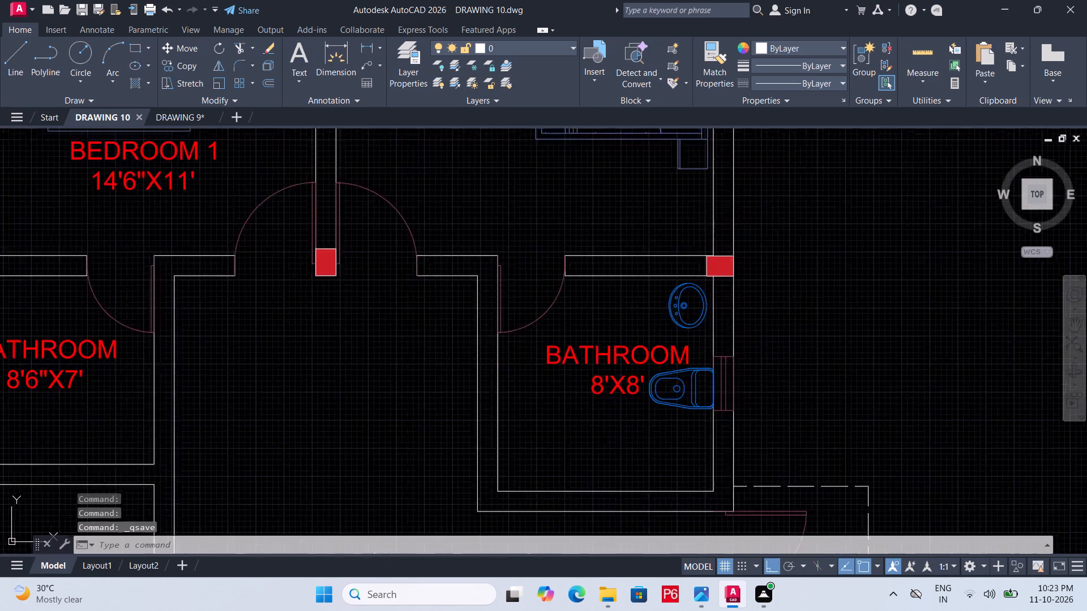
{"action": "scroll", "coordinate": [715, 322], "scroll_direction": "down", "scroll_amount": 1}
{"action": "middle_click_drag", "start_coordinate": [715, 322], "coordinate": [759, 270], "text": "ctrl"}
{"action": "key", "text": "ctrl+s"}
{"action": "key", "text": "ctrl+s"}
{"action": "key", "text": "ctrl+s"}
Move the basin in the 8'6"X6' BATHROOM from above the toilet down to the door end of the room, beside the door swing.
{"action": "middle_click_drag", "start_coordinate": [653, 397], "coordinate": [765, 316]}
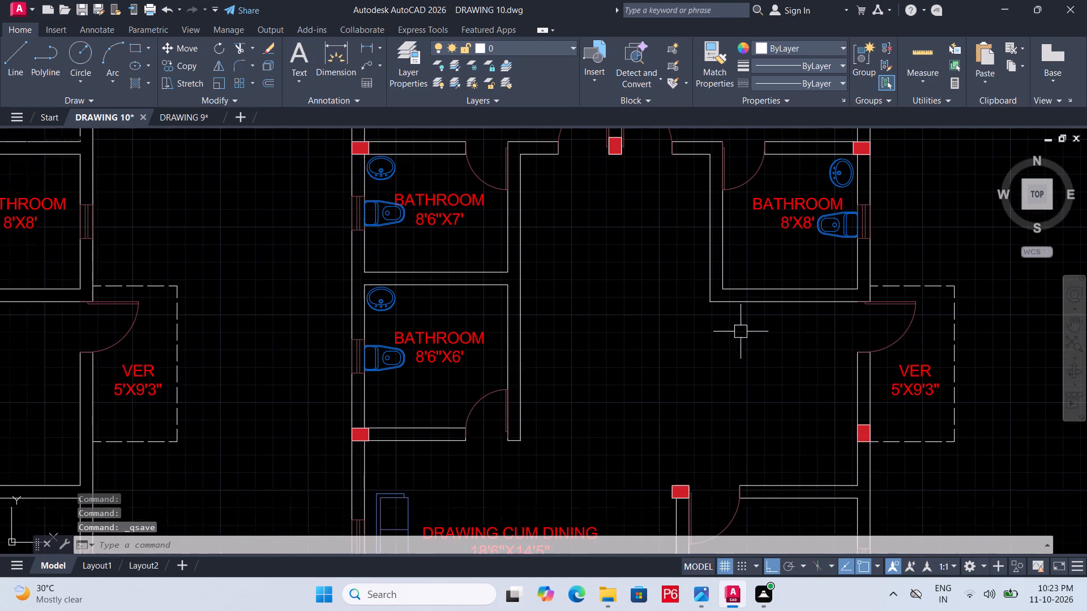
{"action": "middle_click_drag", "start_coordinate": [388, 359], "coordinate": [455, 414]}
{"action": "scroll", "coordinate": [443, 375], "scroll_direction": "up", "scroll_amount": 1}
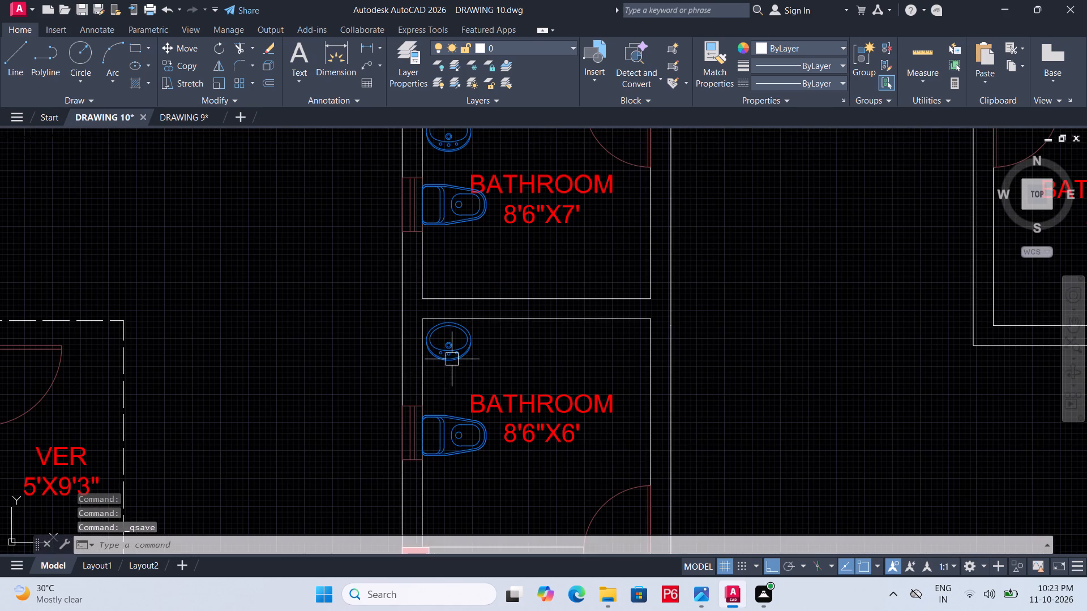
{"action": "scroll", "coordinate": [464, 353], "scroll_direction": "down", "scroll_amount": 2}
{"action": "middle_click", "coordinate": [464, 353]}
{"action": "scroll", "coordinate": [464, 353], "scroll_direction": "up", "scroll_amount": 1}
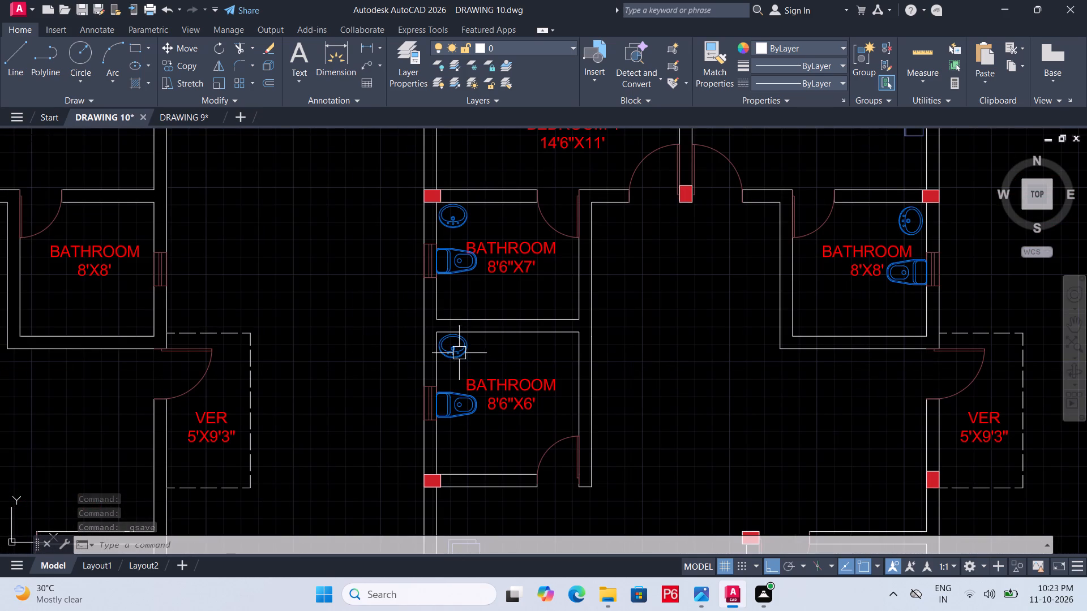
{"action": "left_click", "coordinate": [459, 353]}
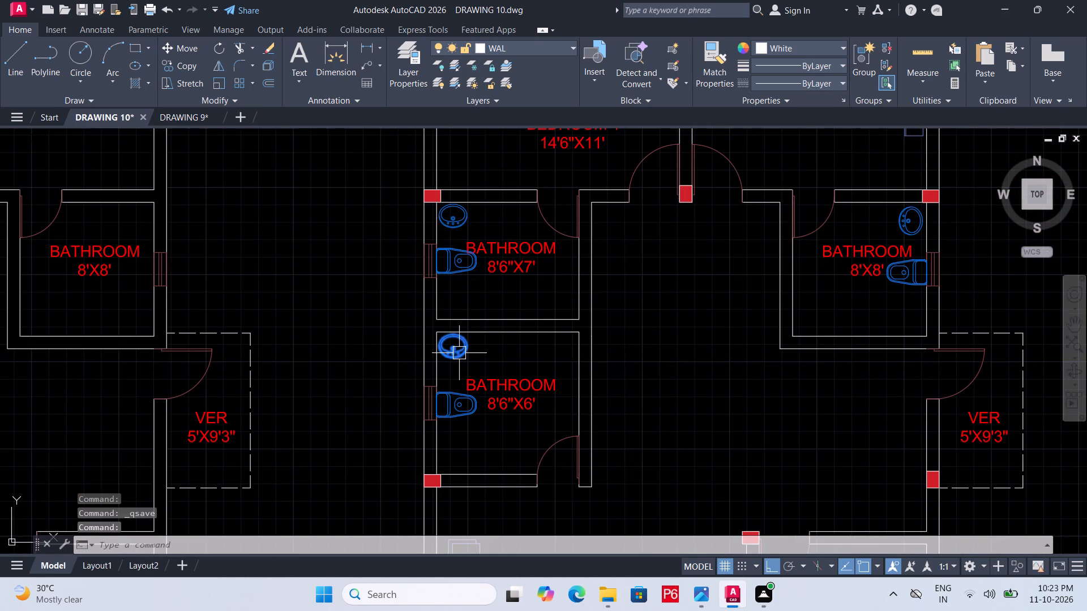
{"action": "type", "text": "M"}
{"action": "key", "text": "space"}
{"action": "left_click", "coordinate": [459, 353]}
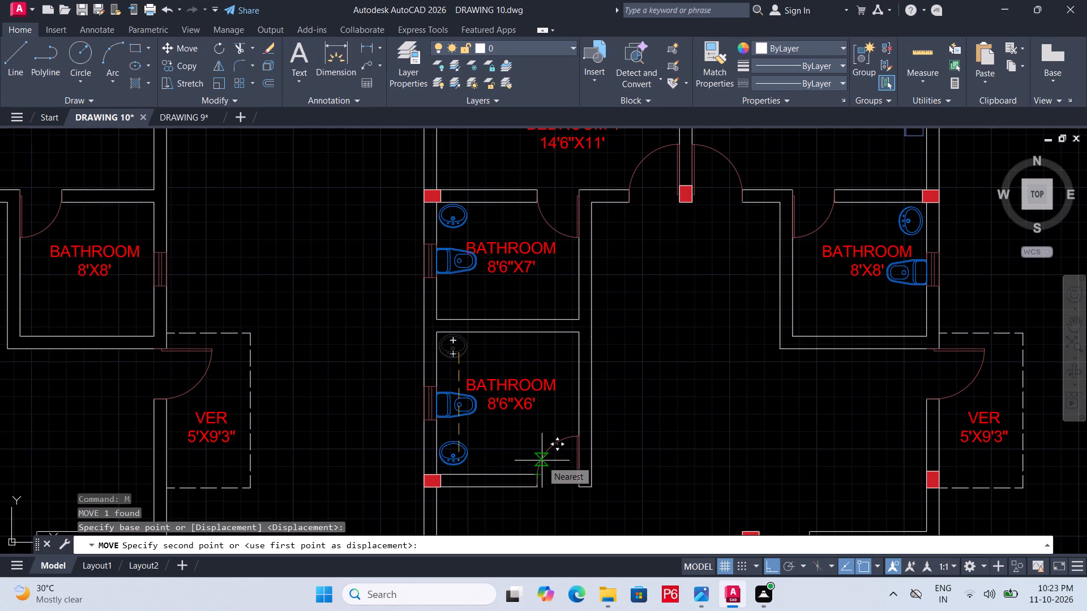
{"action": "left_click", "coordinate": [542, 463]}
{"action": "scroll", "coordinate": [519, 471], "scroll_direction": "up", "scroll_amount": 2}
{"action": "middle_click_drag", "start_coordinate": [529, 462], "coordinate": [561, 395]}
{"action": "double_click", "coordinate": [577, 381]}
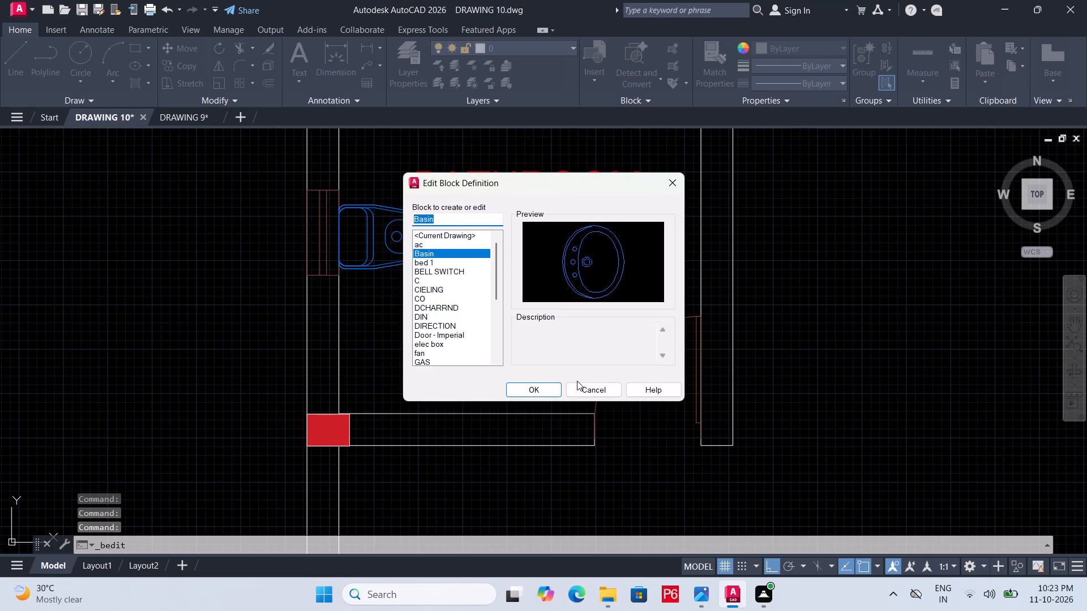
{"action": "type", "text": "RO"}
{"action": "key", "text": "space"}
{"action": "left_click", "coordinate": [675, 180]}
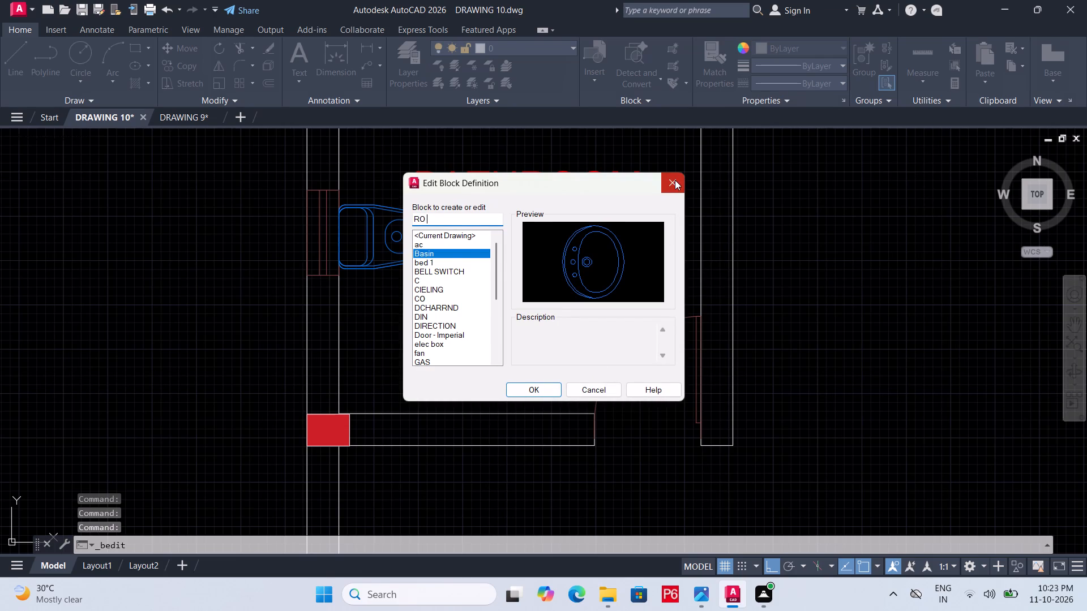
Rotate the basin in the 8'6"X6' BATHROOM by a half turn, with its tap holes facing the toilet side.
{"action": "left_click", "coordinate": [563, 369]}
{"action": "key", "text": "r"}
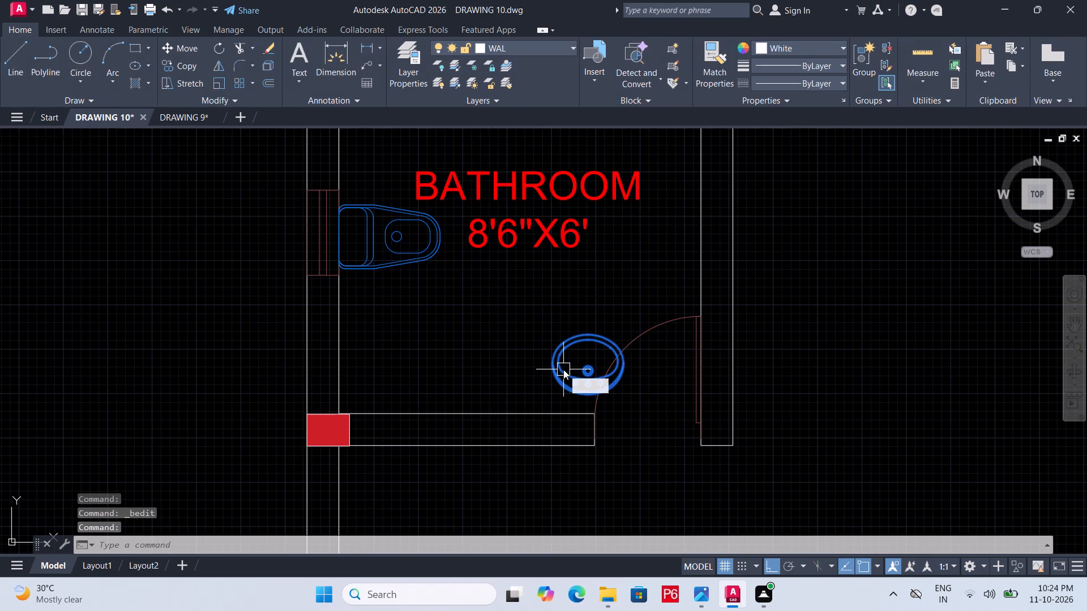
{"action": "type", "text": "O"}
{"action": "key", "text": "space"}
{"action": "left_click", "coordinate": [563, 369]}
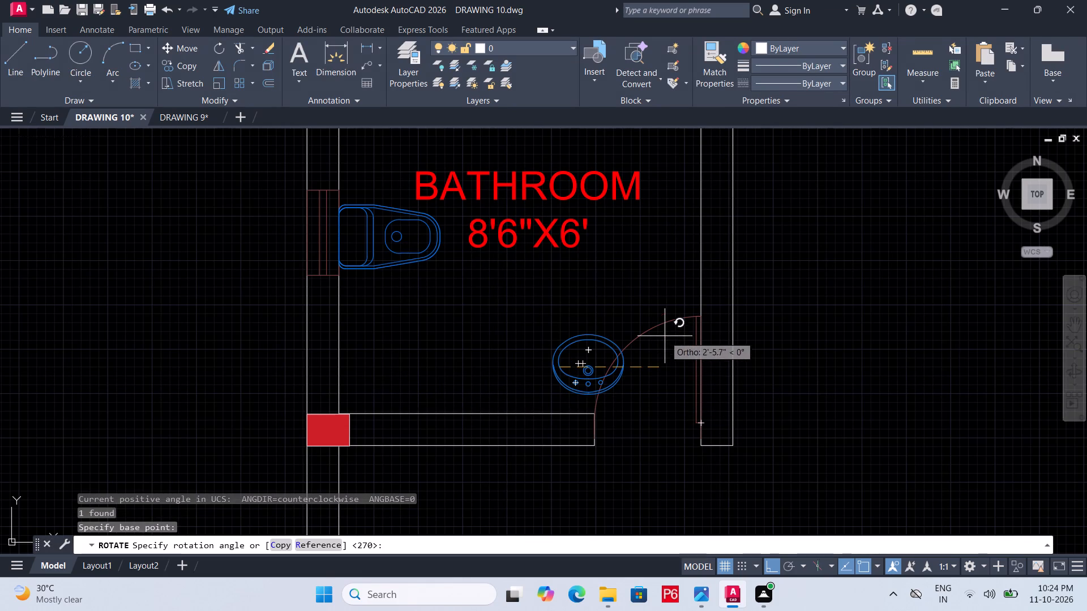
{"action": "double_click", "coordinate": [448, 350]}
Move the basin in the 8'6"X6' BATHROOM horizontally to the window-wall corner by the column, below the toilet, and save.
{"action": "left_click", "coordinate": [506, 388]}
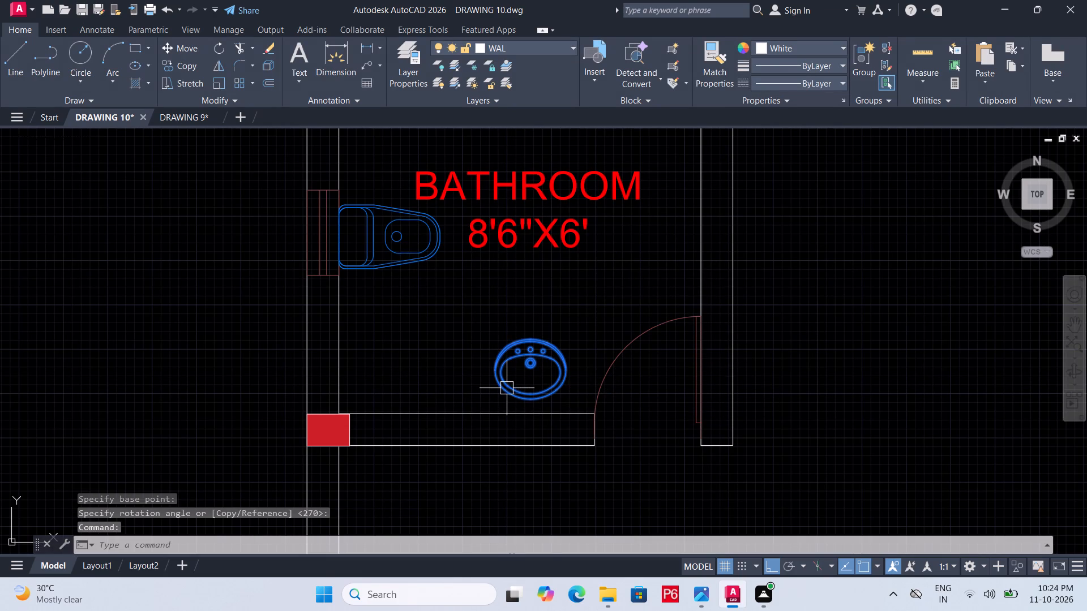
{"action": "type", "text": "M"}
{"action": "key", "text": "space"}
{"action": "left_click", "coordinate": [508, 388]}
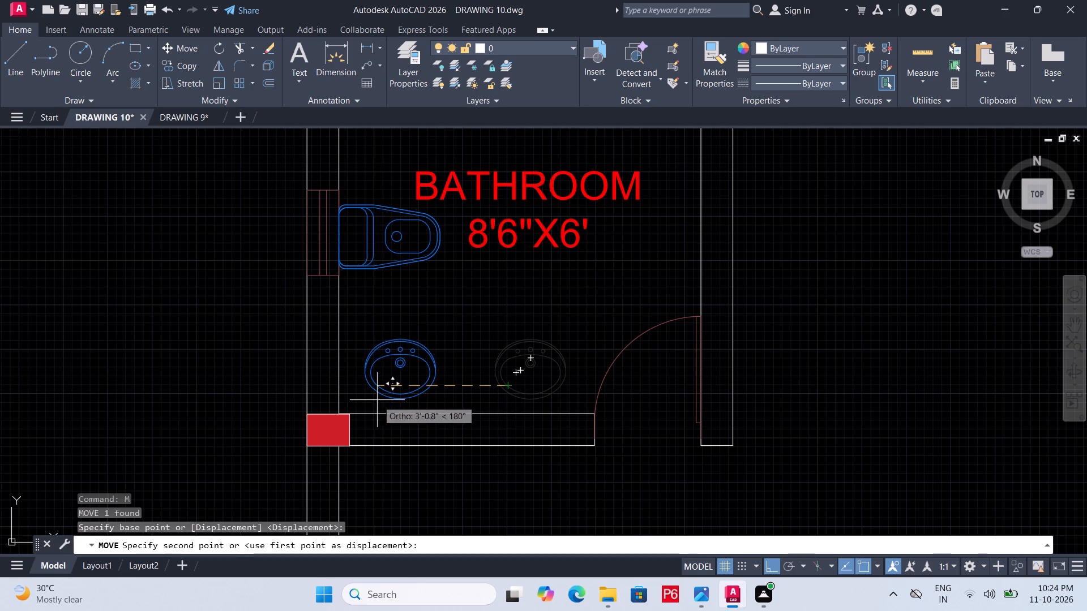
{"action": "left_click", "coordinate": [370, 403]}
{"action": "key", "text": "ctrl+s"}
{"action": "key", "text": "ctrl+s"}
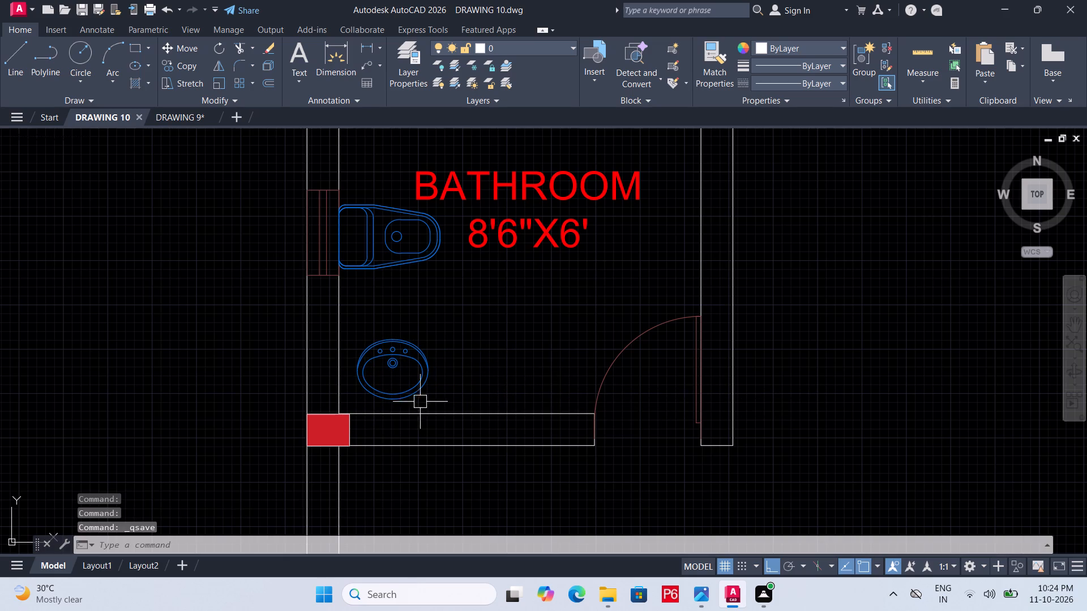
{"action": "key", "text": "ctrl+s"}
{"action": "key", "text": "ctrl+s"}
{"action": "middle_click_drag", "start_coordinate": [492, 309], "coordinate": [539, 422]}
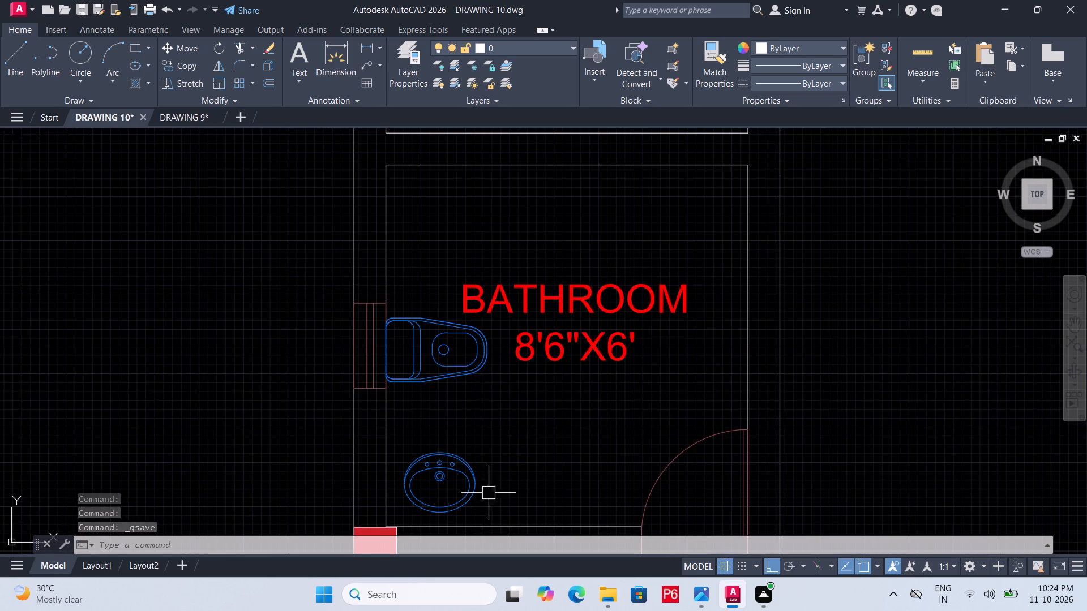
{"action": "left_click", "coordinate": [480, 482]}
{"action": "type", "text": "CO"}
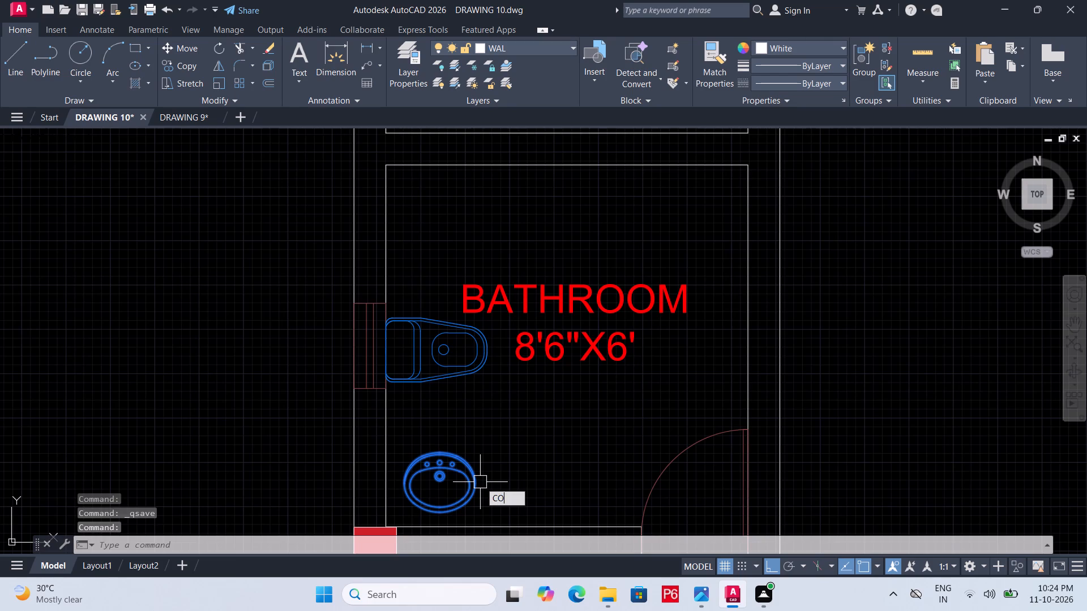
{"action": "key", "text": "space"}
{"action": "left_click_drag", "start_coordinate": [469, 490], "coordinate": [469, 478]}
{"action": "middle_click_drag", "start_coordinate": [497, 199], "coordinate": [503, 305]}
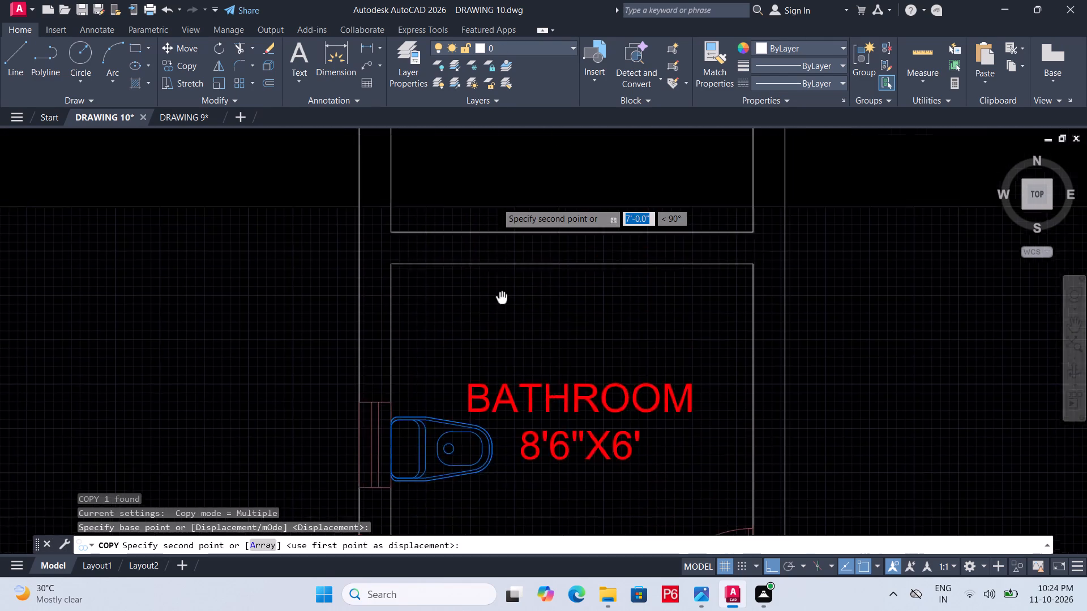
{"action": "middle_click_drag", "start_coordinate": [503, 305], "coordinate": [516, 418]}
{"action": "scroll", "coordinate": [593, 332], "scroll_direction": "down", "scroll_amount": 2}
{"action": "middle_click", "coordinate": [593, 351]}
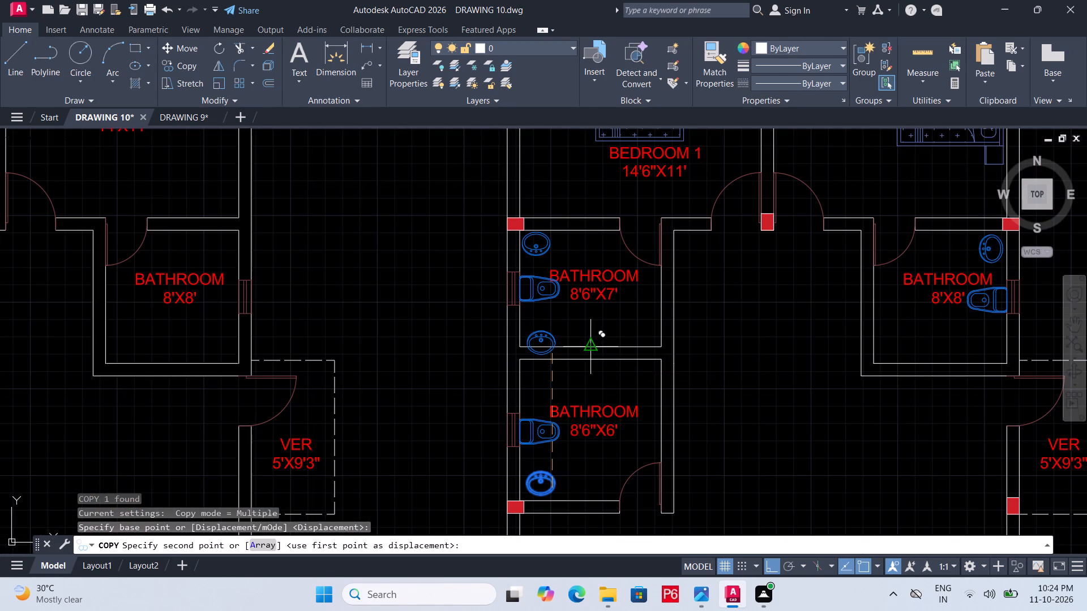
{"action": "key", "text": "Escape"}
Rotate the basin in the 8'6"X7' BATHROOM a quarter turn counter-clockwise, with its tap holes facing into the room.
{"action": "left_click", "coordinate": [547, 253]}
{"action": "scroll", "coordinate": [553, 234], "scroll_direction": "up", "scroll_amount": 2}
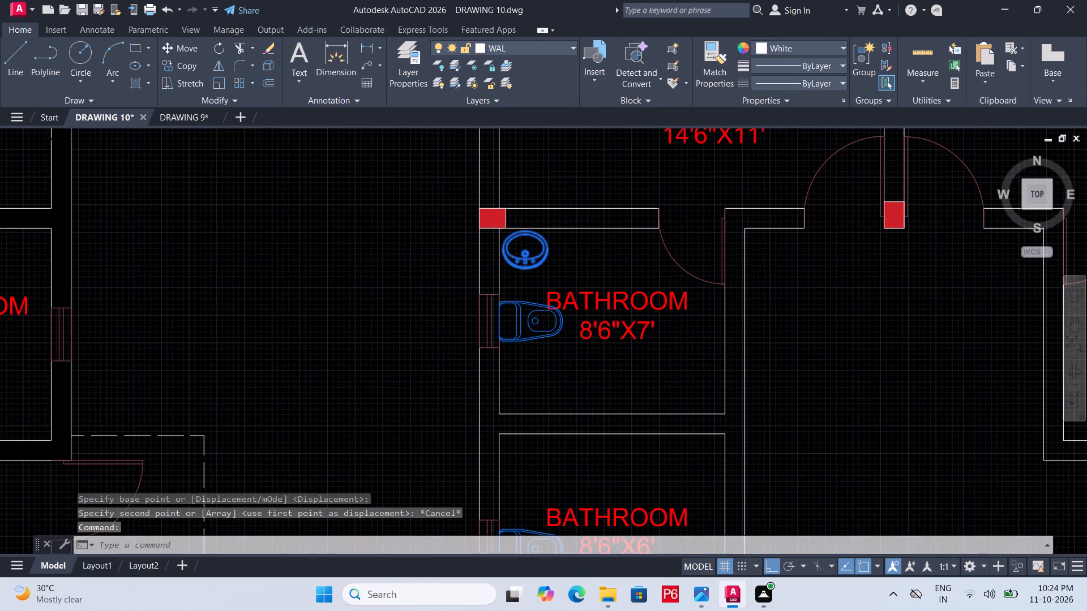
{"action": "type", "text": "RO"}
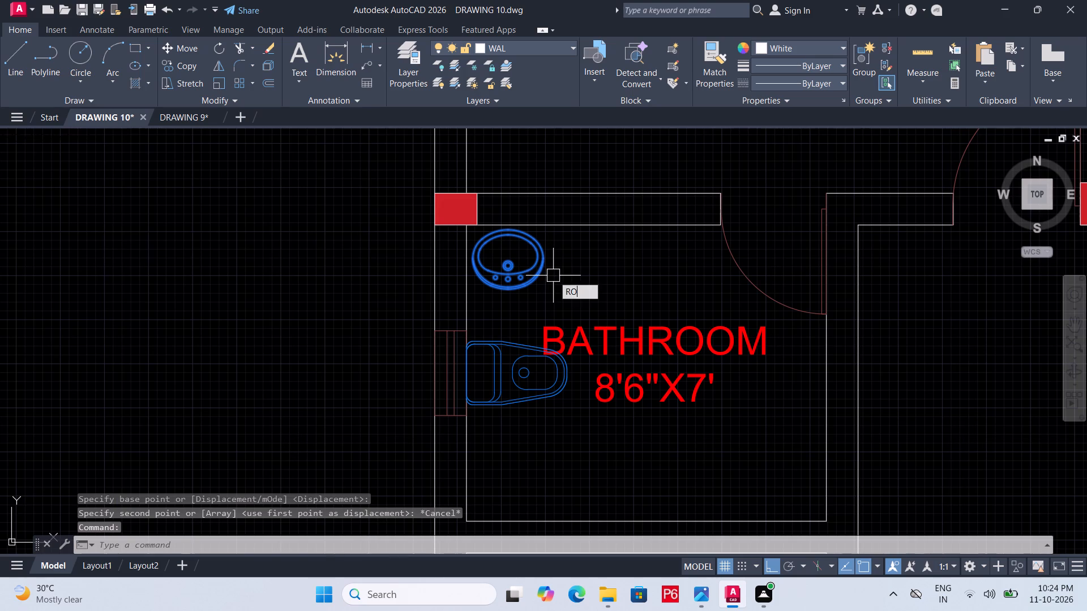
{"action": "key", "text": "space"}
{"action": "left_click", "coordinate": [541, 261]}
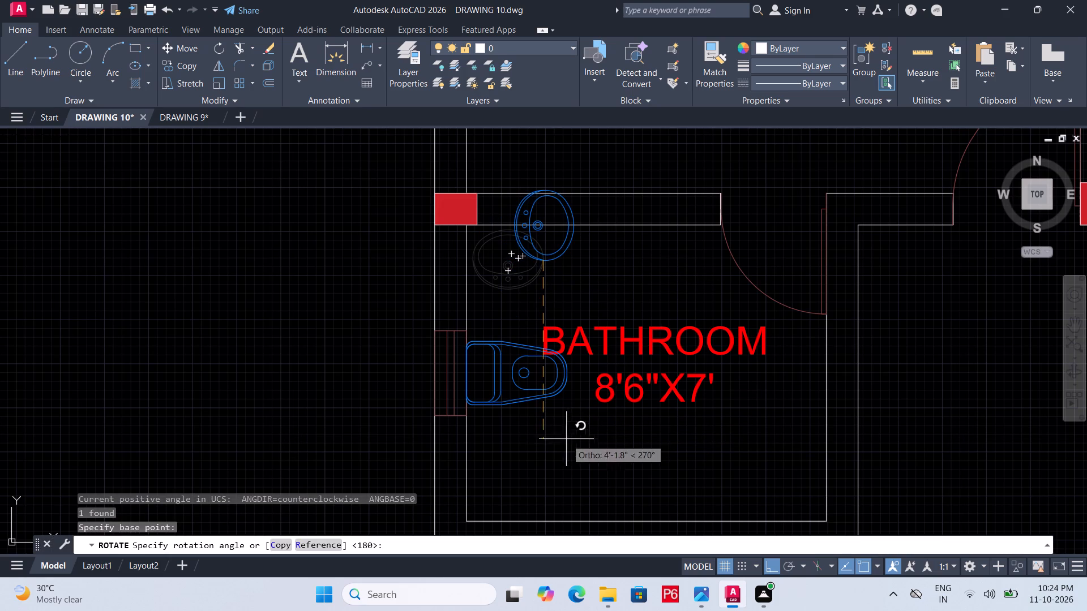
{"action": "left_click", "coordinate": [515, 177]}
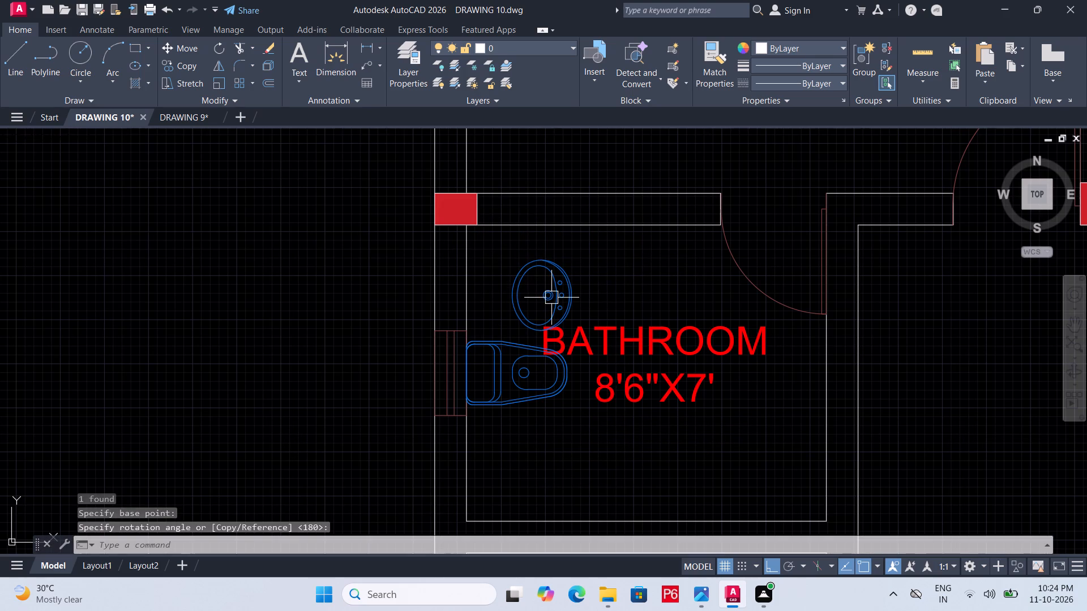
{"action": "key", "text": "Escape"}
Move the rotated basin in the 8'6"X7' BATHROOM into the corner beside the outer wall, between the column and the toilet.
{"action": "left_click", "coordinate": [551, 298]}
{"action": "type", "text": "M"}
{"action": "key", "text": "space"}
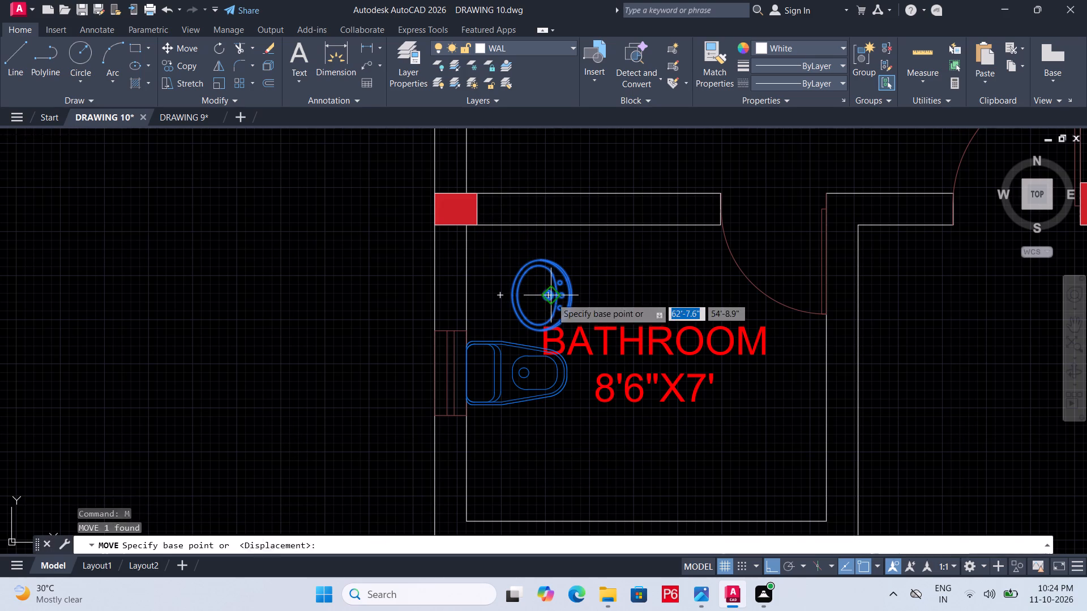
{"action": "left_click", "coordinate": [551, 298]}
{"action": "key", "text": "F8"}
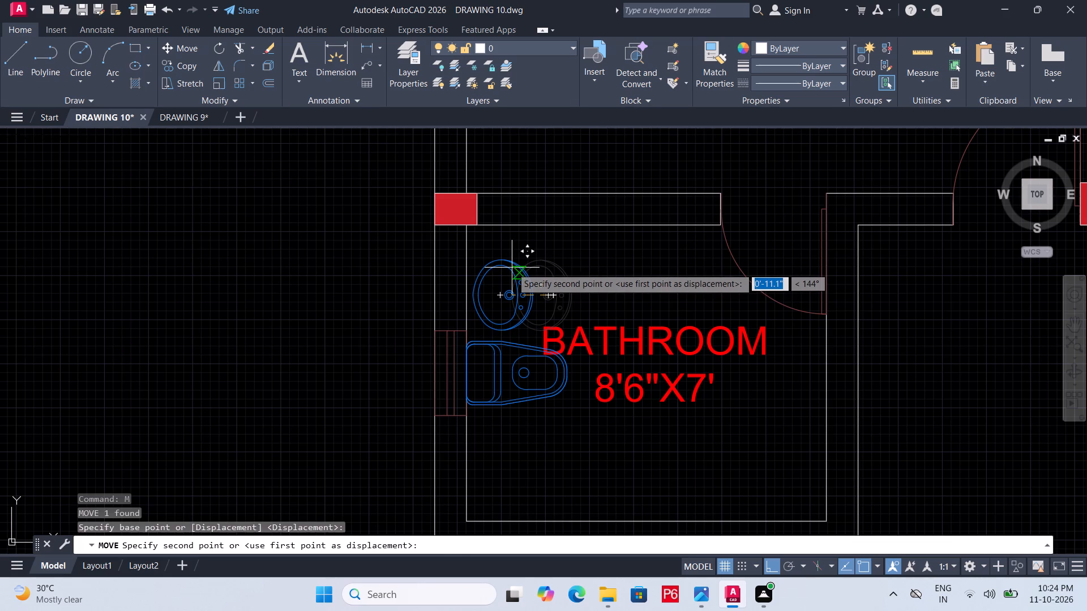
{"action": "scroll", "coordinate": [515, 264], "scroll_direction": "up", "scroll_amount": 1}
{"action": "left_click", "coordinate": [503, 264]}
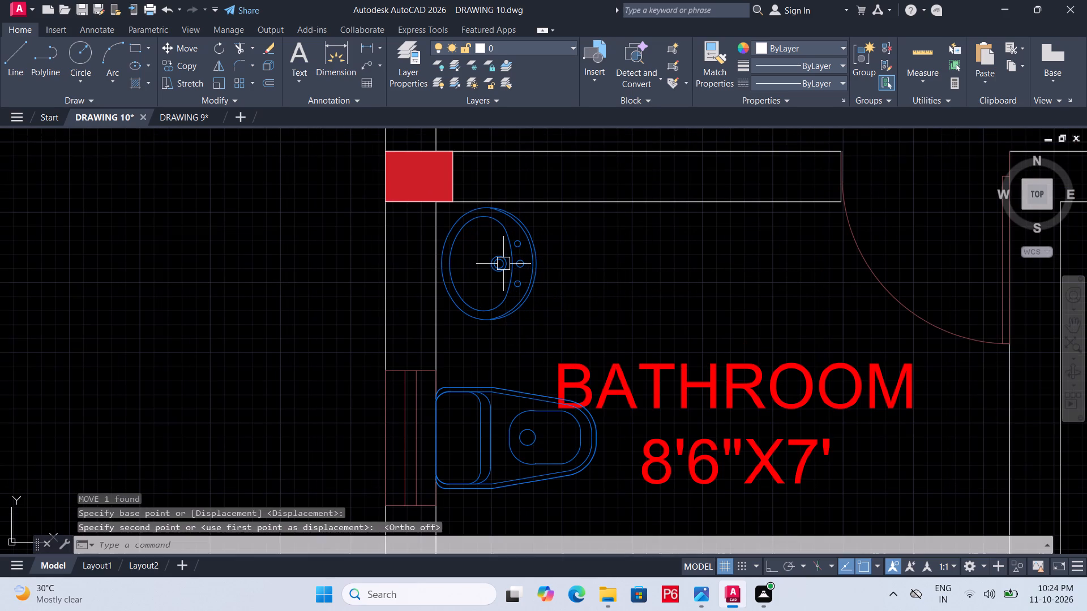
Save the drawing with the repositioned basin in the 8'6"X7' BATHROOM.
{"action": "key", "text": "ctrl+s"}
{"action": "key", "text": "ctrl+s"}
{"action": "key", "text": "ctrl+s"}
{"action": "key", "text": "ctrl+s"}
Offset the KITCHEN's inner porch-side and window-side wall lines 2' into the room as counter edges, and save.
{"action": "scroll", "coordinate": [534, 297], "scroll_direction": "down", "scroll_amount": 4, "text": "ctrl"}
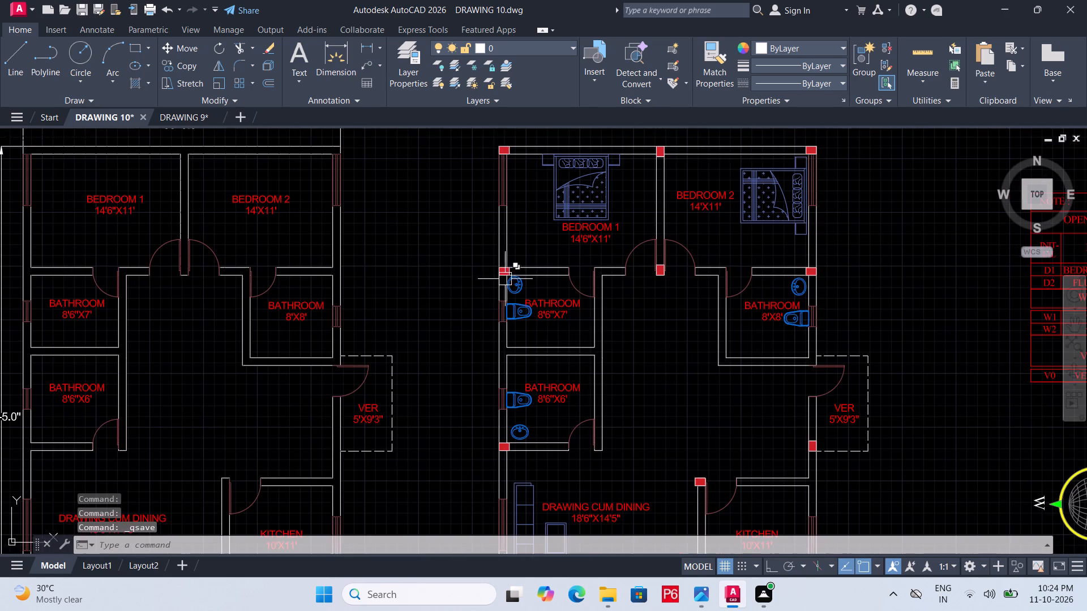
{"action": "middle_click_drag", "start_coordinate": [588, 342], "coordinate": [520, 321]}
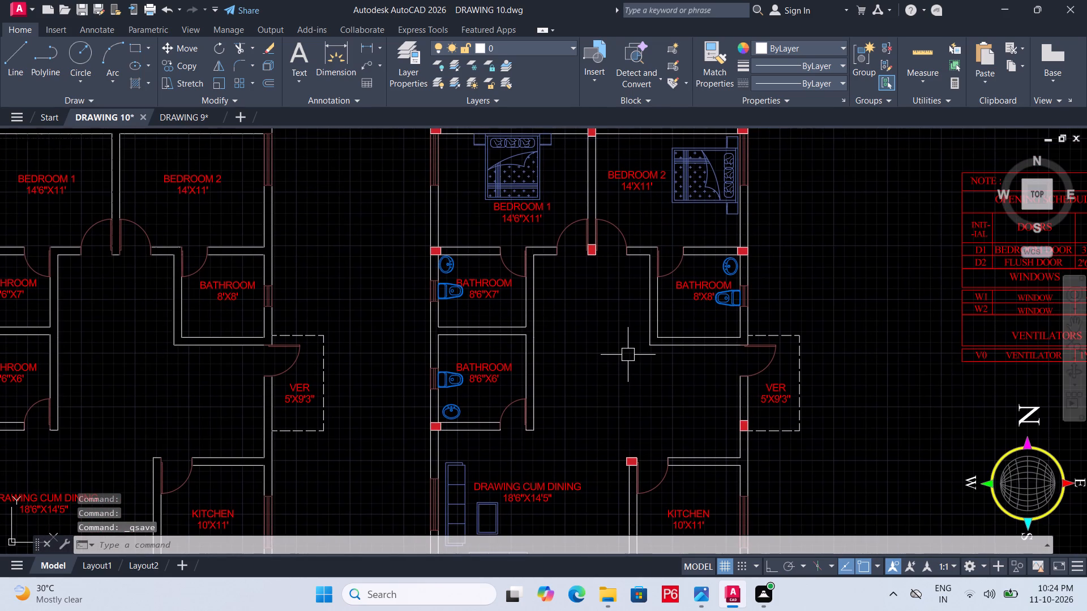
{"action": "middle_click_drag", "start_coordinate": [640, 433], "coordinate": [674, 344]}
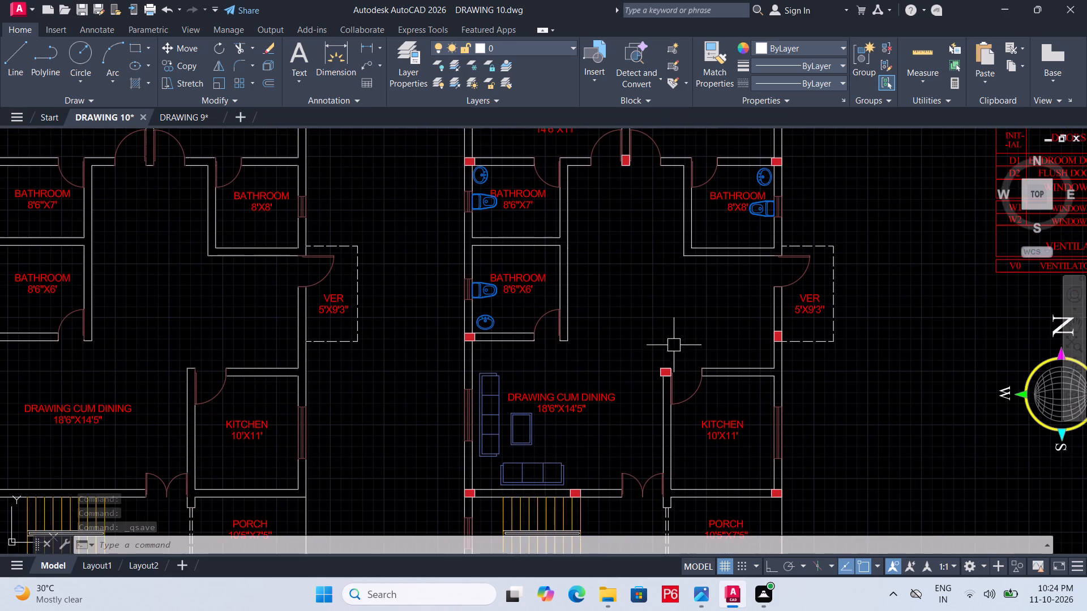
{"action": "middle_click_drag", "start_coordinate": [648, 441], "coordinate": [566, 382]}
{"action": "scroll", "coordinate": [662, 370], "scroll_direction": "up", "scroll_amount": 3}
{"action": "middle_click_drag", "start_coordinate": [653, 394], "coordinate": [670, 312]}
{"action": "scroll", "coordinate": [670, 312], "scroll_direction": "down", "scroll_amount": 1}
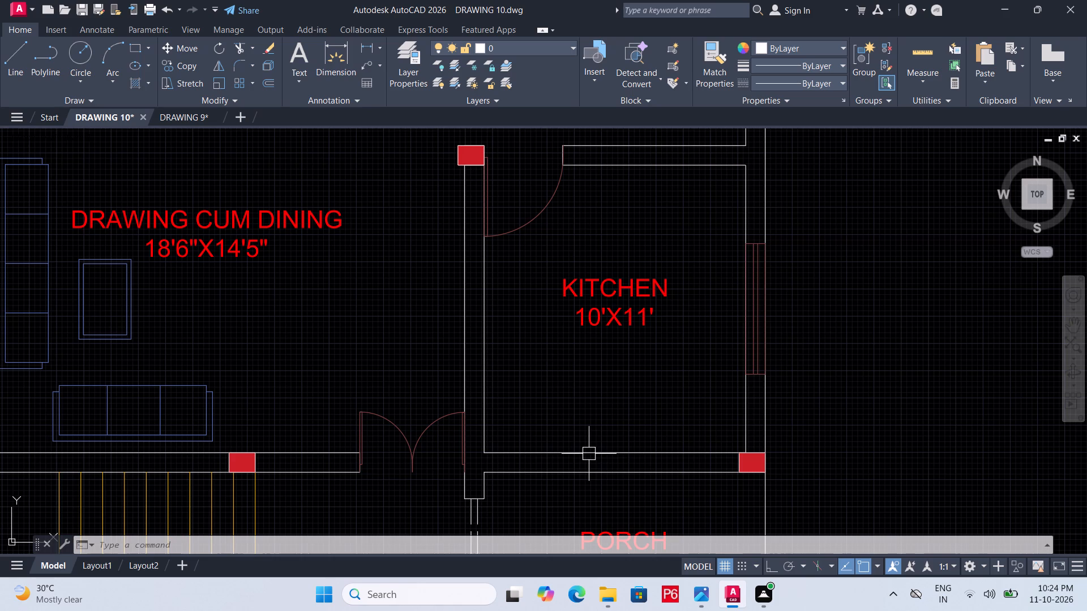
{"action": "key", "text": "o"}
{"action": "key", "text": "Return"}
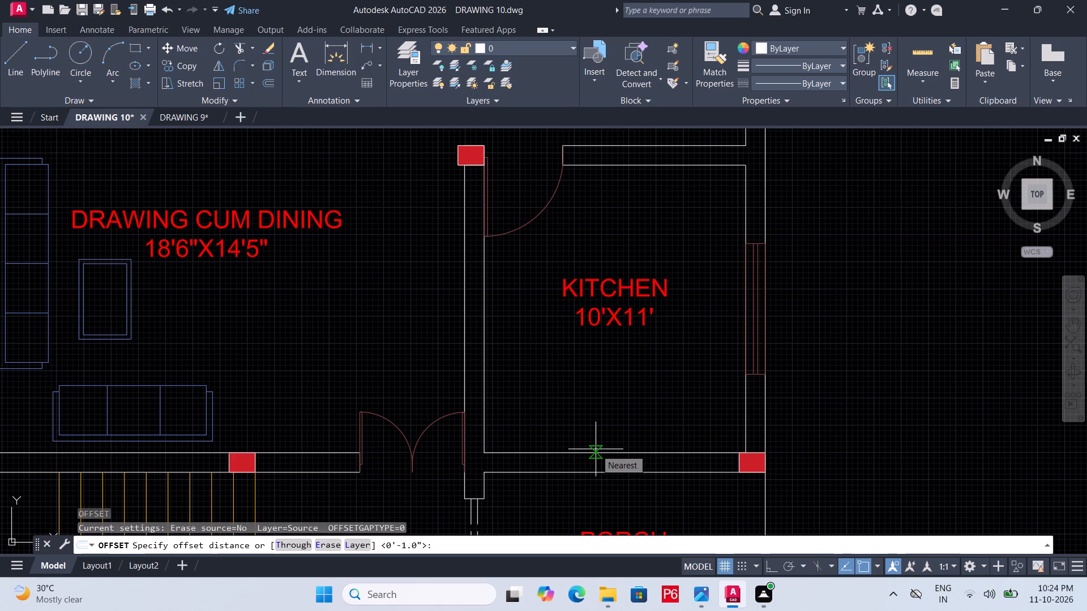
{"action": "type", "text": "2'"}
{"action": "key", "text": "Return"}
{"action": "left_click", "coordinate": [594, 449]}
{"action": "left_click", "coordinate": [597, 410]}
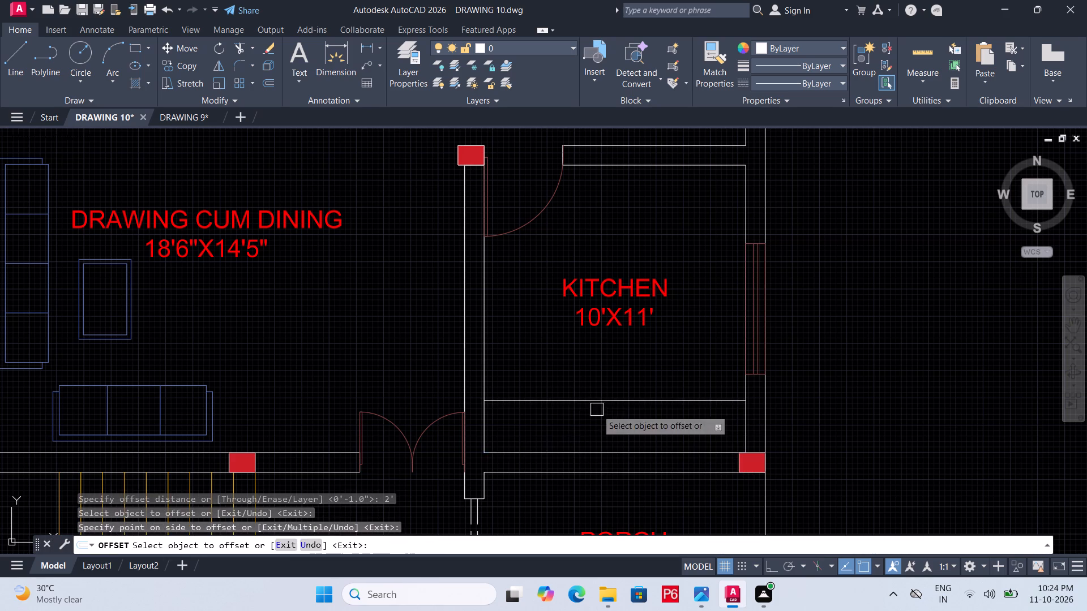
{"action": "left_click", "coordinate": [751, 225]}
{"action": "left_click", "coordinate": [684, 252]}
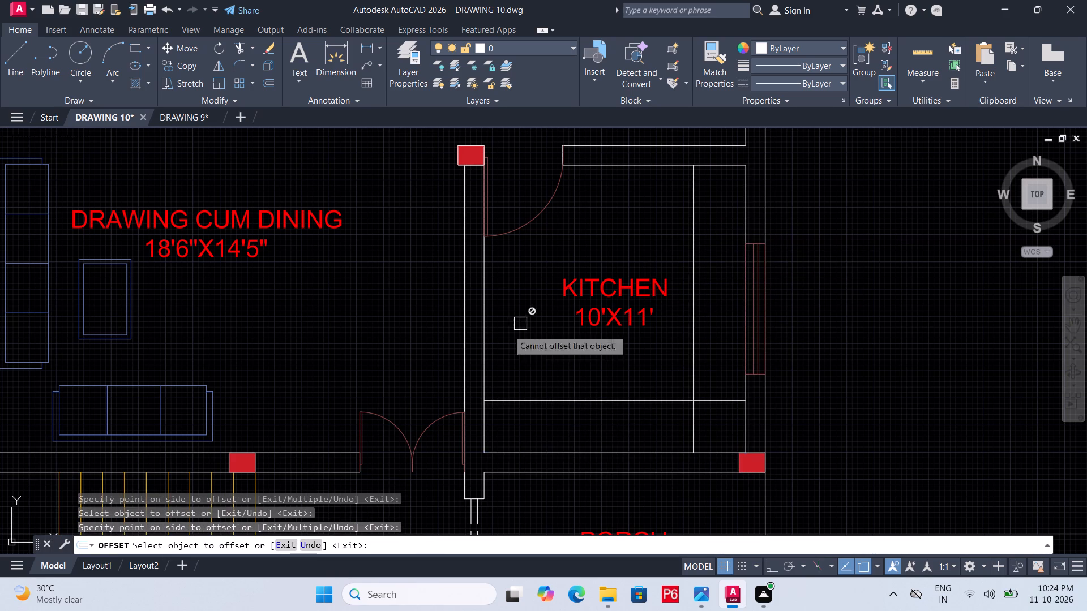
{"action": "key", "text": "ctrl+s"}
{"action": "key", "text": "ctrl+s"}
{"action": "key", "text": "ctrl+s"}
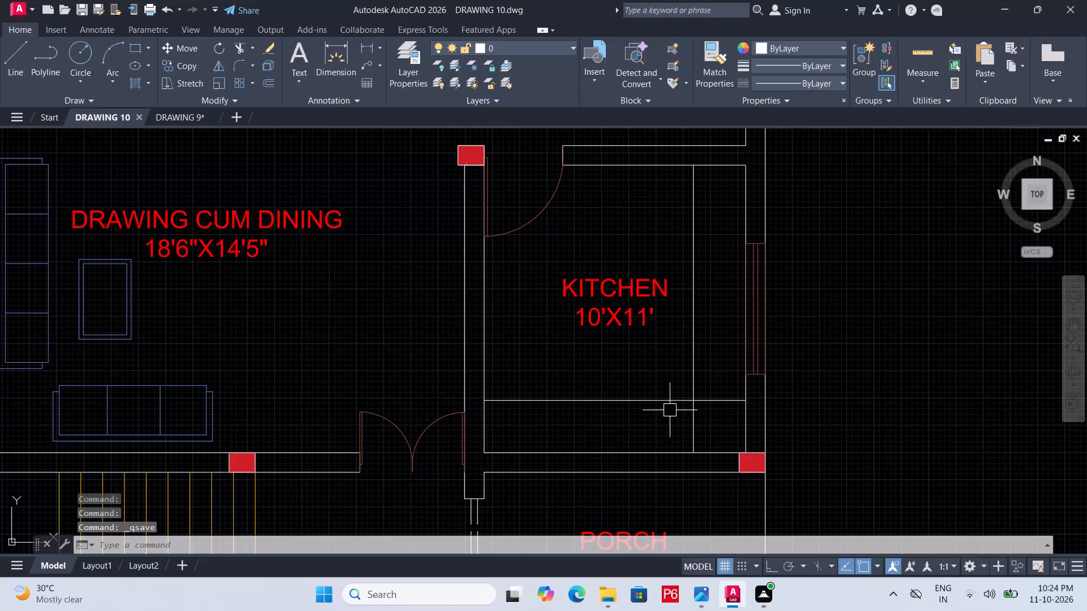
Trim both KITCHEN counter lines beyond their crossing, leaving a clean L-shaped counter edge at the column corner.
{"action": "type", "text": "TR"}
{"action": "key", "text": "space"}
{"action": "key", "text": "space"}
{"action": "left_click", "coordinate": [727, 403]}
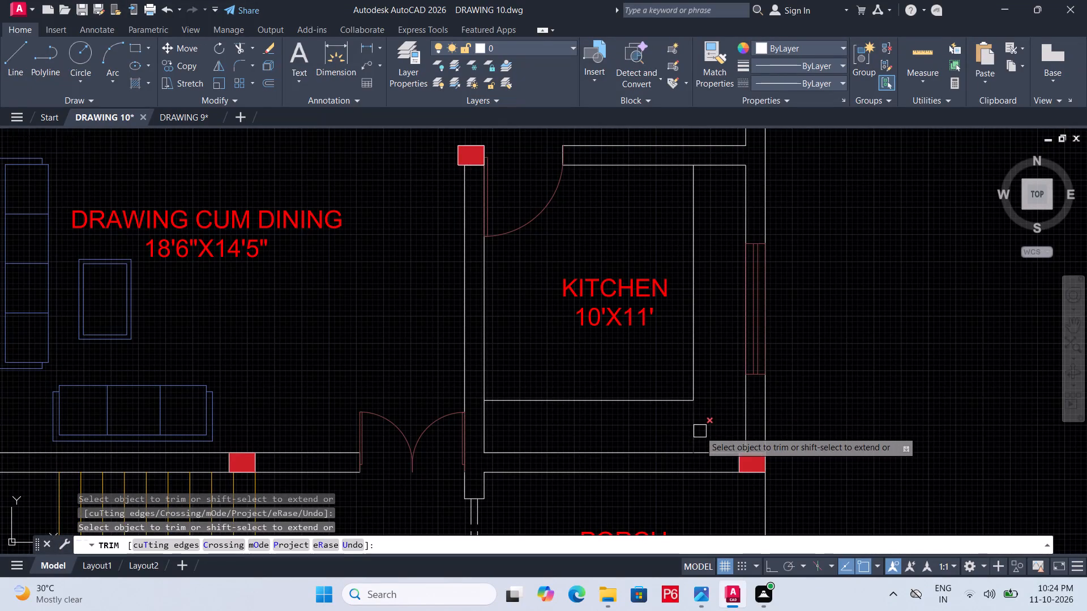
{"action": "left_click", "coordinate": [700, 431]}
{"action": "key", "text": "Escape"}
Copy the two-burner gas stove from the loose furniture blocks to just outside the KITCHEN window.
{"action": "middle_click_drag", "start_coordinate": [716, 375], "coordinate": [701, 433]}
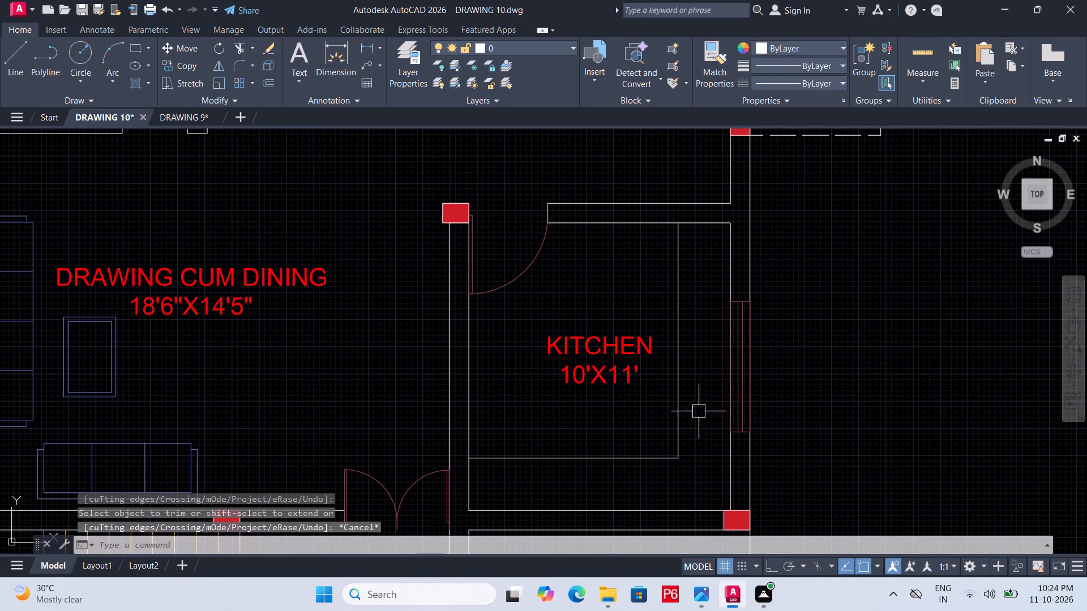
{"action": "scroll", "coordinate": [697, 401], "scroll_direction": "down", "scroll_amount": 1}
{"action": "middle_click_drag", "start_coordinate": [697, 401], "coordinate": [682, 376]}
{"action": "scroll", "coordinate": [682, 376], "scroll_direction": "up", "scroll_amount": 1}
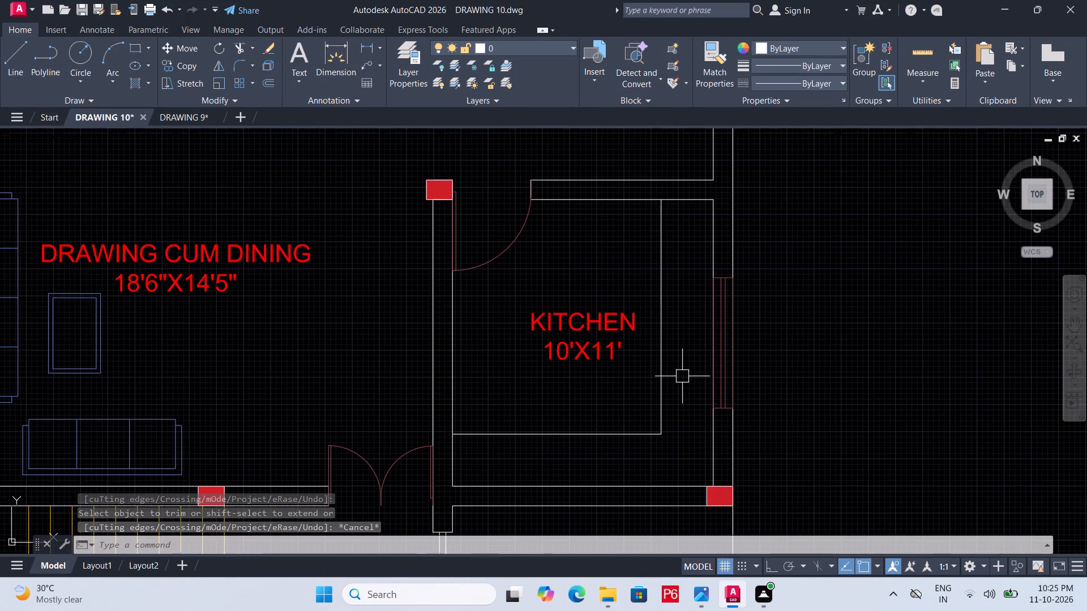
{"action": "scroll", "coordinate": [671, 380], "scroll_direction": "down", "scroll_amount": 4}
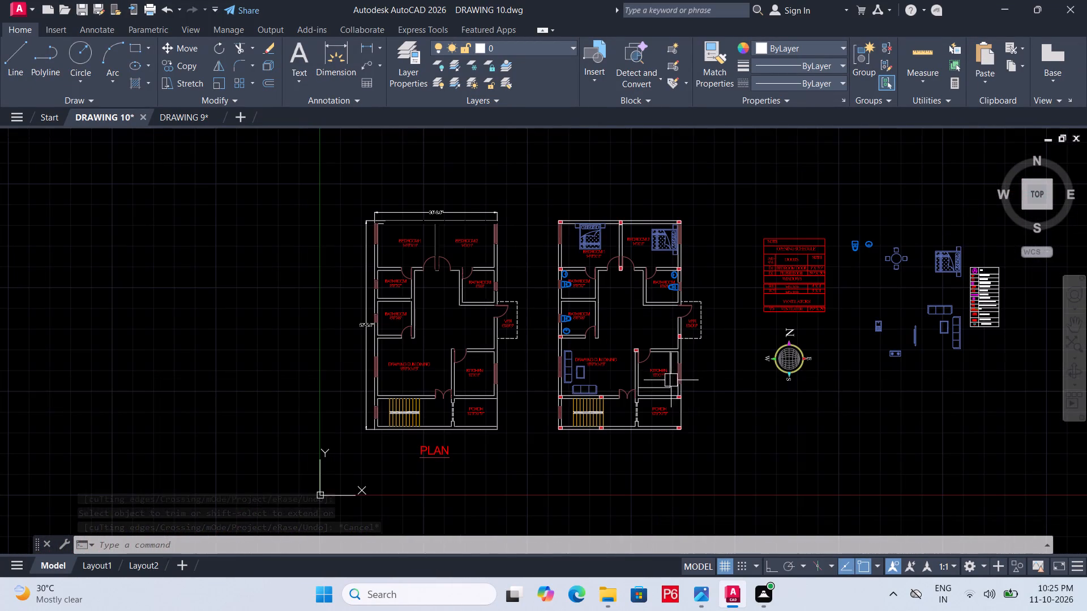
{"action": "scroll", "coordinate": [907, 317], "scroll_direction": "up", "scroll_amount": 2}
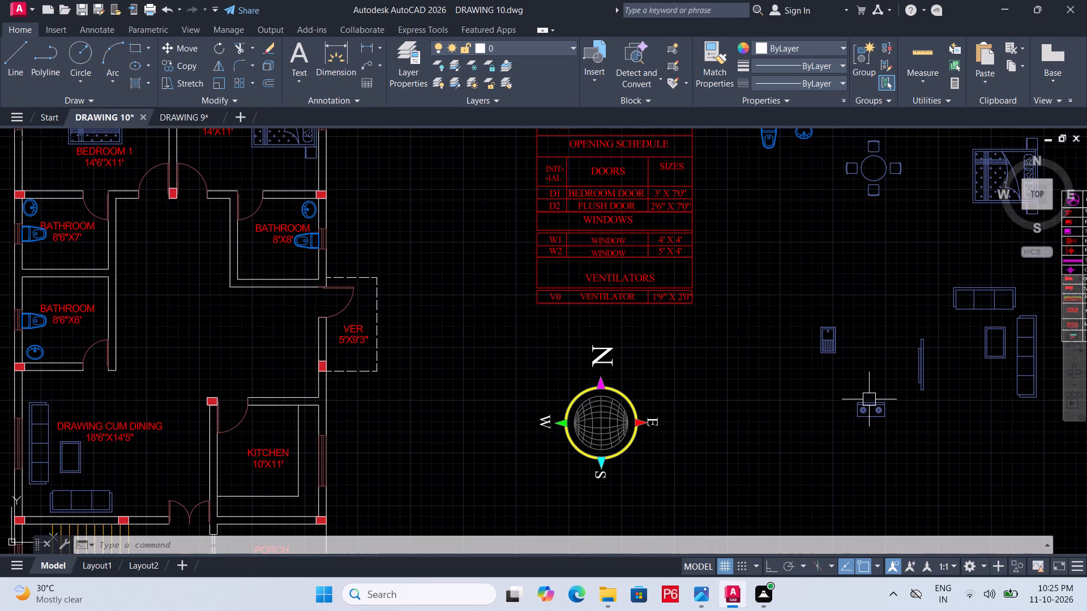
{"action": "left_click", "coordinate": [869, 399]}
{"action": "type", "text": "CO"}
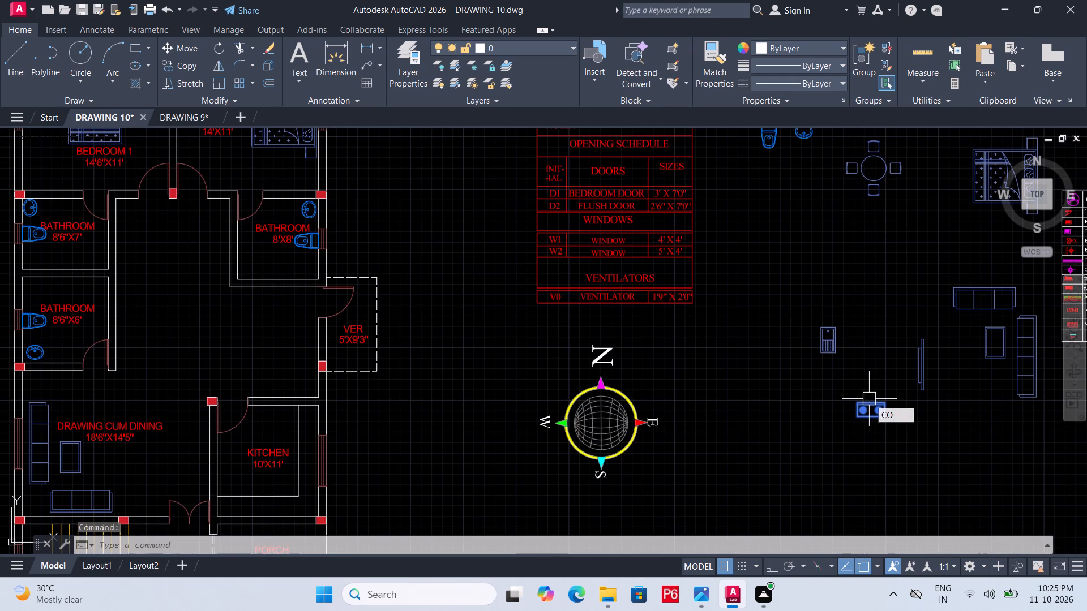
{"action": "key", "text": "space"}
{"action": "left_click", "coordinate": [855, 425]}
{"action": "middle_click_drag", "start_coordinate": [379, 416], "coordinate": [536, 365]}
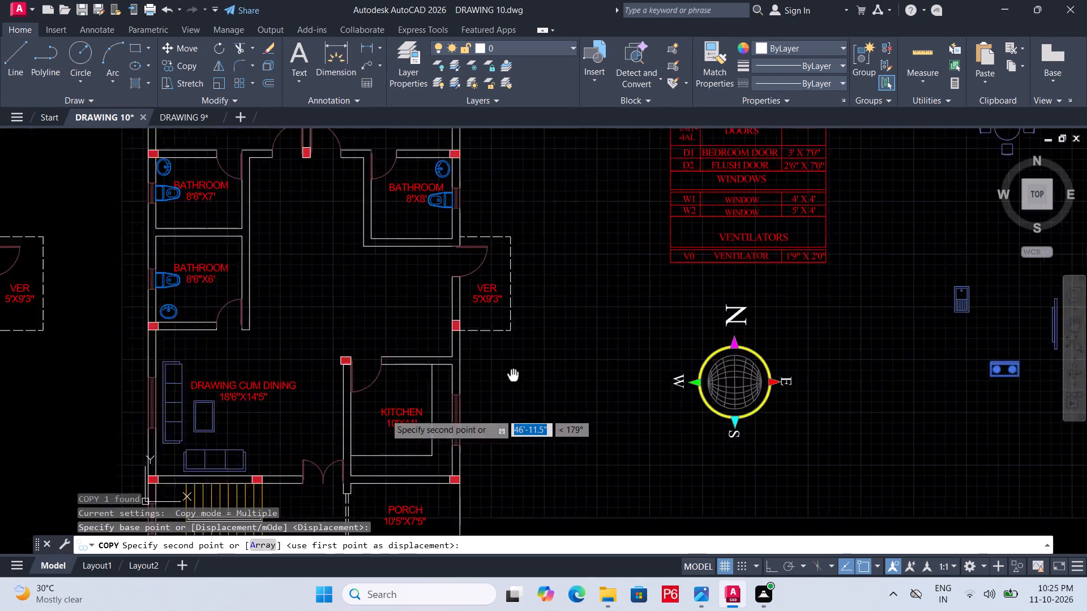
{"action": "middle_click_drag", "start_coordinate": [536, 365], "coordinate": [718, 266]}
{"action": "middle_click_drag", "start_coordinate": [603, 222], "coordinate": [593, 321]}
{"action": "middle_click_drag", "start_coordinate": [588, 458], "coordinate": [593, 425]}
{"action": "scroll", "coordinate": [593, 444], "scroll_direction": "up", "scroll_amount": 1}
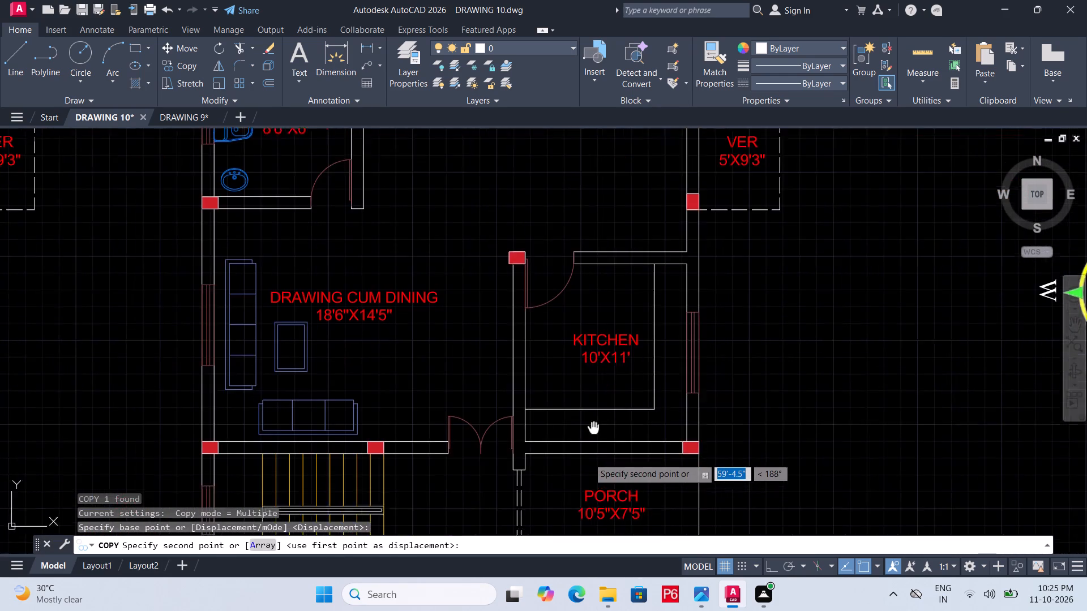
{"action": "middle_click_drag", "start_coordinate": [593, 425], "coordinate": [581, 373]}
{"action": "scroll", "coordinate": [582, 367], "scroll_direction": "up", "scroll_amount": 2}
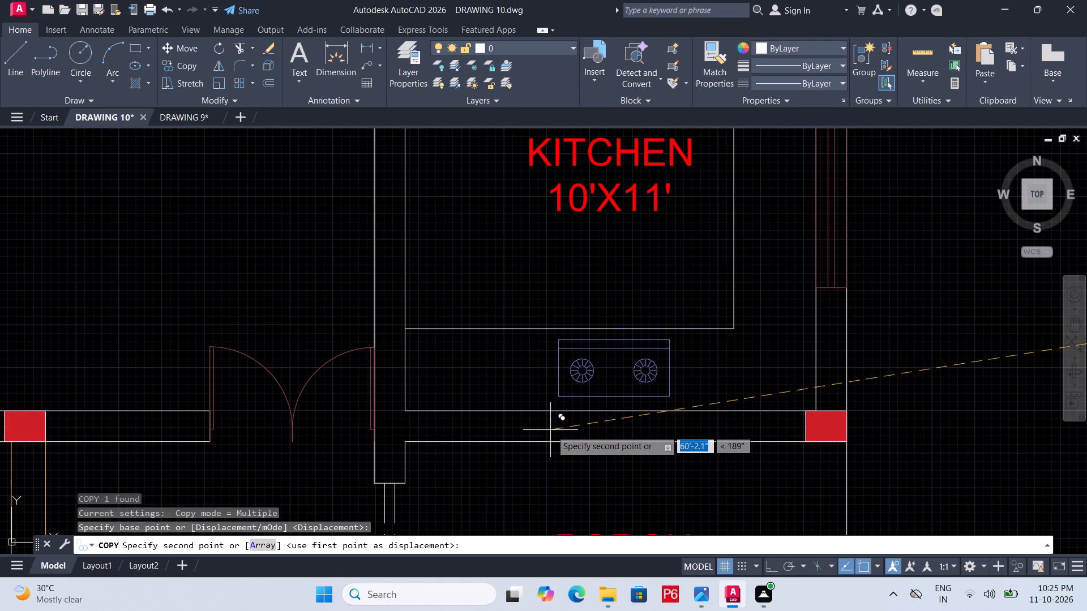
{"action": "middle_click_drag", "start_coordinate": [738, 183], "coordinate": [591, 349]}
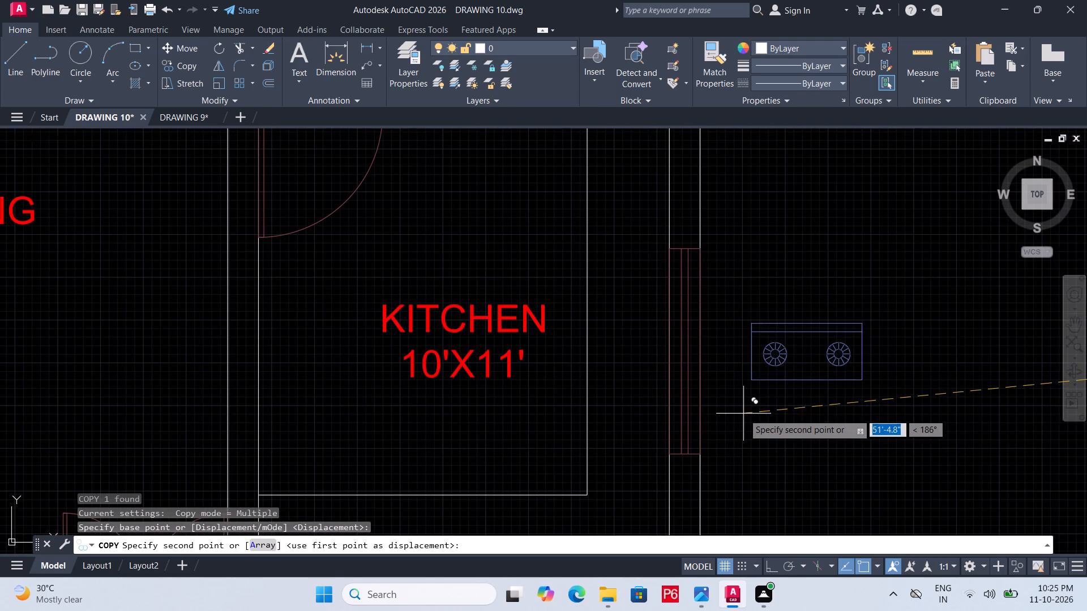
{"action": "left_click", "coordinate": [740, 411]}
{"action": "key", "text": "Escape"}
Rotate the copied gas stove 90° counter-clockwise with Ortho on, so its burners line up along the window wall.
{"action": "left_click", "coordinate": [795, 380]}
{"action": "key", "text": "r"}
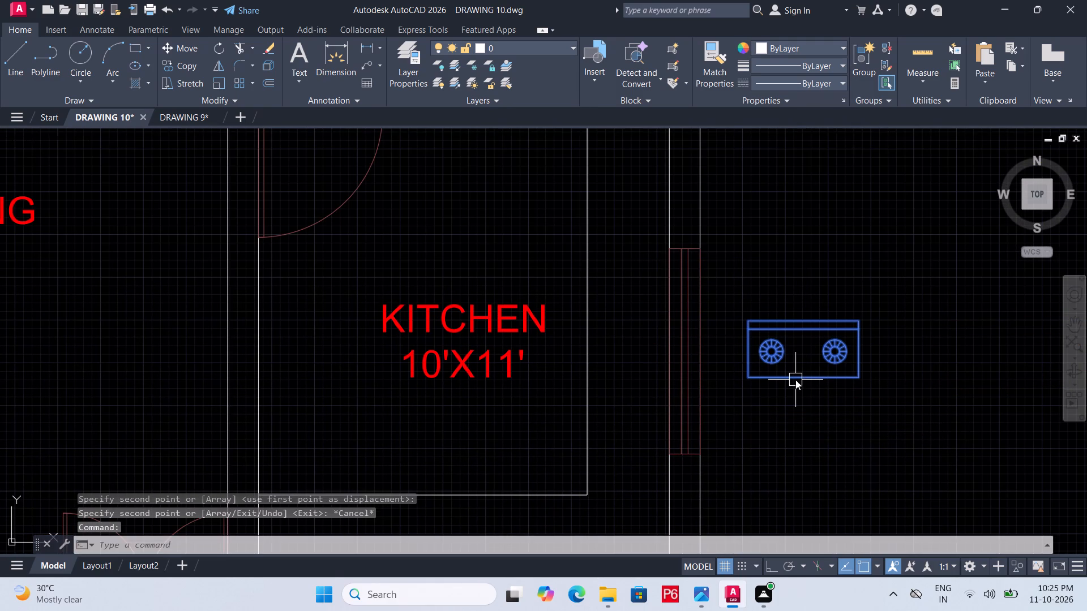
{"action": "type", "text": "O"}
{"action": "key", "text": "space"}
{"action": "left_click", "coordinate": [796, 376]}
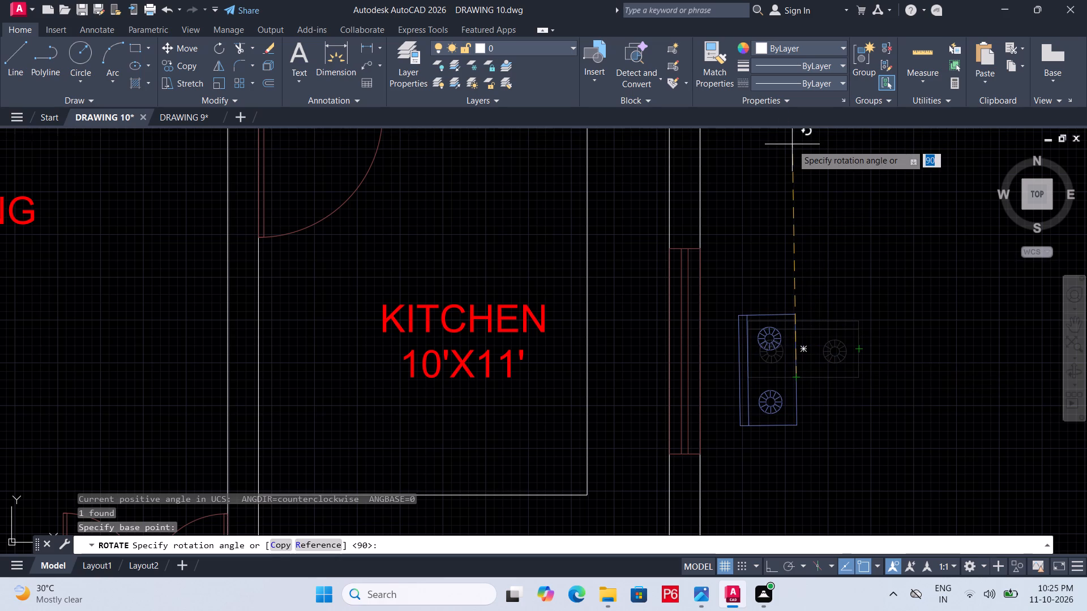
{"action": "key", "text": "F8"}
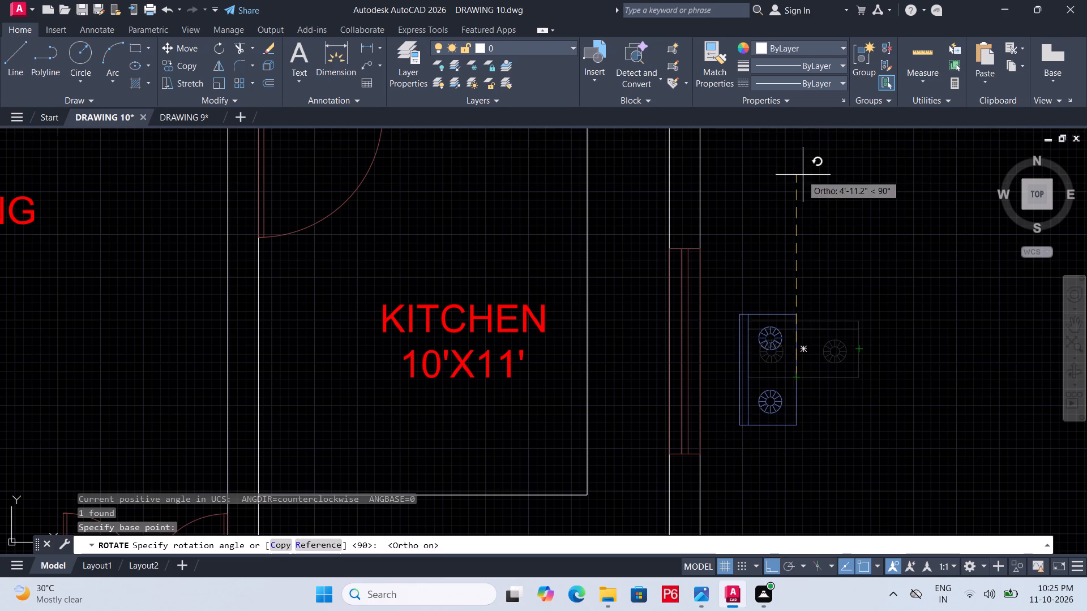
{"action": "left_click", "coordinate": [803, 175]}
{"action": "key", "text": "Escape"}
Move the rotated gas stove horizontally onto the KITCHEN counter in front of the window, and save.
{"action": "left_click", "coordinate": [743, 399]}
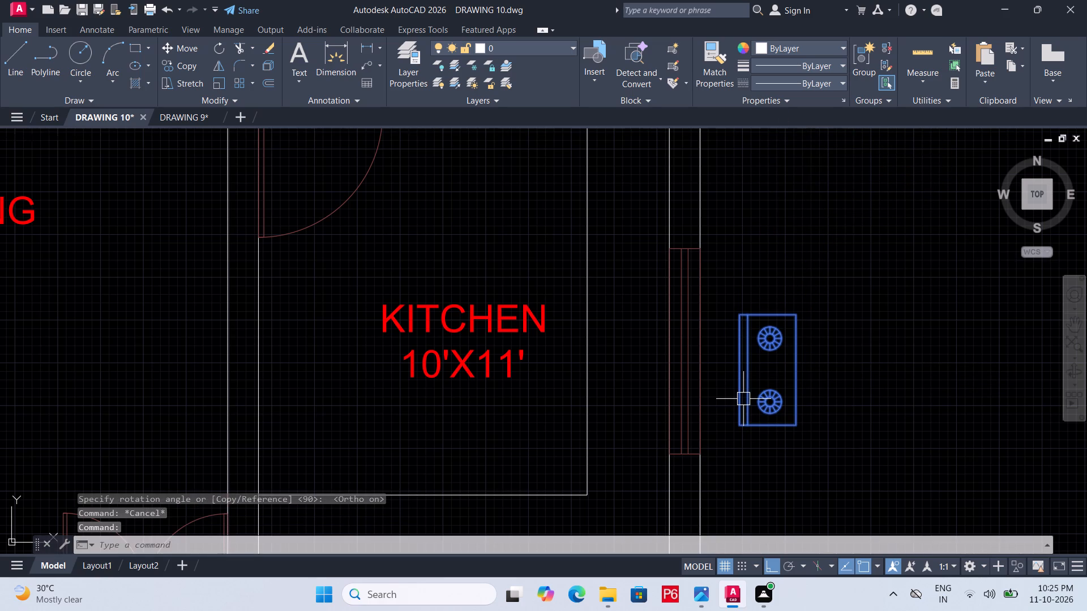
{"action": "key", "text": "m"}
{"action": "key", "text": "space"}
{"action": "left_click", "coordinate": [739, 372]}
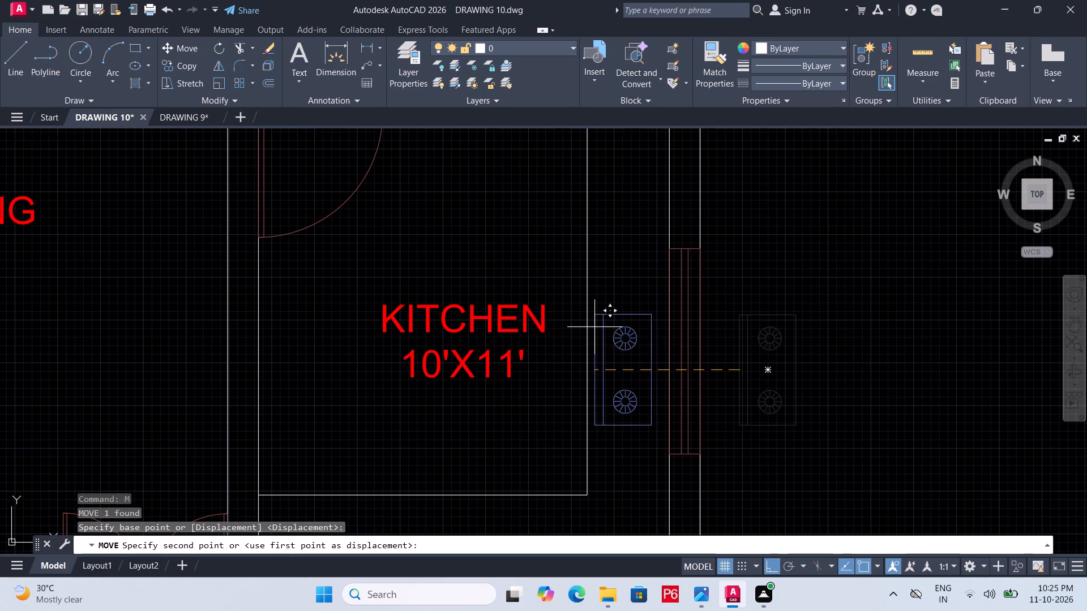
{"action": "left_click", "coordinate": [597, 329]}
{"action": "scroll", "coordinate": [690, 304], "scroll_direction": "down", "scroll_amount": 1}
{"action": "middle_click_drag", "start_coordinate": [690, 304], "coordinate": [718, 265]}
{"action": "key", "text": "ctrl+s"}
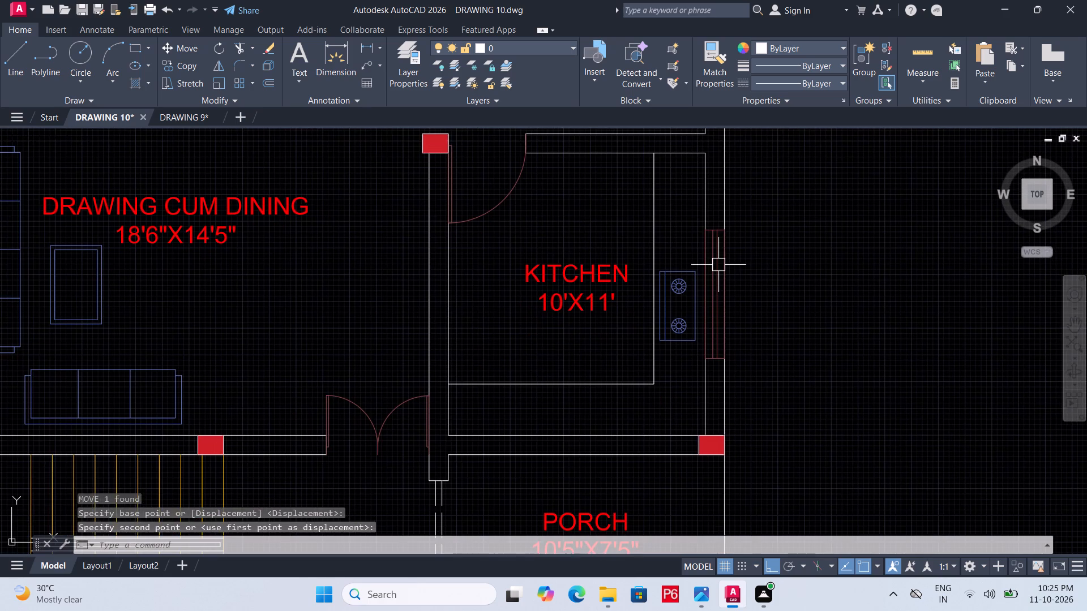
{"action": "key", "text": "ctrl+s"}
{"action": "key", "text": "ctrl+s"}
{"action": "key", "text": "ctrl+s"}
Copy the sink with drainboard from the loose furniture blocks to the KITCHEN's porch-side counter, with Ortho off.
{"action": "scroll", "coordinate": [758, 285], "scroll_direction": "down", "scroll_amount": 1}
{"action": "middle_click_drag", "start_coordinate": [758, 285], "coordinate": [395, 378]}
{"action": "scroll", "coordinate": [1030, 301], "scroll_direction": "down", "scroll_amount": 1}
{"action": "middle_click_drag", "start_coordinate": [1030, 300], "coordinate": [490, 387]}
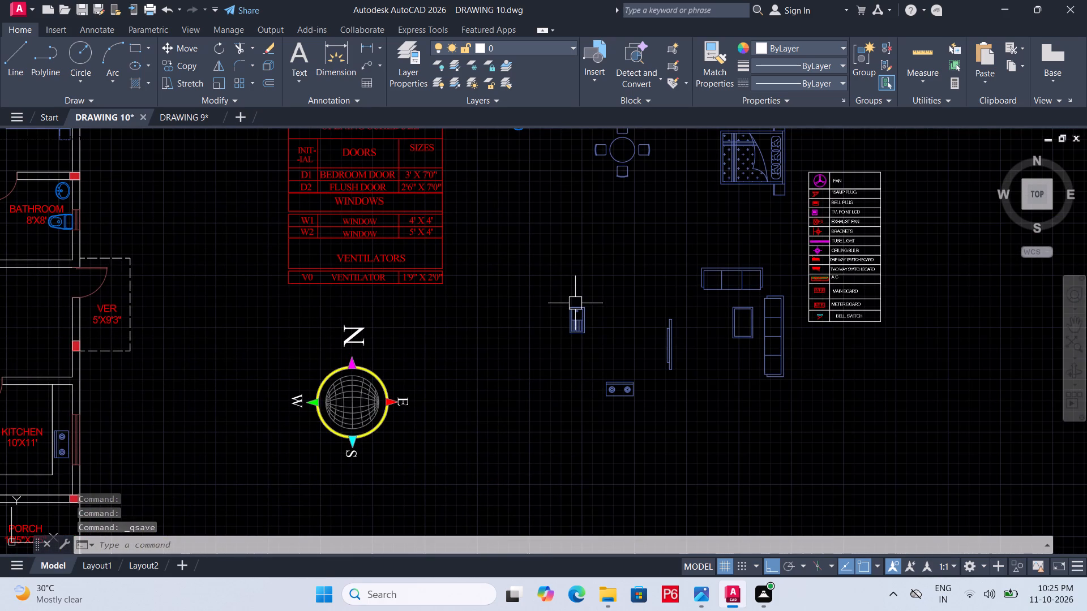
{"action": "left_click", "coordinate": [575, 303]}
{"action": "type", "text": "CO"}
{"action": "key", "text": "space"}
{"action": "left_click", "coordinate": [576, 303]}
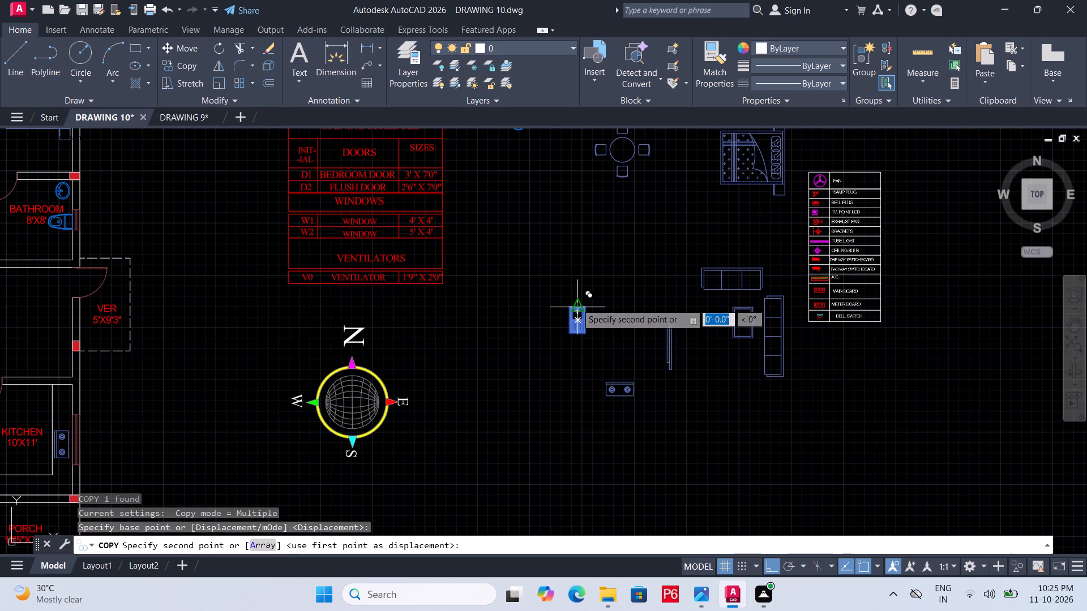
{"action": "middle_click_drag", "start_coordinate": [273, 426], "coordinate": [687, 200]}
{"action": "key", "text": "F8"}
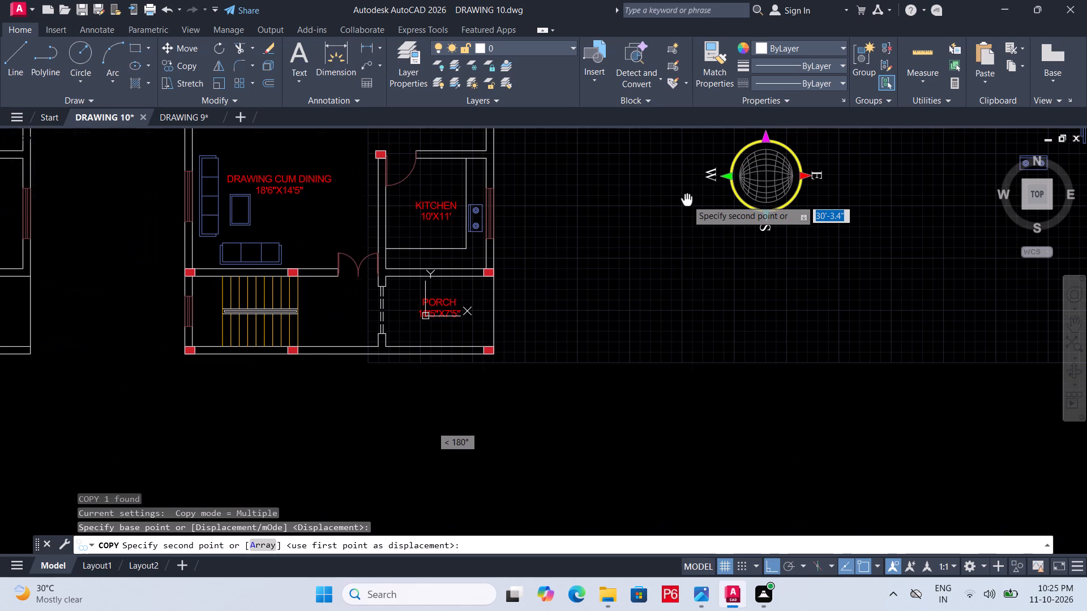
{"action": "scroll", "coordinate": [479, 264], "scroll_direction": "up", "scroll_amount": 3}
{"action": "middle_click_drag", "start_coordinate": [441, 258], "coordinate": [699, 292]}
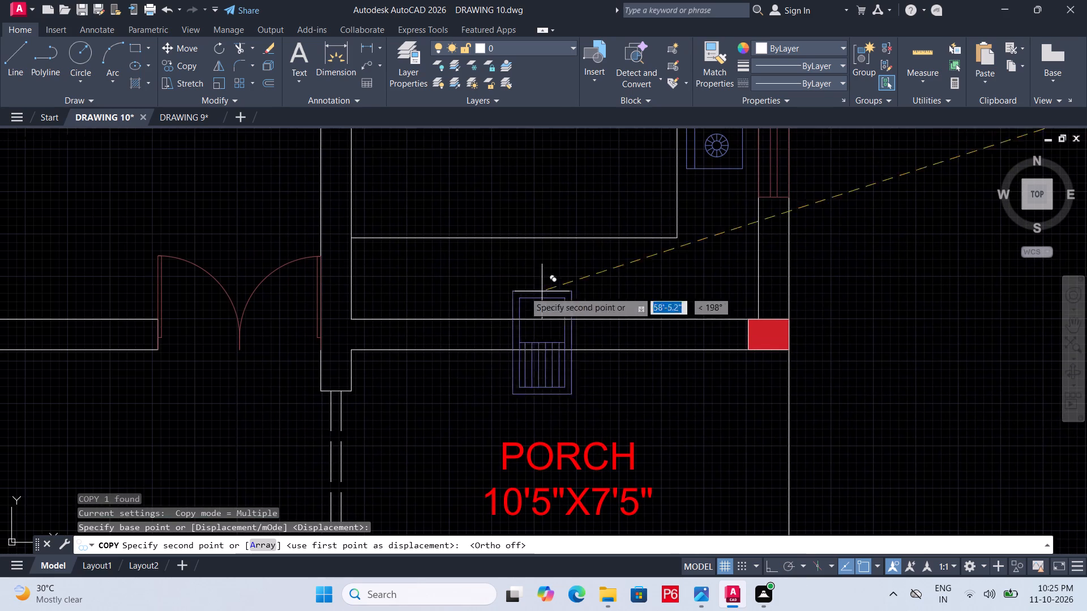
{"action": "left_click", "coordinate": [480, 268]}
{"action": "key", "text": "Escape"}
Rotate the copied sink 270° with Ortho on, so it lies lengthwise along the porch-side counter.
{"action": "left_click", "coordinate": [497, 268]}
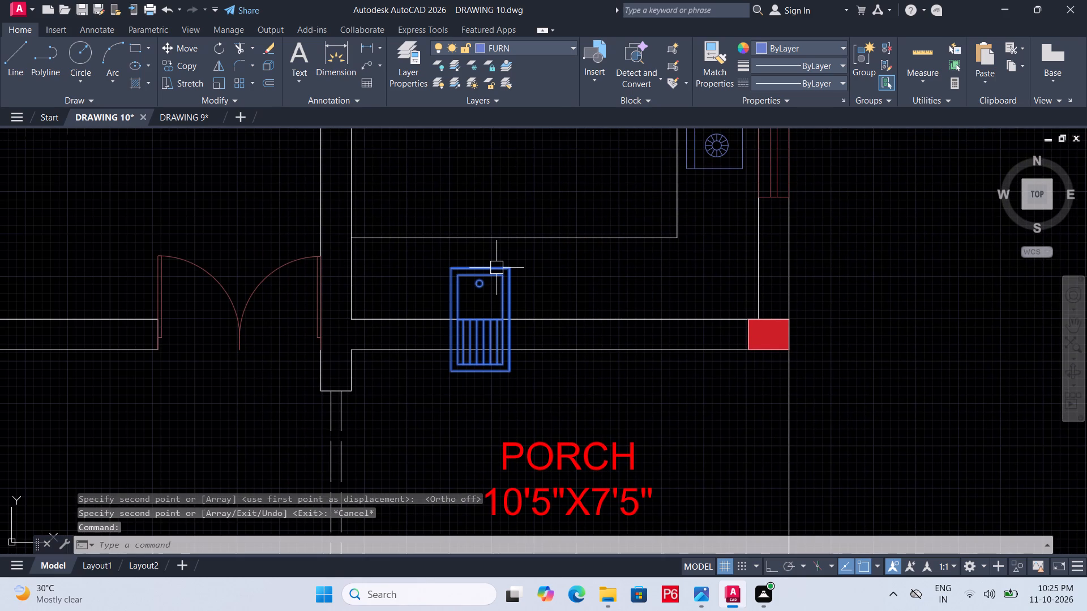
{"action": "key", "text": "c"}
{"action": "key", "text": "BackSpace"}
{"action": "type", "text": "RO"}
{"action": "key", "text": "space"}
{"action": "left_click", "coordinate": [500, 260]}
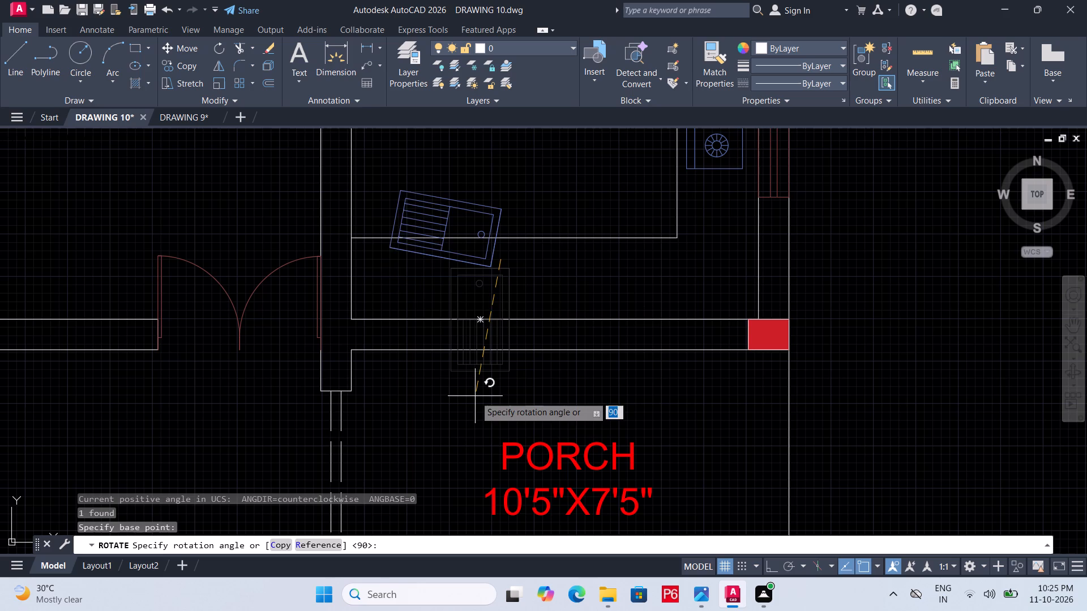
{"action": "key", "text": "F8"}
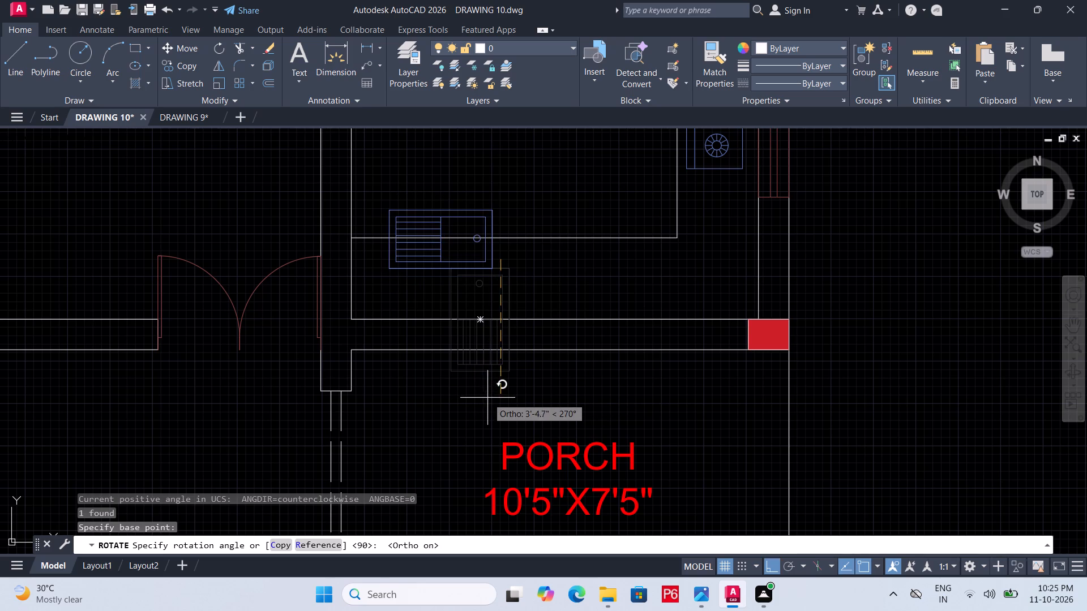
{"action": "left_click", "coordinate": [487, 398]}
{"action": "key", "text": "Escape"}
Rotate the sink a further half turn, with its drainboard facing the stove side, and save.
{"action": "left_click", "coordinate": [485, 271]}
{"action": "middle_click_drag", "start_coordinate": [499, 285], "coordinate": [627, 347]}
{"action": "type", "text": "RO"}
{"action": "key", "text": "space"}
{"action": "left_click", "coordinate": [520, 330]}
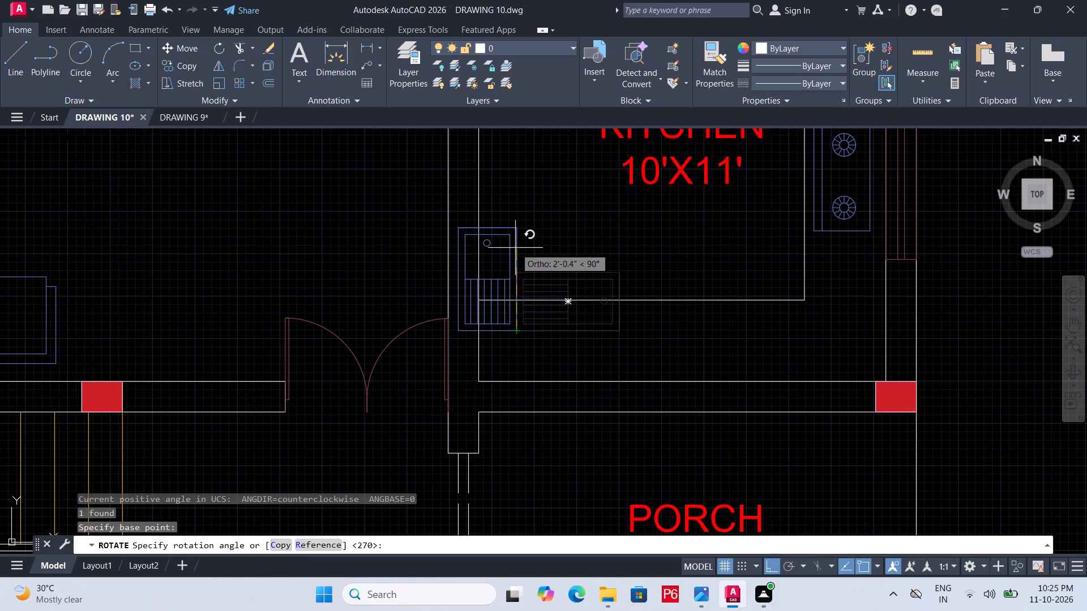
{"action": "left_click", "coordinate": [430, 347]}
{"action": "key", "text": "Escape"}
{"action": "scroll", "coordinate": [573, 335], "scroll_direction": "down", "scroll_amount": 2}
{"action": "middle_click_drag", "start_coordinate": [574, 379], "coordinate": [576, 392]}
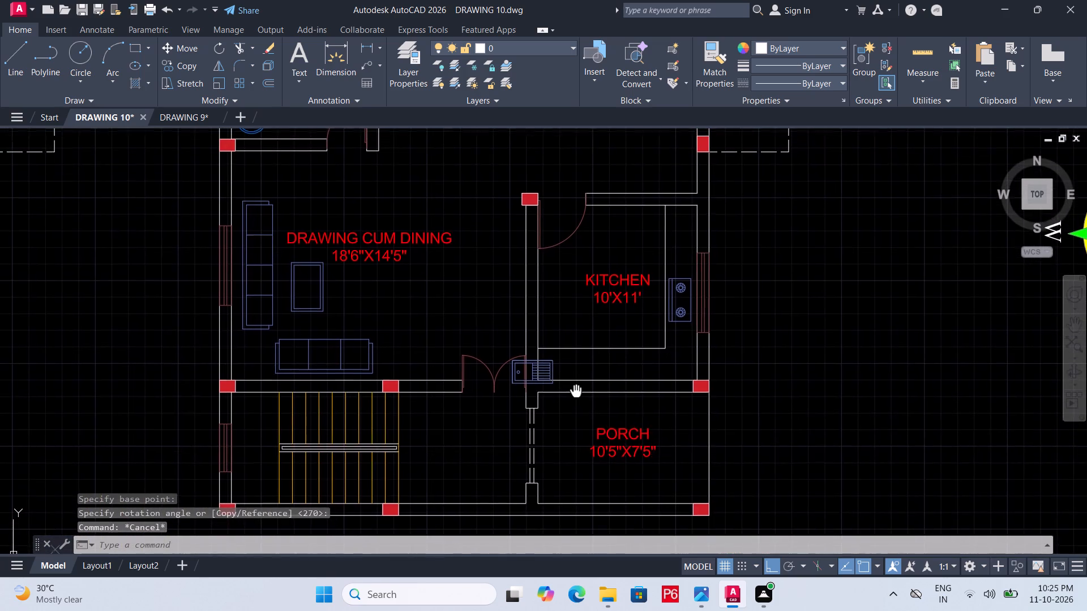
{"action": "middle_click_drag", "start_coordinate": [576, 392], "coordinate": [577, 392]}
{"action": "scroll", "coordinate": [581, 390], "scroll_direction": "up", "scroll_amount": 1, "text": "ctrl"}
{"action": "key", "text": "ctrl+s"}
{"action": "key", "text": "ctrl+s"}
{"action": "key", "text": "ctrl+s"}
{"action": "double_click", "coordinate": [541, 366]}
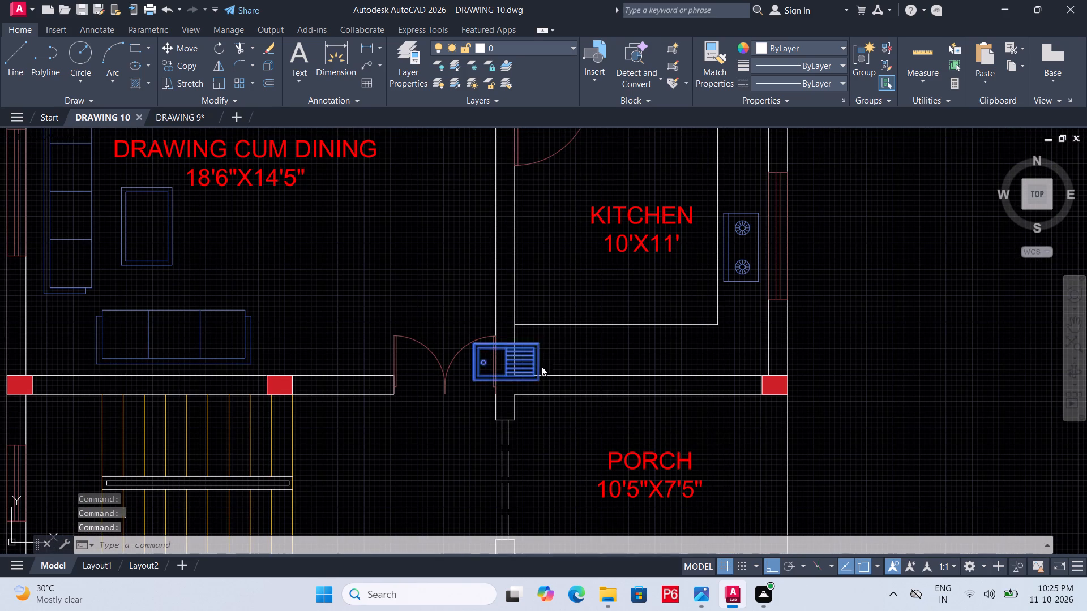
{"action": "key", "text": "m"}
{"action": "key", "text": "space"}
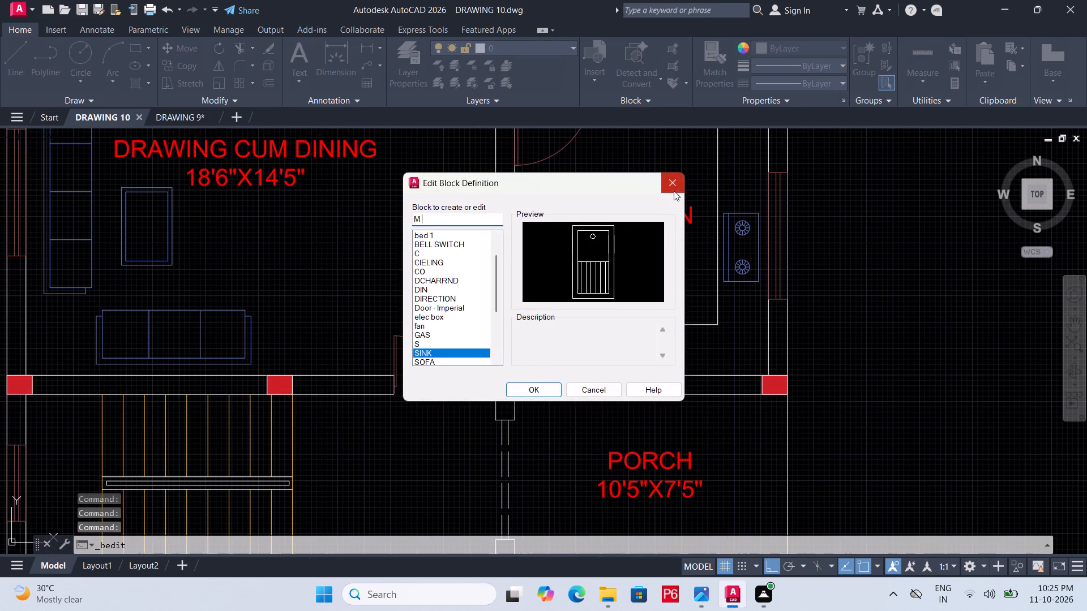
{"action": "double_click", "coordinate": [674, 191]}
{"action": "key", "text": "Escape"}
Move the sink, with Ortho off, fully onto the KITCHEN's porch-side counter near the dividing wall with DRAWING CUM DINING, and save.
{"action": "left_click", "coordinate": [540, 342]}
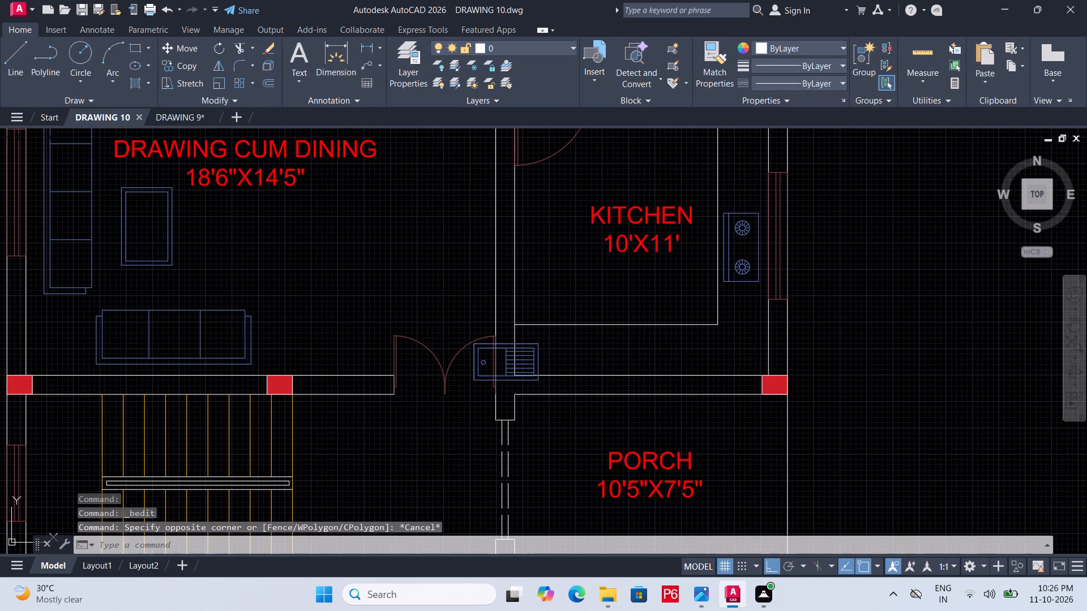
{"action": "scroll", "coordinate": [546, 368], "scroll_direction": "up", "scroll_amount": 3}
{"action": "key", "text": "m"}
{"action": "key", "text": "space"}
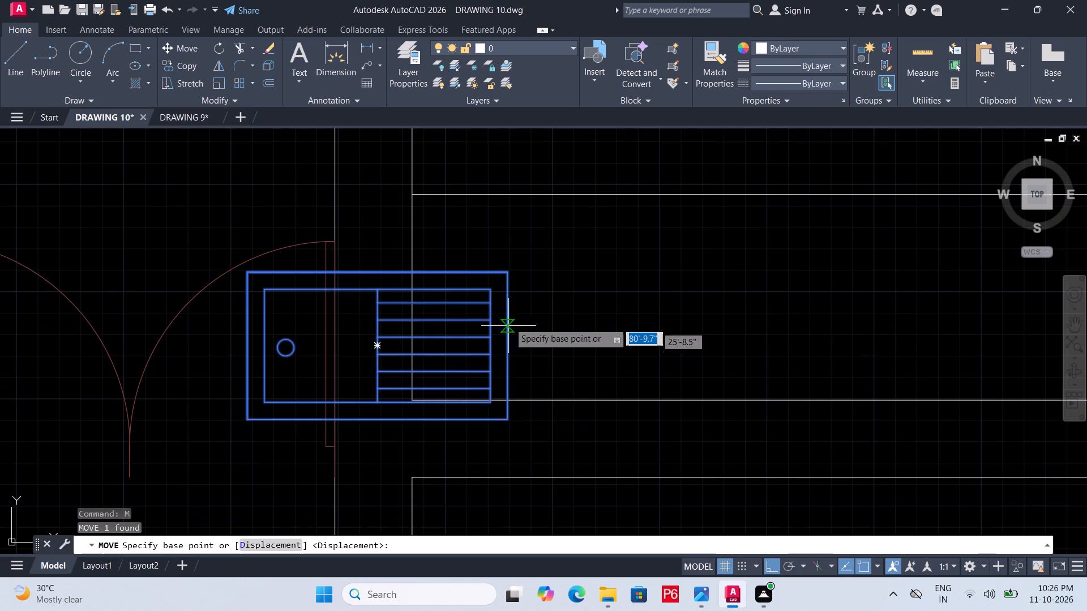
{"action": "left_click", "coordinate": [508, 274]}
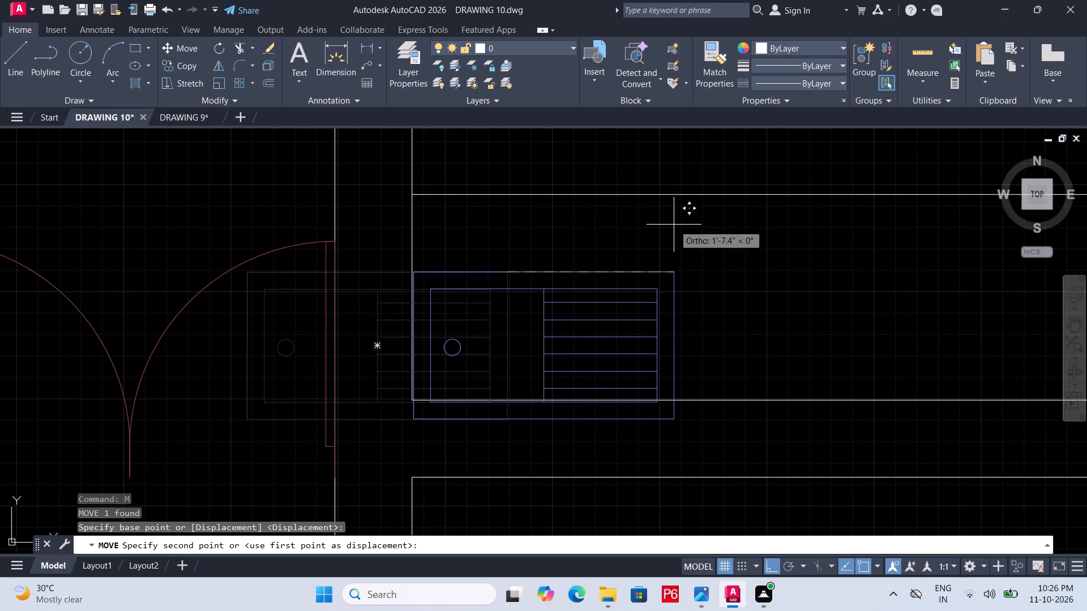
{"action": "key", "text": "F8"}
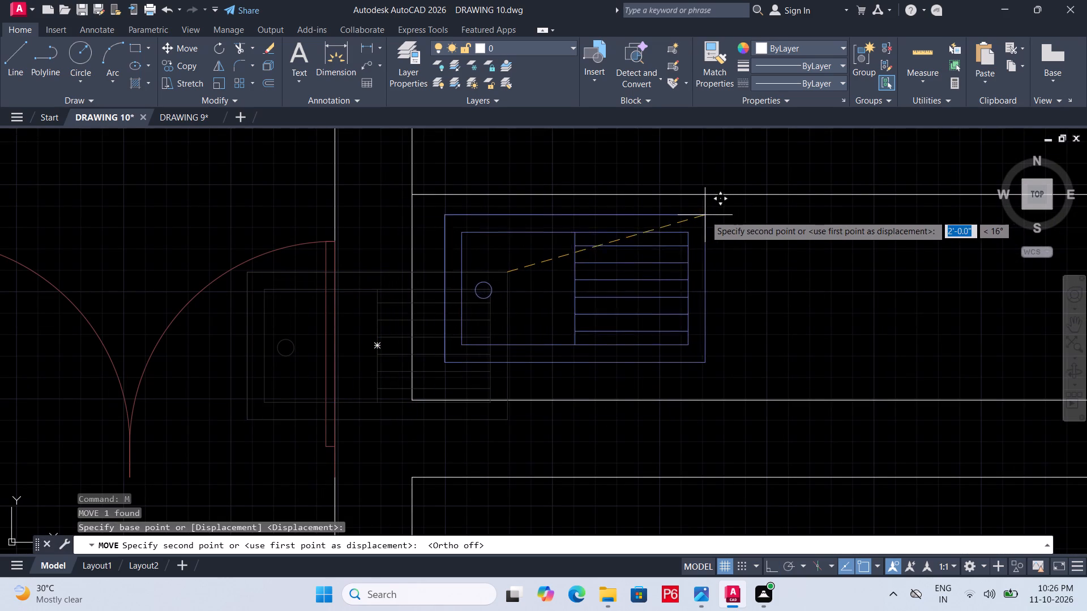
{"action": "double_click", "coordinate": [702, 222]}
{"action": "scroll", "coordinate": [702, 222], "scroll_direction": "down", "scroll_amount": 1}
{"action": "middle_click_drag", "start_coordinate": [702, 222], "coordinate": [688, 248]}
{"action": "key", "text": "ctrl+s"}
{"action": "key", "text": "ctrl+s"}
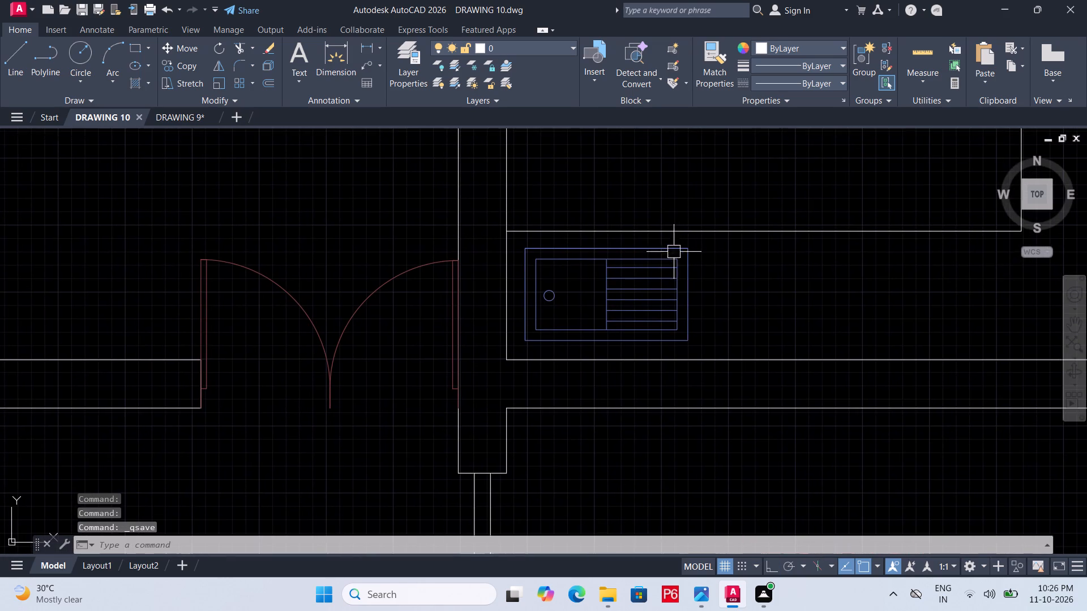
{"action": "key", "text": "ctrl+s"}
{"action": "key", "text": "ctrl+s"}
{"action": "key", "text": "ctrl+s"}
Move the gas stove along the KITCHEN's window-side counter, a little closer to the porch-side counter, and save.
{"action": "scroll", "coordinate": [661, 249], "scroll_direction": "down", "scroll_amount": 2, "text": "ctrl"}
{"action": "scroll", "coordinate": [663, 243], "scroll_direction": "down", "scroll_amount": 1}
{"action": "middle_click_drag", "start_coordinate": [663, 243], "coordinate": [553, 330]}
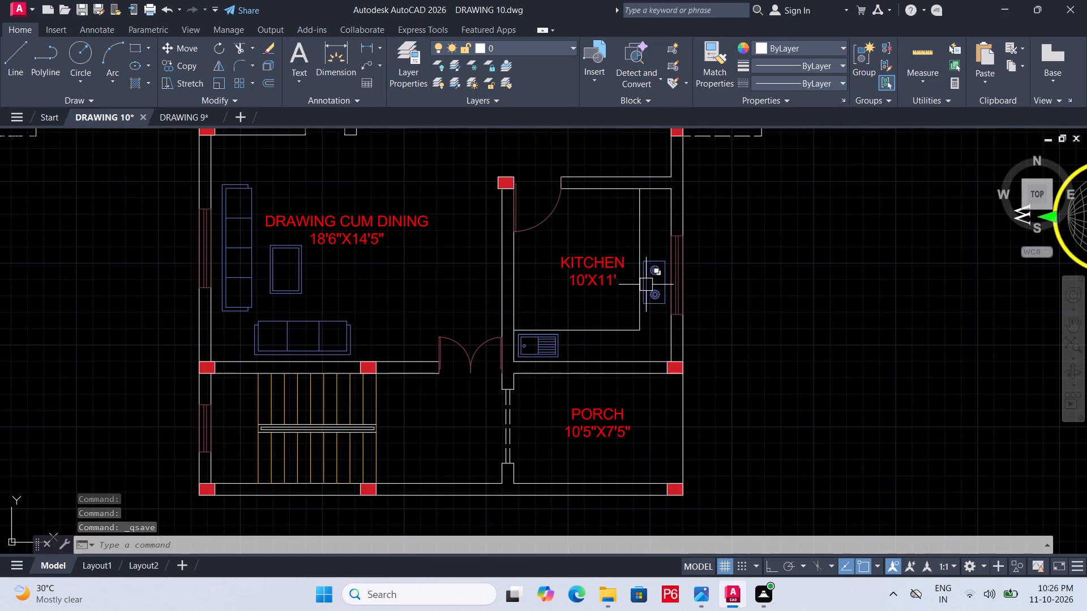
{"action": "scroll", "coordinate": [649, 283], "scroll_direction": "up", "scroll_amount": 3}
{"action": "left_click", "coordinate": [662, 339]}
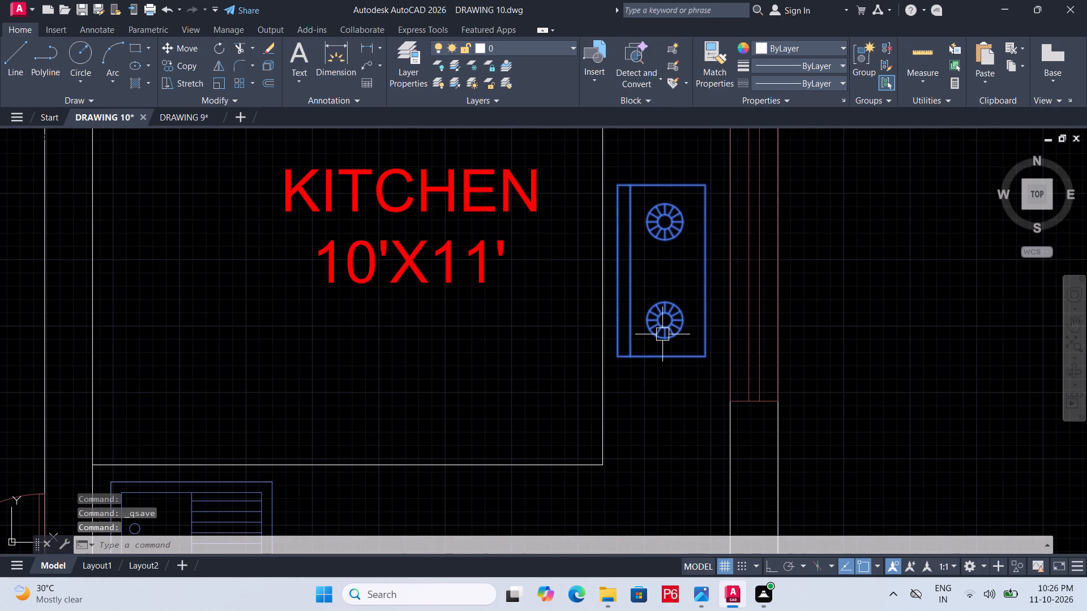
{"action": "type", "text": "M"}
{"action": "key", "text": "space"}
{"action": "left_click", "coordinate": [666, 361]}
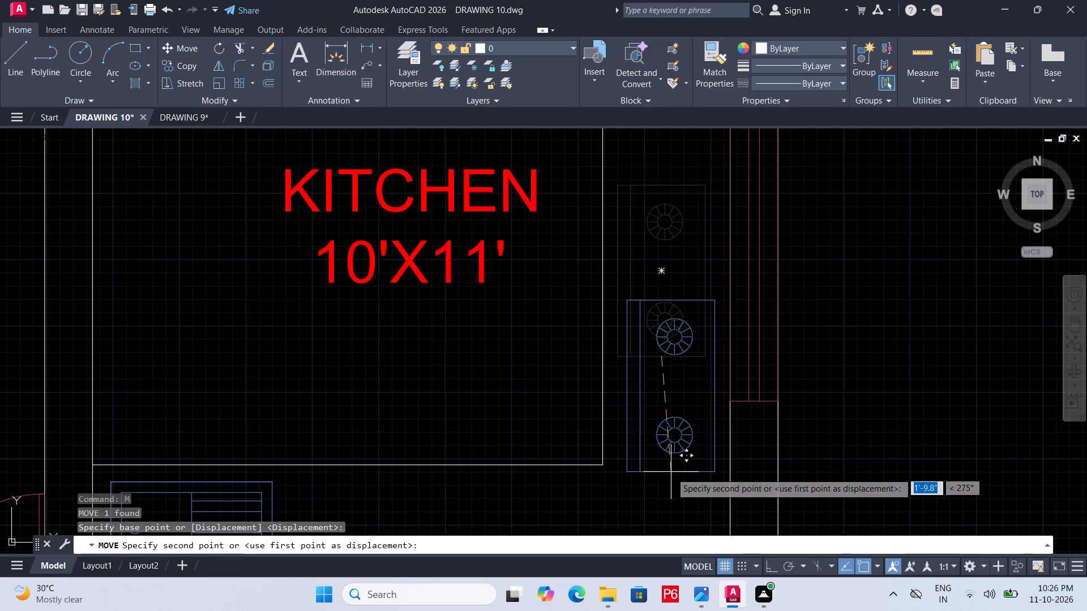
{"action": "left_click", "coordinate": [661, 433]}
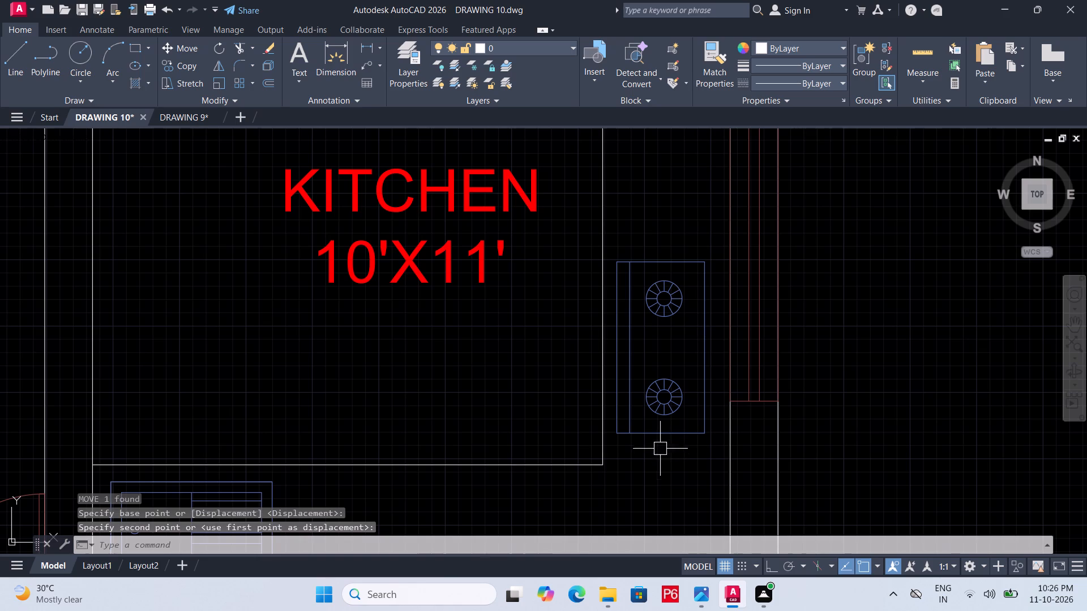
{"action": "key", "text": "ctrl+s"}
{"action": "key", "text": "ctrl+s"}
{"action": "key", "text": "ctrl+s"}
{"action": "key", "text": "ctrl+s"}
{"action": "scroll", "coordinate": [660, 434], "scroll_direction": "down", "scroll_amount": 1, "text": "ctrl"}
{"action": "middle_click_drag", "start_coordinate": [660, 434], "coordinate": [605, 471], "text": "ctrl"}
{"action": "scroll", "coordinate": [499, 335], "scroll_direction": "down", "scroll_amount": 1}
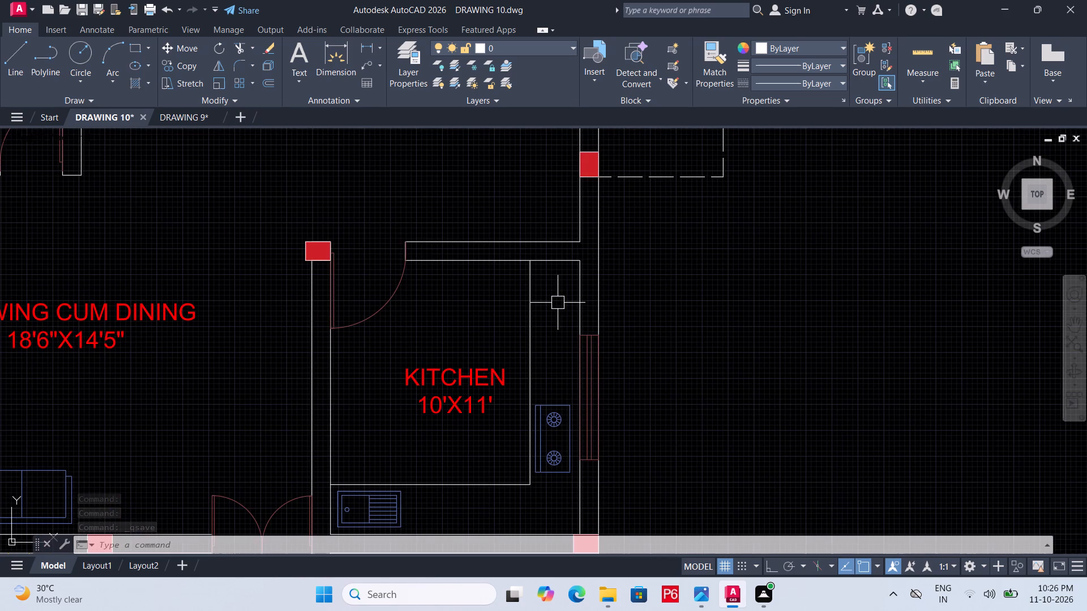
{"action": "scroll", "coordinate": [539, 302], "scroll_direction": "down", "scroll_amount": 4}
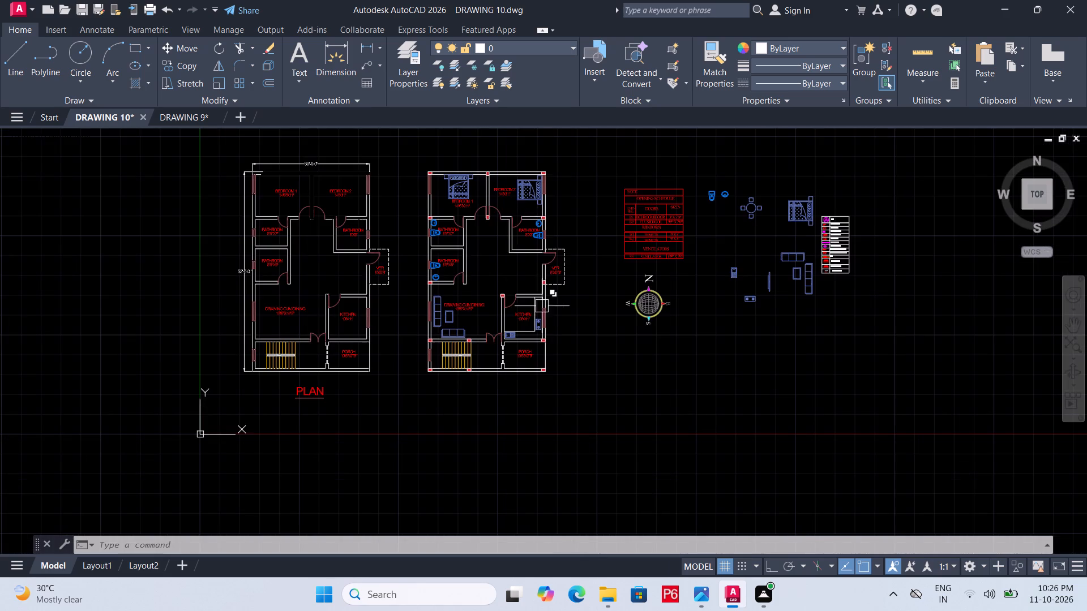
{"action": "scroll", "coordinate": [691, 216], "scroll_direction": "up", "scroll_amount": 2}
{"action": "scroll", "coordinate": [769, 225], "scroll_direction": "down", "scroll_amount": 1}
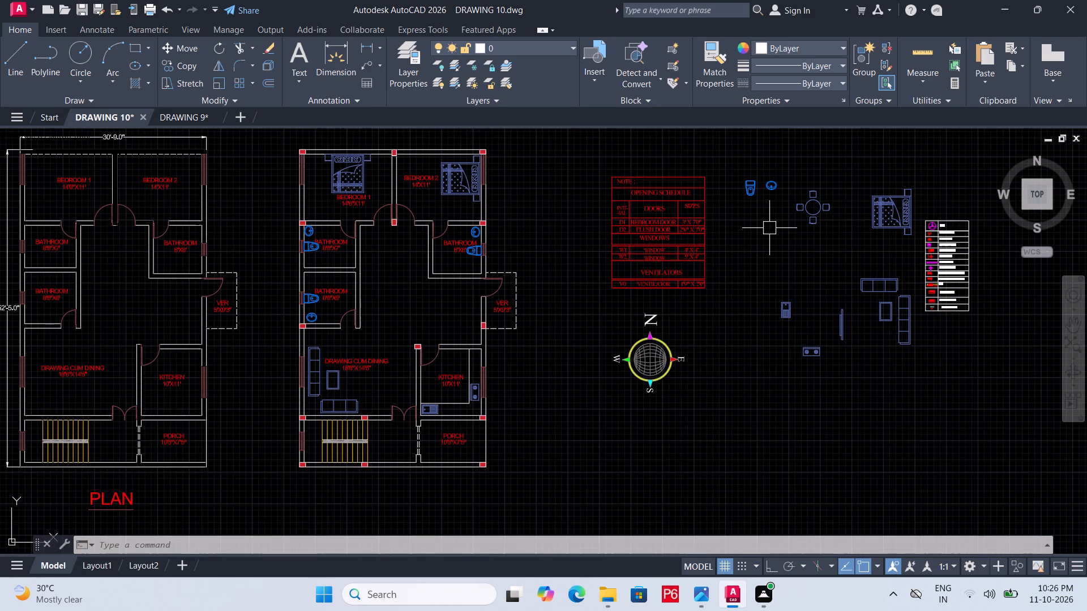
{"action": "middle_click_drag", "start_coordinate": [770, 229], "coordinate": [705, 249]}
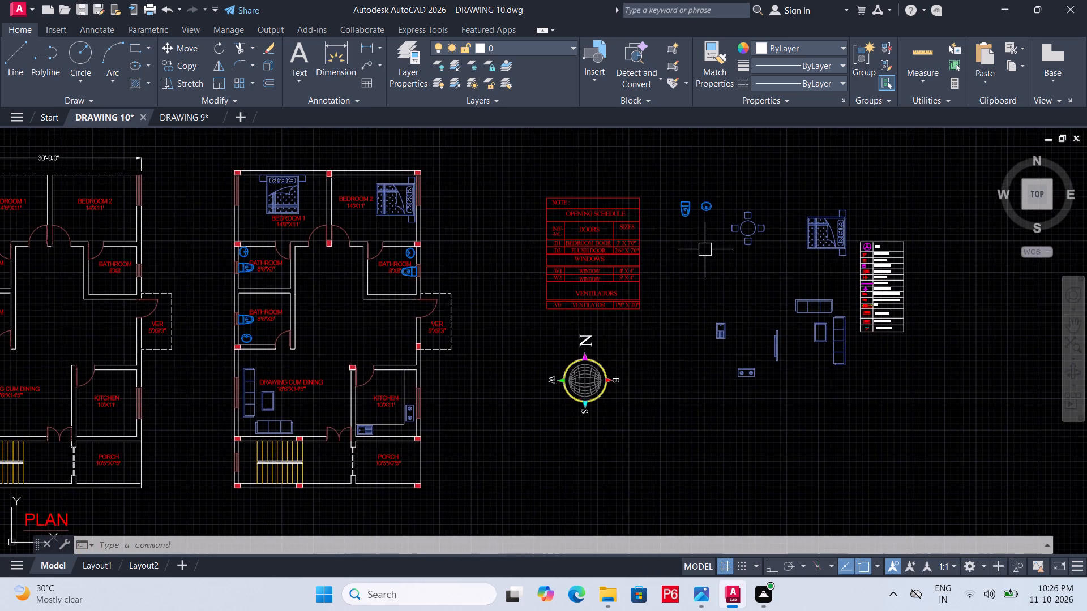
{"action": "key", "text": "ctrl+s"}
{"action": "key", "text": "ctrl+s"}
{"action": "key", "text": "ctrl+s"}
Move the electrical symbols legend table into the empty space between the second plan's KITCHEN and the north compass, and save.
{"action": "scroll", "coordinate": [857, 240], "scroll_direction": "up", "scroll_amount": 3}
{"action": "left_click", "coordinate": [850, 229]}
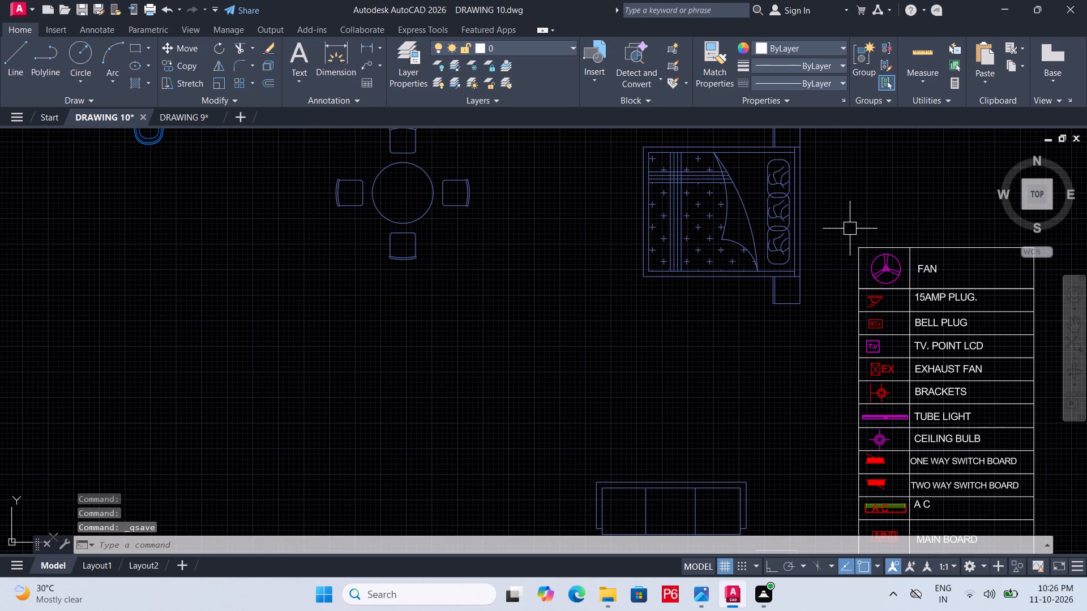
{"action": "middle_click_drag", "start_coordinate": [918, 393], "coordinate": [876, 274]}
{"action": "key", "text": "Escape"}
{"action": "left_click", "coordinate": [872, 342]}
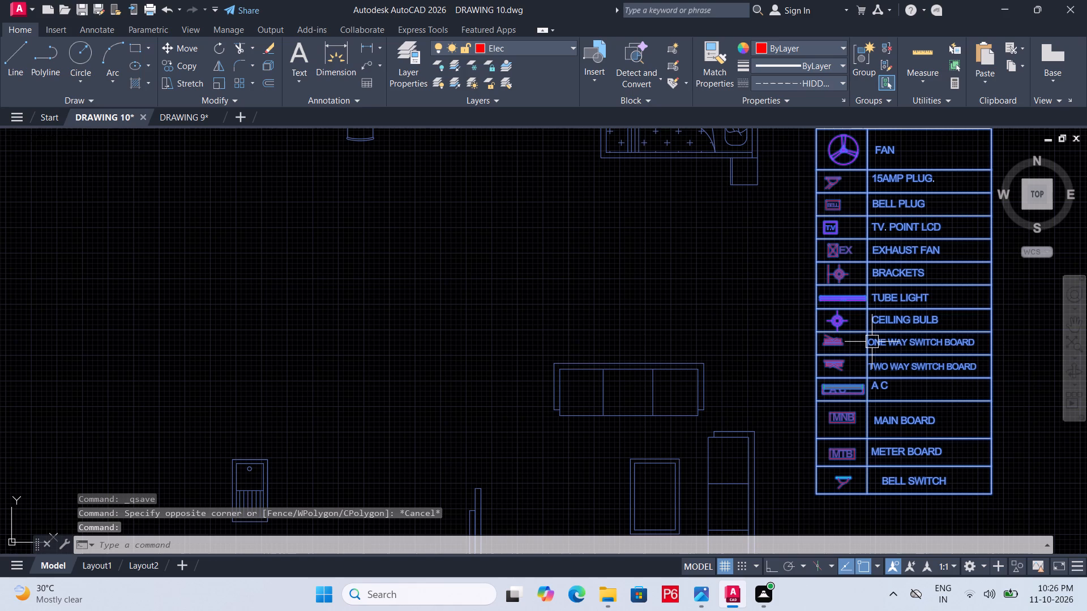
{"action": "type", "text": "M"}
{"action": "key", "text": "space"}
{"action": "left_click", "coordinate": [871, 342]}
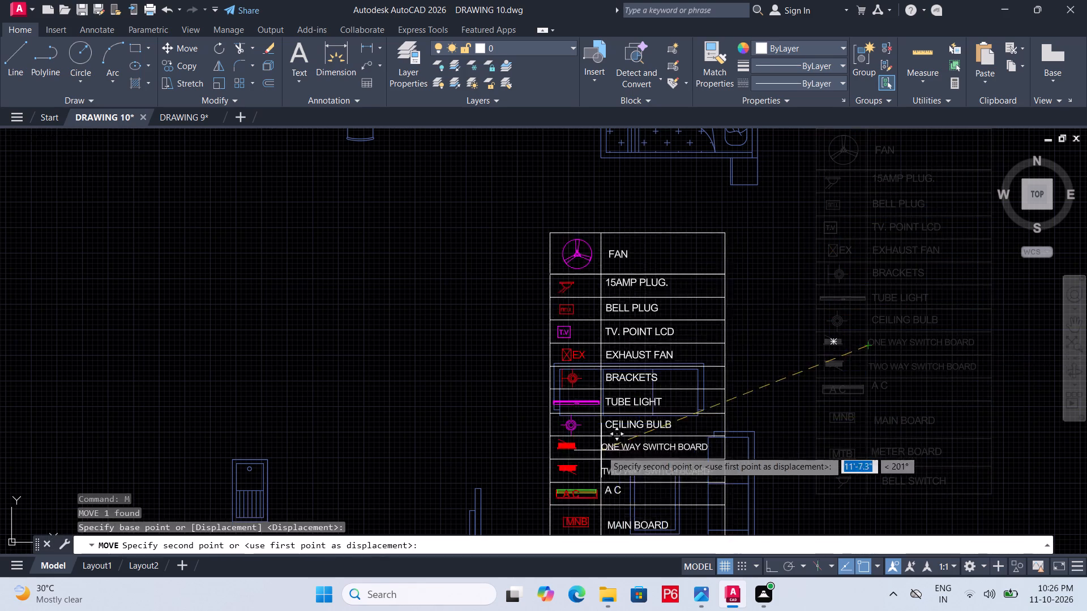
{"action": "scroll", "coordinate": [658, 390], "scroll_direction": "down", "scroll_amount": 1}
{"action": "middle_click_drag", "start_coordinate": [701, 371], "coordinate": [989, 352]}
{"action": "scroll", "coordinate": [422, 343], "scroll_direction": "down", "scroll_amount": 3}
{"action": "middle_click_drag", "start_coordinate": [541, 381], "coordinate": [861, 364]}
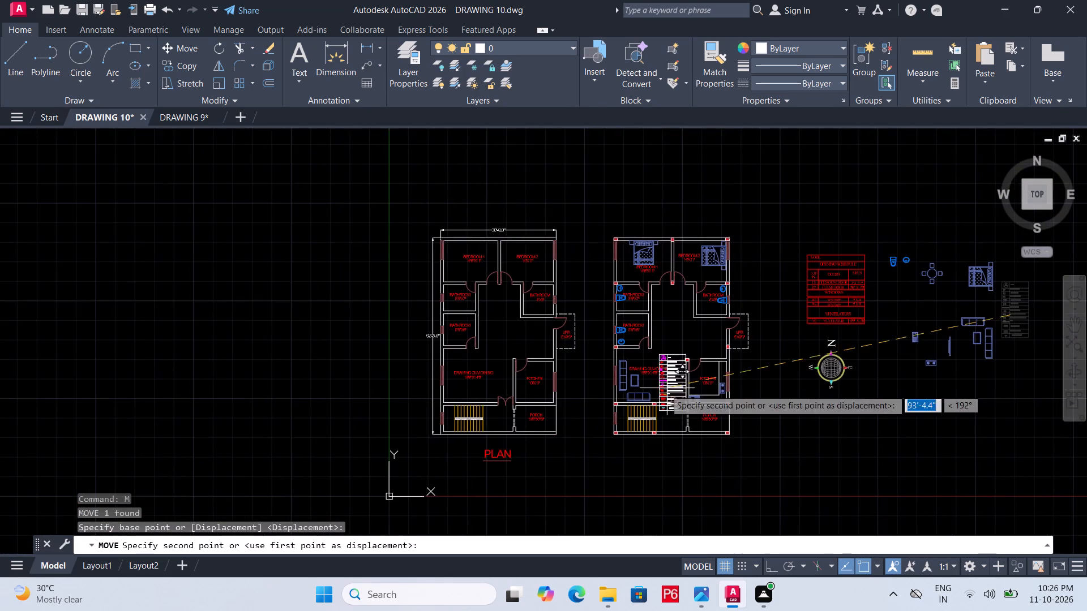
{"action": "scroll", "coordinate": [760, 378], "scroll_direction": "up", "scroll_amount": 2}
{"action": "double_click", "coordinate": [754, 440]}
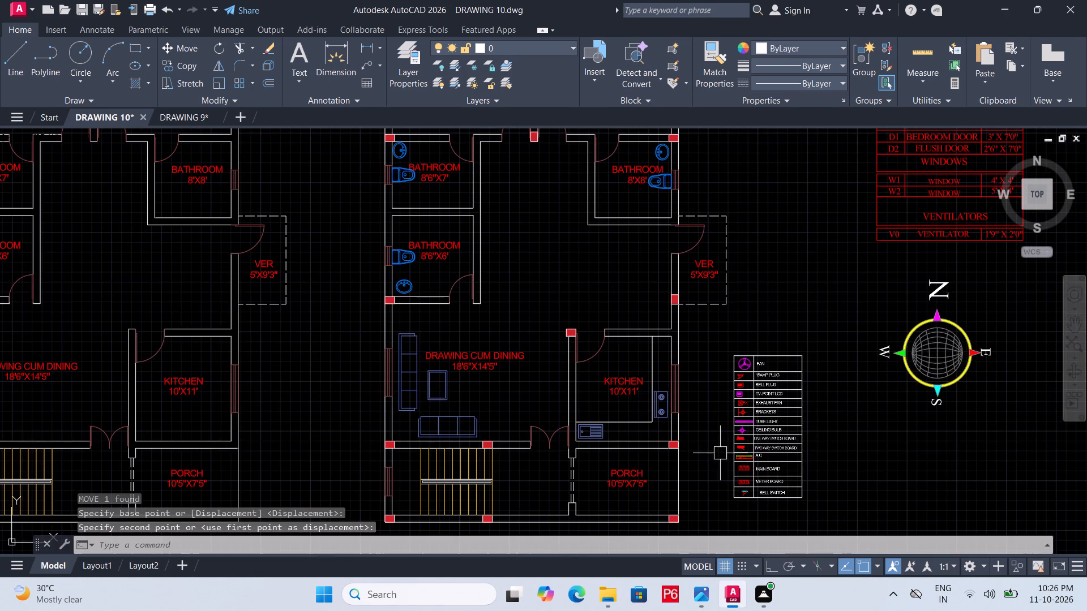
{"action": "key", "text": "ctrl+s"}
{"action": "key", "text": "ctrl+s"}
{"action": "key", "text": "ctrl+s"}
{"action": "key", "text": "ctrl+s"}
Move the slim upright TV unit block from the loose furniture into DRAWING CUM DINING, near the double entrance door, and save.
{"action": "middle_click_drag", "start_coordinate": [750, 440], "coordinate": [376, 481]}
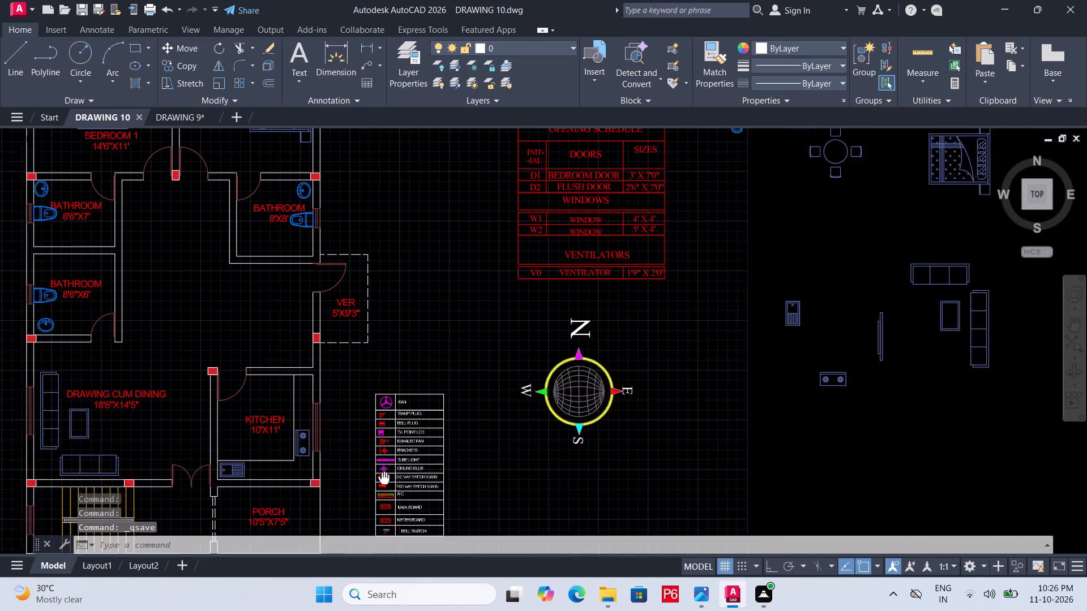
{"action": "middle_click_drag", "start_coordinate": [376, 481], "coordinate": [344, 484]}
{"action": "middle_click_drag", "start_coordinate": [833, 359], "coordinate": [798, 378]}
{"action": "scroll", "coordinate": [804, 359], "scroll_direction": "up", "scroll_amount": 2}
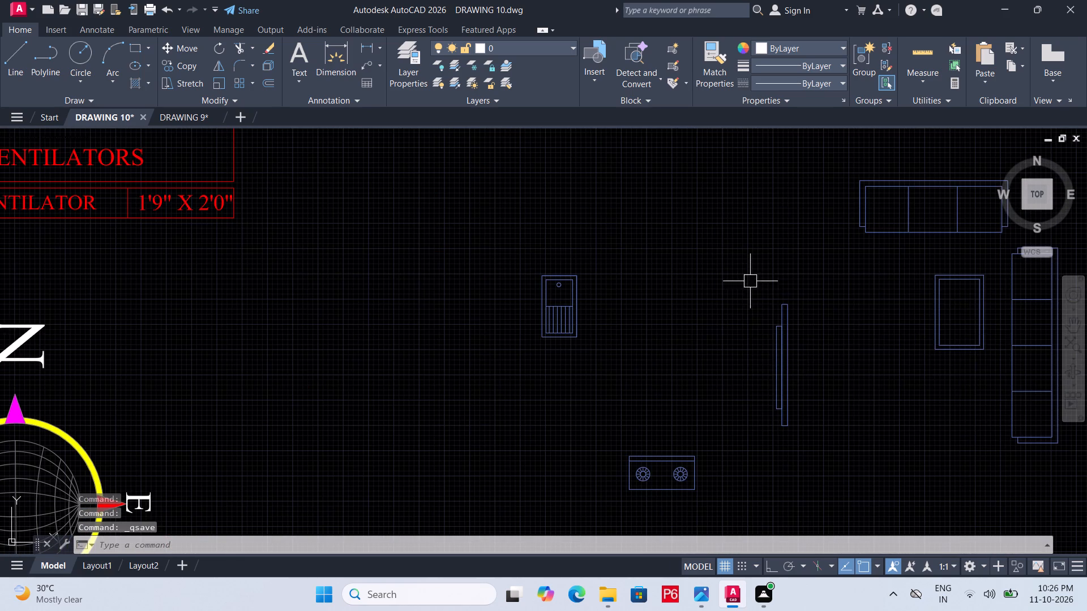
{"action": "left_click", "coordinate": [750, 279]}
{"action": "left_click", "coordinate": [825, 432]}
{"action": "left_click", "coordinate": [787, 402]}
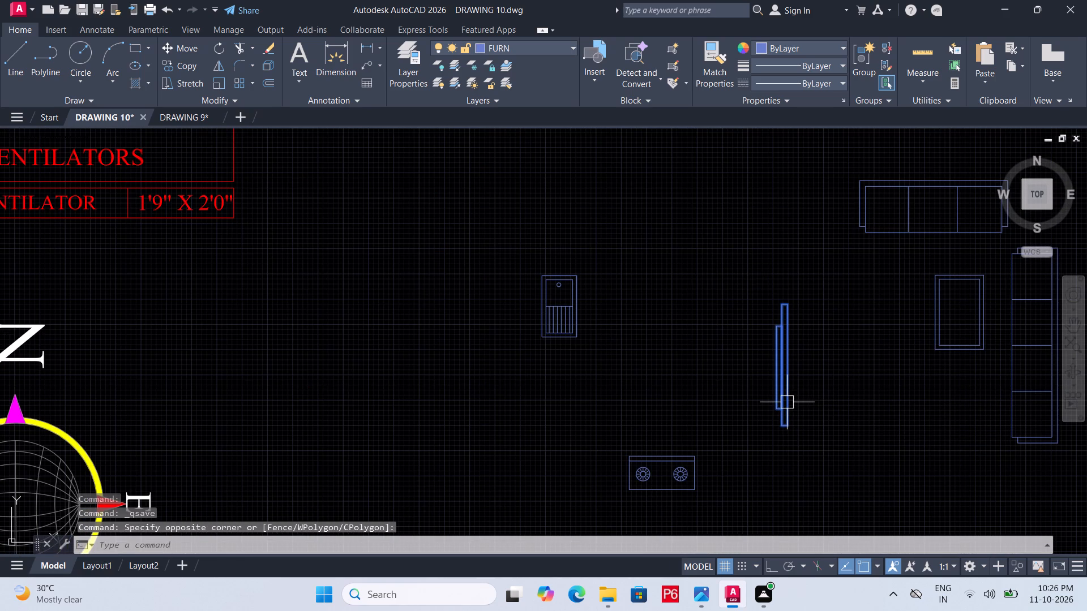
{"action": "type", "text": "M"}
{"action": "key", "text": "space"}
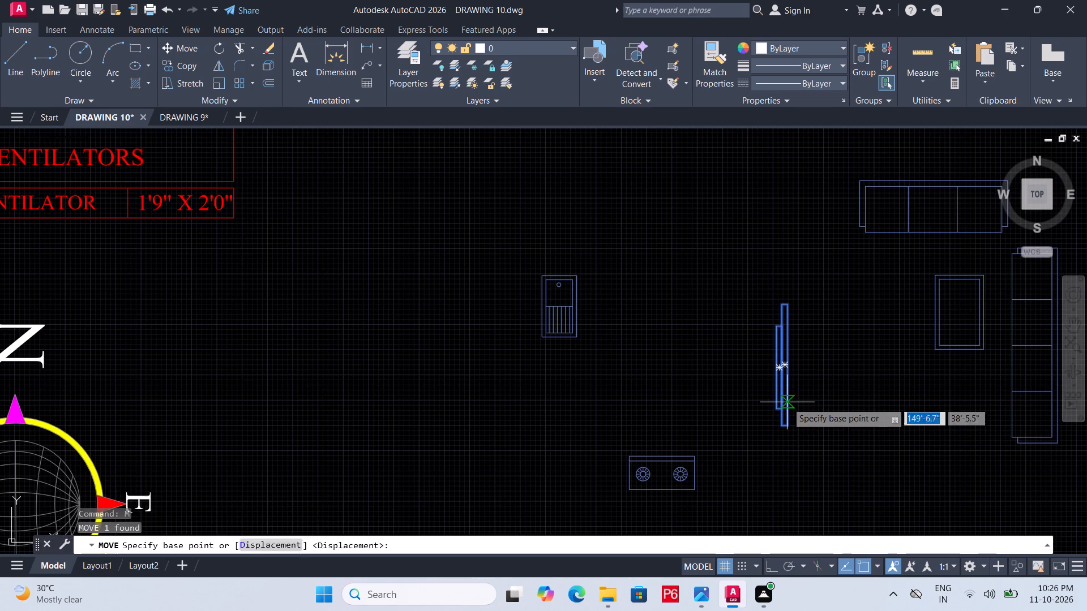
{"action": "left_click", "coordinate": [787, 402]}
{"action": "middle_click_drag", "start_coordinate": [589, 410], "coordinate": [904, 289]}
{"action": "middle_click_drag", "start_coordinate": [36, 347], "coordinate": [687, 253]}
{"action": "middle_click_drag", "start_coordinate": [506, 360], "coordinate": [542, 319]}
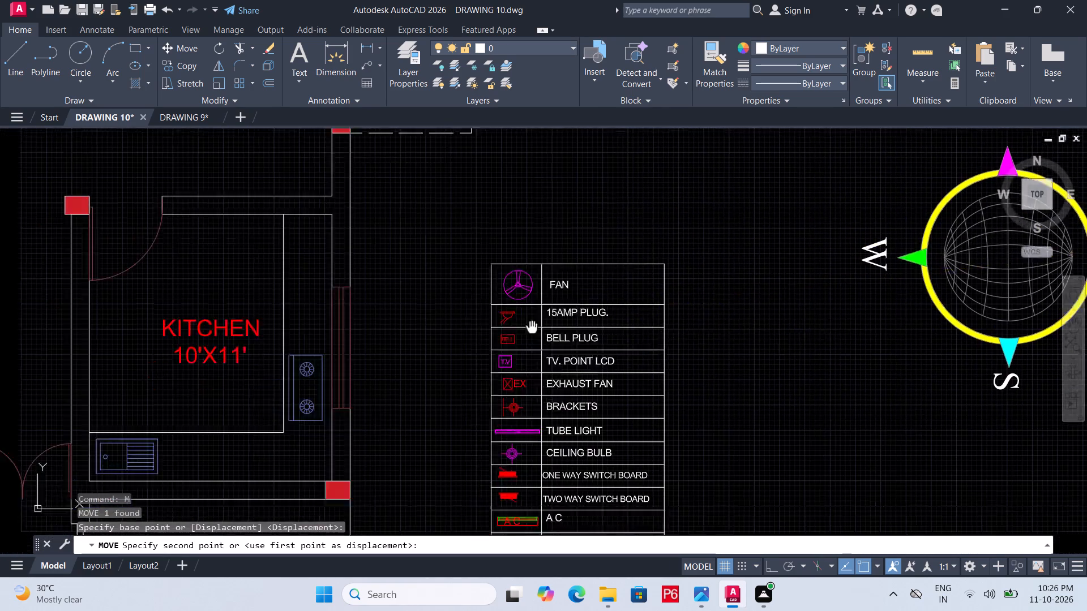
{"action": "middle_click_drag", "start_coordinate": [542, 319], "coordinate": [761, 150]}
{"action": "middle_click_drag", "start_coordinate": [311, 320], "coordinate": [877, 382]}
{"action": "middle_click_drag", "start_coordinate": [676, 297], "coordinate": [760, 458]}
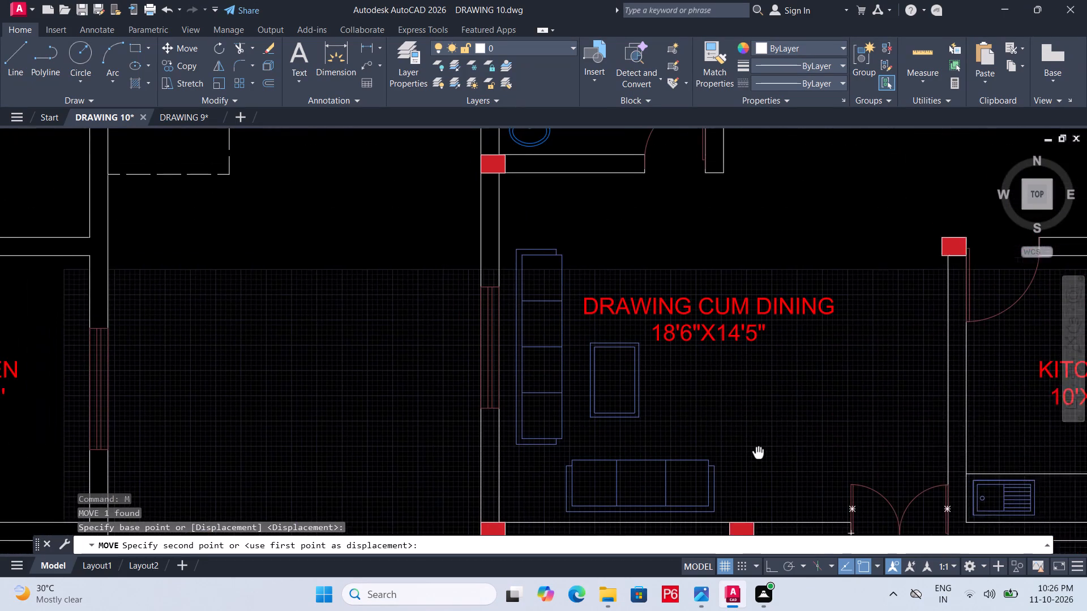
{"action": "middle_click_drag", "start_coordinate": [760, 458], "coordinate": [761, 459]}
{"action": "middle_click_drag", "start_coordinate": [866, 433], "coordinate": [747, 384]}
{"action": "left_click", "coordinate": [728, 389]}
{"action": "key", "text": "Escape"}
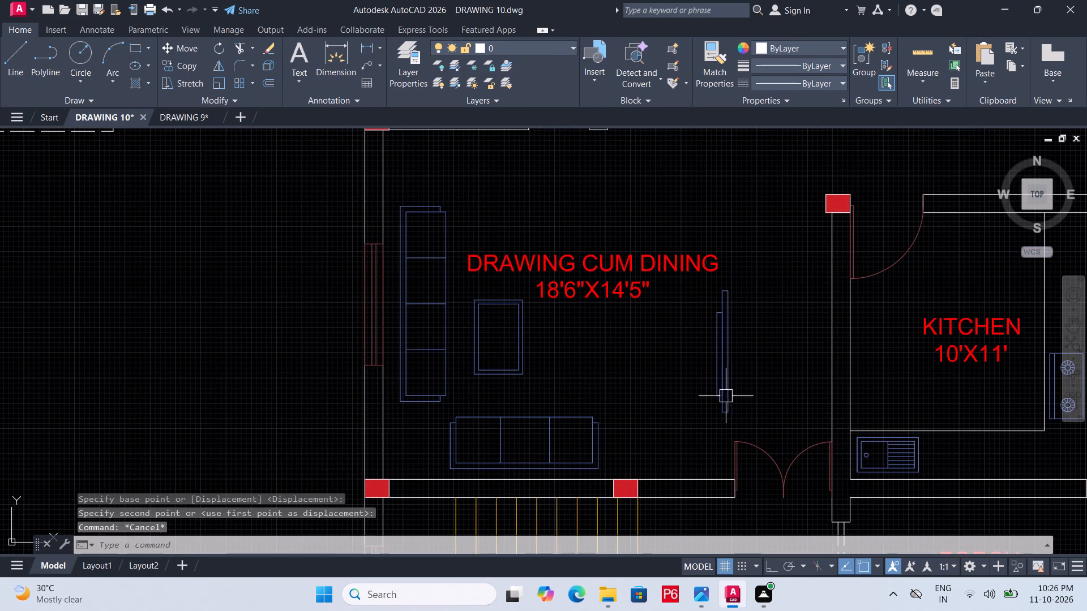
{"action": "key", "text": "ctrl+s"}
{"action": "key", "text": "ctrl+s"}
{"action": "key", "text": "ctrl+s"}
Rotate the TV unit 180° with Ortho on, so its thinner panel faces the KITCHEN wall.
{"action": "left_click", "coordinate": [721, 405]}
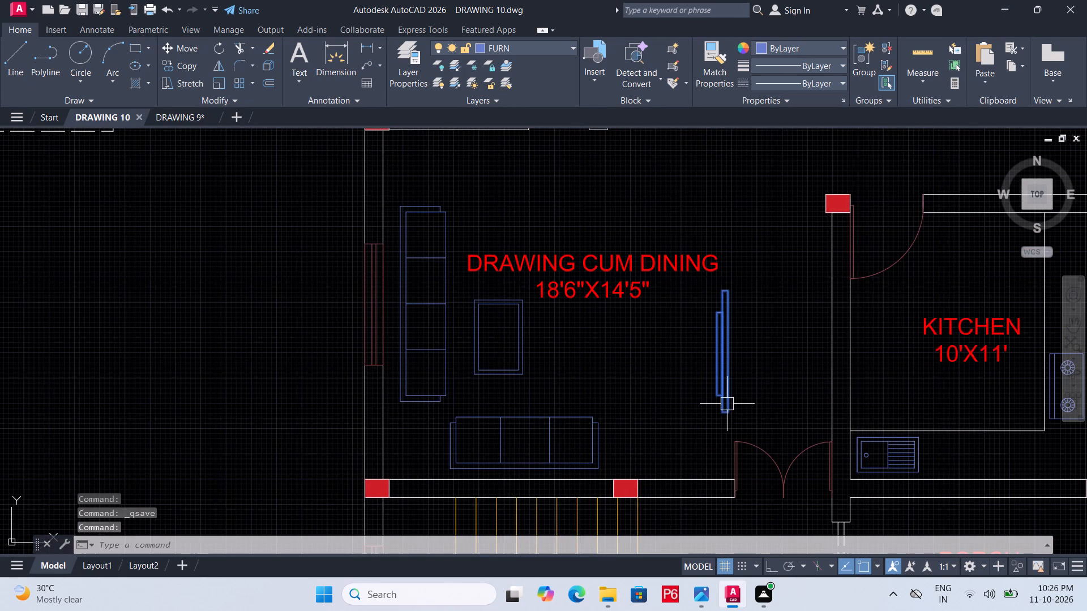
{"action": "left_click", "coordinate": [724, 388]}
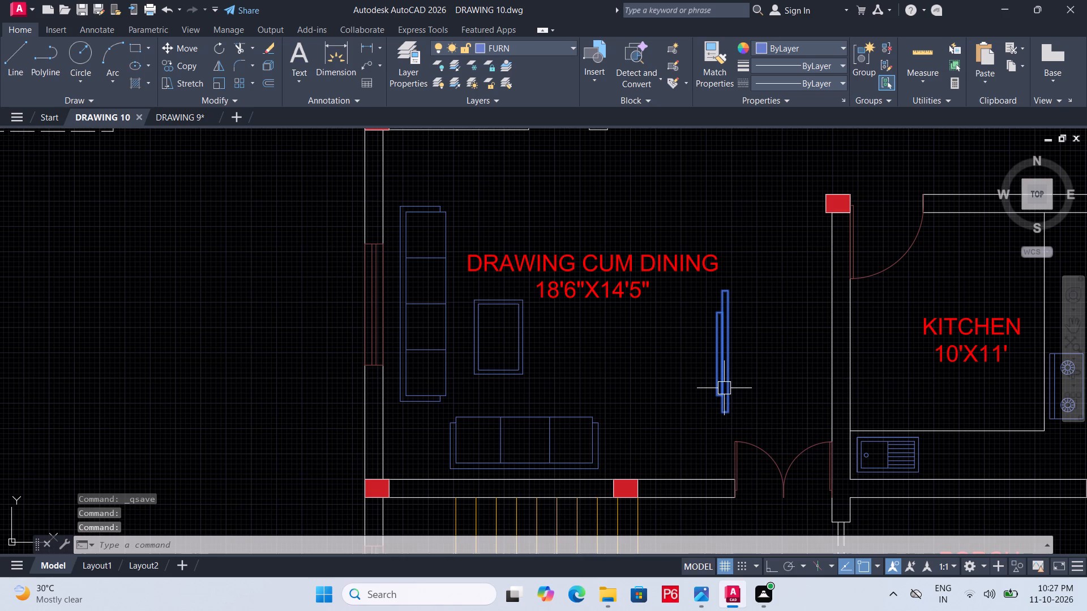
{"action": "type", "text": "RO"}
{"action": "key", "text": "space"}
{"action": "left_click_drag", "start_coordinate": [731, 395], "coordinate": [739, 388]}
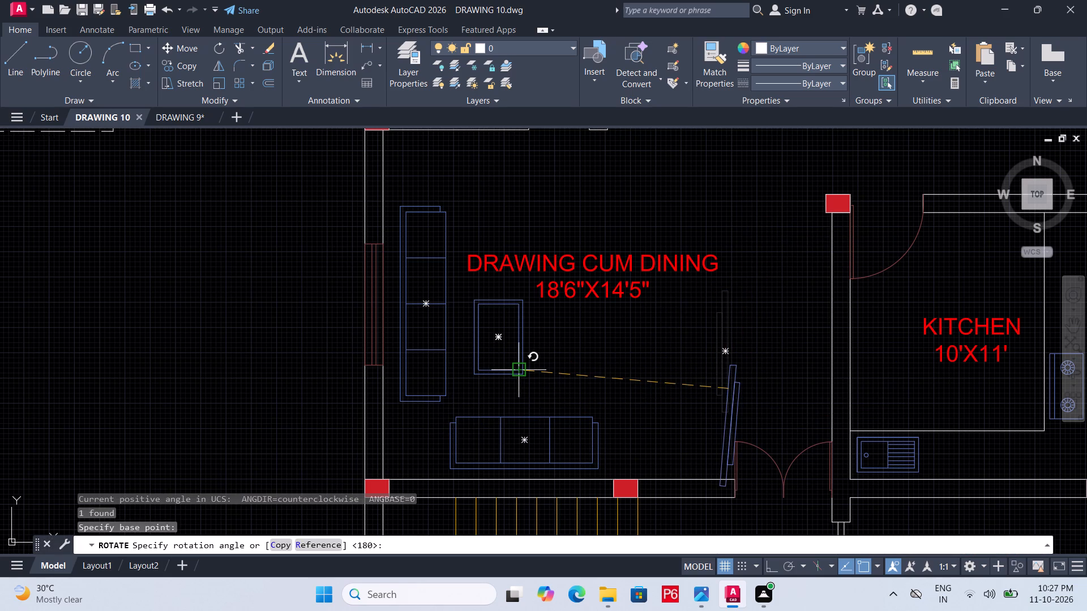
{"action": "key", "text": "F8"}
{"action": "left_click", "coordinate": [562, 384]}
{"action": "key", "text": "Escape"}
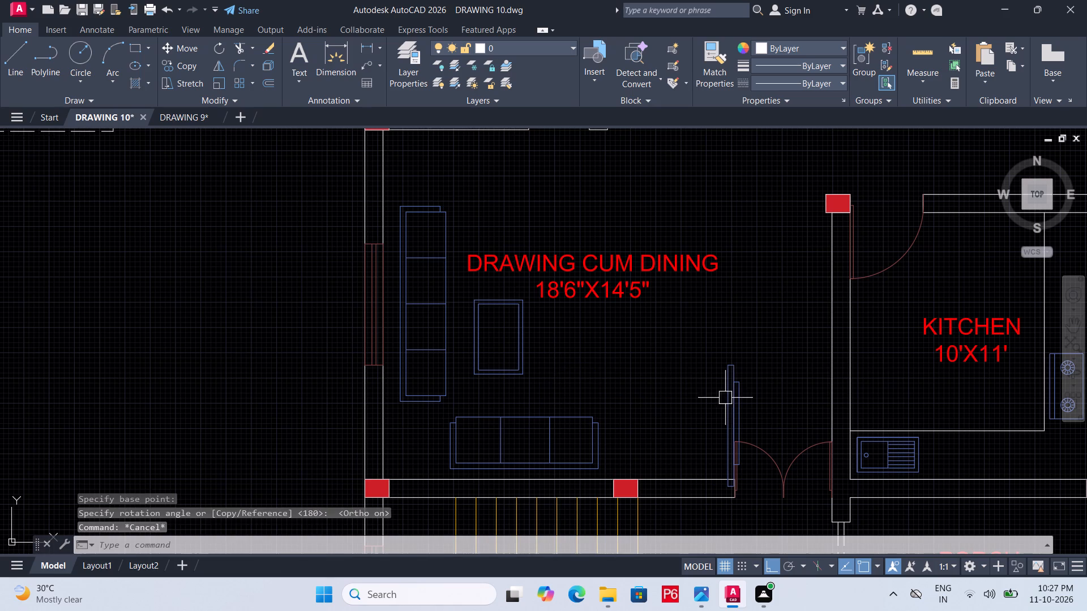
Move the TV unit, with Ortho off, flush against the DRAWING CUM DINING side of the KITCHEN's dividing wall.
{"action": "left_click", "coordinate": [729, 401]}
{"action": "middle_click_drag", "start_coordinate": [765, 315], "coordinate": [759, 278]}
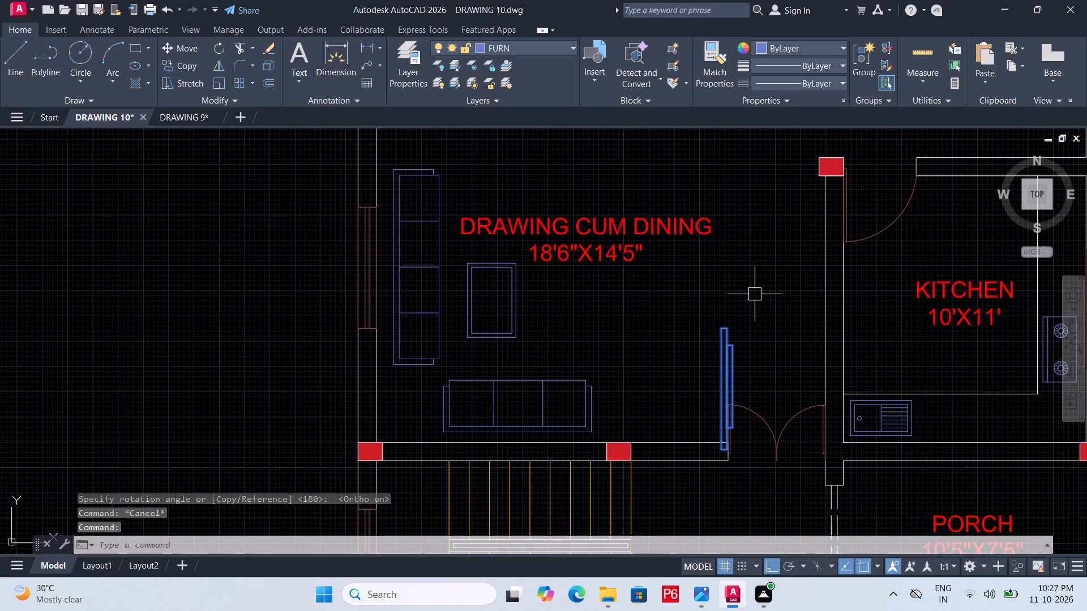
{"action": "key", "text": "m"}
{"action": "key", "text": "space"}
{"action": "scroll", "coordinate": [736, 414], "scroll_direction": "up", "scroll_amount": 2}
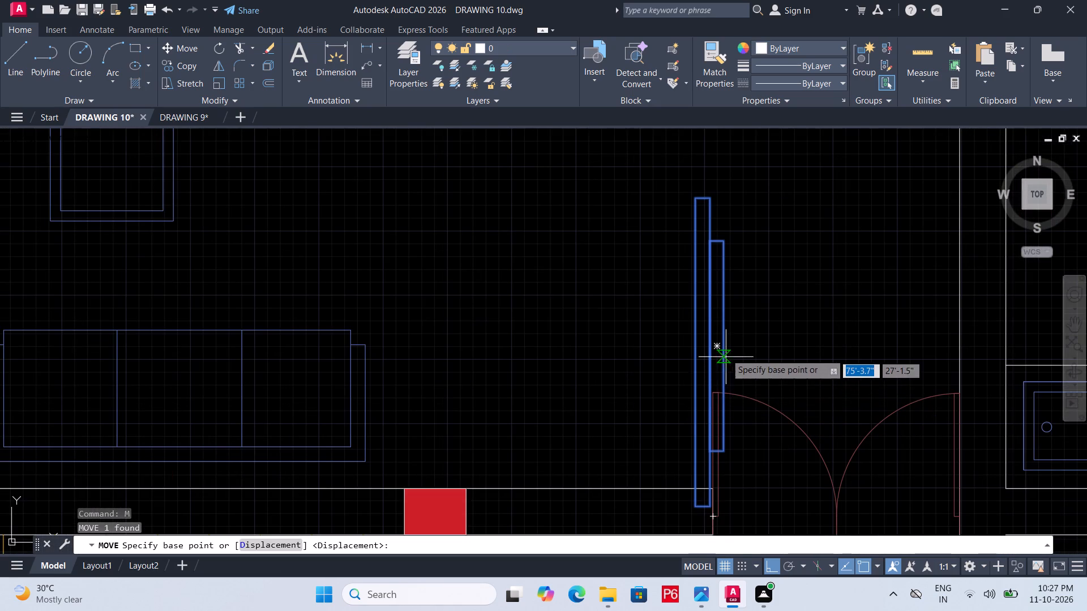
{"action": "left_click", "coordinate": [724, 360]}
{"action": "key", "text": "F8"}
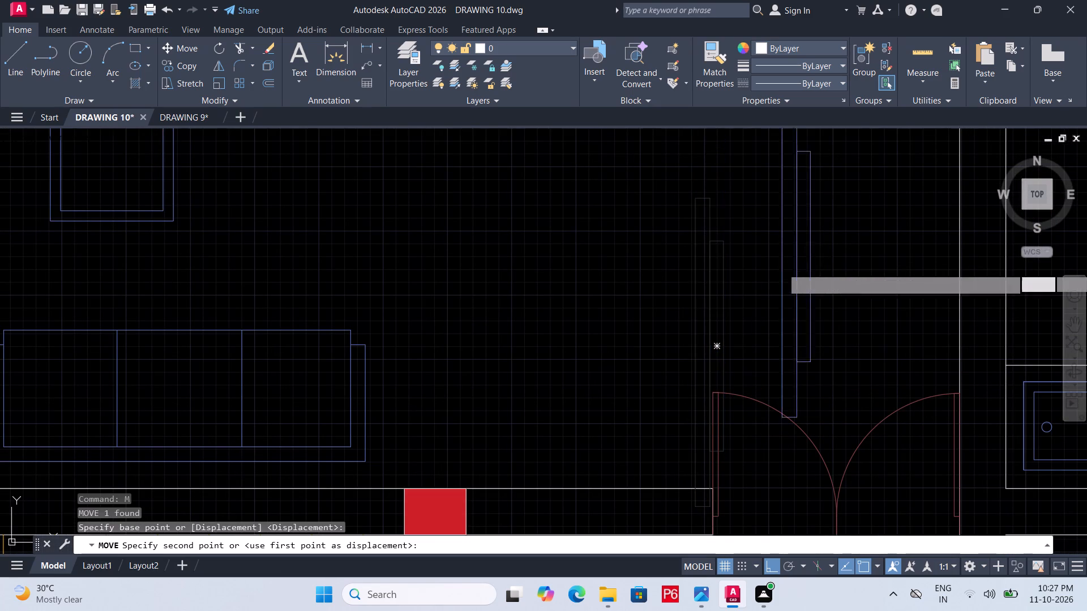
{"action": "middle_click_drag", "start_coordinate": [888, 252], "coordinate": [689, 369]}
{"action": "left_click", "coordinate": [761, 249]}
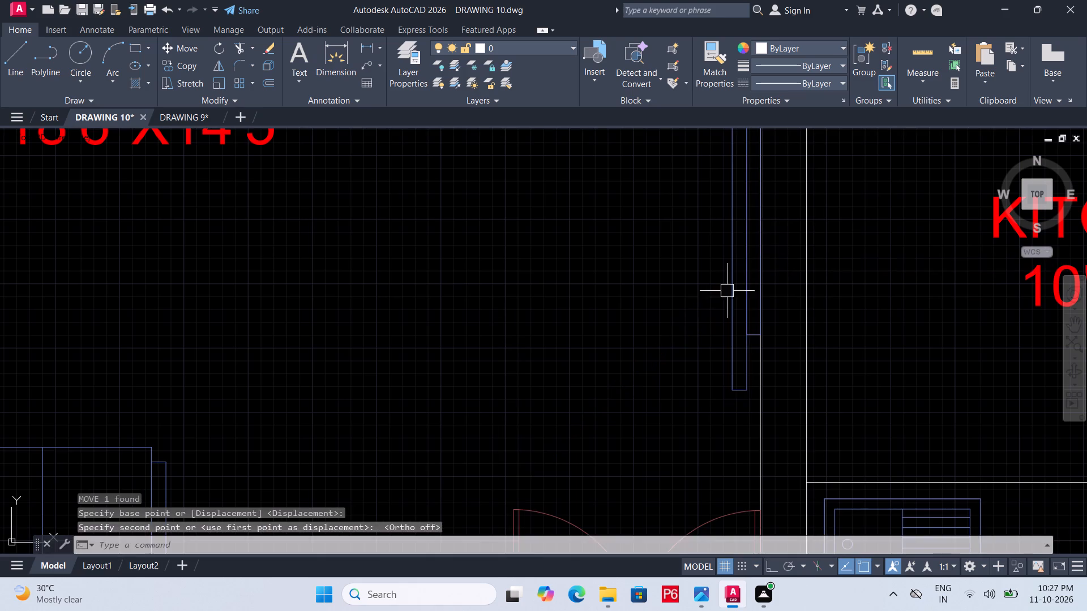
Save DRAWING 10 with the TV unit in its new place.
{"action": "scroll", "coordinate": [721, 302], "scroll_direction": "down", "scroll_amount": 2}
{"action": "key", "text": "ctrl+s"}
{"action": "key", "text": "ctrl+s"}
{"action": "key", "text": "ctrl+s"}
{"action": "key", "text": "ctrl+s"}
Move the round four-chair dining table from the loose furniture into the second plan's open hall beside the 8'6"X6' BATHROOM, and save.
{"action": "middle_click_drag", "start_coordinate": [715, 333], "coordinate": [700, 300]}
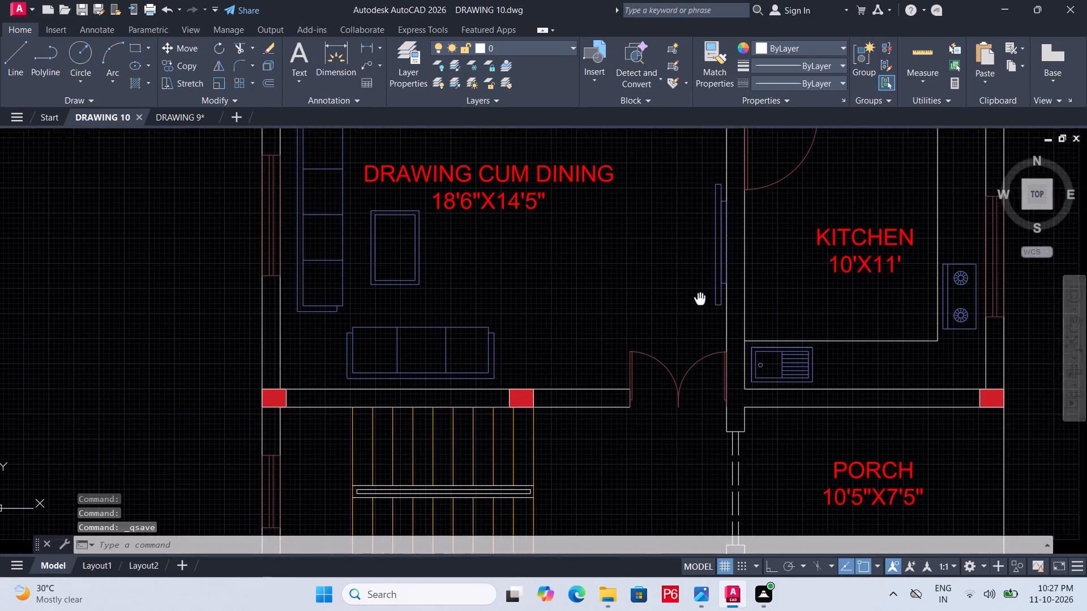
{"action": "middle_click_drag", "start_coordinate": [700, 300], "coordinate": [643, 333]}
{"action": "scroll", "coordinate": [607, 350], "scroll_direction": "down", "scroll_amount": 1}
{"action": "middle_click_drag", "start_coordinate": [644, 343], "coordinate": [510, 430]}
{"action": "scroll", "coordinate": [644, 343], "scroll_direction": "down", "scroll_amount": 1}
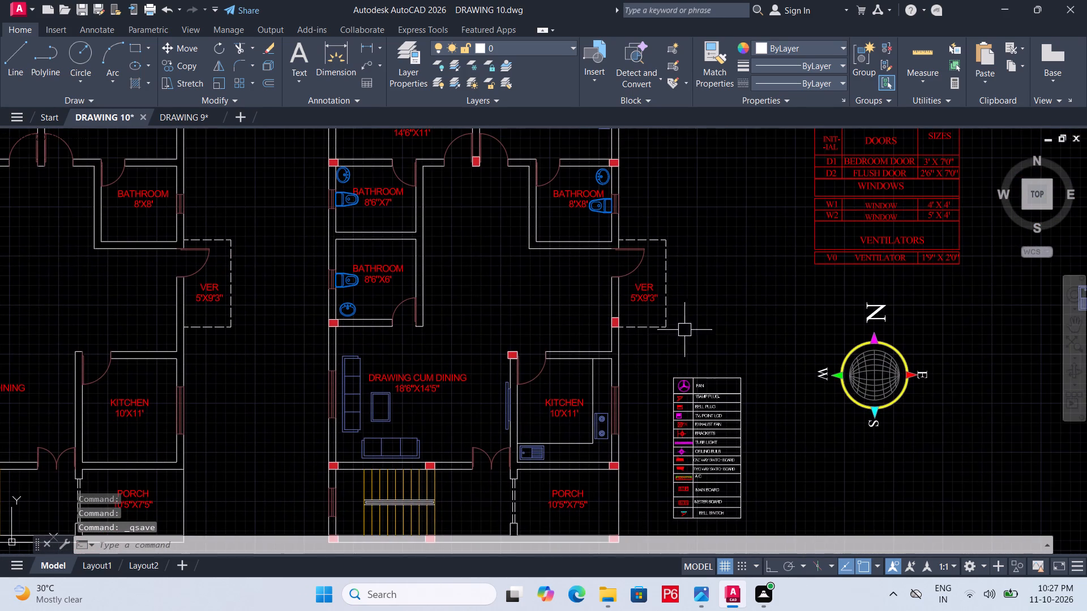
{"action": "middle_click_drag", "start_coordinate": [712, 295], "coordinate": [417, 403]}
{"action": "middle_click_drag", "start_coordinate": [485, 382], "coordinate": [655, 289]}
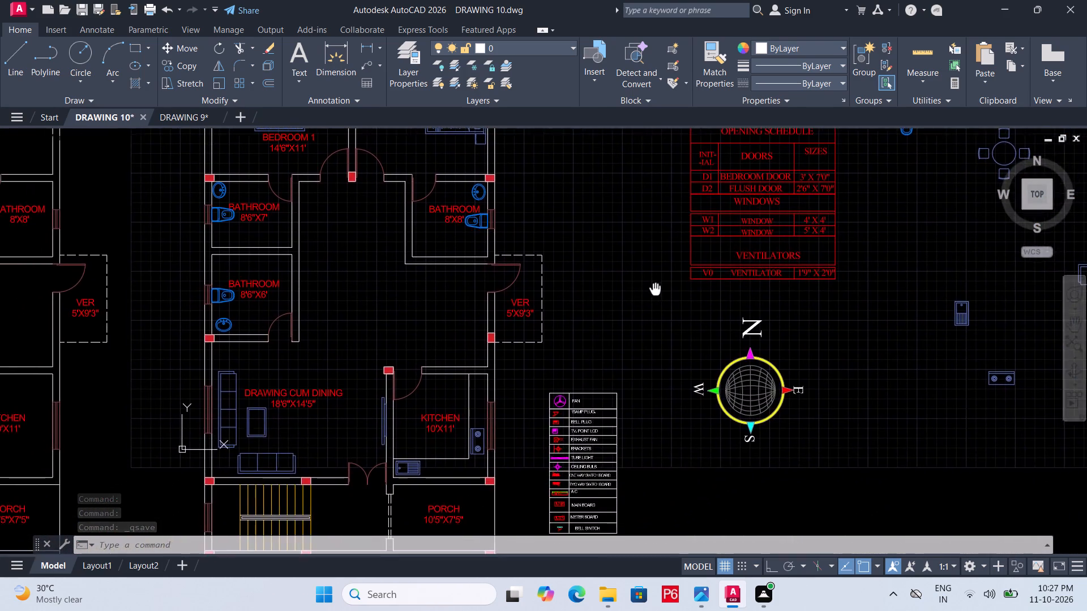
{"action": "middle_click_drag", "start_coordinate": [655, 289], "coordinate": [592, 337]}
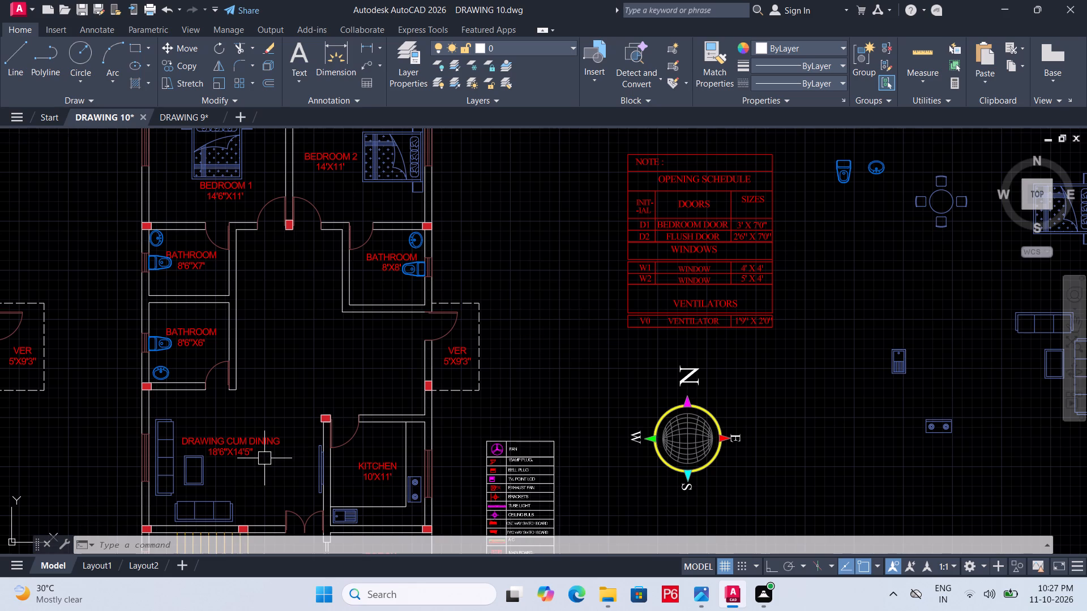
{"action": "middle_click_drag", "start_coordinate": [257, 473], "coordinate": [290, 437]}
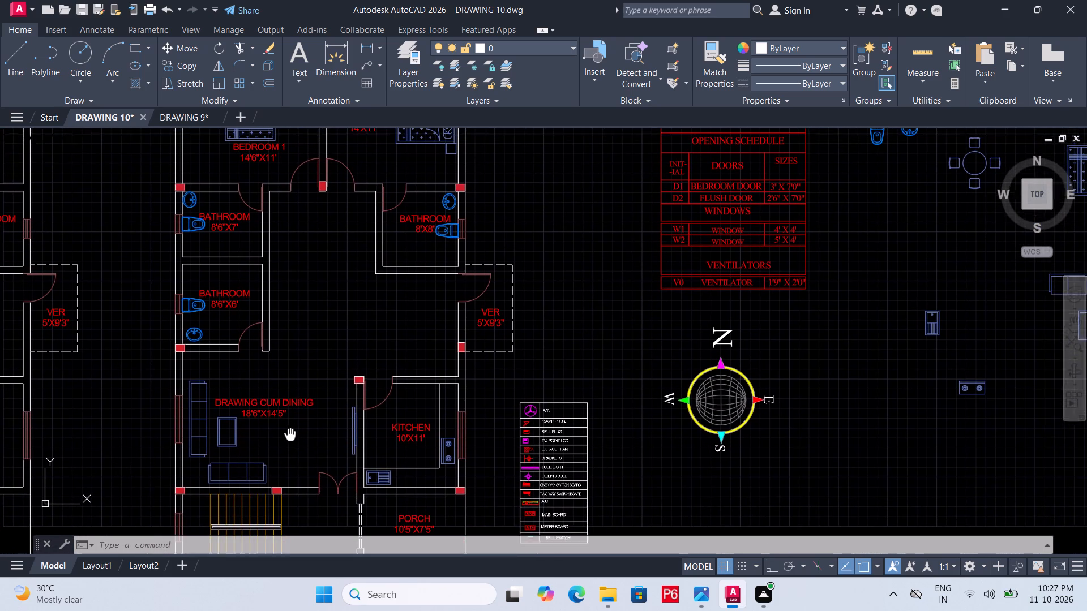
{"action": "middle_click_drag", "start_coordinate": [290, 437], "coordinate": [288, 440]}
{"action": "middle_click_drag", "start_coordinate": [633, 266], "coordinate": [630, 299]}
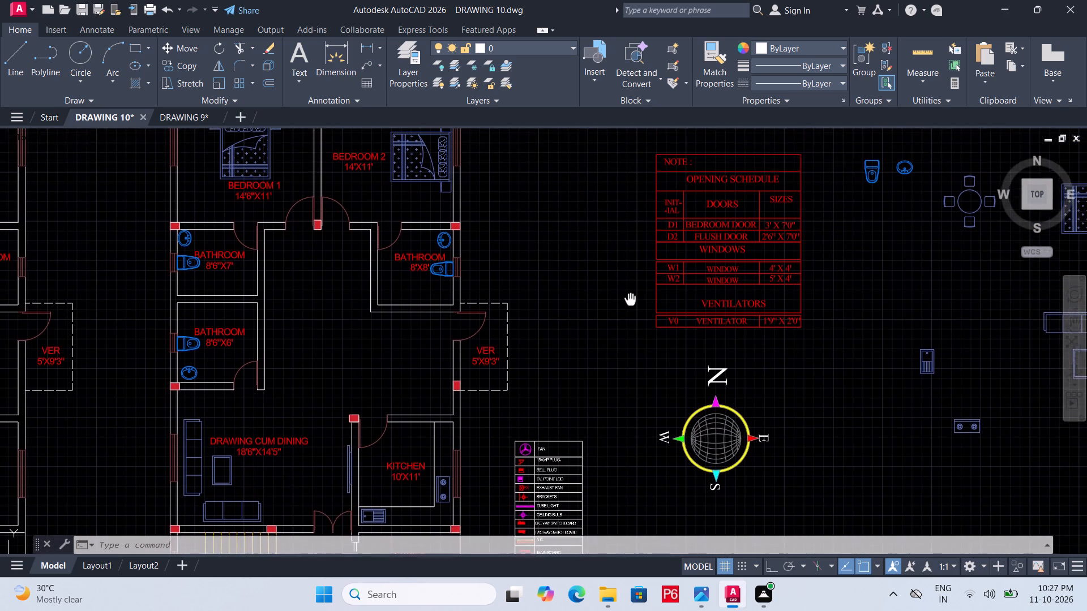
{"action": "middle_click_drag", "start_coordinate": [630, 299], "coordinate": [639, 328]}
{"action": "left_click", "coordinate": [978, 242]}
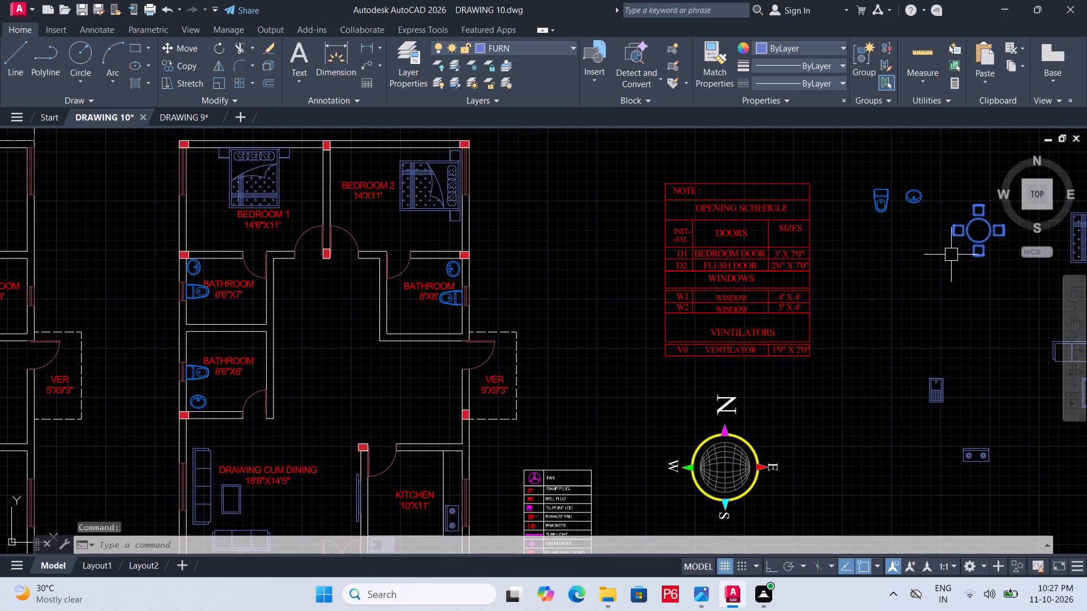
{"action": "middle_click_drag", "start_coordinate": [951, 255], "coordinate": [872, 251]}
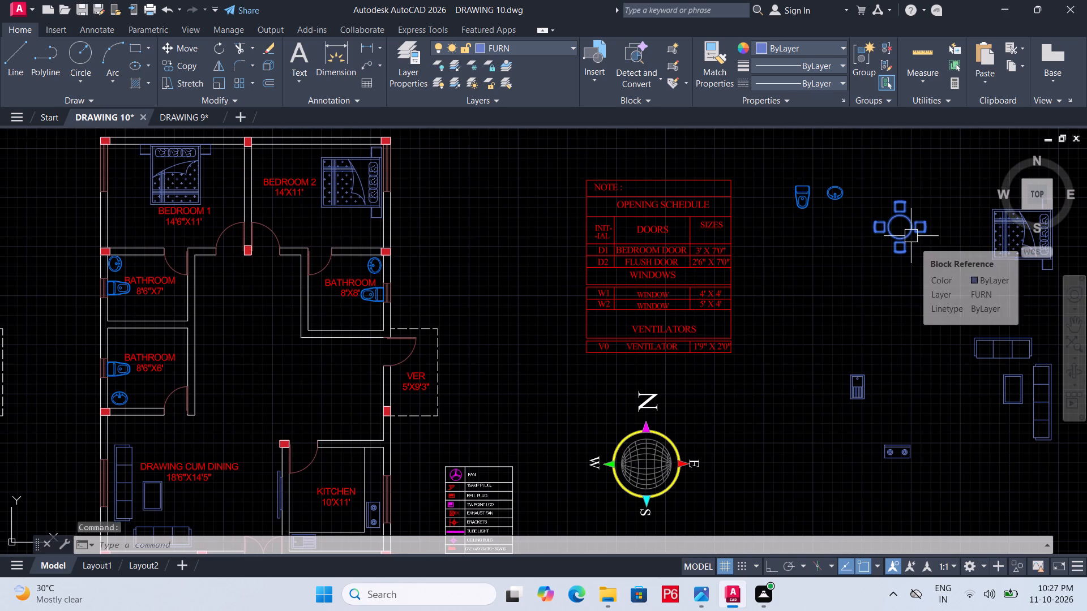
{"action": "type", "text": "M"}
{"action": "key", "text": "space"}
{"action": "left_click", "coordinate": [911, 236]}
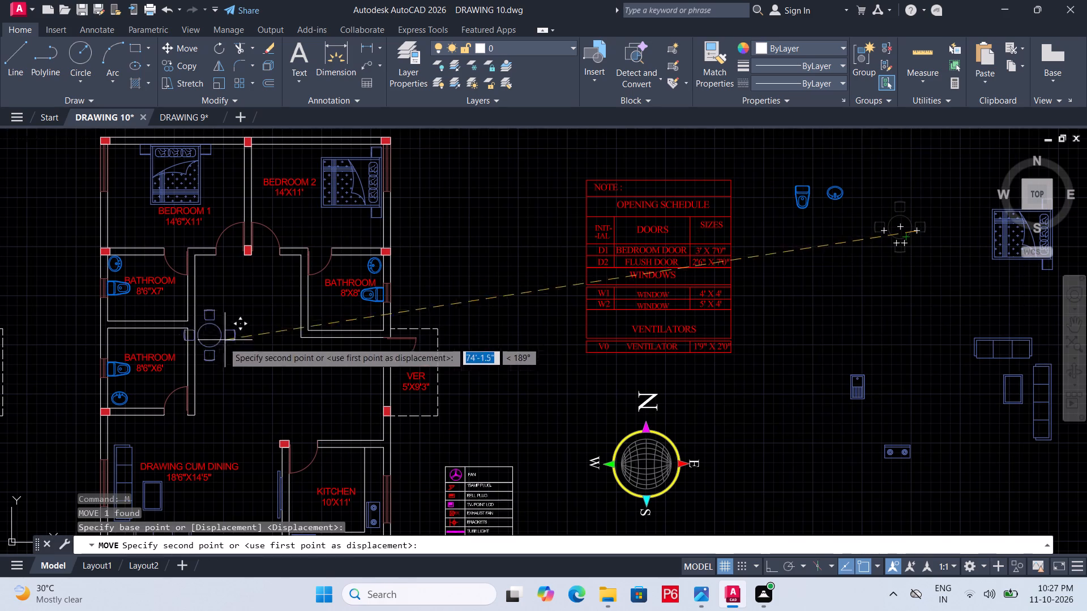
{"action": "middle_click_drag", "start_coordinate": [290, 355], "coordinate": [446, 331]}
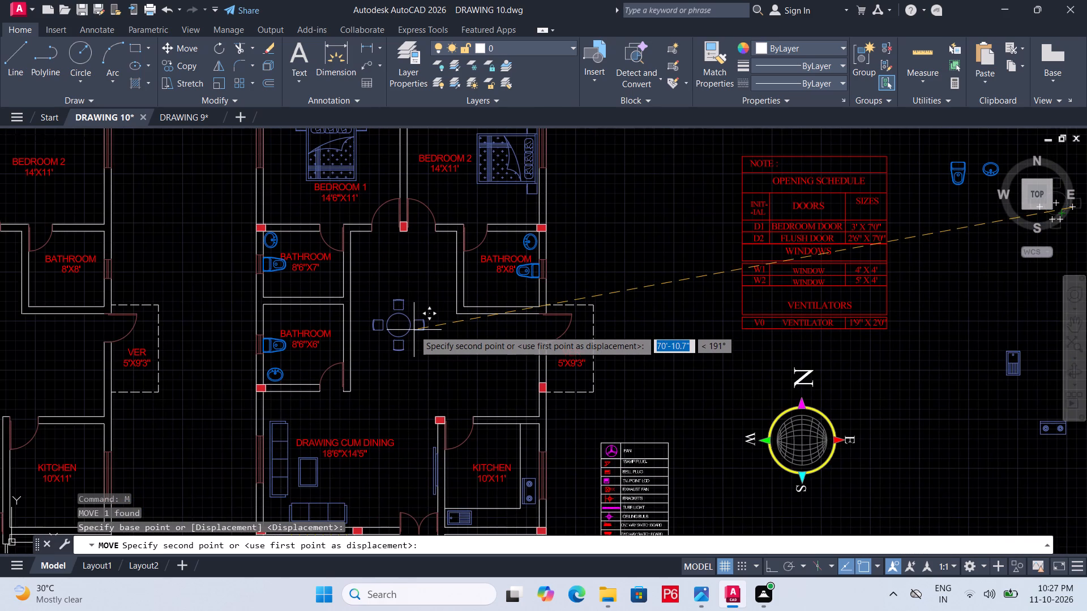
{"action": "left_click", "coordinate": [414, 330]}
{"action": "key", "text": "ctrl+s"}
{"action": "key", "text": "ctrl+s"}
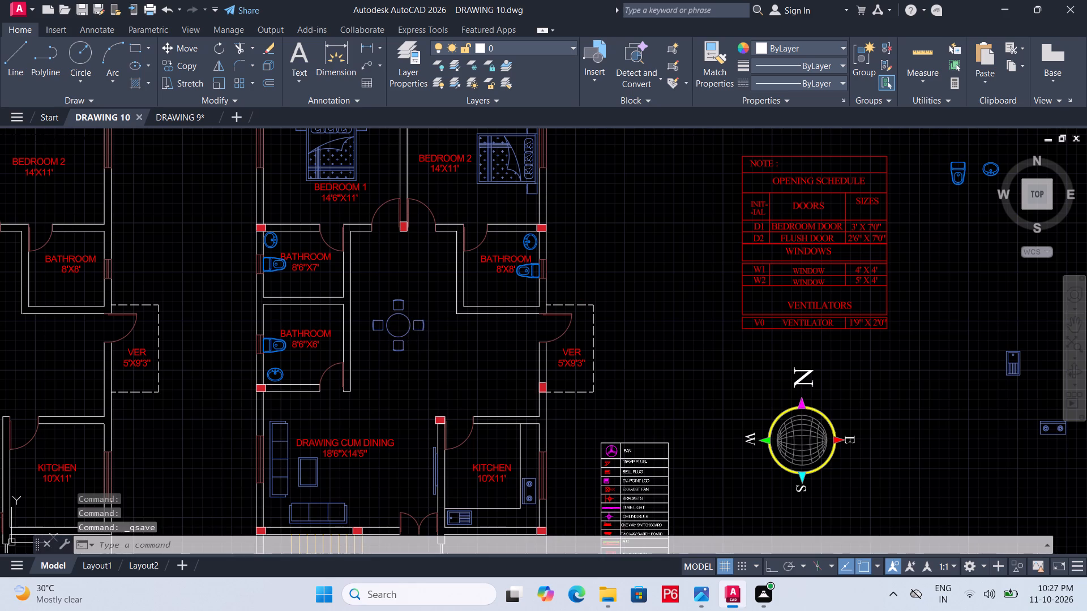
{"action": "key", "text": "ctrl+s"}
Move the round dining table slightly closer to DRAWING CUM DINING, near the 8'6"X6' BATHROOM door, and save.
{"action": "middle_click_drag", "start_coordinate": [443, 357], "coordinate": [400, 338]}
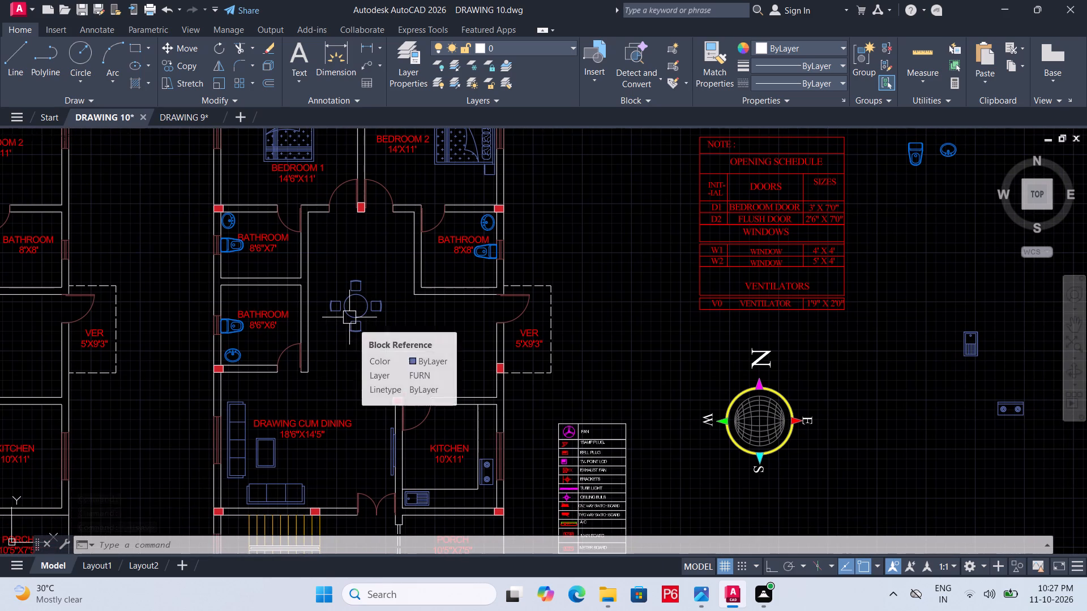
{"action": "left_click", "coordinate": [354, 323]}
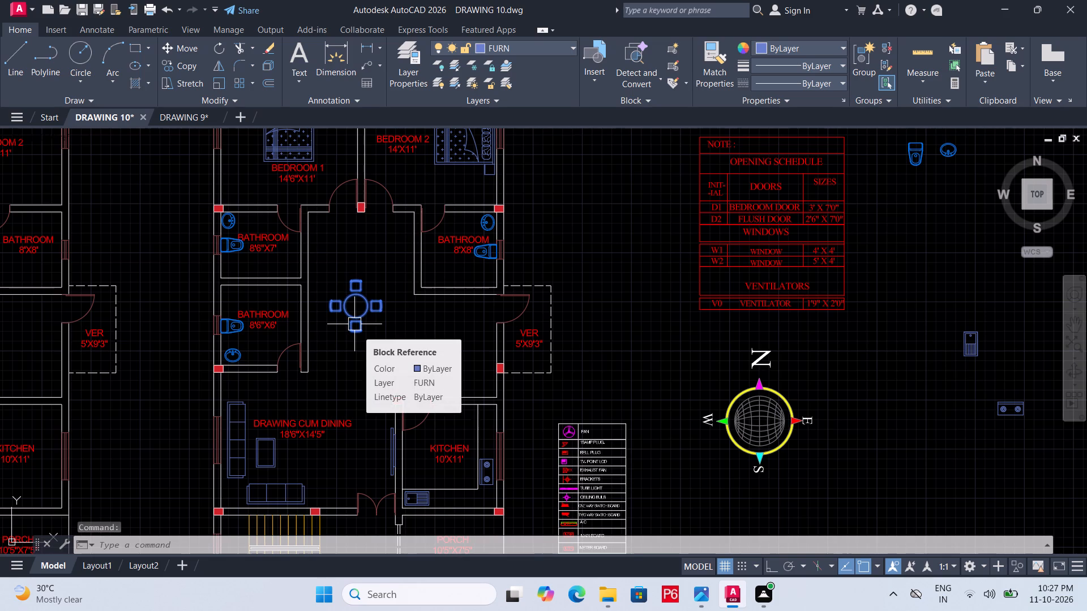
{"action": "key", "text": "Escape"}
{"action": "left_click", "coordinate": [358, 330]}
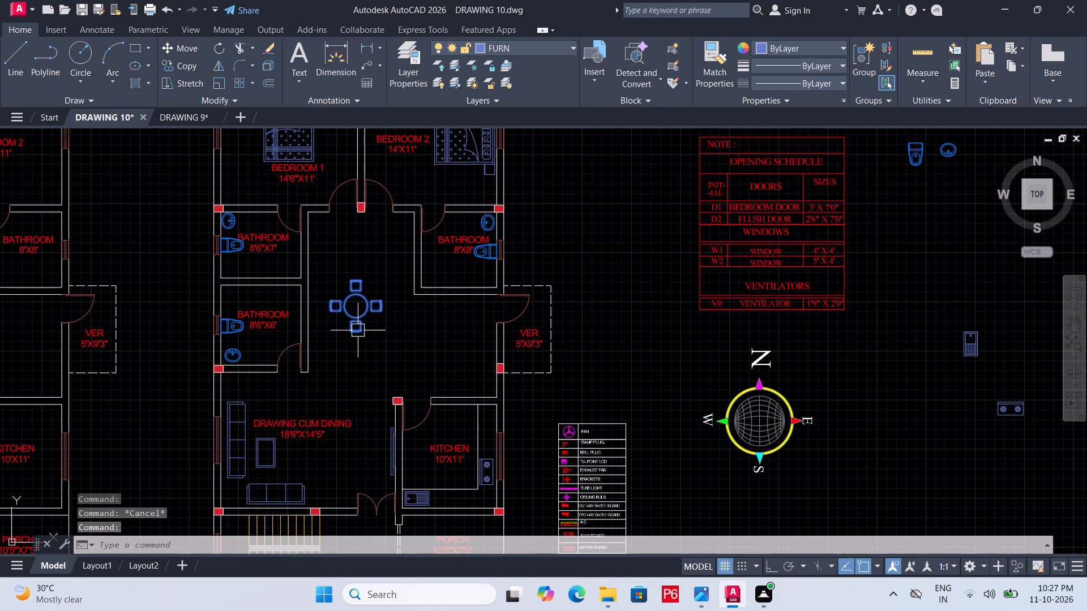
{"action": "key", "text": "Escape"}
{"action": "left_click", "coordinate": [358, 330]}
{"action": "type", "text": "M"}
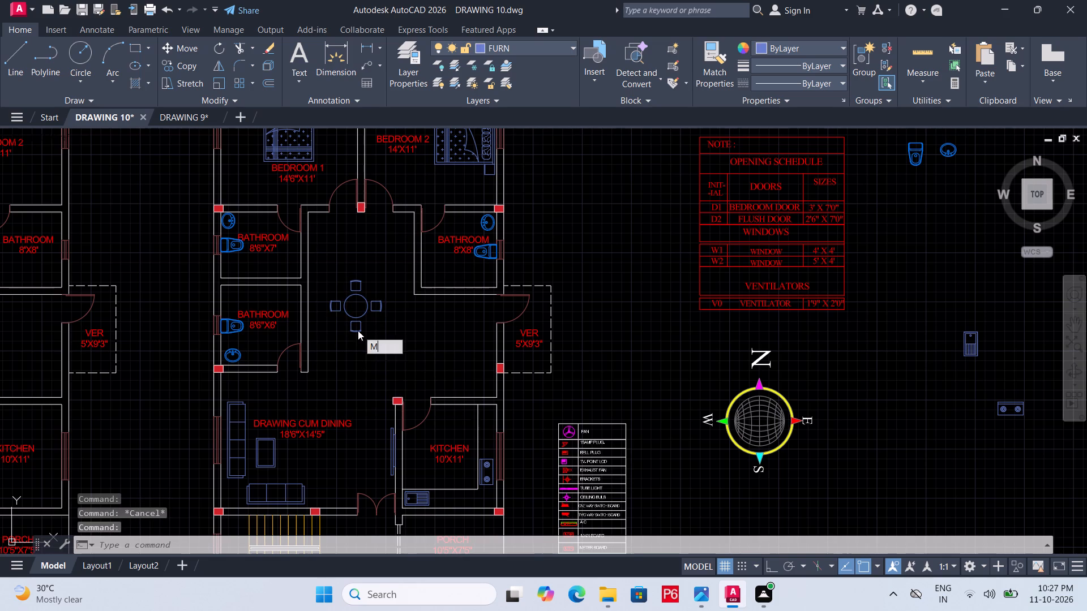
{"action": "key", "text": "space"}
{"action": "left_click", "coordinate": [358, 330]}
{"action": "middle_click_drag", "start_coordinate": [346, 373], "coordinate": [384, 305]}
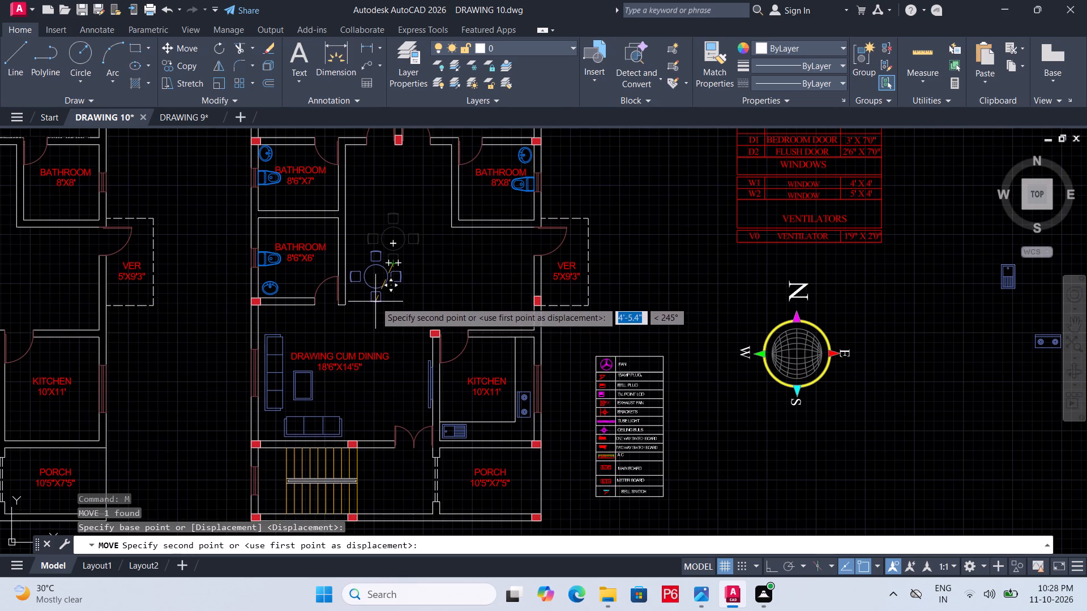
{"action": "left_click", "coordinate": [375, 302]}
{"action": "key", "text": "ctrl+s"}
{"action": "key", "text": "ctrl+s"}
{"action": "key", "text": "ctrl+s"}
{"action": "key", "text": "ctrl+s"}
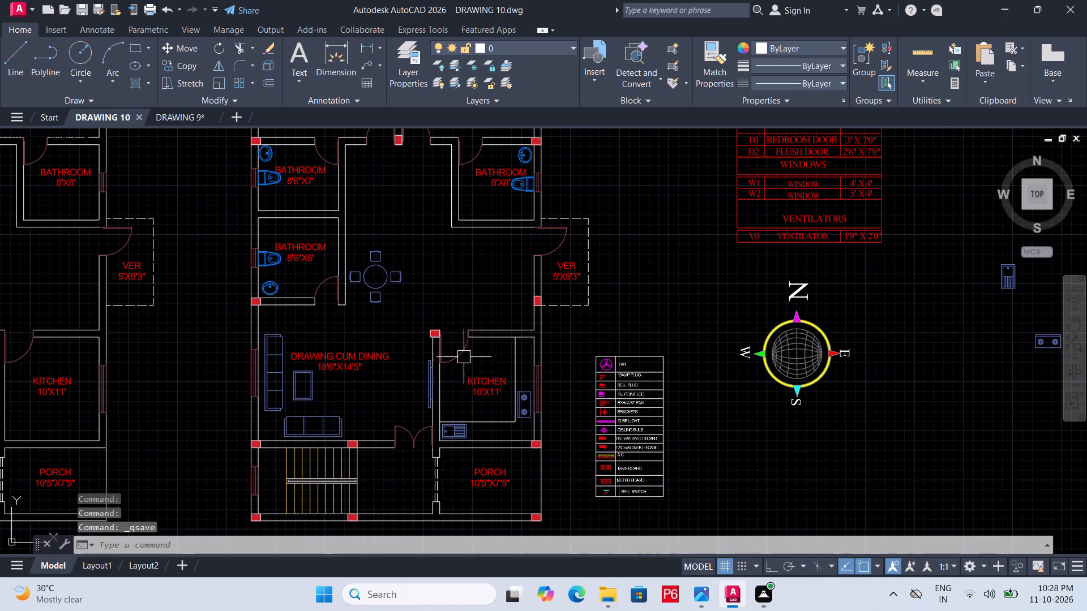
Move the round dining table across the hall to the corner between the KITCHEN's upper wall and the VER door, and save.
{"action": "middle_click_drag", "start_coordinate": [521, 356], "coordinate": [478, 367]}
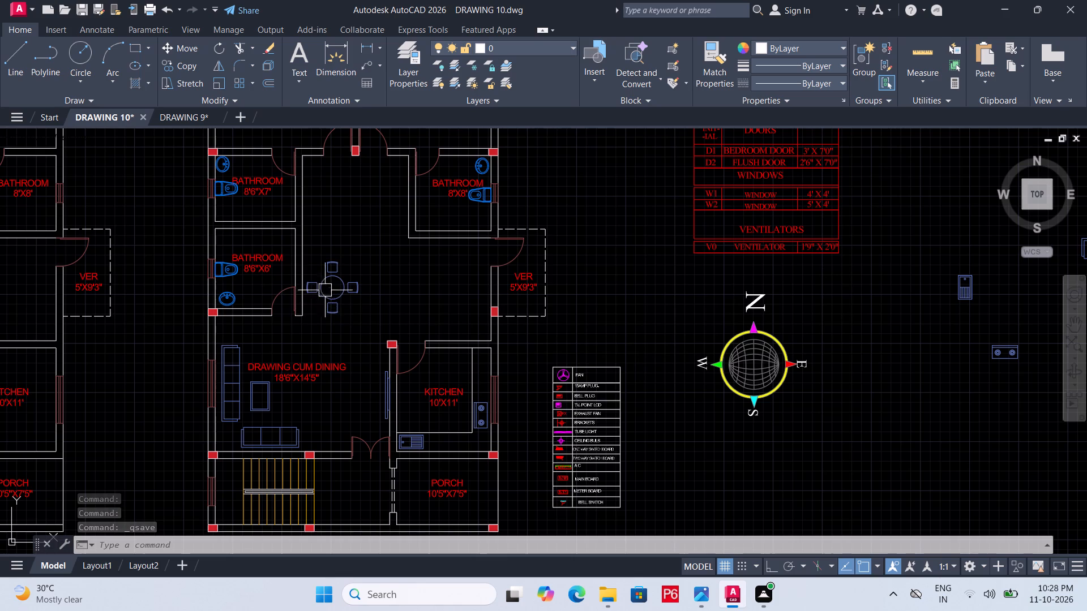
{"action": "left_click", "coordinate": [328, 291]}
{"action": "type", "text": "M"}
{"action": "key", "text": "space"}
{"action": "left_click", "coordinate": [328, 291]}
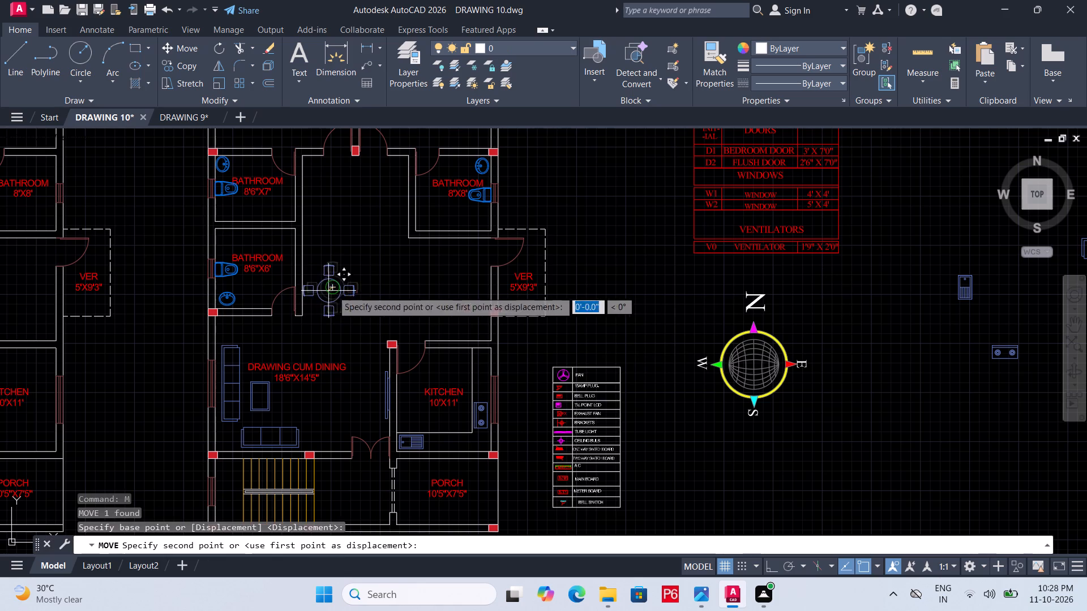
{"action": "left_click", "coordinate": [457, 309]}
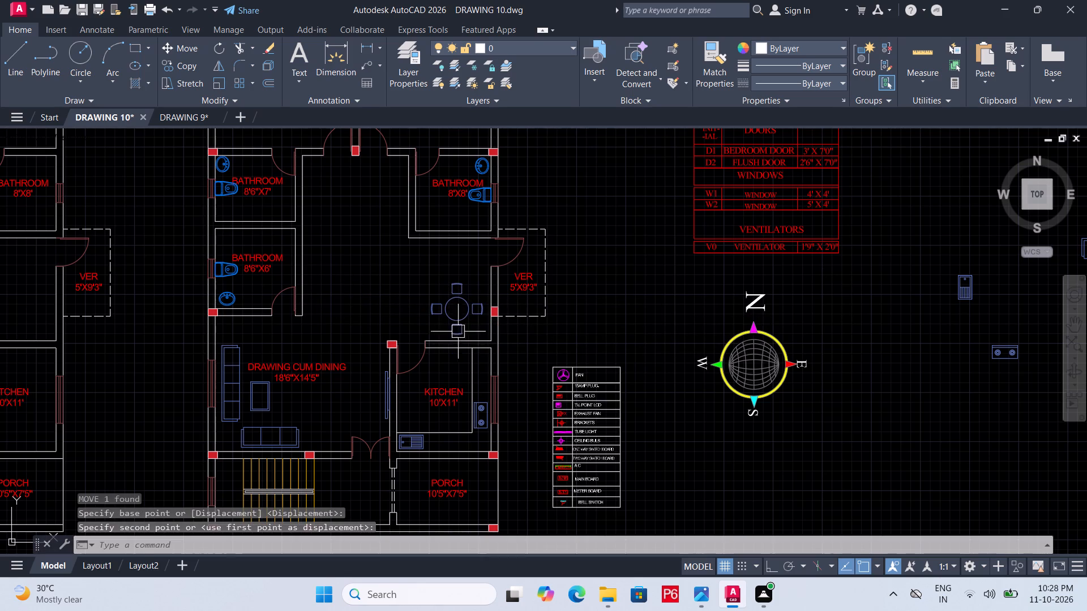
{"action": "key", "text": "ctrl+s"}
{"action": "key", "text": "ctrl+s"}
{"action": "key", "text": "ctrl+s"}
{"action": "key", "text": "ctrl+s"}
Examine the remaining loose furniture blocks against the second plan's rooms, and save the drawing.
{"action": "middle_click_drag", "start_coordinate": [590, 365], "coordinate": [507, 385]}
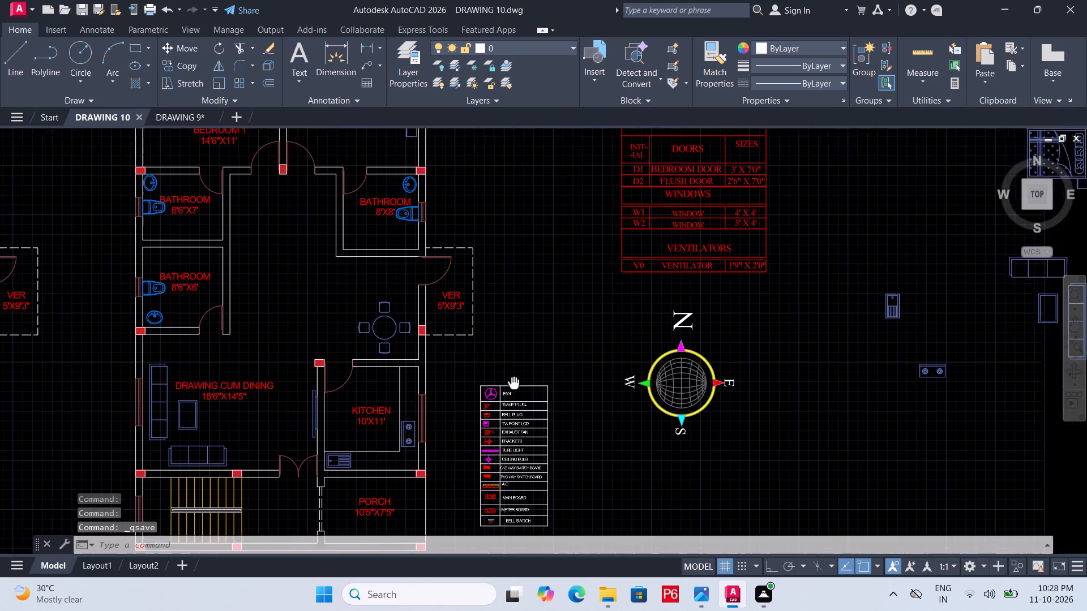
{"action": "middle_click_drag", "start_coordinate": [507, 385], "coordinate": [478, 397]}
{"action": "middle_click_drag", "start_coordinate": [696, 365], "coordinate": [485, 359]}
{"action": "middle_click_drag", "start_coordinate": [702, 307], "coordinate": [713, 355]}
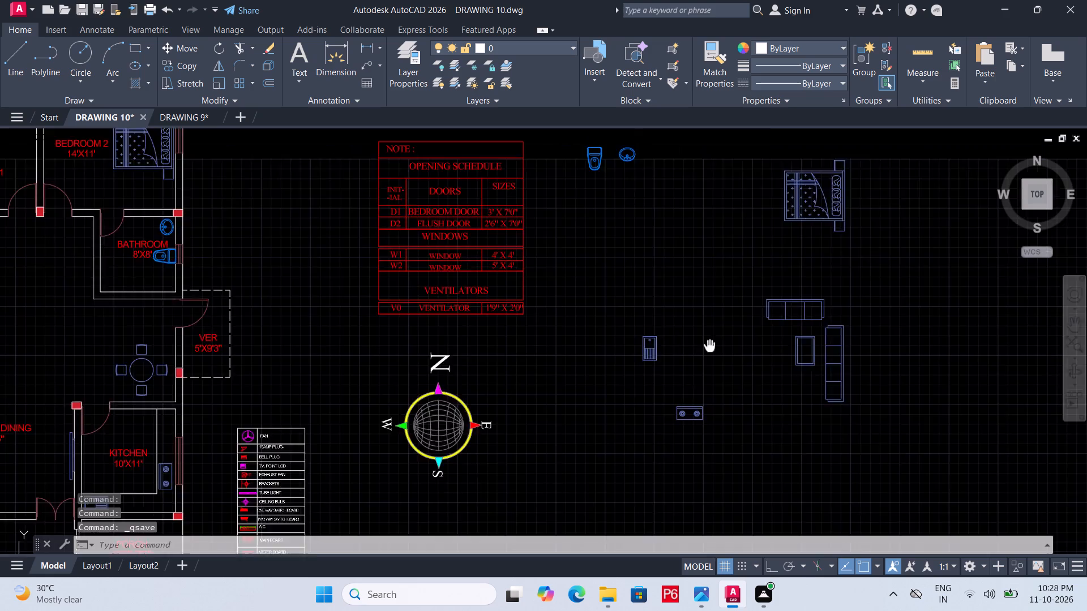
{"action": "middle_click_drag", "start_coordinate": [713, 355], "coordinate": [774, 390]}
{"action": "middle_click_drag", "start_coordinate": [626, 280], "coordinate": [672, 264]}
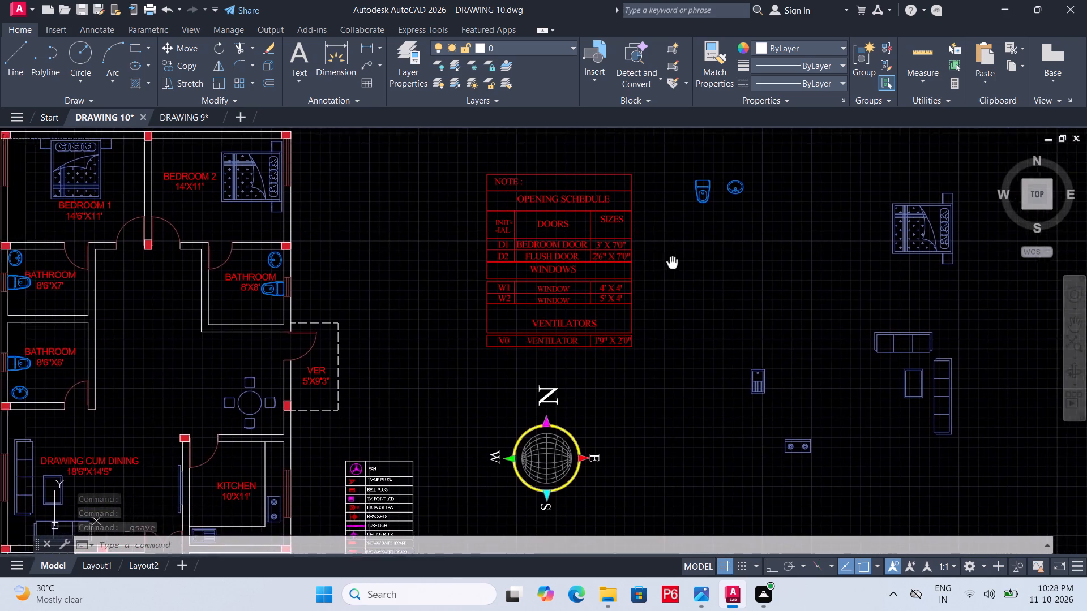
{"action": "middle_click_drag", "start_coordinate": [672, 264], "coordinate": [789, 261]}
{"action": "middle_click_drag", "start_coordinate": [423, 310], "coordinate": [611, 173]}
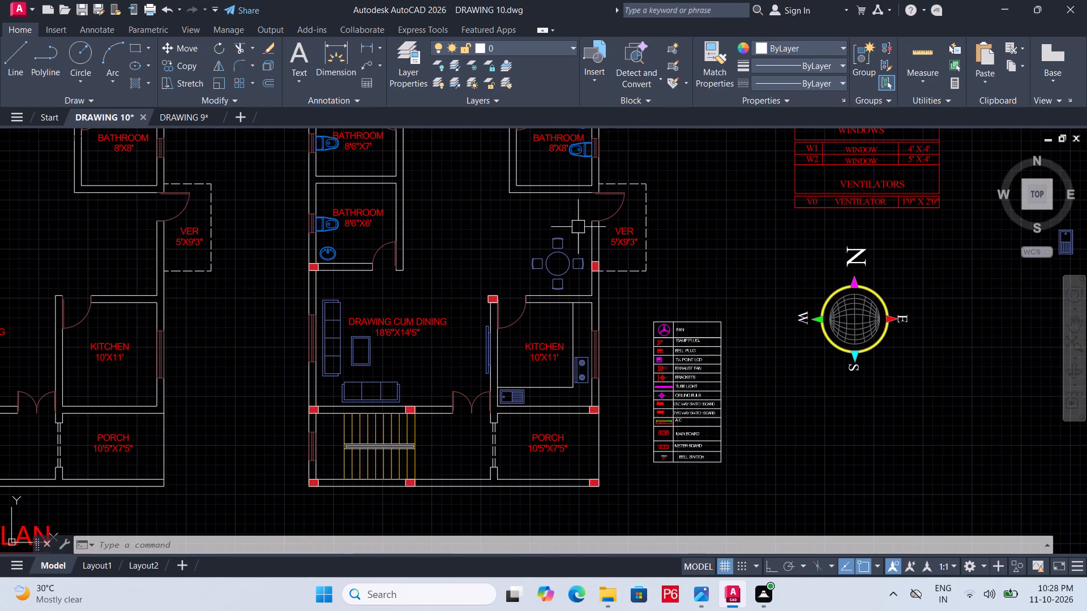
{"action": "key", "text": "ctrl+s"}
{"action": "key", "text": "ctrl+s"}
{"action": "key", "text": "ctrl+s"}
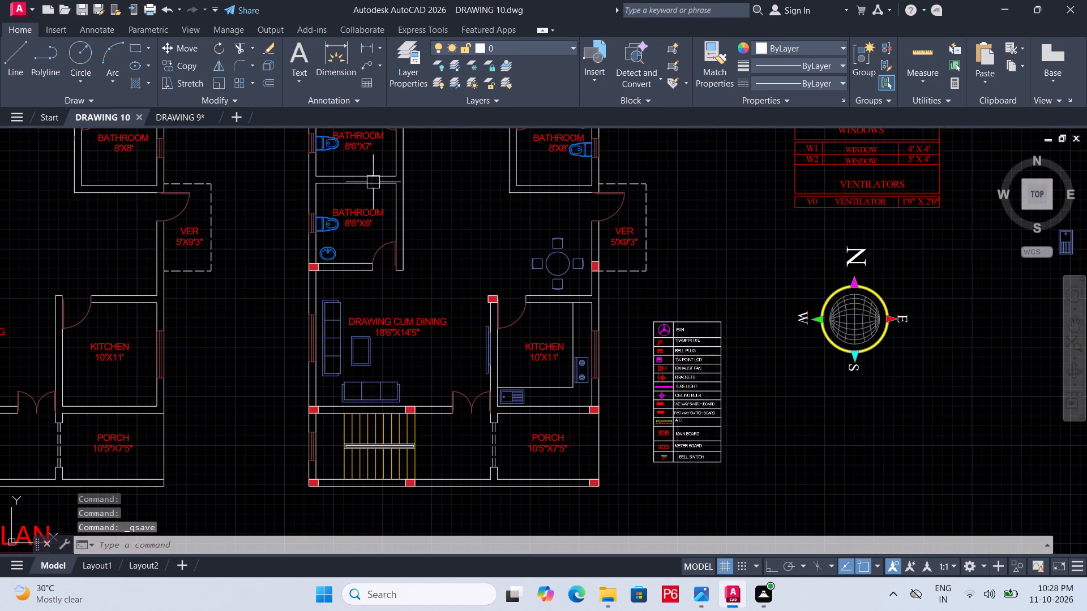
Assign the toilets and washbasins in the second plan's three bathrooms to the FURN layer, and save.
{"action": "scroll", "coordinate": [366, 210], "scroll_direction": "up", "scroll_amount": 1}
{"action": "middle_click_drag", "start_coordinate": [366, 210], "coordinate": [465, 279]}
{"action": "scroll", "coordinate": [366, 210], "scroll_direction": "down", "scroll_amount": 1}
{"action": "left_click", "coordinate": [426, 296]}
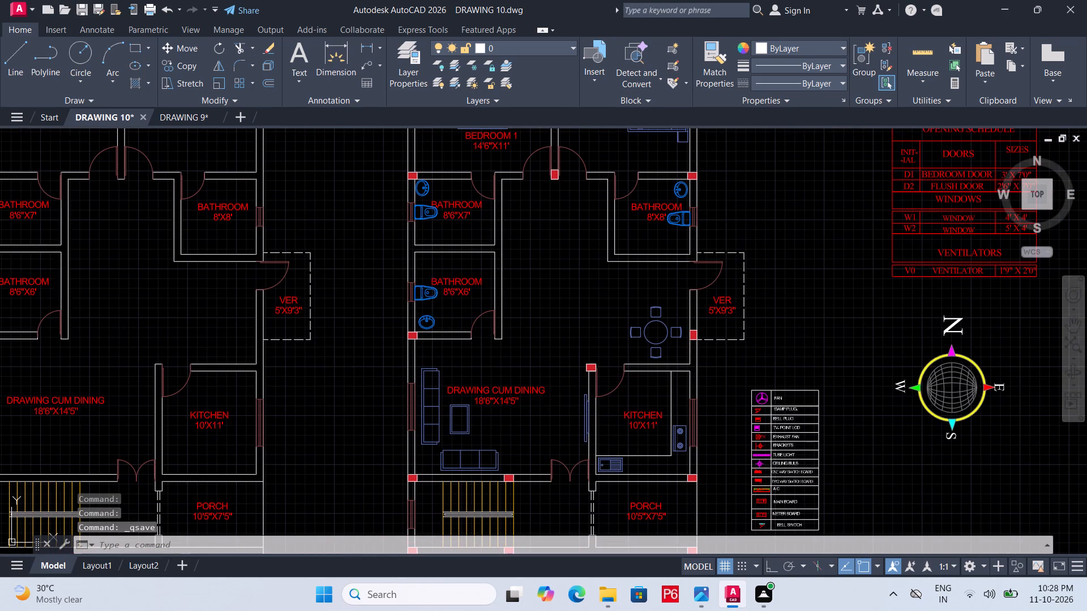
{"action": "left_click", "coordinate": [434, 319]}
{"action": "left_click", "coordinate": [426, 214]}
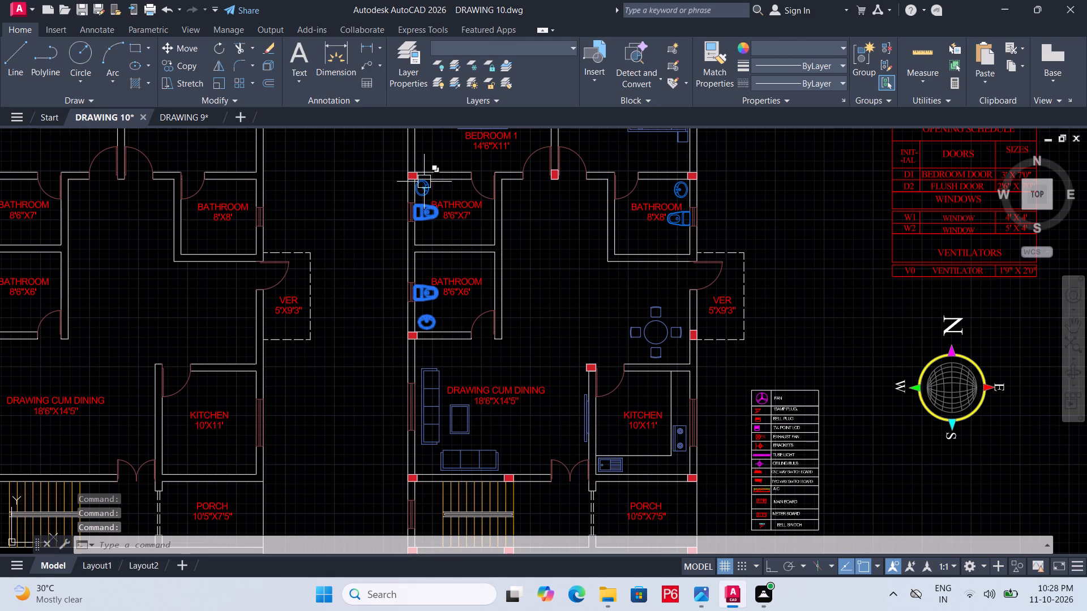
{"action": "left_click", "coordinate": [423, 195]}
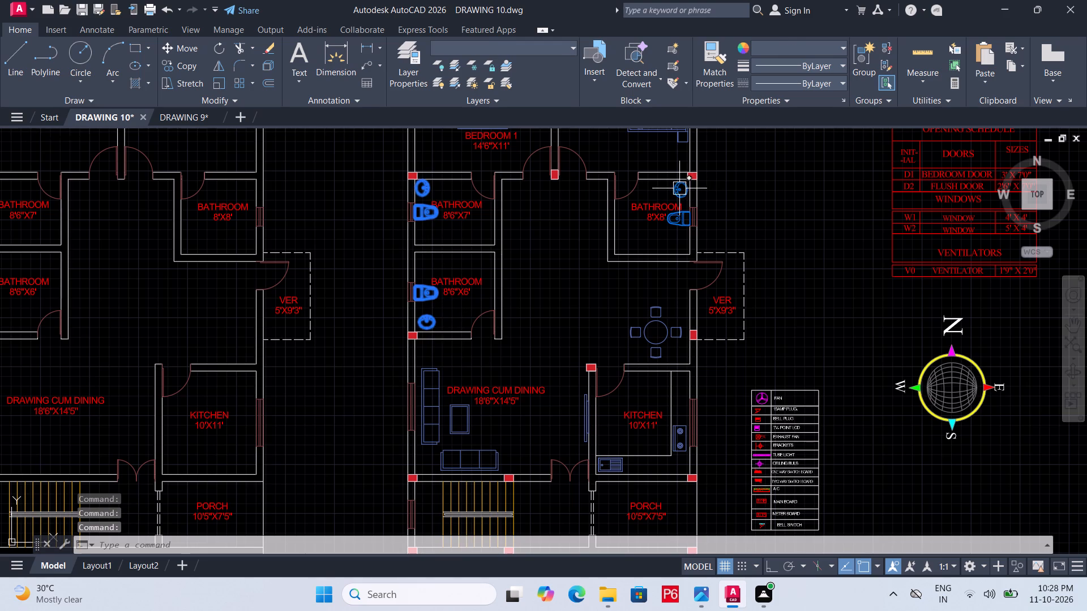
{"action": "left_click", "coordinate": [679, 188]}
{"action": "left_click", "coordinate": [682, 225]}
{"action": "left_click", "coordinate": [533, 49]}
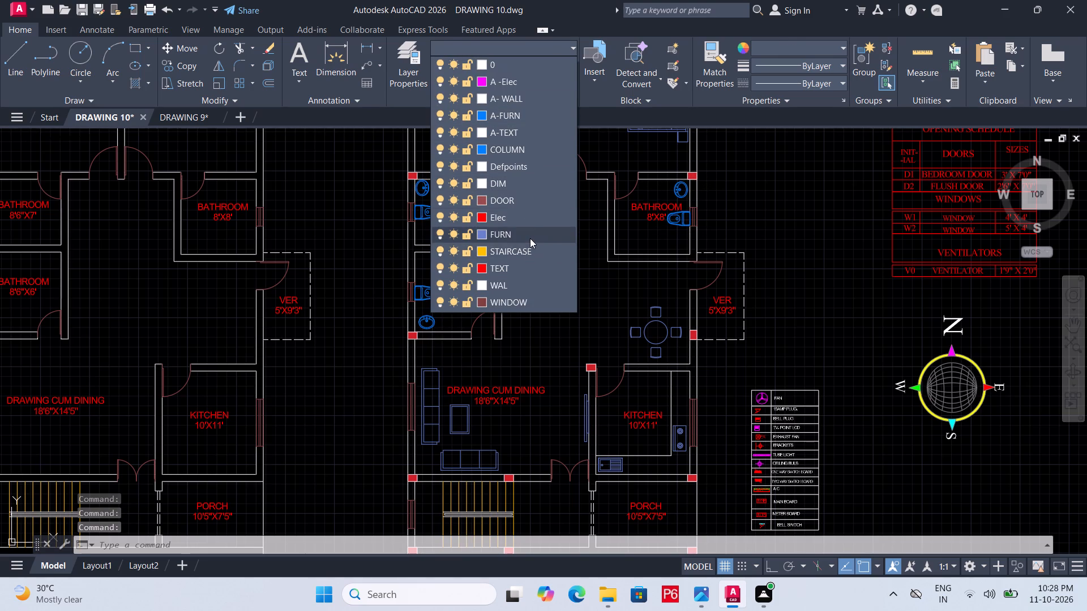
{"action": "left_click", "coordinate": [530, 238]}
{"action": "key", "text": "Escape"}
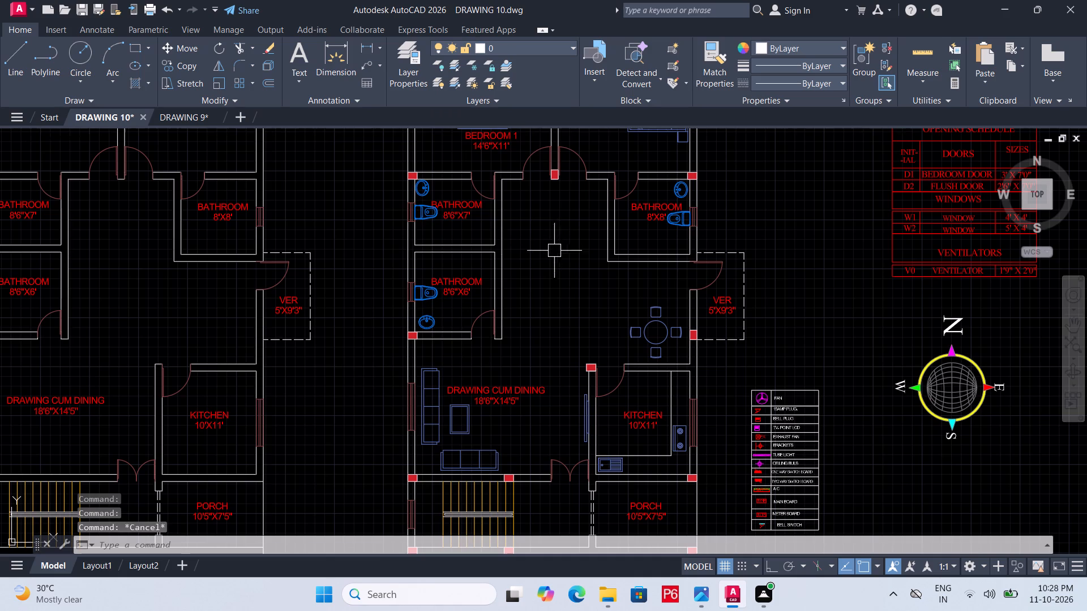
{"action": "key", "text": "ctrl+s"}
{"action": "key", "text": "ctrl+s"}
{"action": "key", "text": "ctrl+s"}
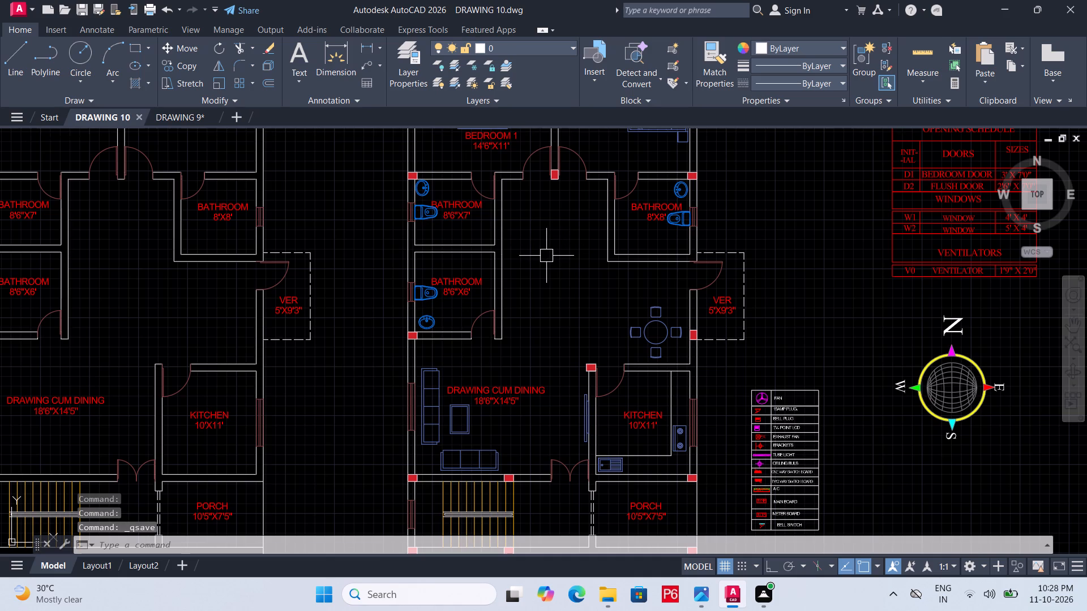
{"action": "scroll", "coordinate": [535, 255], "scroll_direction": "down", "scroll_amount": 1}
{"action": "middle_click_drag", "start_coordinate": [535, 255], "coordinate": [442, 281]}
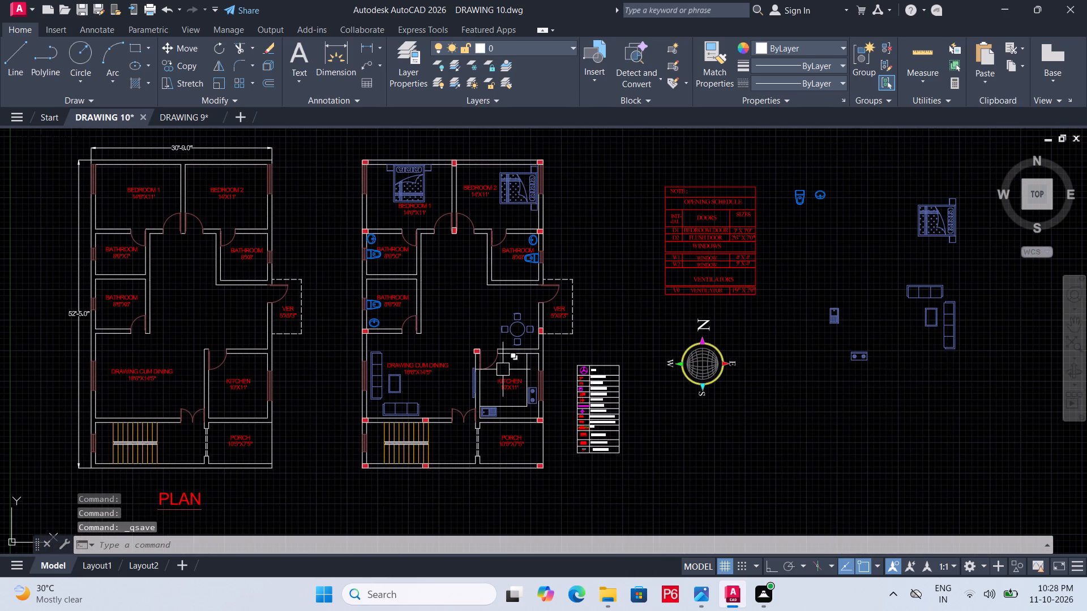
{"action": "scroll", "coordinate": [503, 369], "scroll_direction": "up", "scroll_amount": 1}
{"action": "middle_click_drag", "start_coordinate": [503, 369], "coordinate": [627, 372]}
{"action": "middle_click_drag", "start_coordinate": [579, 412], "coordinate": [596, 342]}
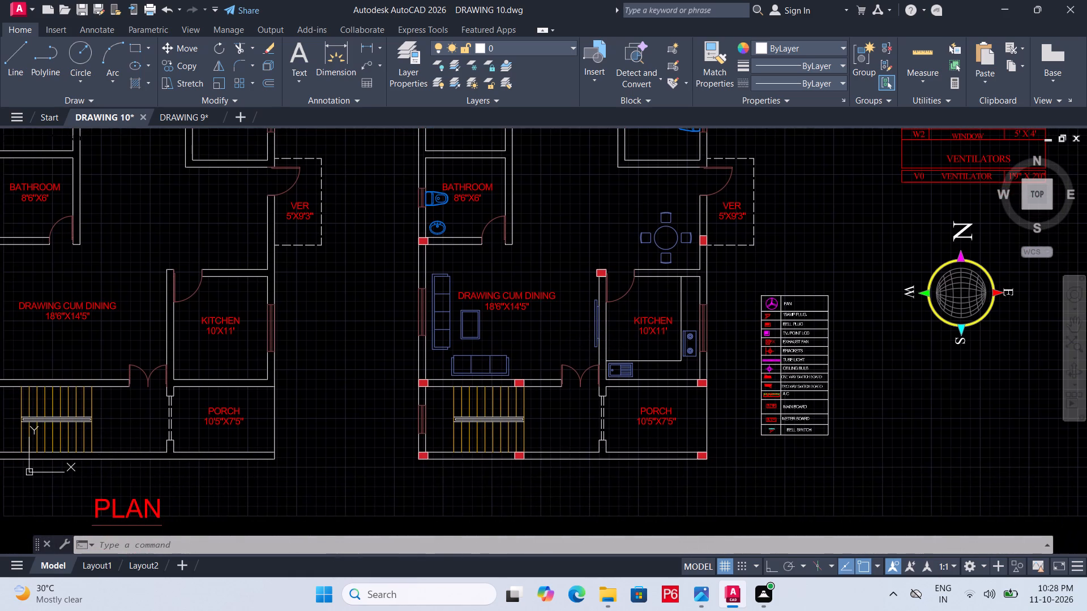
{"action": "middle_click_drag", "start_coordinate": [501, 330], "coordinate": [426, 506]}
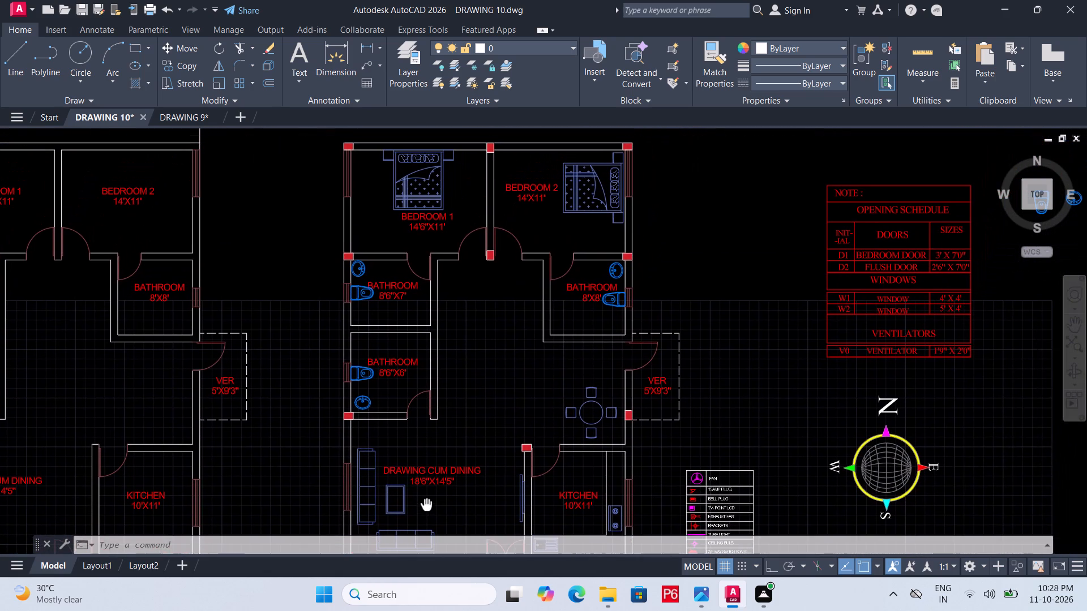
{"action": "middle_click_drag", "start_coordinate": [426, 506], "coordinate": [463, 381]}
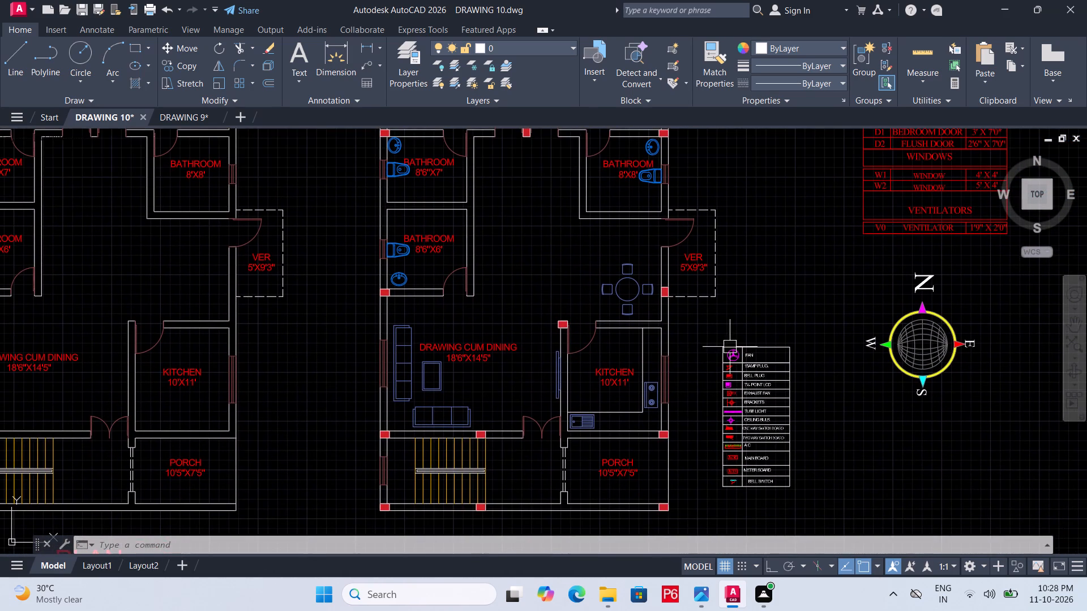
Save the drawing with the furnished second plan.
{"action": "middle_click_drag", "start_coordinate": [714, 356], "coordinate": [628, 296]}
{"action": "scroll", "coordinate": [626, 309], "scroll_direction": "down", "scroll_amount": 1}
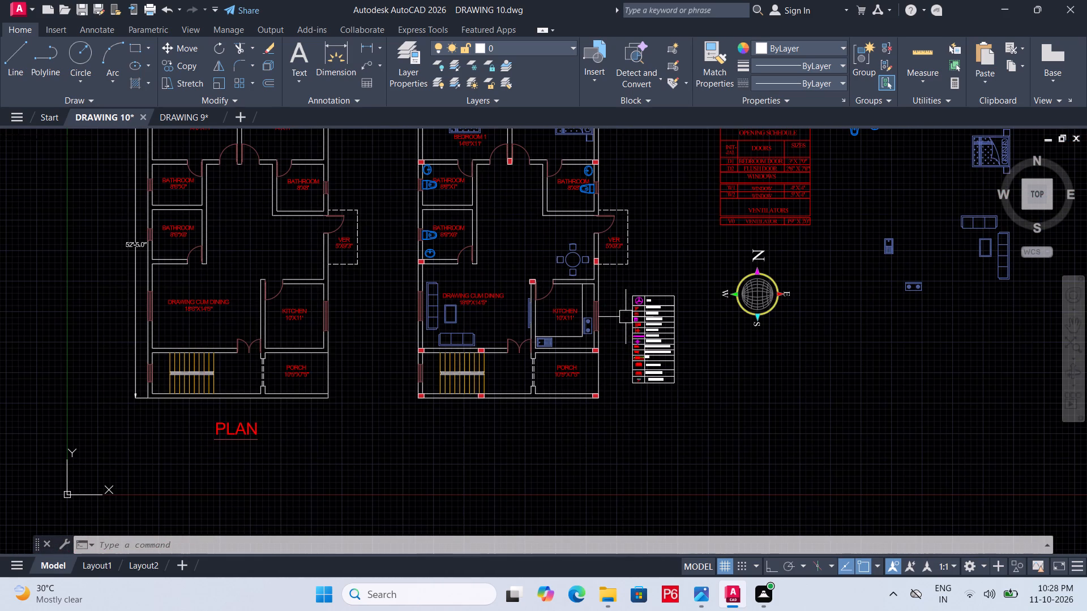
{"action": "middle_click_drag", "start_coordinate": [614, 332], "coordinate": [550, 338]}
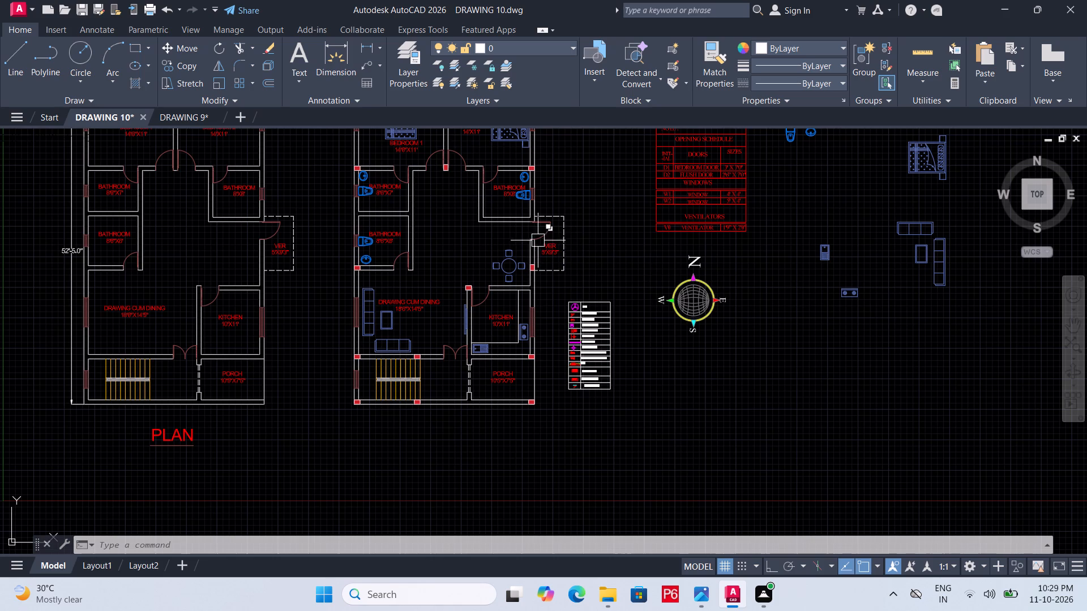
{"action": "key", "text": "ctrl+s"}
{"action": "key", "text": "ctrl+s"}
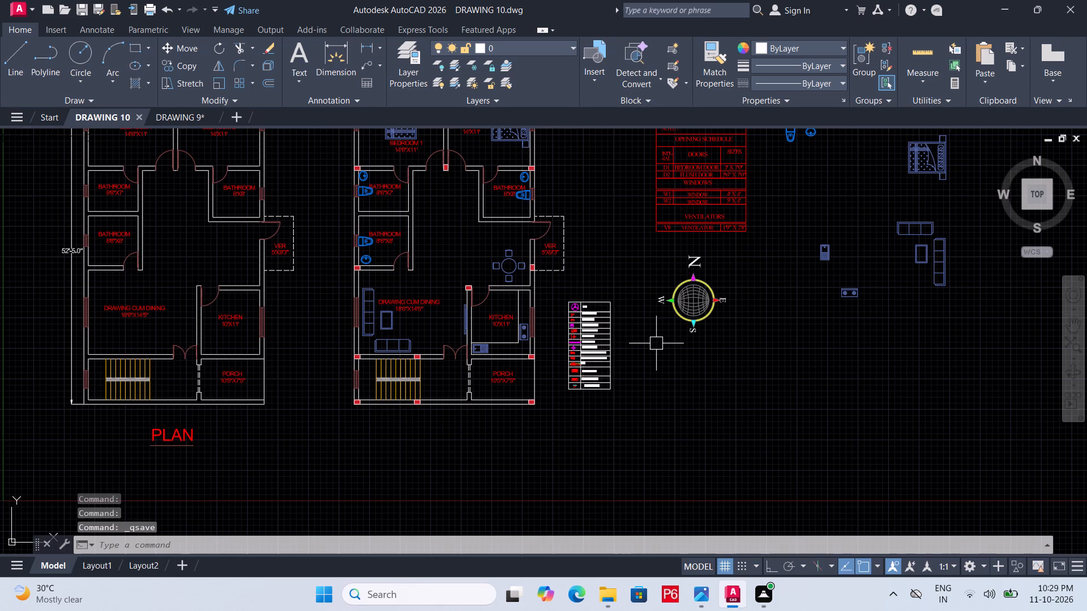
{"action": "key", "text": "ctrl+s"}
{"action": "middle_click_drag", "start_coordinate": [523, 416], "coordinate": [585, 448]}
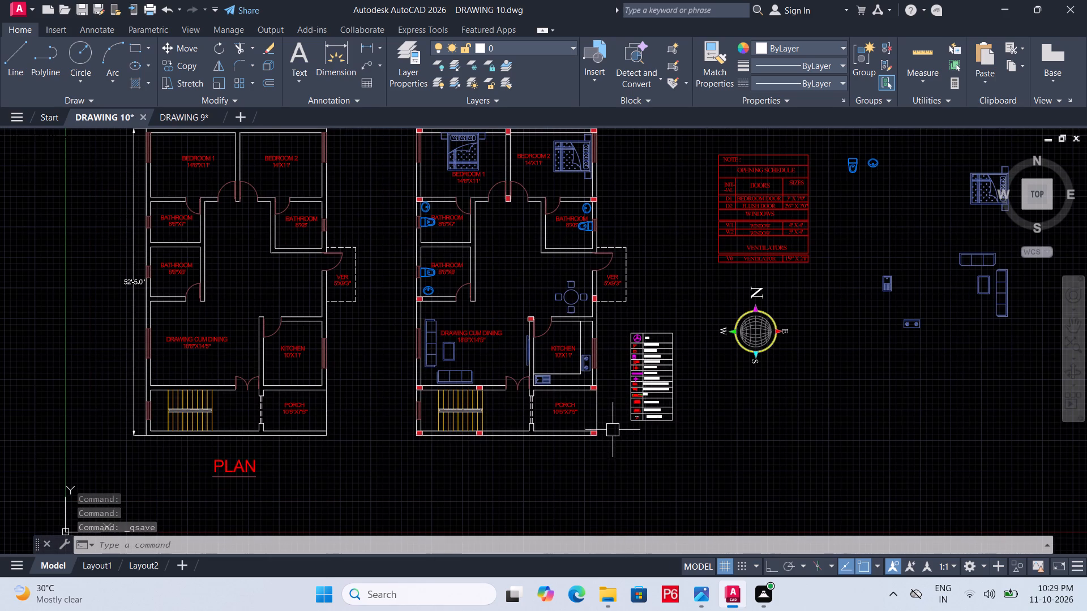
{"action": "key", "text": "ctrl+s"}
{"action": "key", "text": "ctrl+s"}
{"action": "key", "text": "ctrl+s"}
{"action": "key", "text": "ctrl+s"}
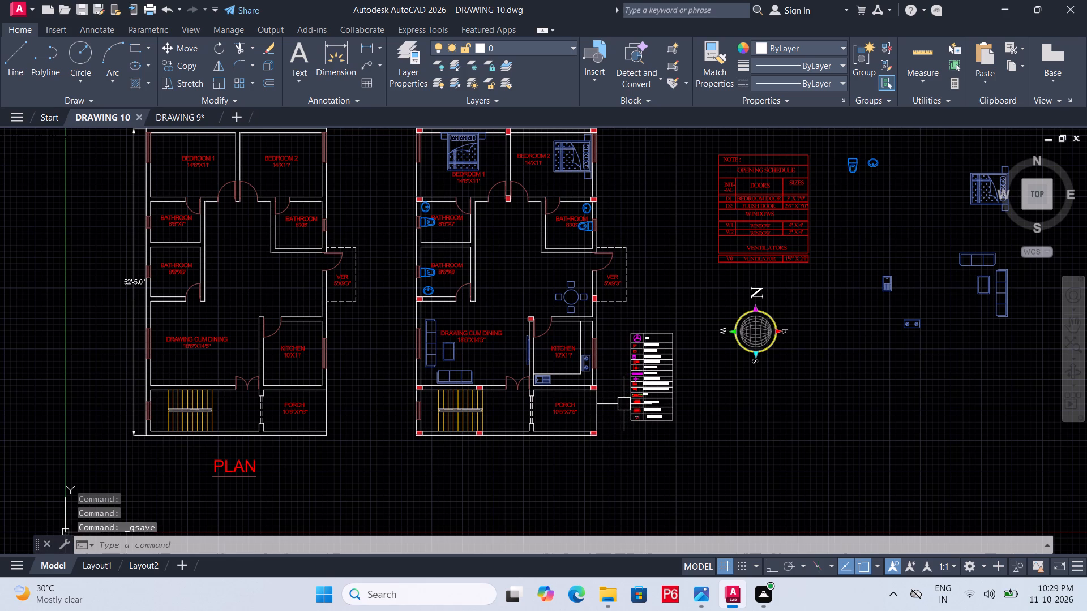
Scale the opening schedule and the north compass down together to roughly two-thirds size, based at the schedule's lower-left corner.
{"action": "scroll", "coordinate": [769, 327], "scroll_direction": "up", "scroll_amount": 1}
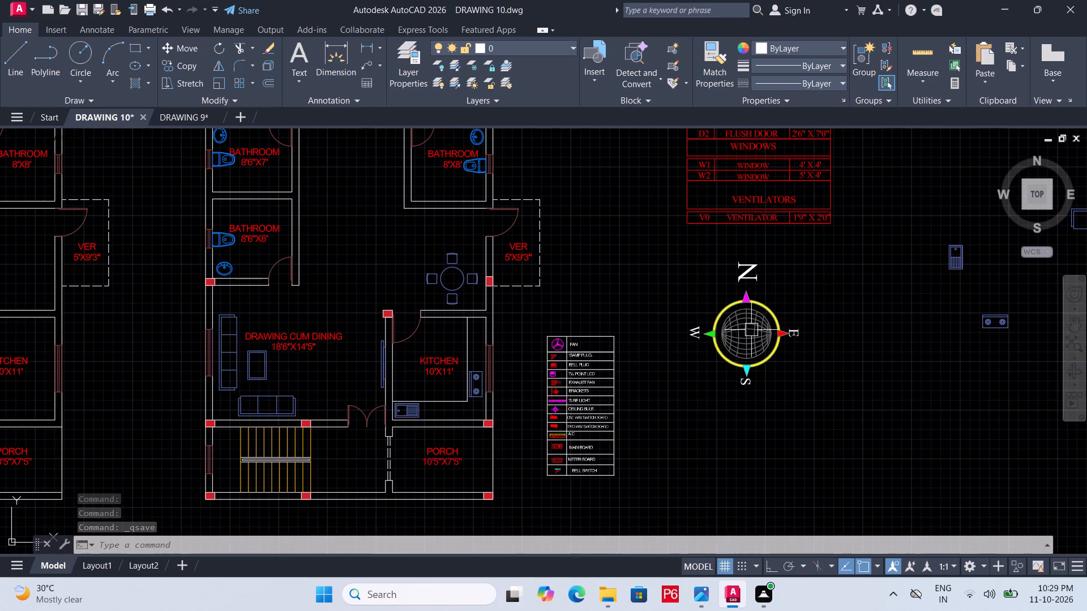
{"action": "left_click", "coordinate": [738, 333]}
{"action": "scroll", "coordinate": [738, 333], "scroll_direction": "down", "scroll_amount": 1}
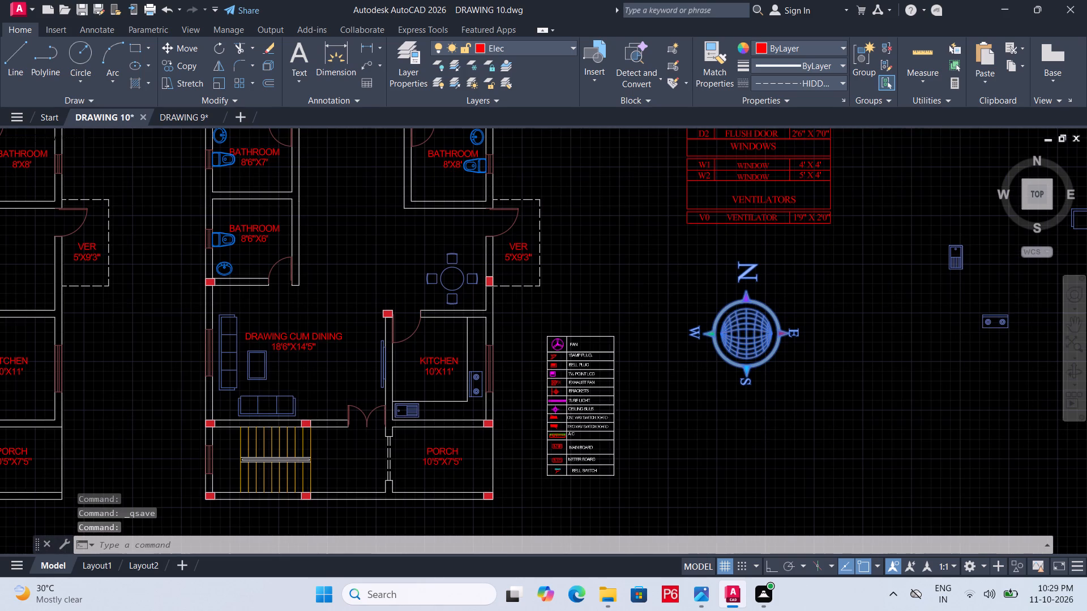
{"action": "middle_click_drag", "start_coordinate": [730, 229], "coordinate": [733, 301]}
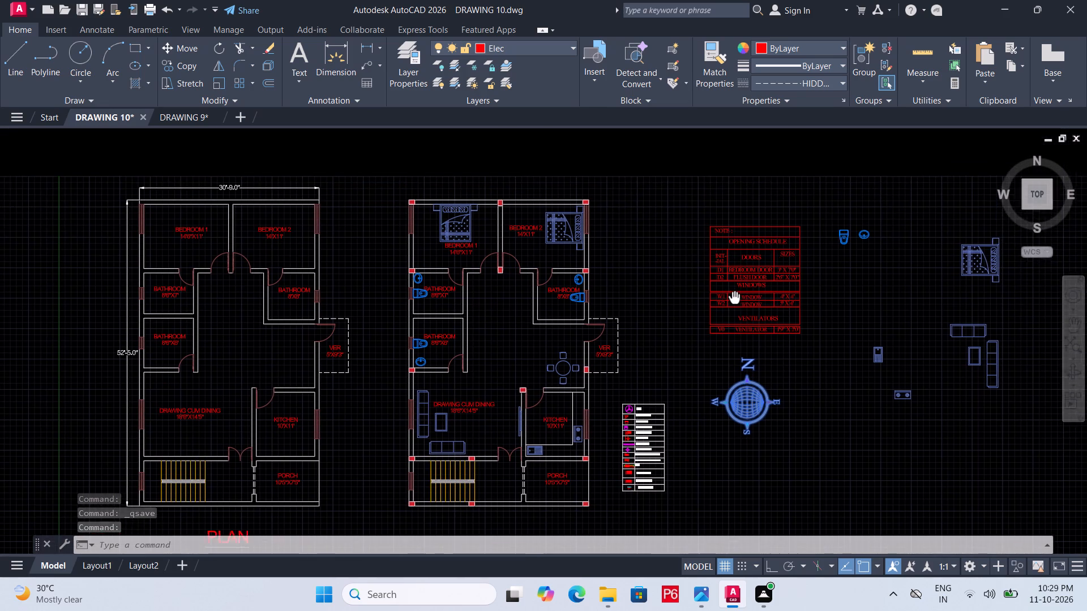
{"action": "middle_click_drag", "start_coordinate": [733, 301], "coordinate": [677, 291]}
{"action": "scroll", "coordinate": [643, 215], "scroll_direction": "up", "scroll_amount": 1}
{"action": "left_click", "coordinate": [634, 216]}
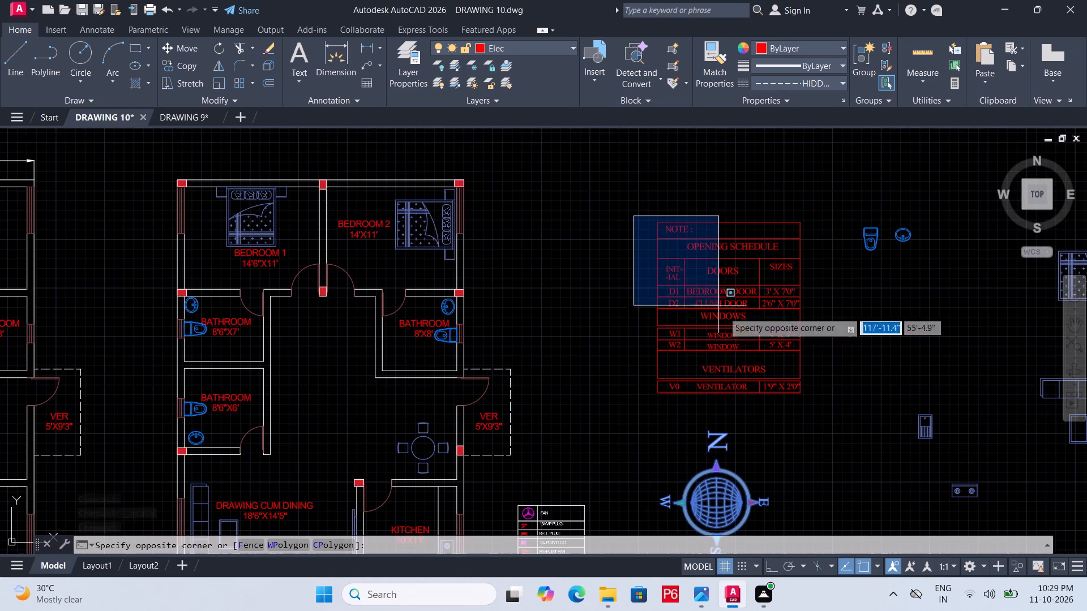
{"action": "left_click", "coordinate": [810, 411]}
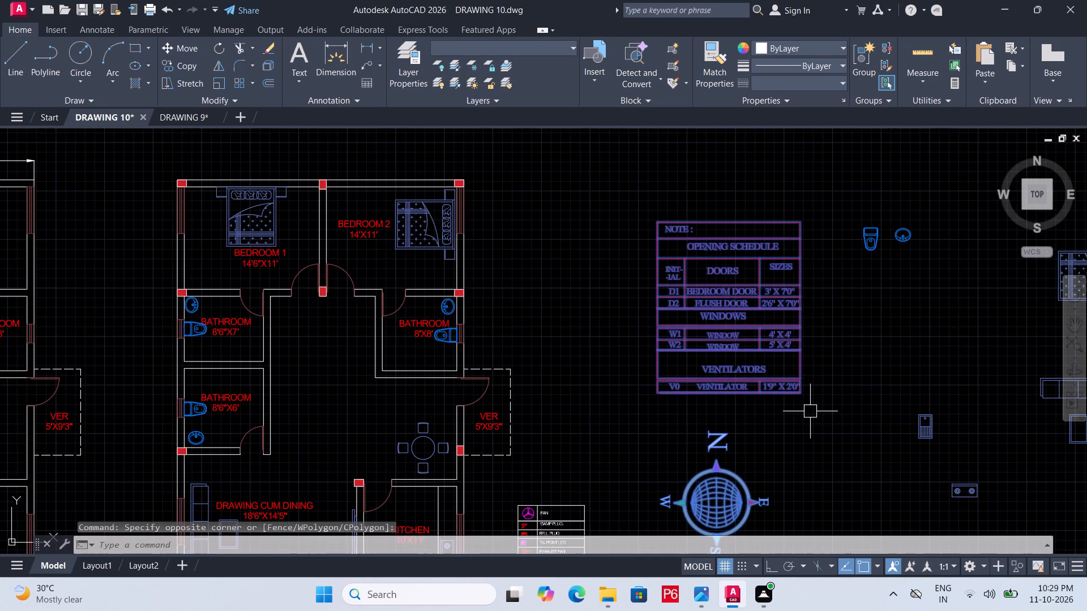
{"action": "type", "text": "SC"}
{"action": "key", "text": "space"}
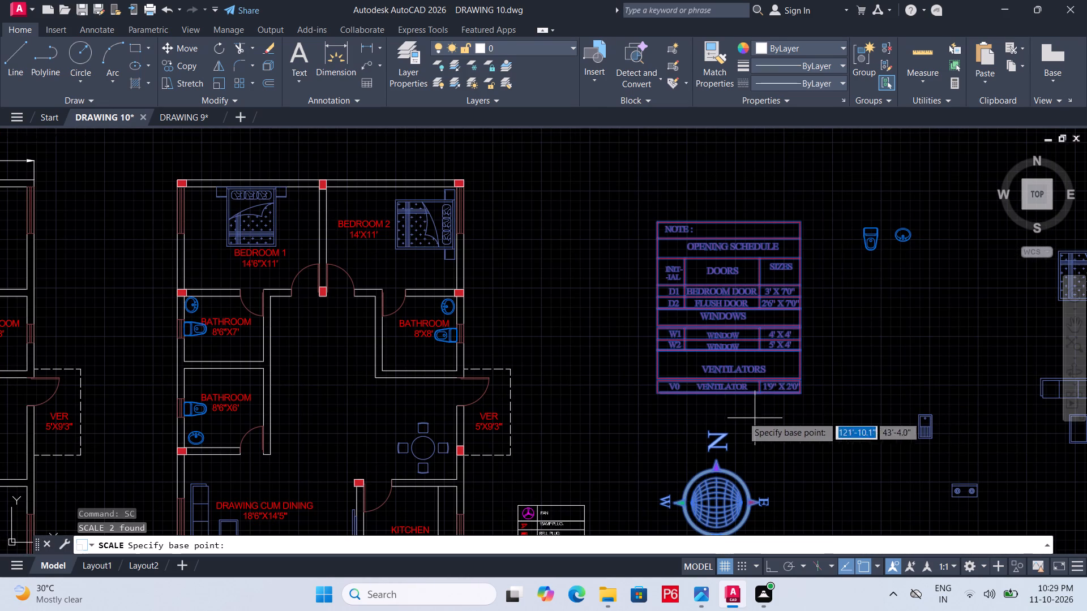
{"action": "left_click", "coordinate": [654, 397]}
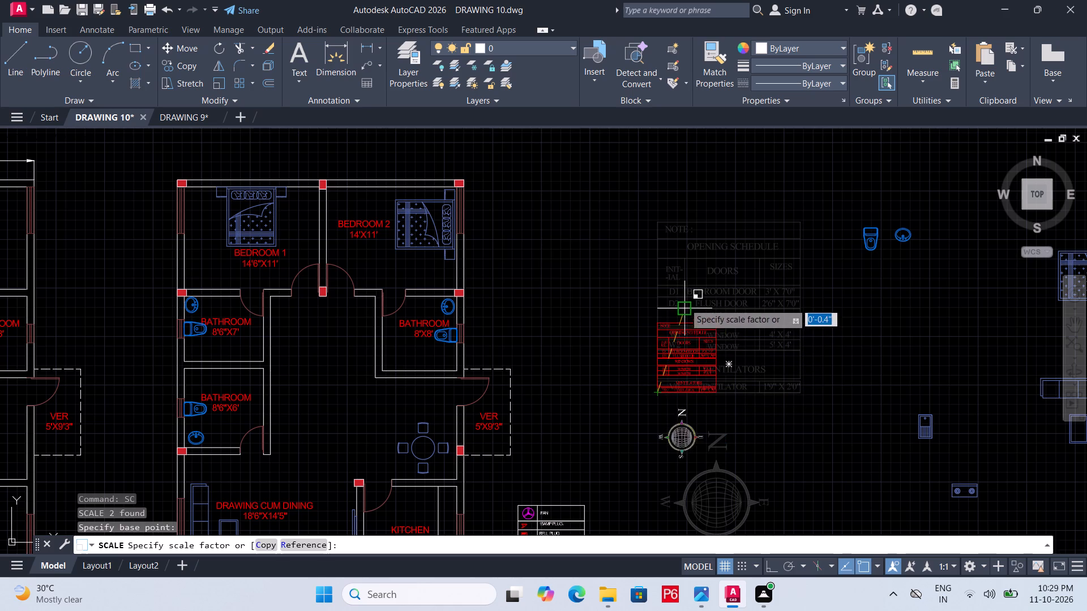
{"action": "left_click", "coordinate": [700, 260]}
Move the opening schedule closer to the second plan, beside BEDROOM 2 and the 8'X8' BATHROOM.
{"action": "middle_click_drag", "start_coordinate": [661, 382], "coordinate": [686, 268]}
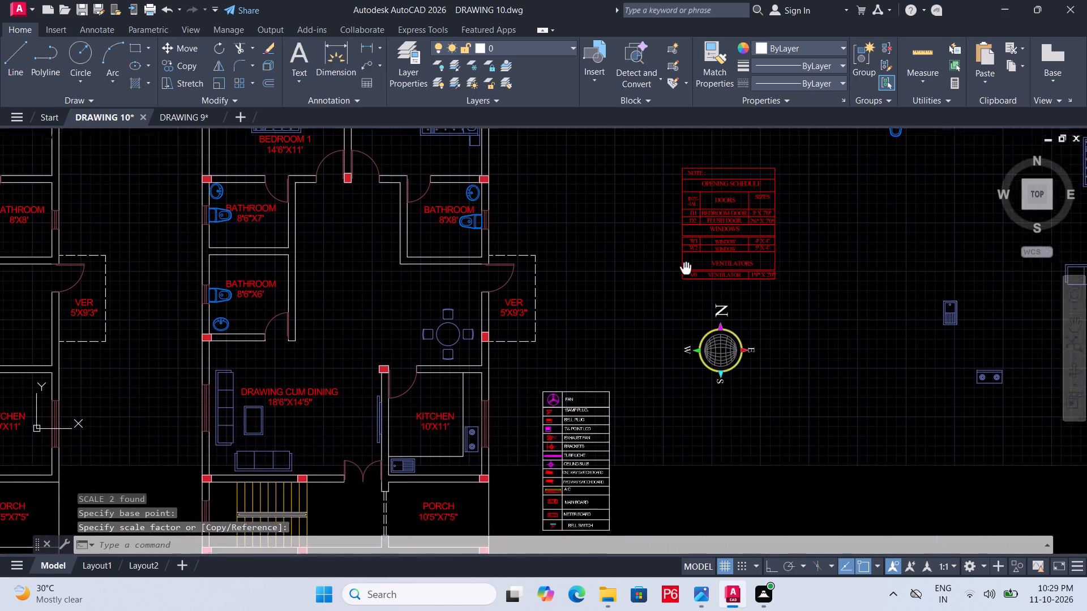
{"action": "middle_click_drag", "start_coordinate": [686, 268], "coordinate": [688, 288]}
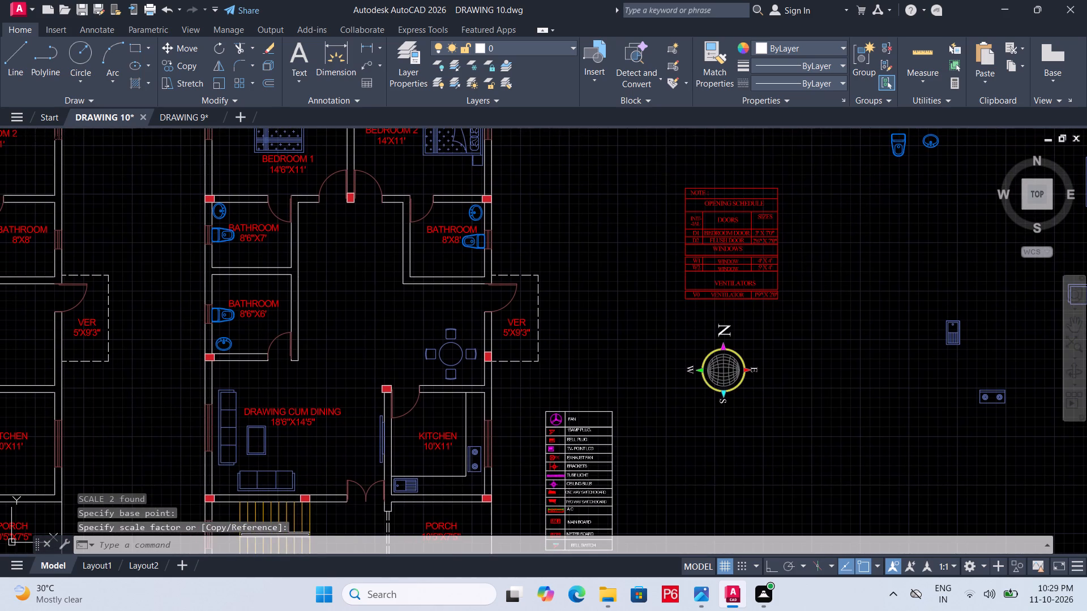
{"action": "left_click", "coordinate": [665, 165]}
{"action": "left_click", "coordinate": [808, 300]}
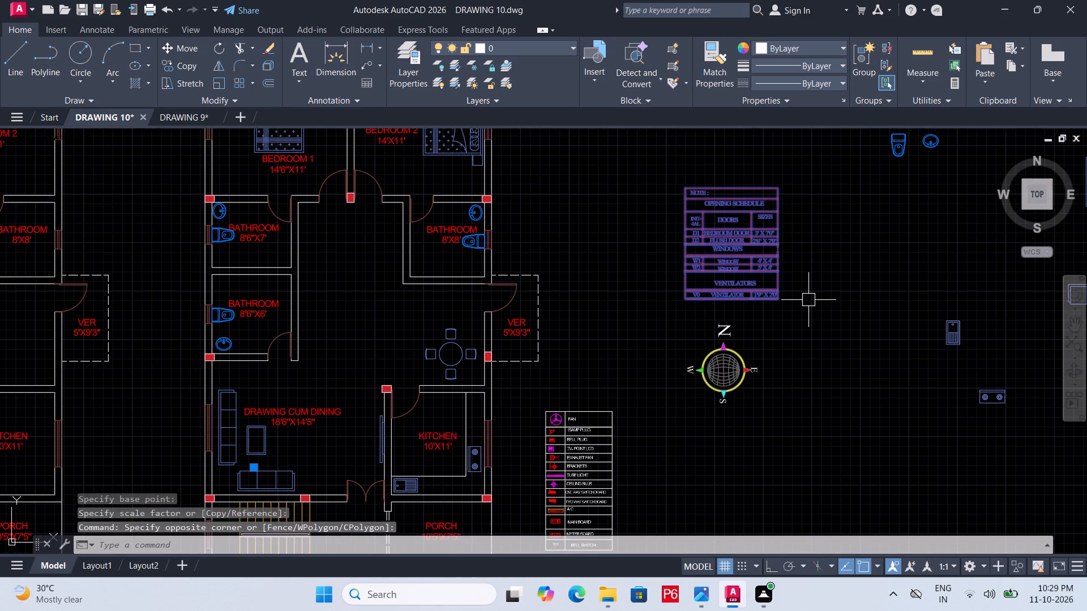
{"action": "key", "text": "m"}
{"action": "key", "text": "space"}
{"action": "left_click", "coordinate": [784, 300]}
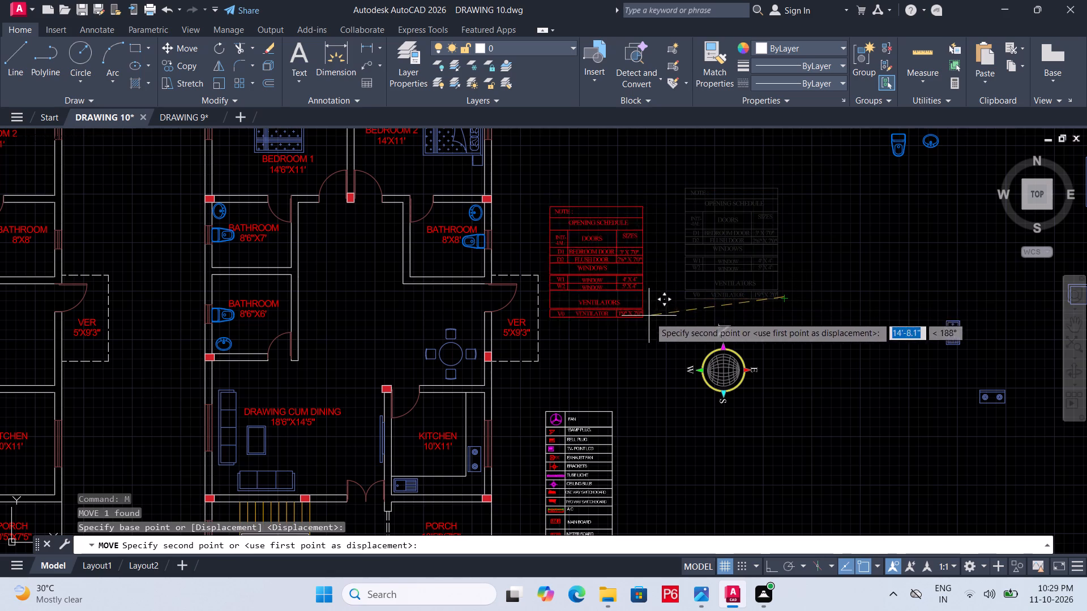
{"action": "middle_click_drag", "start_coordinate": [673, 272], "coordinate": [690, 338]}
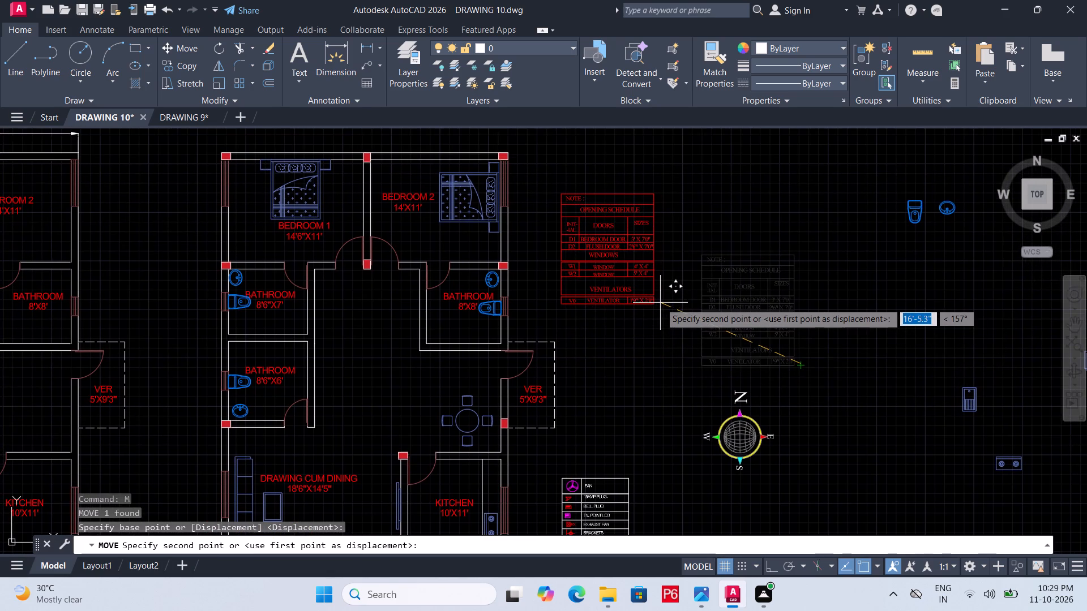
{"action": "left_click", "coordinate": [660, 303]}
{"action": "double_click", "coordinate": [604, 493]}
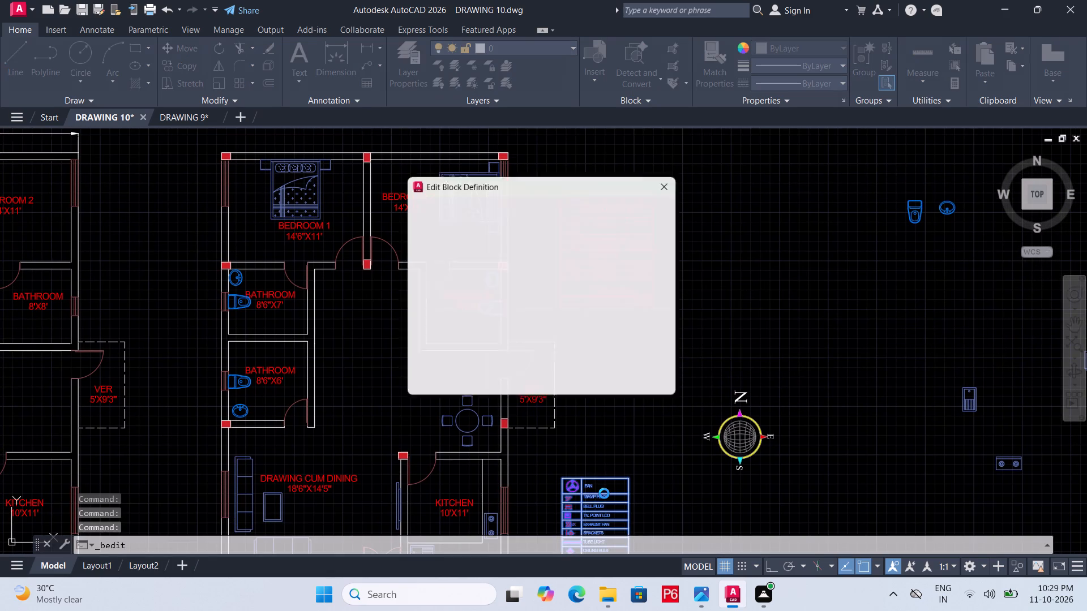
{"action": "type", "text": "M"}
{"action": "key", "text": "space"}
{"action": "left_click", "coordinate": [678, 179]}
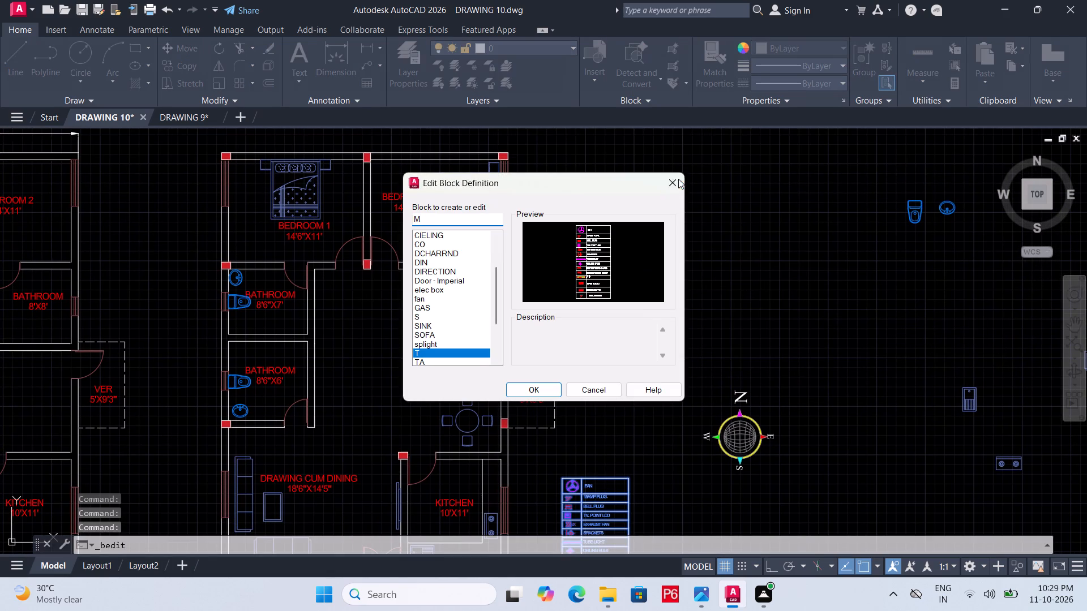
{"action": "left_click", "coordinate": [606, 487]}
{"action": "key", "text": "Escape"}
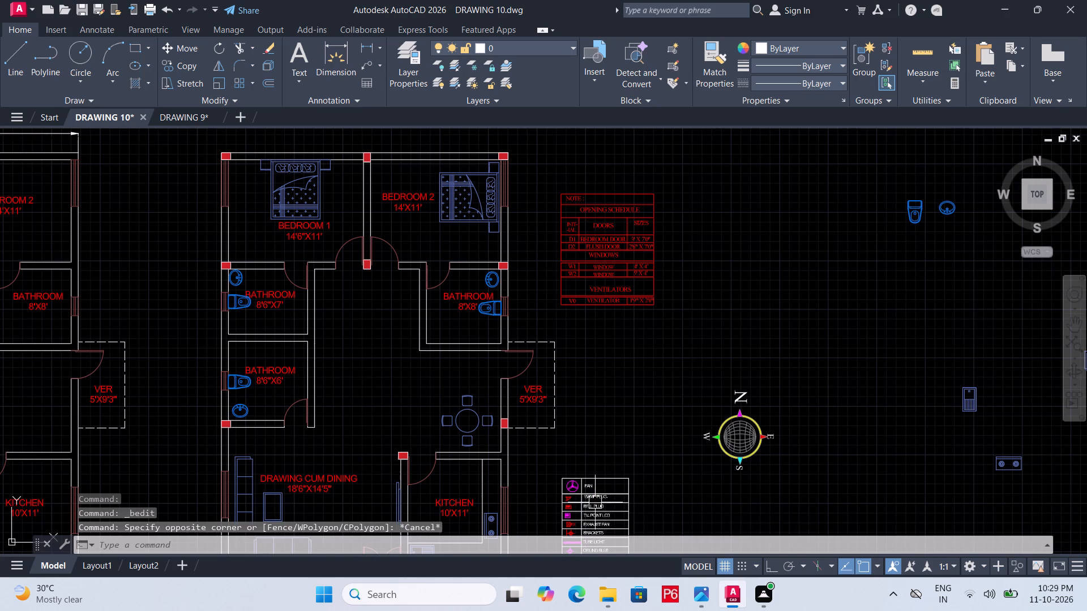
Move the electrical legend up to just below the opening schedule, beside the VER area, and save the drawing.
{"action": "left_click", "coordinate": [595, 502]}
{"action": "type", "text": "M"}
{"action": "key", "text": "space"}
{"action": "left_click", "coordinate": [598, 499]}
{"action": "left_click_drag", "start_coordinate": [598, 499], "coordinate": [619, 478]}
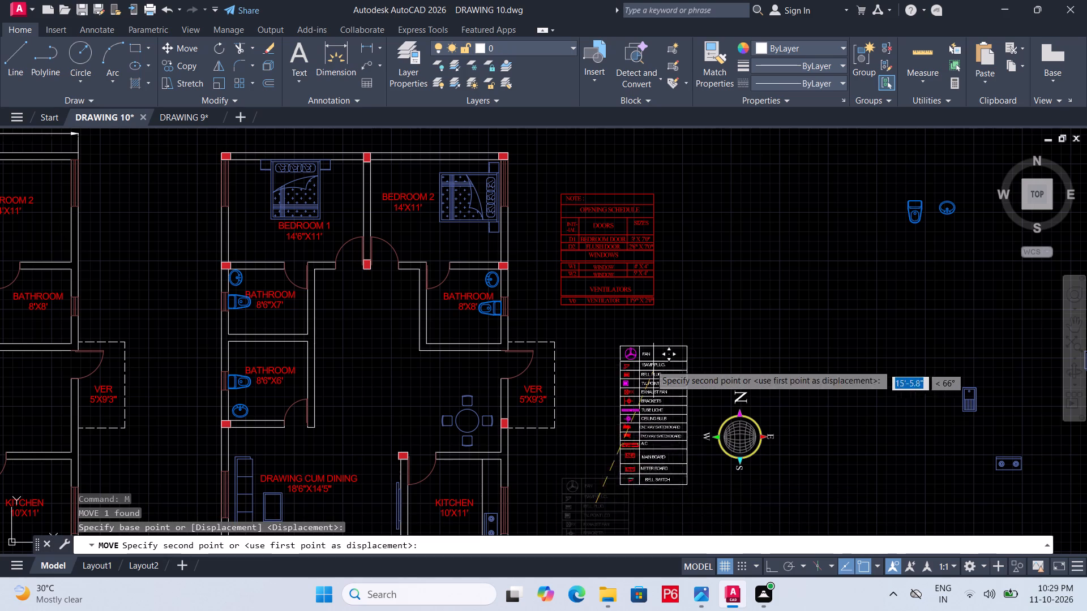
{"action": "left_click", "coordinate": [607, 348]}
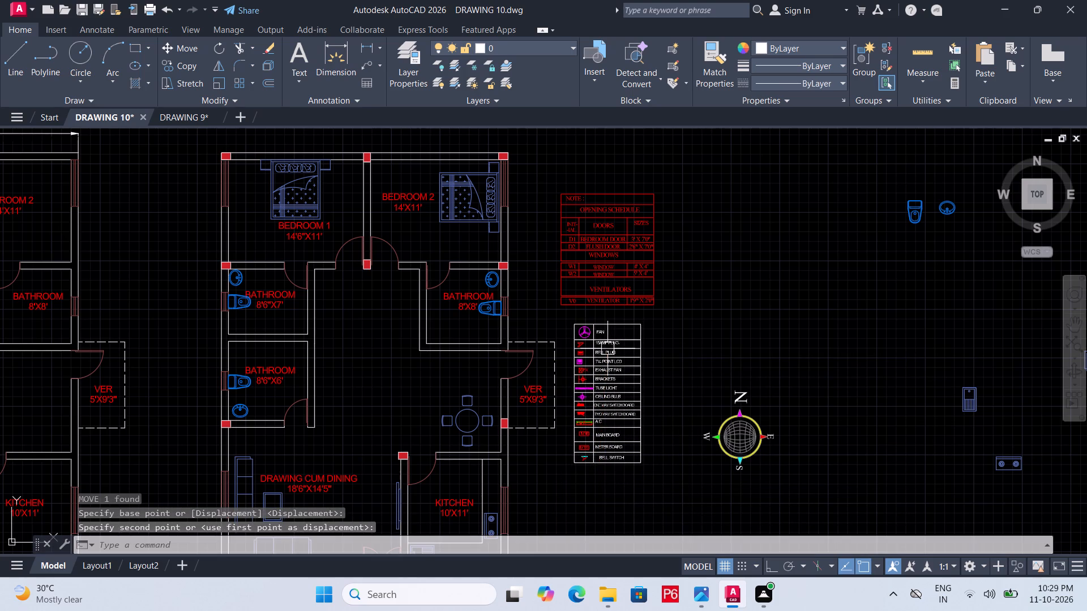
{"action": "key", "text": "Escape"}
{"action": "key", "text": "ctrl+s"}
{"action": "key", "text": "ctrl+s"}
{"action": "key", "text": "ctrl+s"}
{"action": "key", "text": "ctrl+s"}
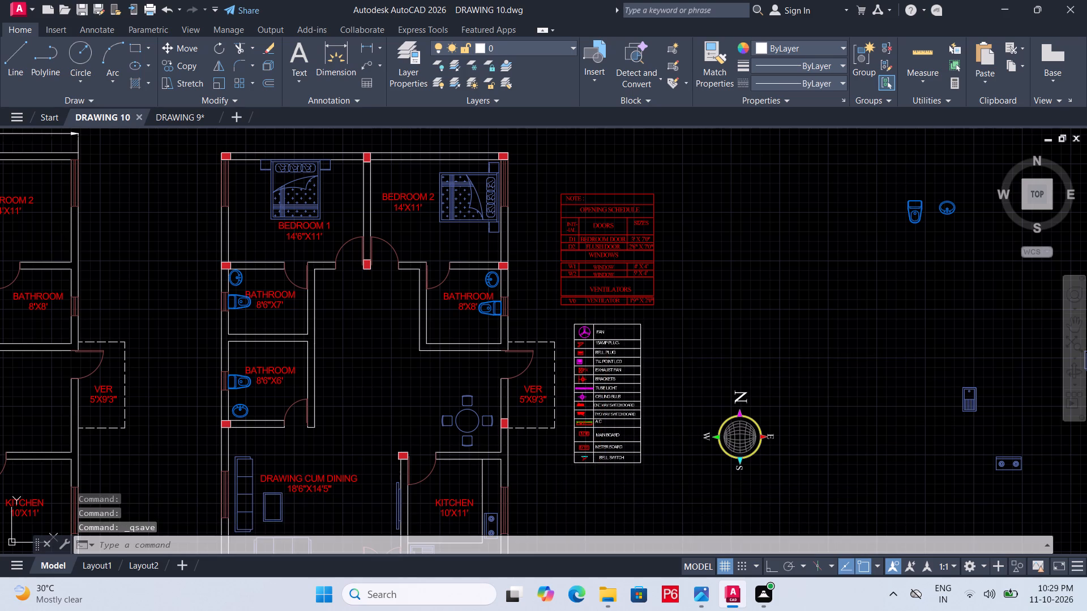
Move the north compass to just below the electrical legend, beside the KITCHEN, and save the drawing.
{"action": "scroll", "coordinate": [580, 256], "scroll_direction": "up", "scroll_amount": 2}
{"action": "middle_click_drag", "start_coordinate": [581, 279], "coordinate": [611, 347]}
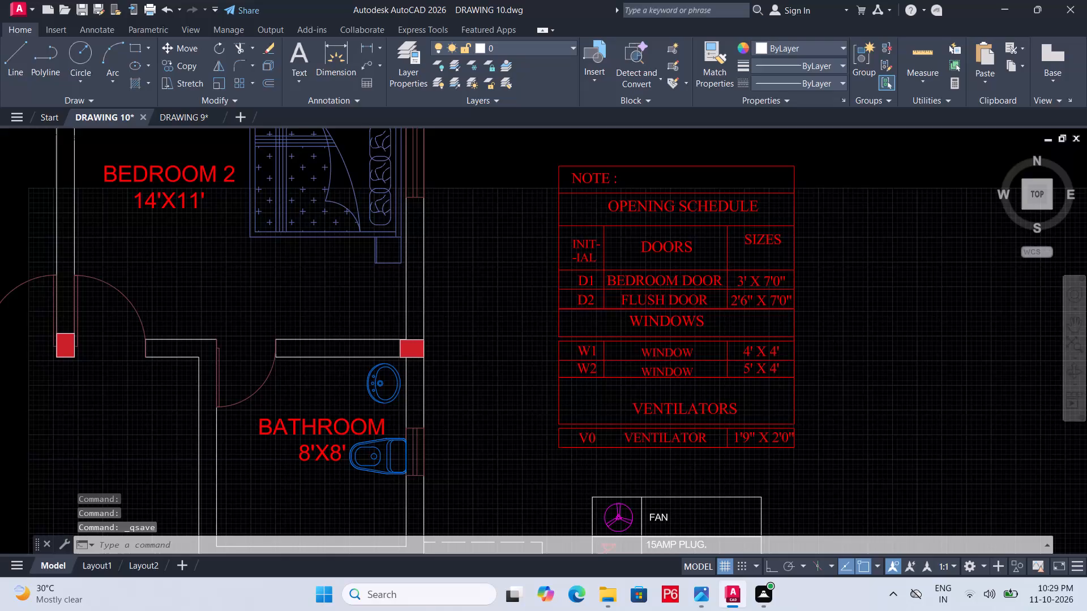
{"action": "scroll", "coordinate": [711, 348], "scroll_direction": "down", "scroll_amount": 1}
{"action": "middle_click_drag", "start_coordinate": [703, 337], "coordinate": [661, 216]}
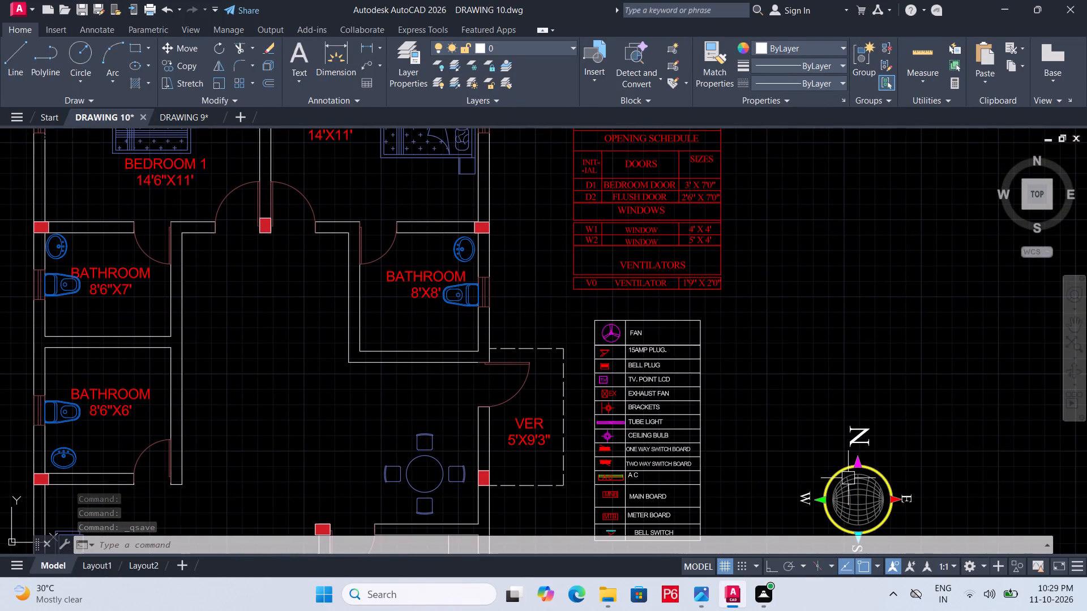
{"action": "left_click", "coordinate": [857, 486]}
{"action": "middle_click_drag", "start_coordinate": [785, 365], "coordinate": [781, 89]}
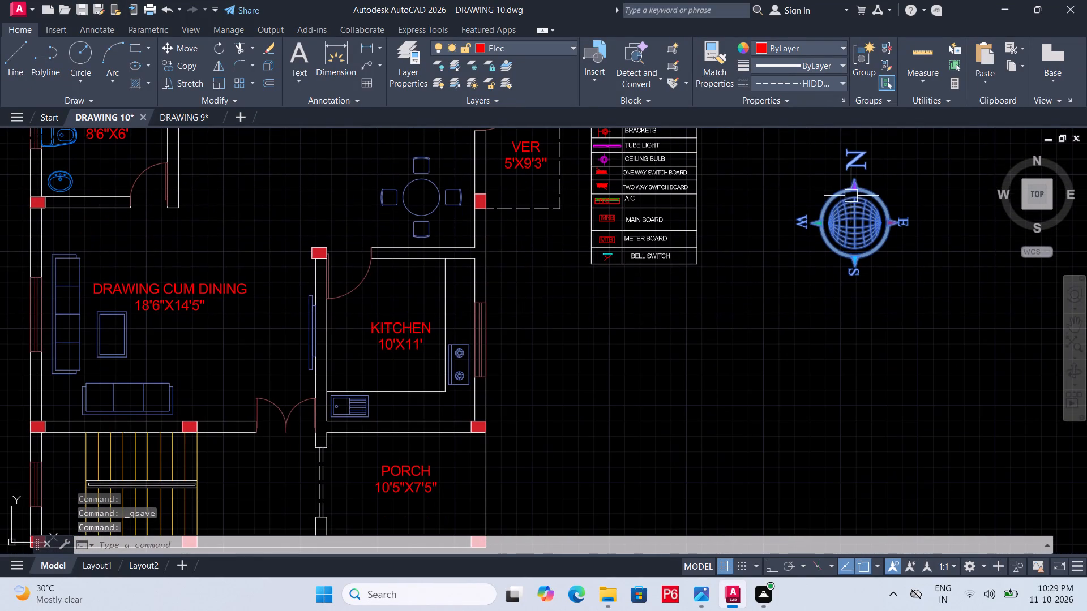
{"action": "key", "text": "m"}
{"action": "key", "text": "space"}
{"action": "left_click", "coordinate": [859, 210]}
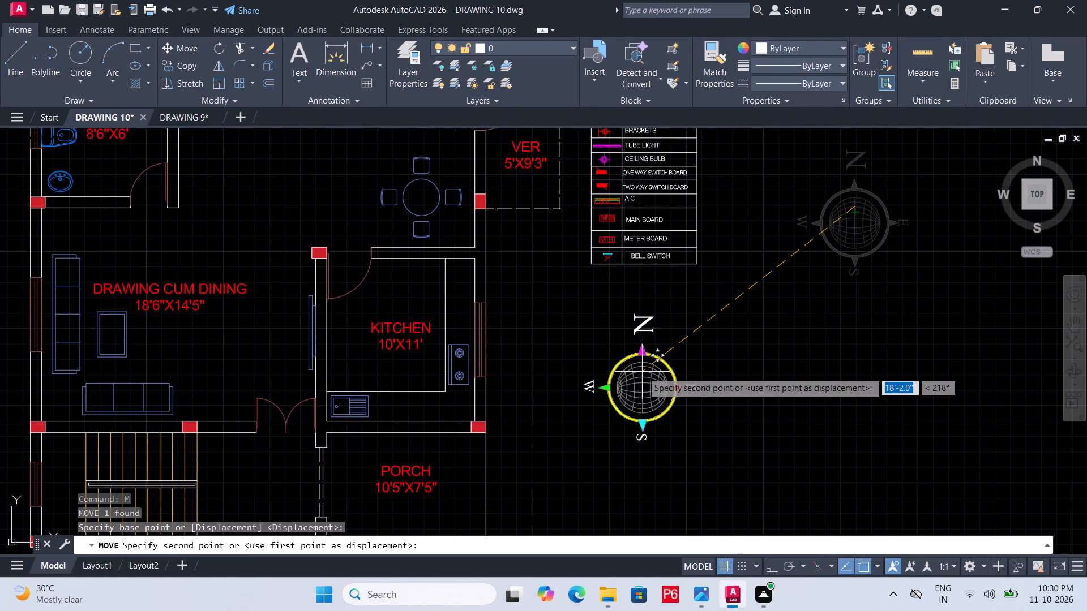
{"action": "left_click", "coordinate": [643, 372]}
{"action": "middle_click_drag", "start_coordinate": [712, 442], "coordinate": [707, 471]}
{"action": "scroll", "coordinate": [712, 442], "scroll_direction": "down", "scroll_amount": 1}
{"action": "key", "text": "Escape"}
{"action": "key", "text": "ctrl+s"}
{"action": "key", "text": "ctrl+s"}
{"action": "key", "text": "ctrl+s"}
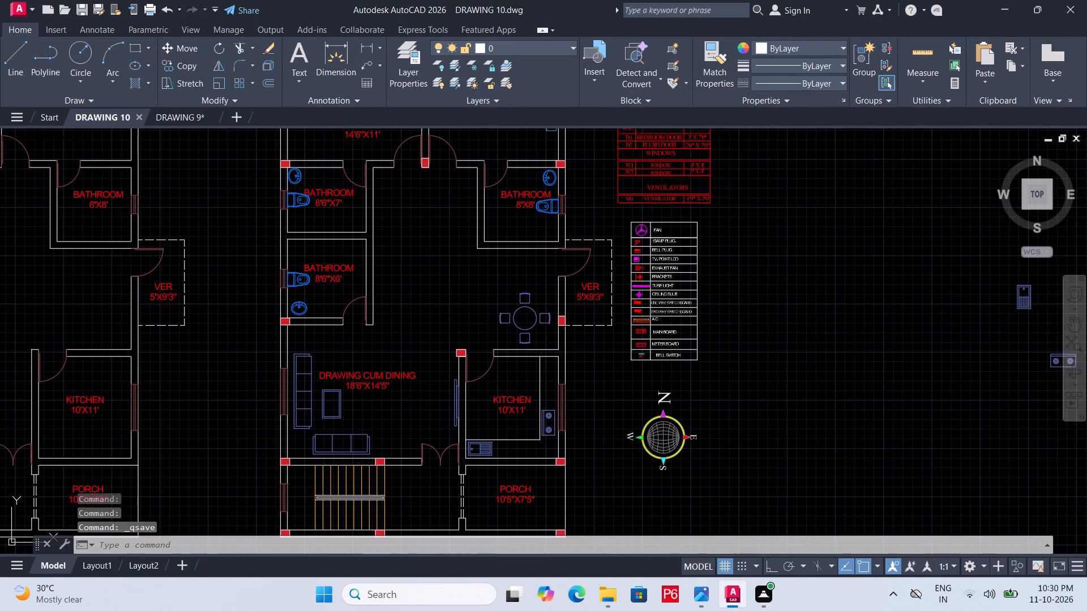
Rotate the north compass about 30° counterclockwise around a point at its lower edge, and save the drawing.
{"action": "left_click", "coordinate": [671, 466]}
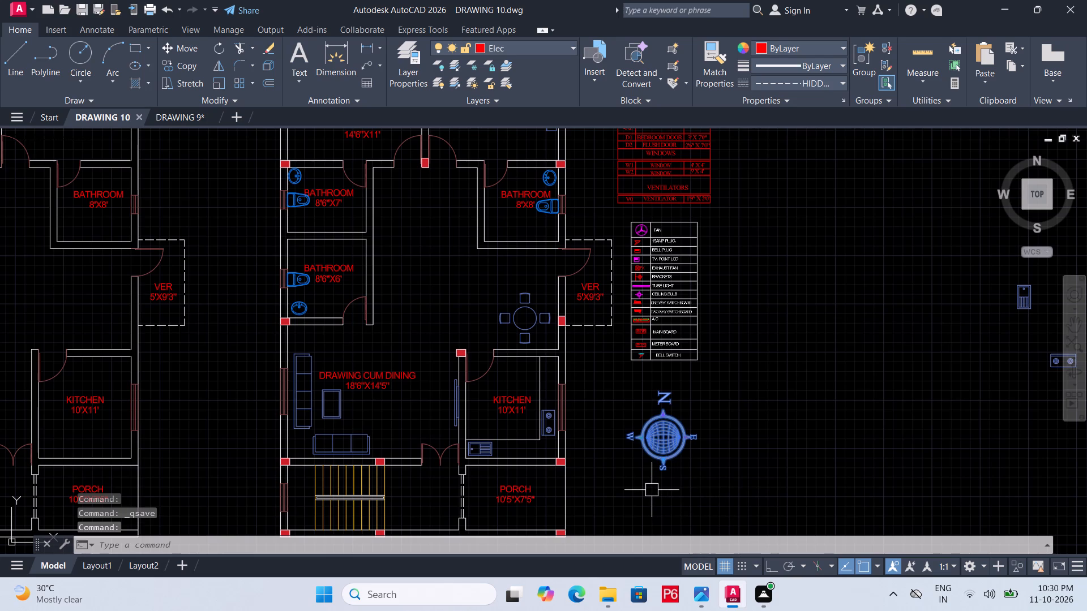
{"action": "type", "text": "RO"}
{"action": "key", "text": "space"}
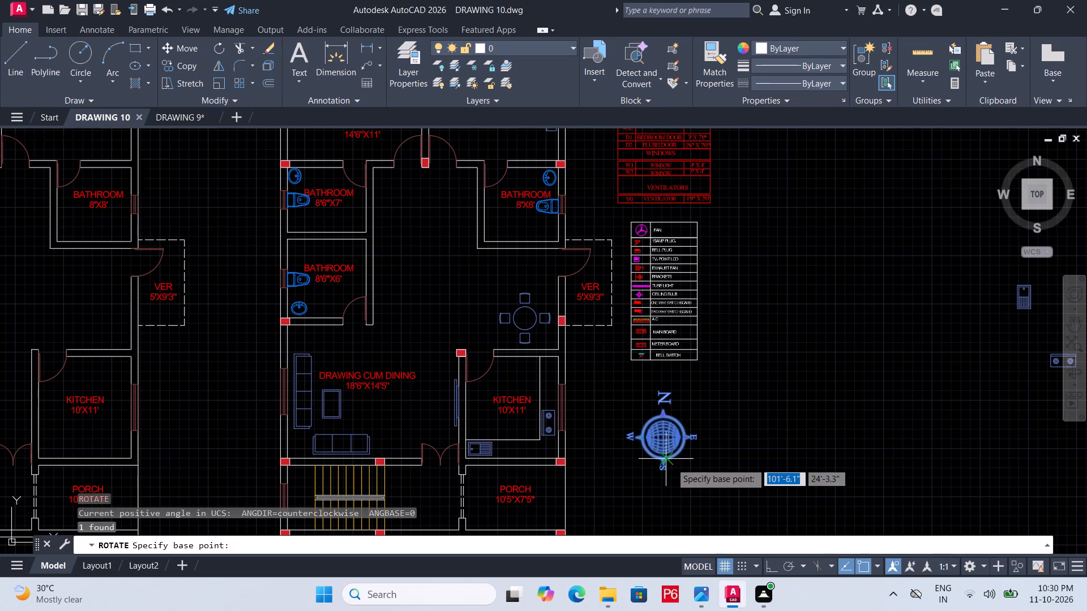
{"action": "left_click", "coordinate": [671, 463]}
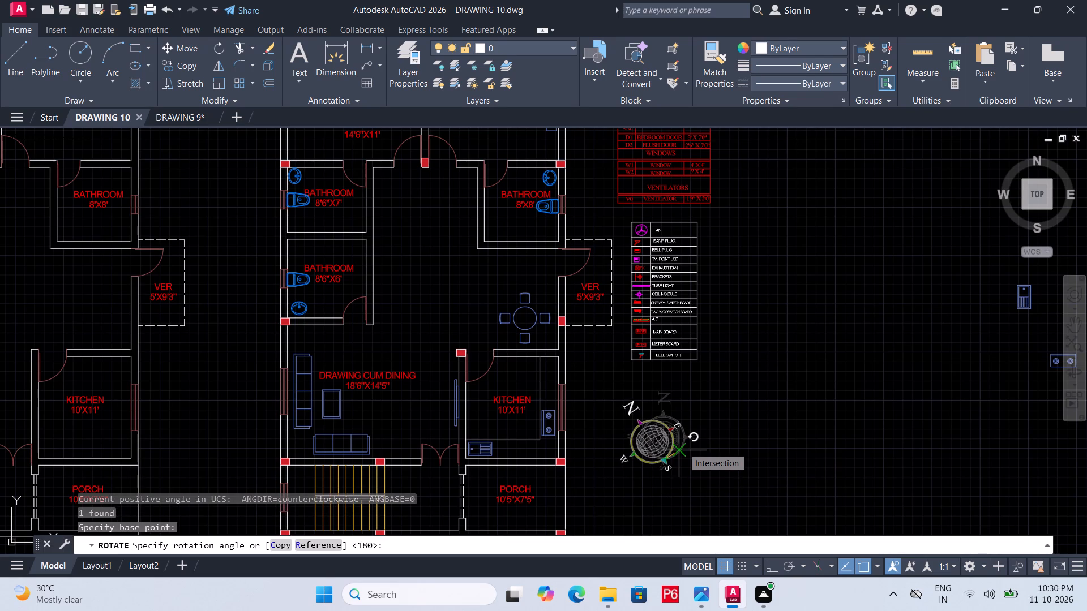
{"action": "left_click", "coordinate": [678, 449]}
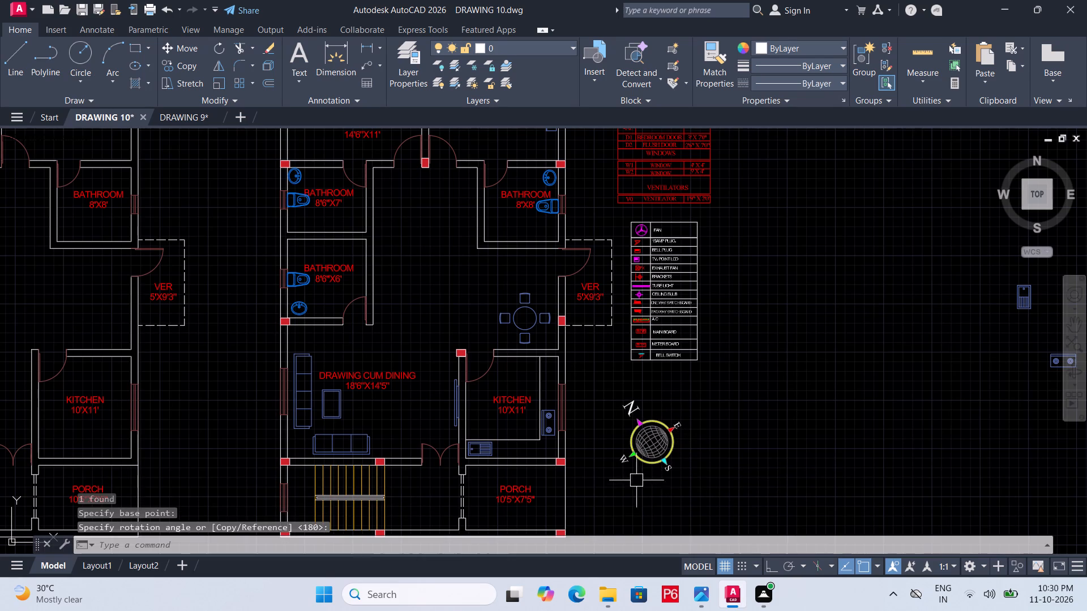
{"action": "scroll", "coordinate": [625, 485], "scroll_direction": "up", "scroll_amount": 1}
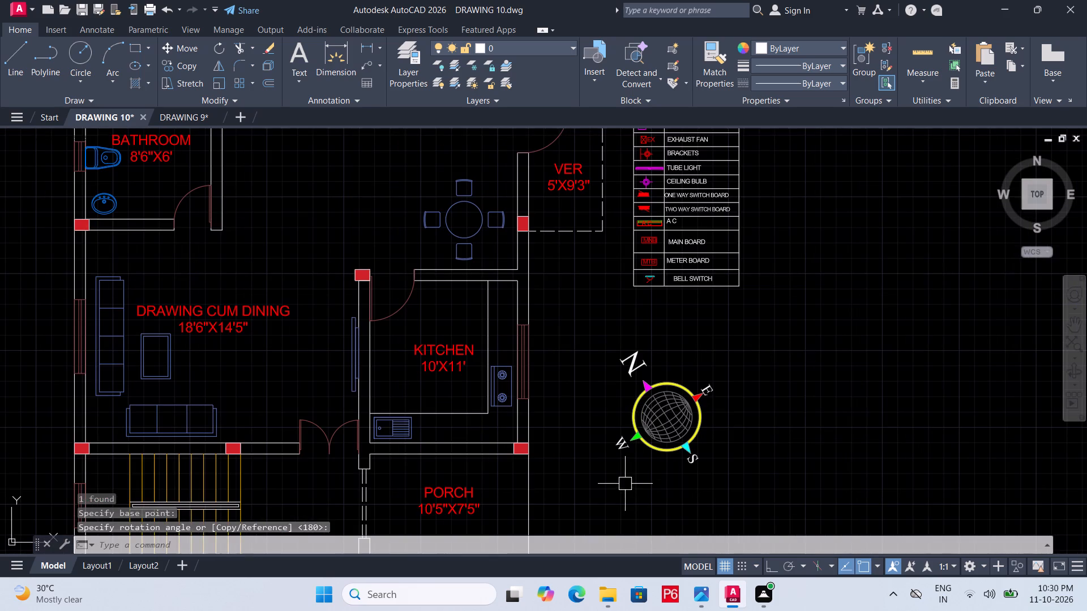
{"action": "key", "text": "ctrl+s"}
{"action": "key", "text": "ctrl+s"}
{"action": "key", "text": "ctrl+s"}
{"action": "key", "text": "ctrl+s"}
{"action": "key", "text": "ctrl+s"}
{"action": "key", "text": "ctrl+s"}
{"action": "middle_click_drag", "start_coordinate": [657, 466], "coordinate": [670, 442]}
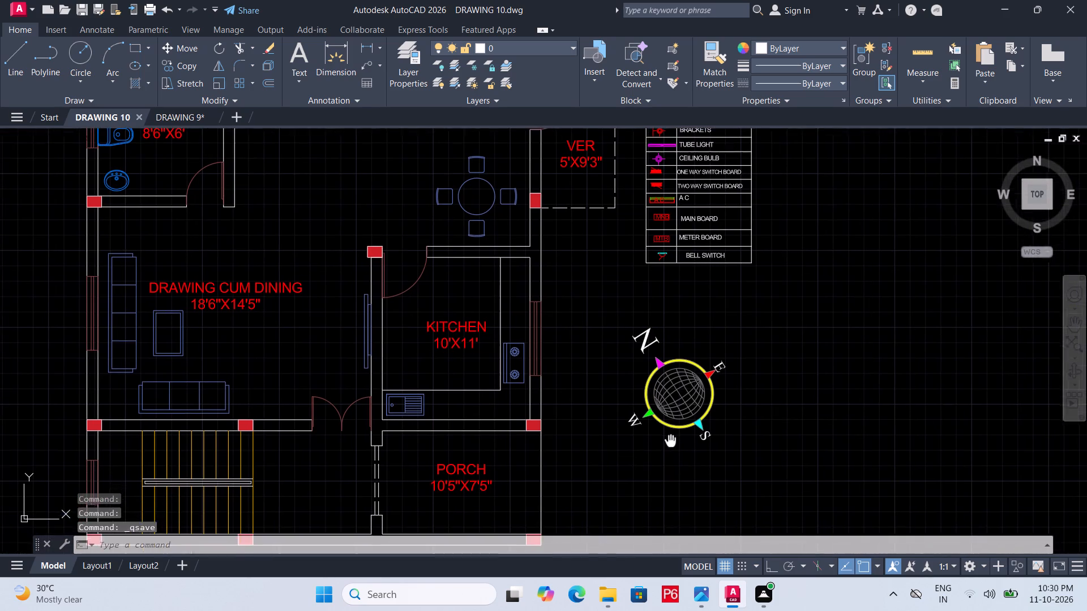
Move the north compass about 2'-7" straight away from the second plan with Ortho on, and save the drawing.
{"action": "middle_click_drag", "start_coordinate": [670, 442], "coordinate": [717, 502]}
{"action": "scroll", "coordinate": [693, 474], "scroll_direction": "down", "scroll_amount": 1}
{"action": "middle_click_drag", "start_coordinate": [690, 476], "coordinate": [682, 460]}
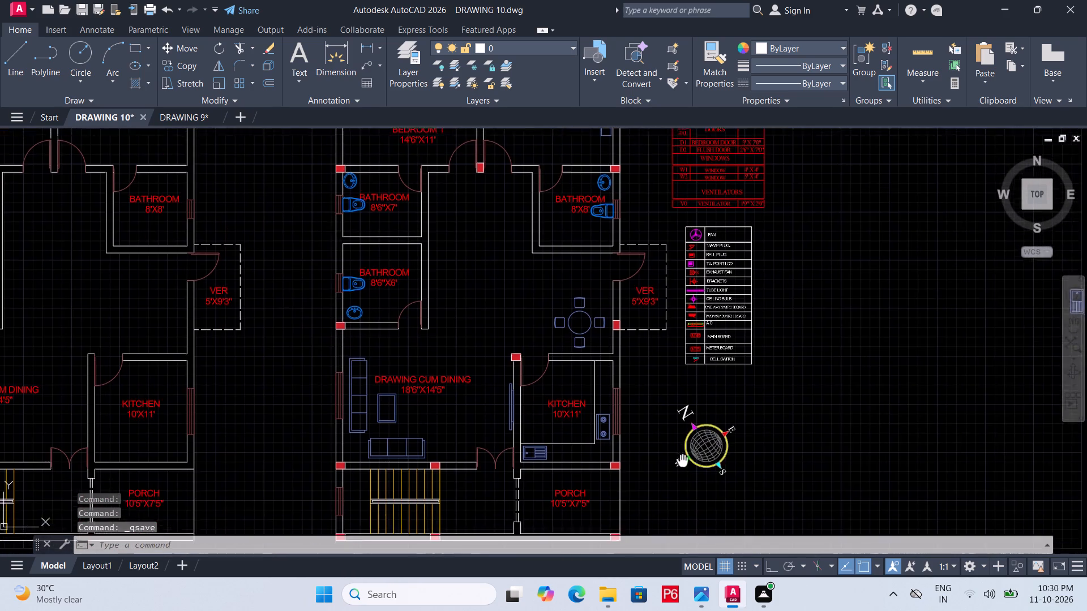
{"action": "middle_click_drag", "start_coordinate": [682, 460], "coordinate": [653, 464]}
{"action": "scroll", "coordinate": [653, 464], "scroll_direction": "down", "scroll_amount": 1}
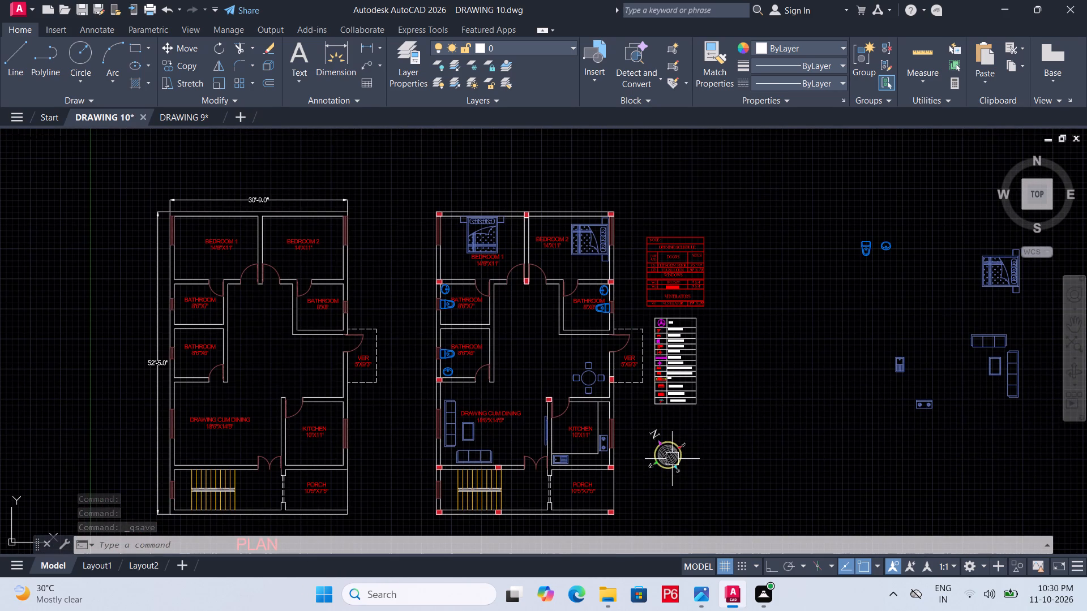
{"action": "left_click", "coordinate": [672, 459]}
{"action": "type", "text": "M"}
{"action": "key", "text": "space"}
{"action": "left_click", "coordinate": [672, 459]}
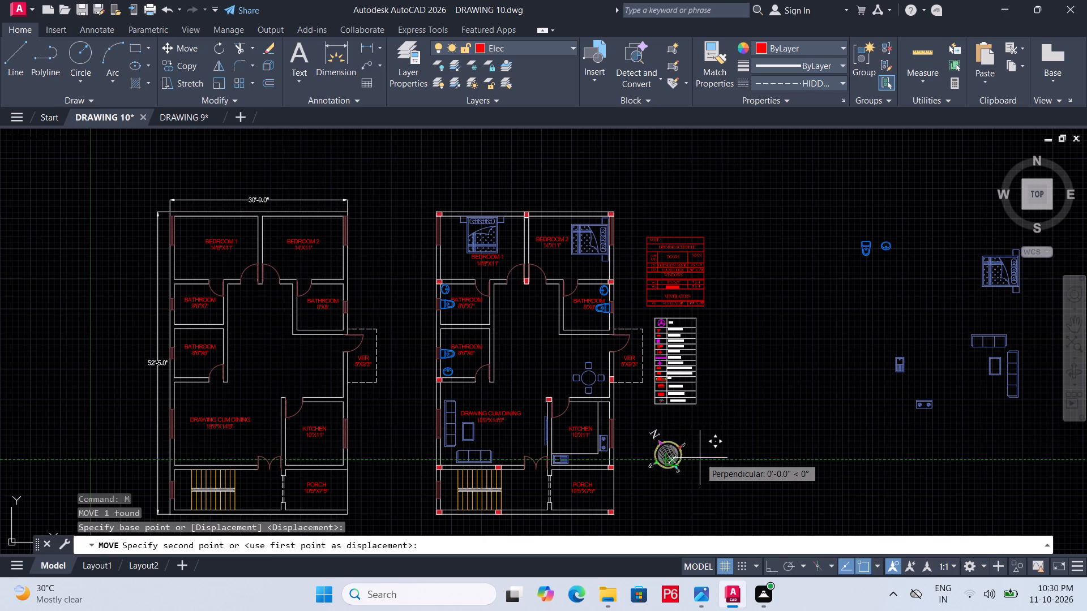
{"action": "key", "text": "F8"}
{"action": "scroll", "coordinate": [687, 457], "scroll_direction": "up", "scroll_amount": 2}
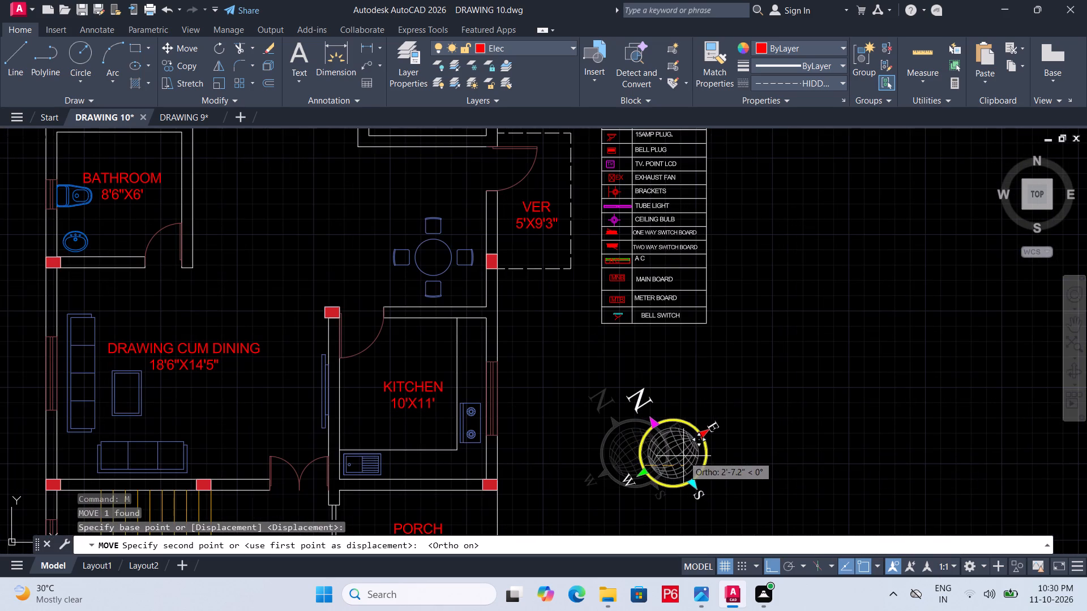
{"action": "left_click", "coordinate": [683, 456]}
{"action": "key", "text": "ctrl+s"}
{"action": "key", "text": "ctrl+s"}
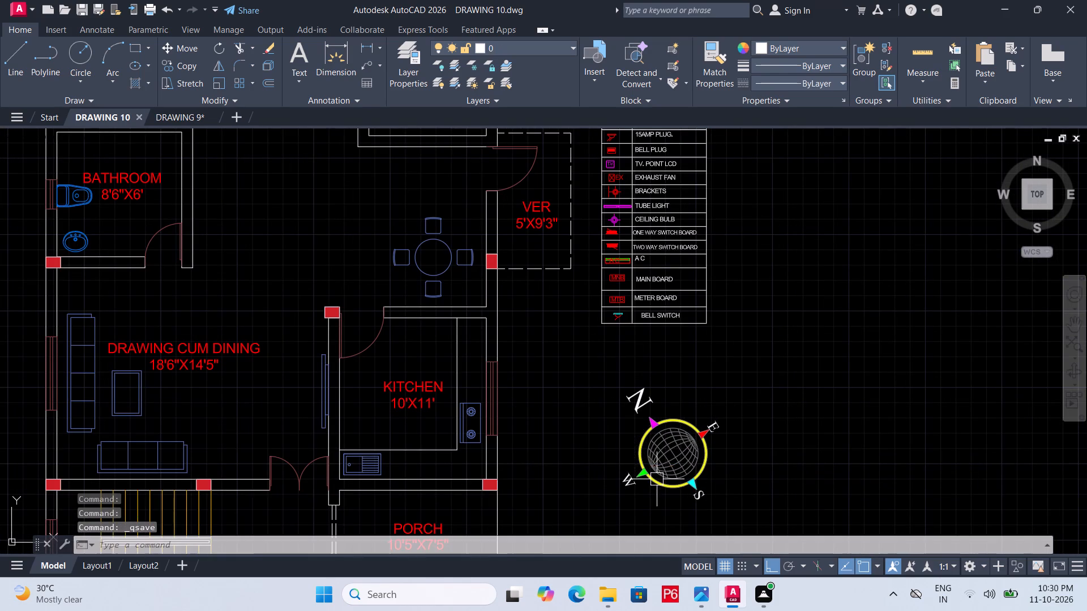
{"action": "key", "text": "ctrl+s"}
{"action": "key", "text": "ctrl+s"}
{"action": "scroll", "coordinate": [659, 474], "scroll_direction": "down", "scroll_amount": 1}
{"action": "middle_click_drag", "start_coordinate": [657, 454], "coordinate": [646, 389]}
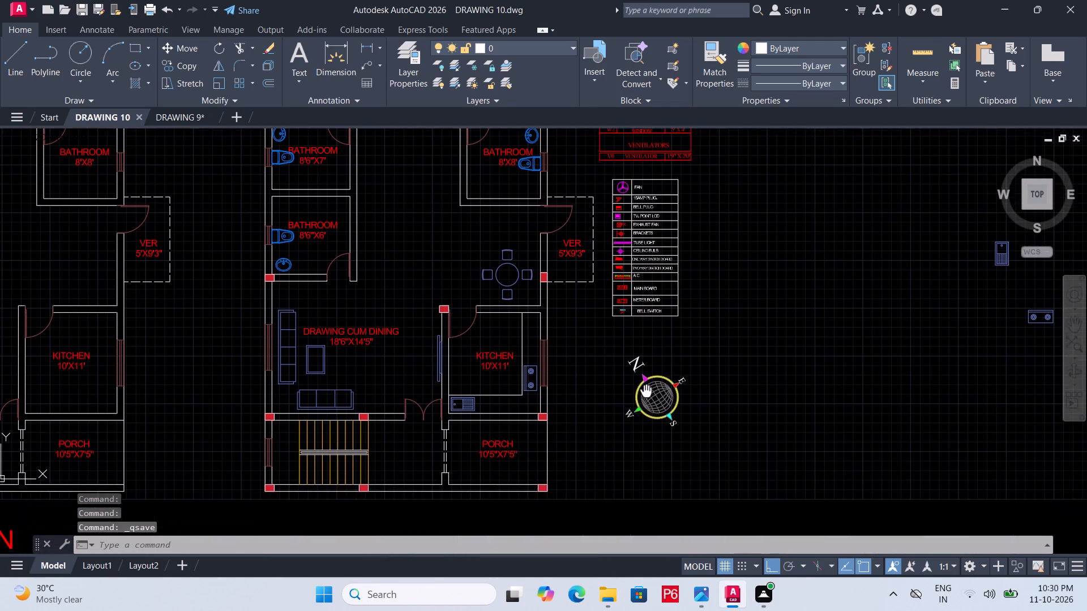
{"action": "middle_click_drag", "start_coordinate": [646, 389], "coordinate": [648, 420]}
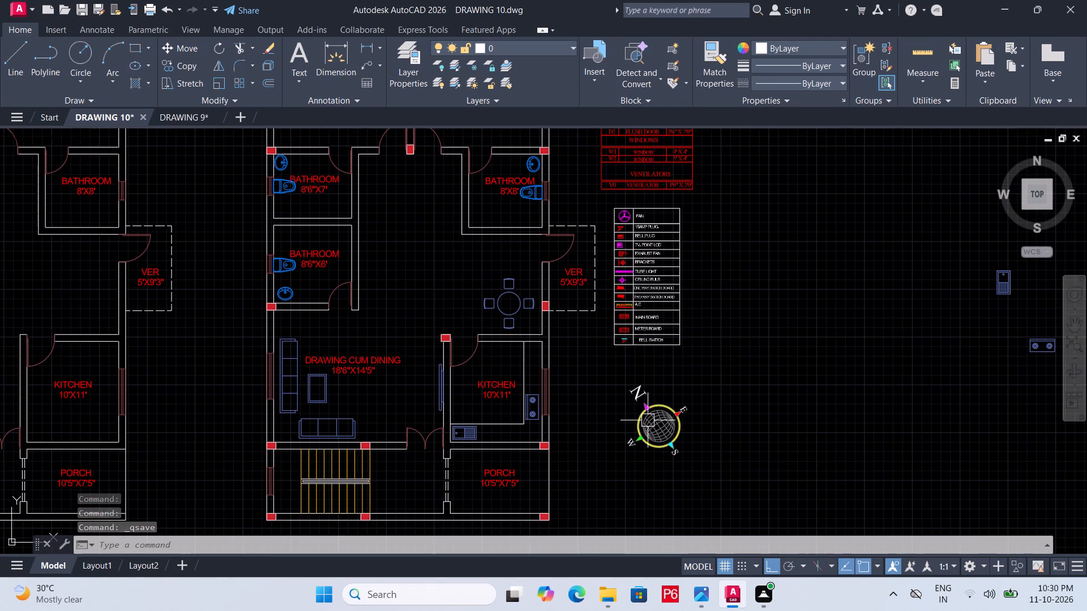
Undo the north compass's last move and its rotation so that N points straight up, and save the drawing.
{"action": "left_click", "coordinate": [673, 458]}
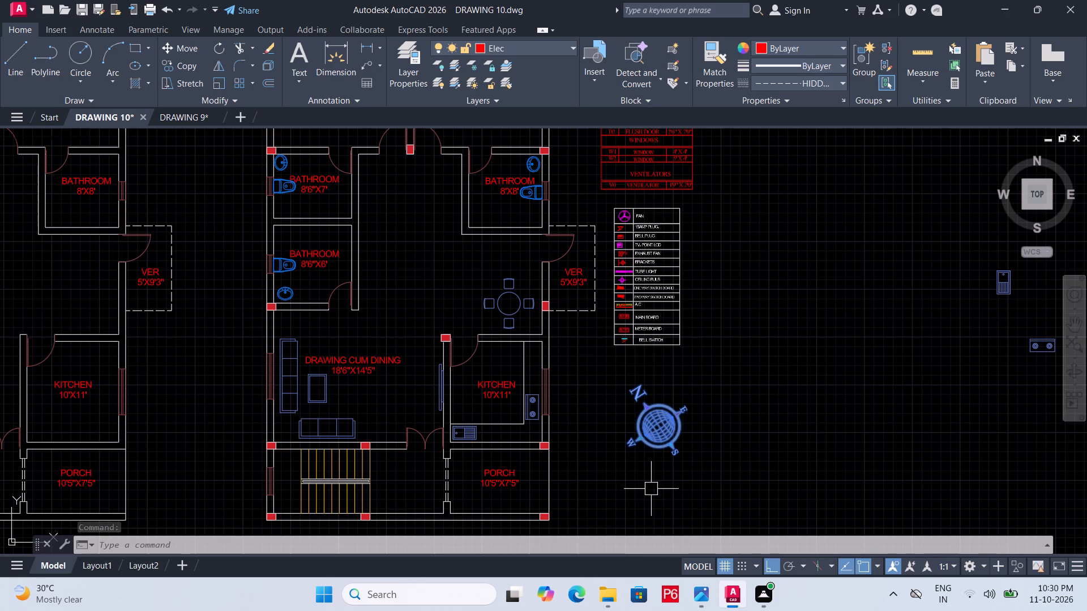
{"action": "key", "text": "ctrl+z"}
{"action": "key", "text": "ctrl+z"}
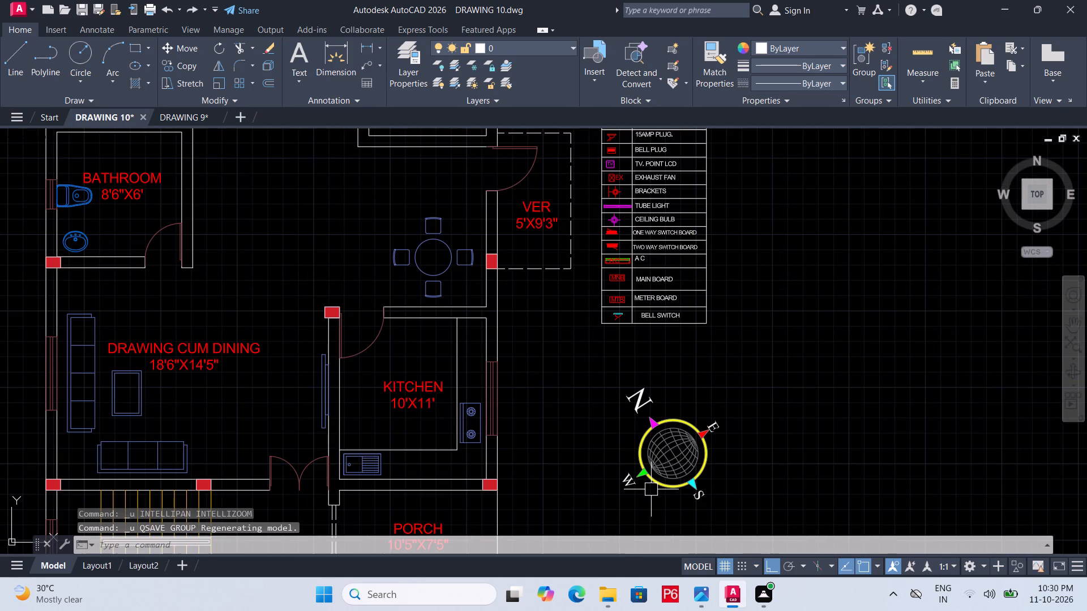
{"action": "key", "text": "ctrl+z"}
{"action": "key", "text": "ctrl+z"}
{"action": "key", "text": "ctrl+z"}
{"action": "key", "text": "ctrl+z"}
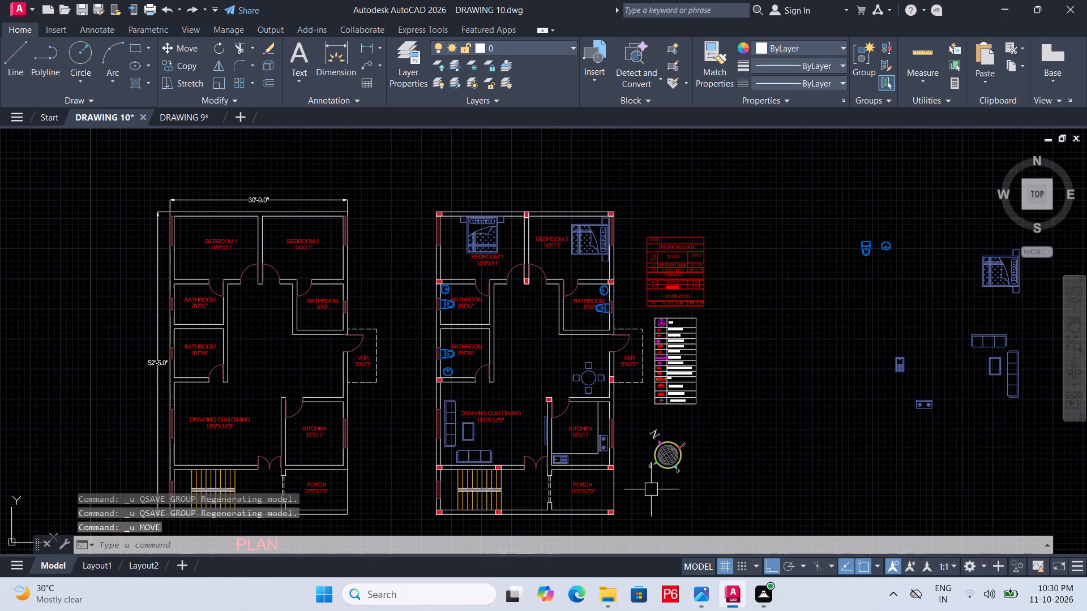
{"action": "key", "text": "ctrl+z"}
{"action": "key", "text": "ctrl+z"}
{"action": "key", "text": "ctrl+z"}
{"action": "key", "text": "ctrl+z"}
{"action": "key", "text": "ctrl+z"}
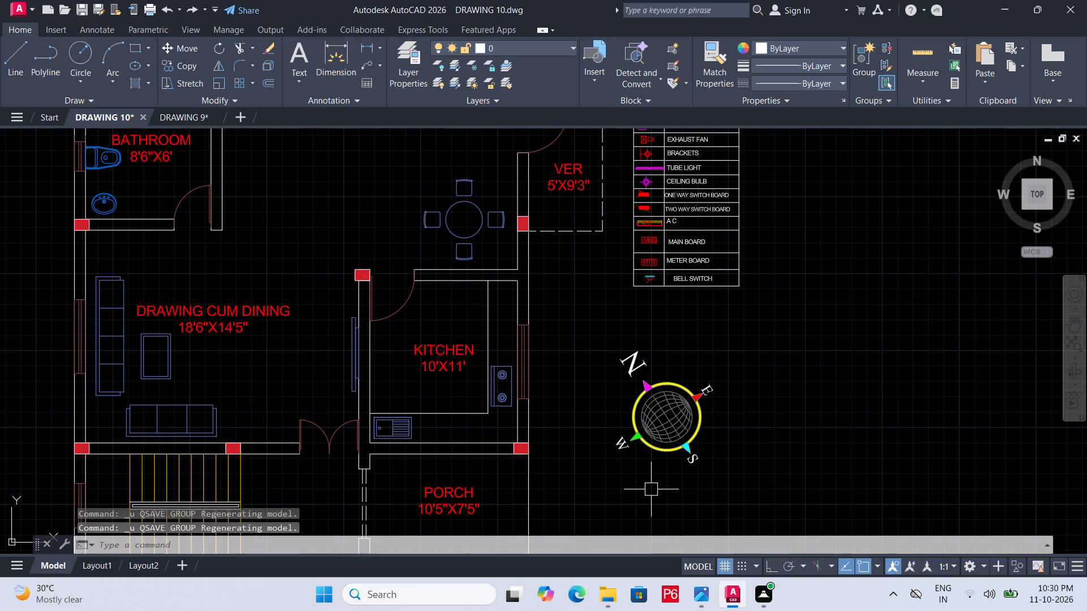
{"action": "key", "text": "ctrl+z"}
{"action": "key", "text": "ctrl+z"}
{"action": "key", "text": "ctrl+z"}
{"action": "key", "text": "ctrl+z"}
{"action": "key", "text": "ctrl+z"}
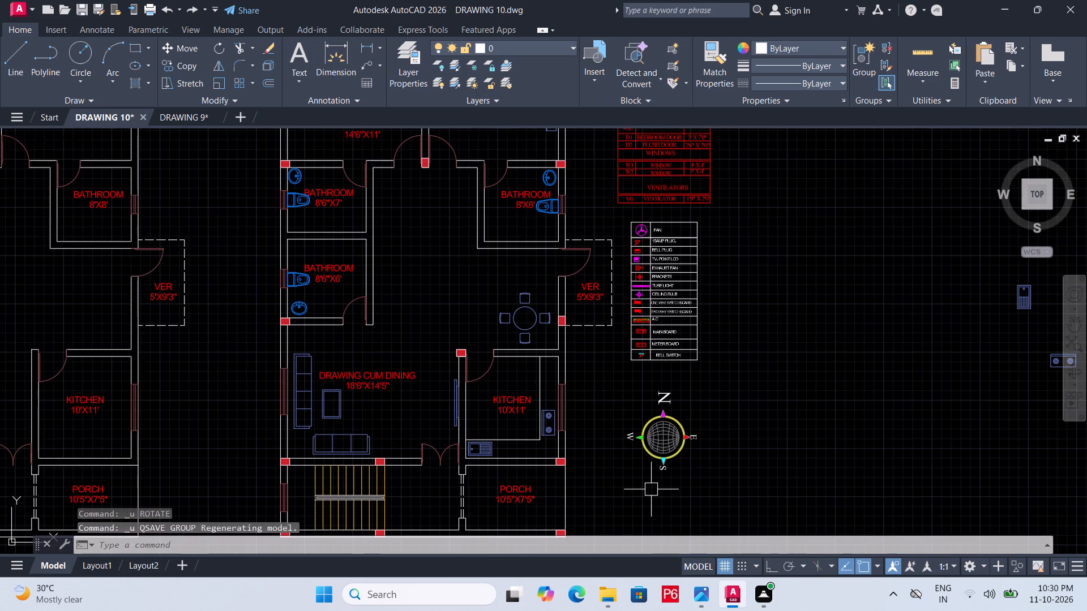
{"action": "left_click", "coordinate": [670, 437]}
{"action": "key", "text": "Escape"}
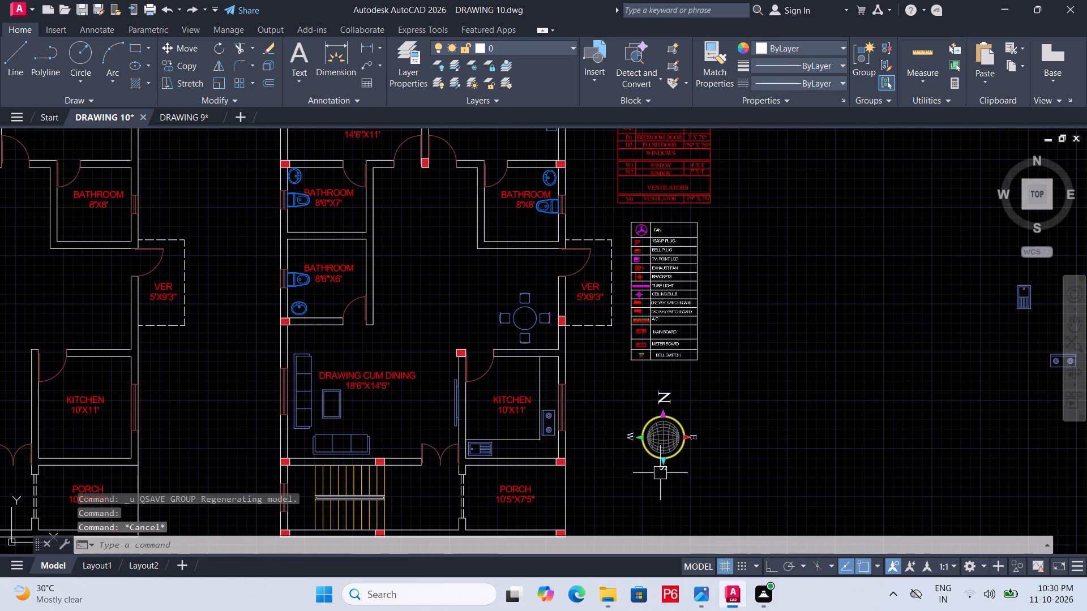
{"action": "key", "text": "ctrl+s"}
{"action": "key", "text": "ctrl+s"}
{"action": "key", "text": "ctrl+s"}
Delete the leftover loose furniture and fixture blocks in the empty area beyond the opening schedule and legend, and save the drawing.
{"action": "middle_click_drag", "start_coordinate": [684, 471], "coordinate": [543, 464]}
{"action": "scroll", "coordinate": [545, 438], "scroll_direction": "down", "scroll_amount": 1}
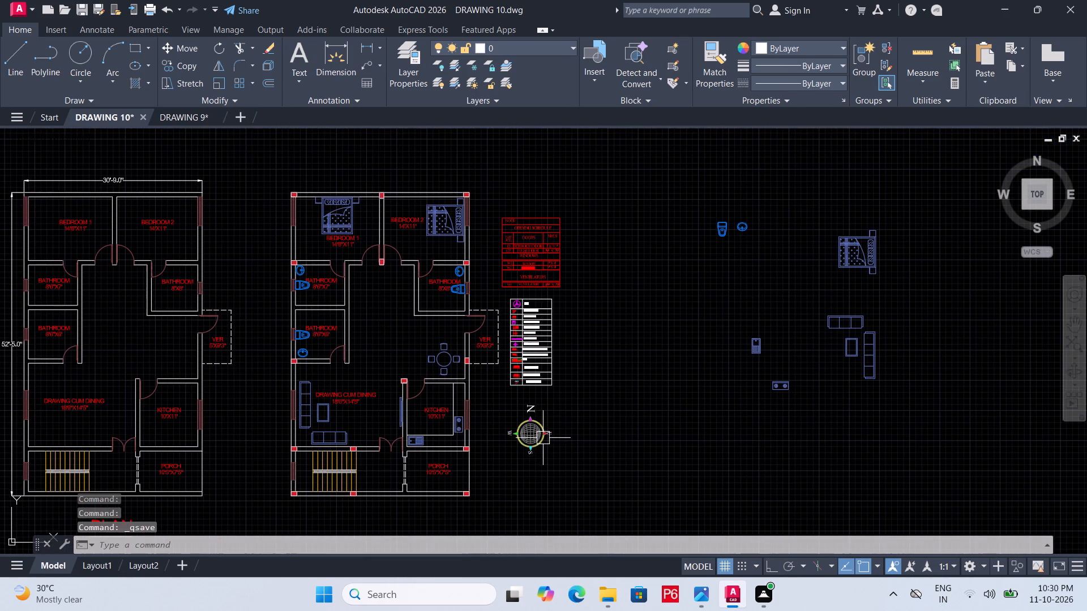
{"action": "middle_click_drag", "start_coordinate": [632, 424], "coordinate": [522, 434]}
{"action": "left_click_drag", "start_coordinate": [573, 193], "coordinate": [583, 195]}
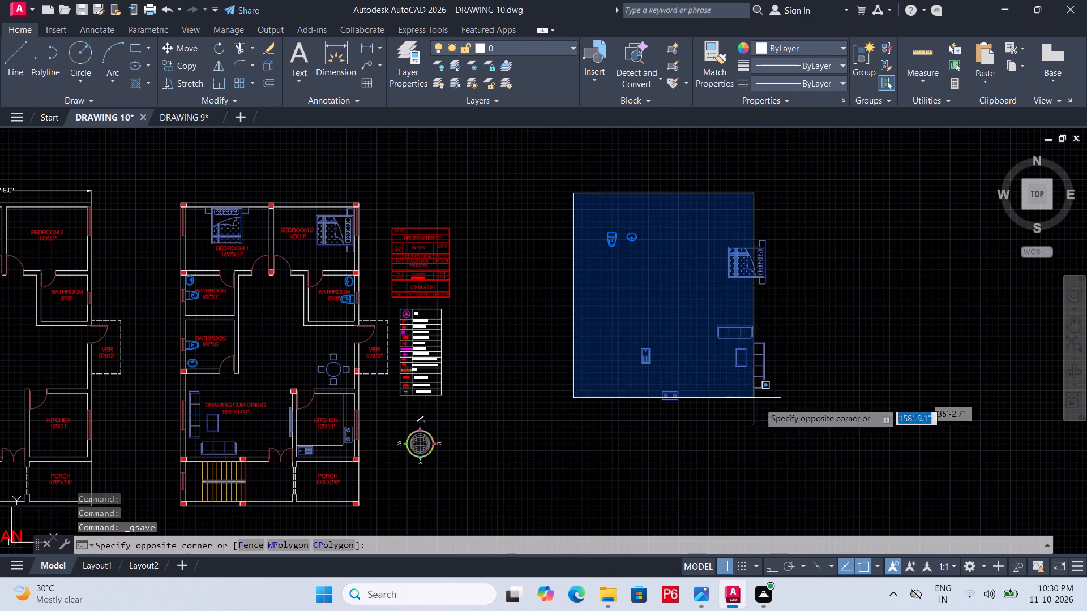
{"action": "left_click", "coordinate": [804, 460]}
{"action": "key", "text": "Delete"}
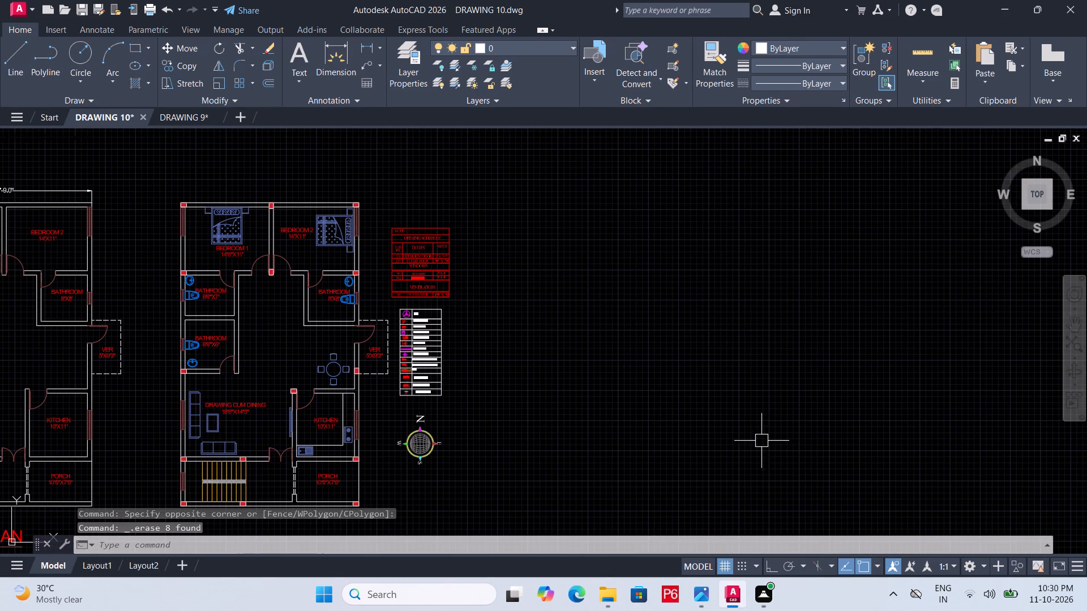
{"action": "key", "text": "ctrl+s"}
{"action": "key", "text": "ctrl+s"}
{"action": "key", "text": "ctrl+s"}
Explode the electrical legend beside the VER area into separate objects.
{"action": "middle_click_drag", "start_coordinate": [438, 386], "coordinate": [632, 409]}
{"action": "scroll", "coordinate": [451, 384], "scroll_direction": "up", "scroll_amount": 1}
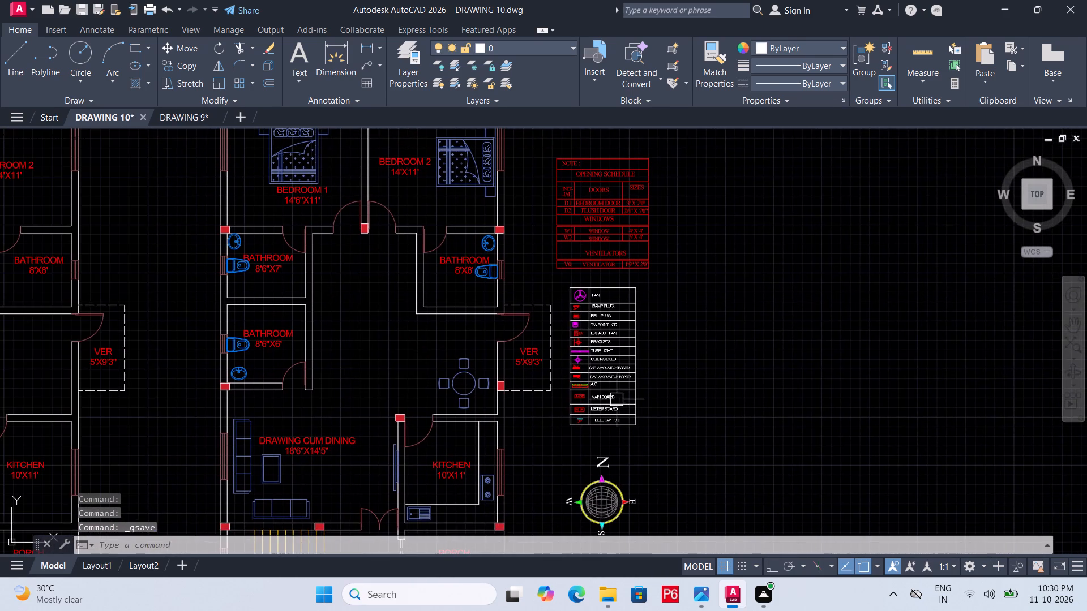
{"action": "left_click", "coordinate": [616, 399]}
{"action": "scroll", "coordinate": [540, 388], "scroll_direction": "up", "scroll_amount": 1}
{"action": "scroll", "coordinate": [635, 387], "scroll_direction": "up", "scroll_amount": 2}
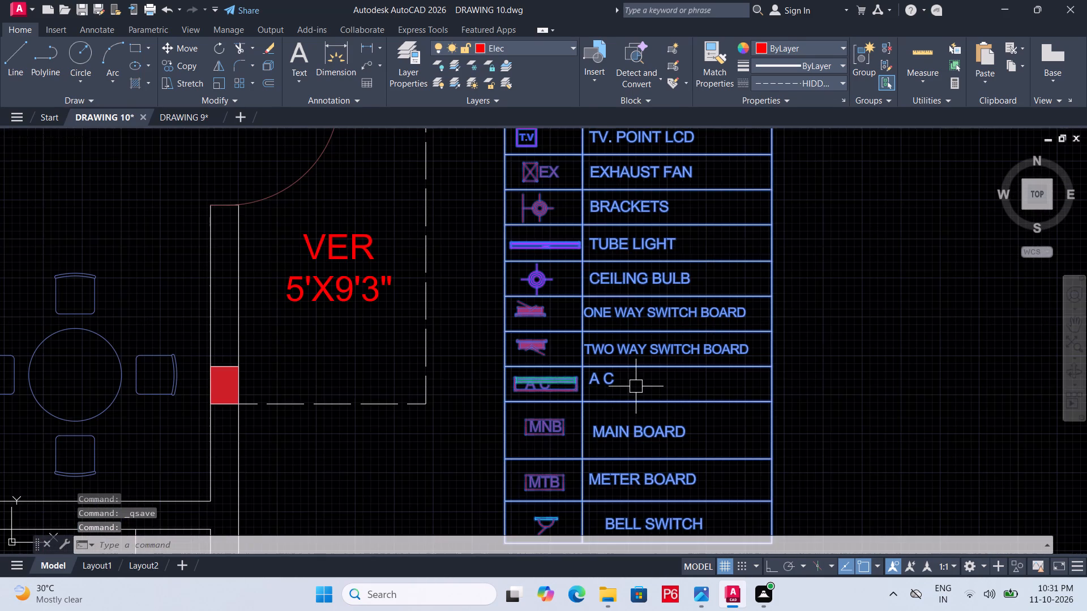
{"action": "middle_click_drag", "start_coordinate": [636, 383], "coordinate": [623, 398]}
{"action": "scroll", "coordinate": [636, 382], "scroll_direction": "down", "scroll_amount": 1}
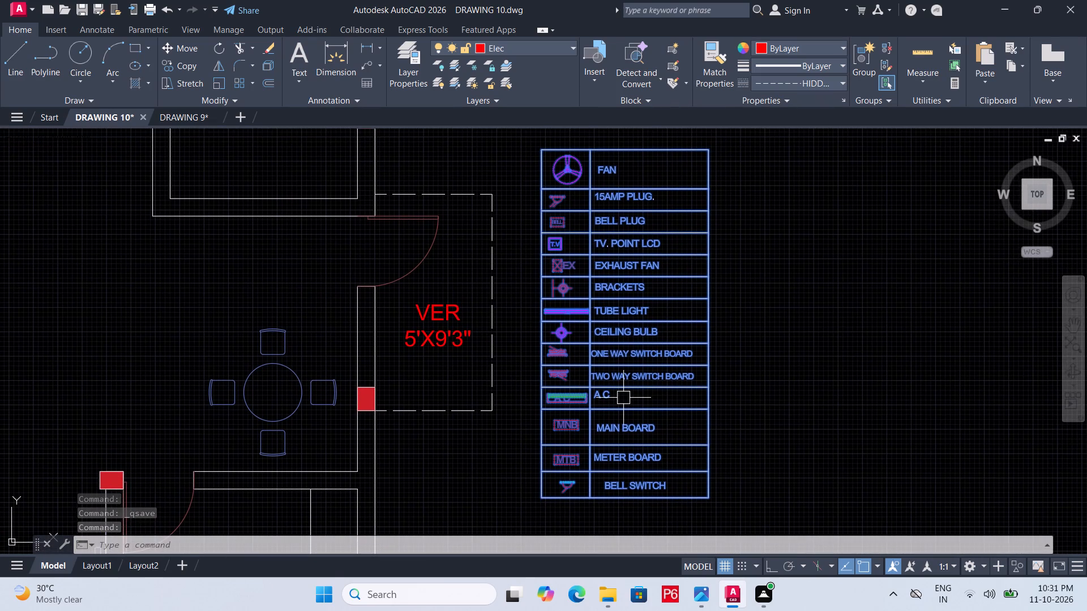
{"action": "middle_click", "coordinate": [623, 398]}
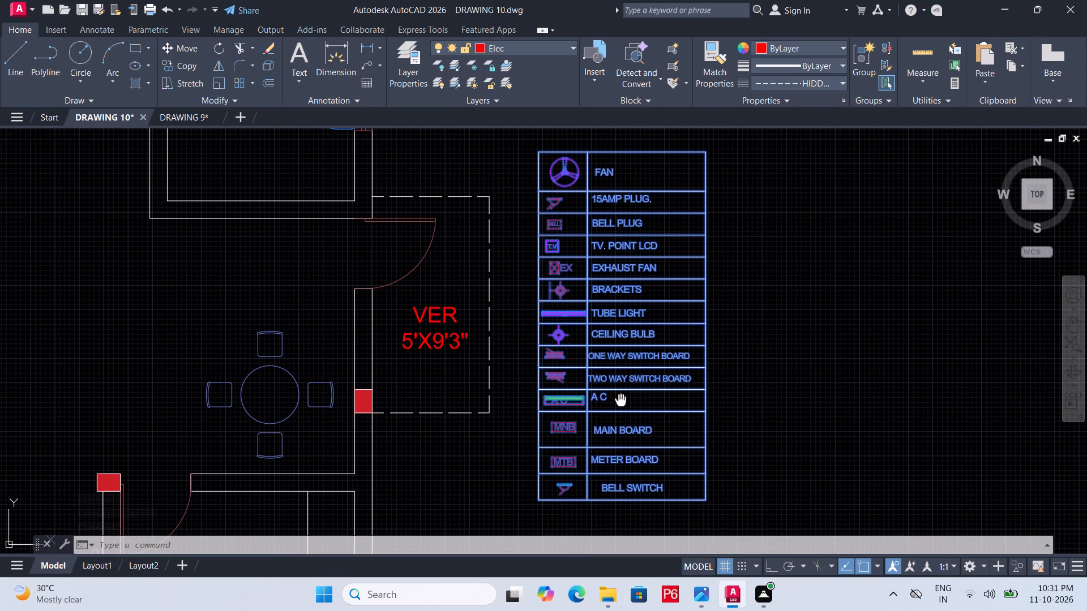
{"action": "middle_click", "coordinate": [620, 400]}
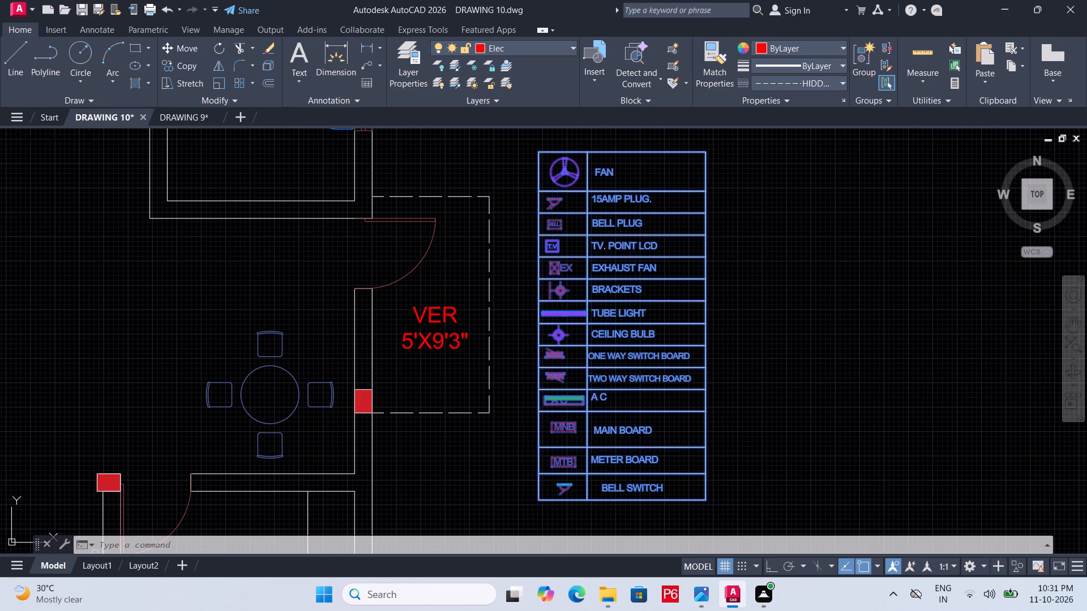
{"action": "type", "text": "EX"}
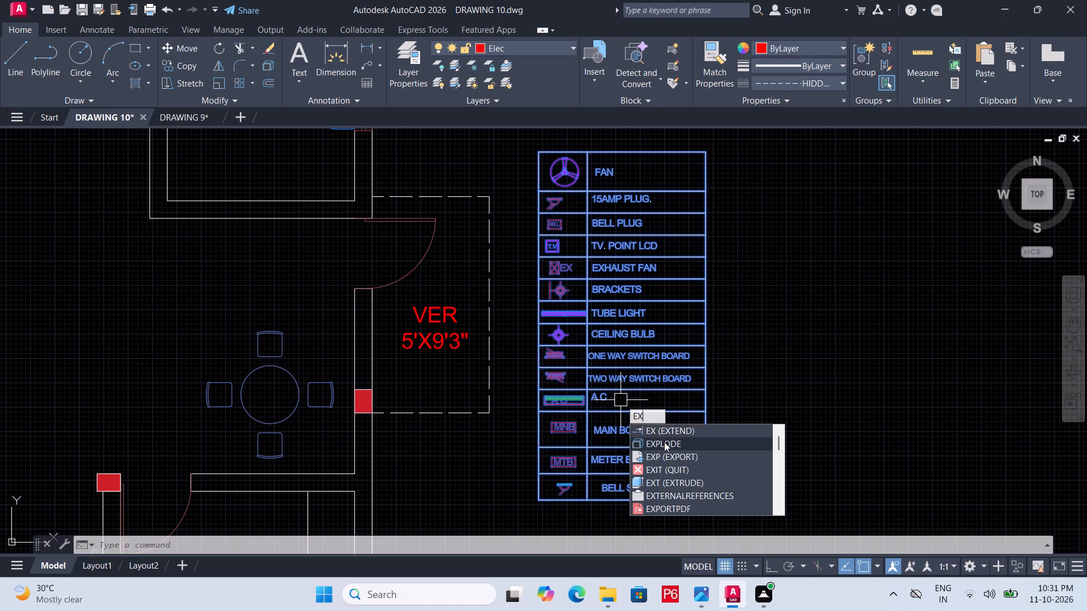
{"action": "left_click", "coordinate": [664, 444]}
{"action": "double_click", "coordinate": [772, 359]}
{"action": "key", "text": "Escape"}
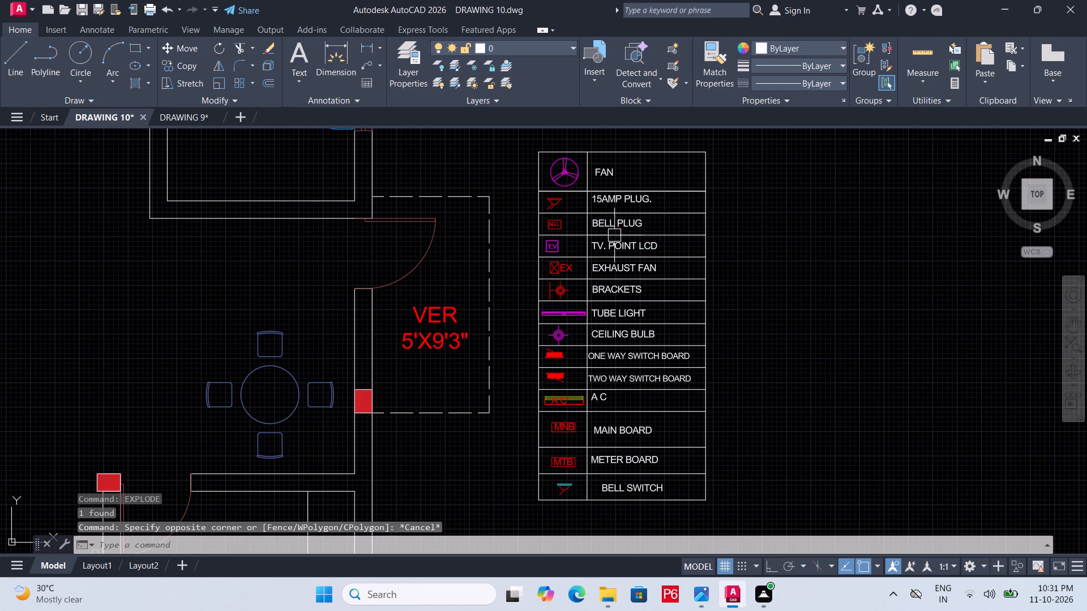
On layer Elec with linetype ACAD_ISO02W100, draw diagonals across BEDROOM 1 and BEDROOM 2 meeting at the top column between them, and save.
{"action": "middle_click_drag", "start_coordinate": [614, 235], "coordinate": [820, 298]}
{"action": "scroll", "coordinate": [675, 263], "scroll_direction": "down", "scroll_amount": 1}
{"action": "middle_click_drag", "start_coordinate": [727, 302], "coordinate": [675, 504]}
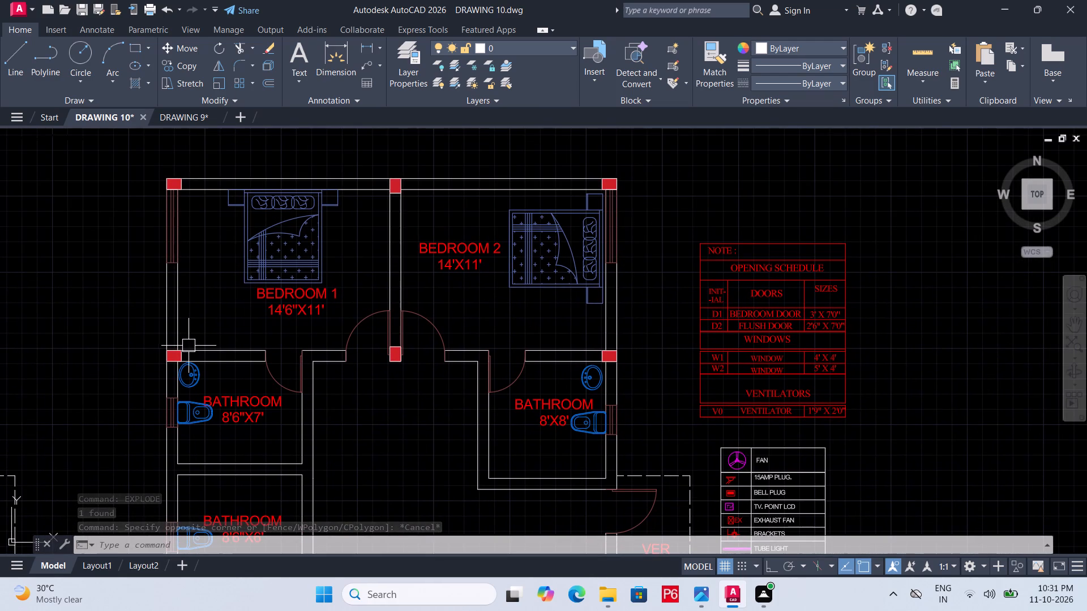
{"action": "left_click", "coordinate": [516, 49]}
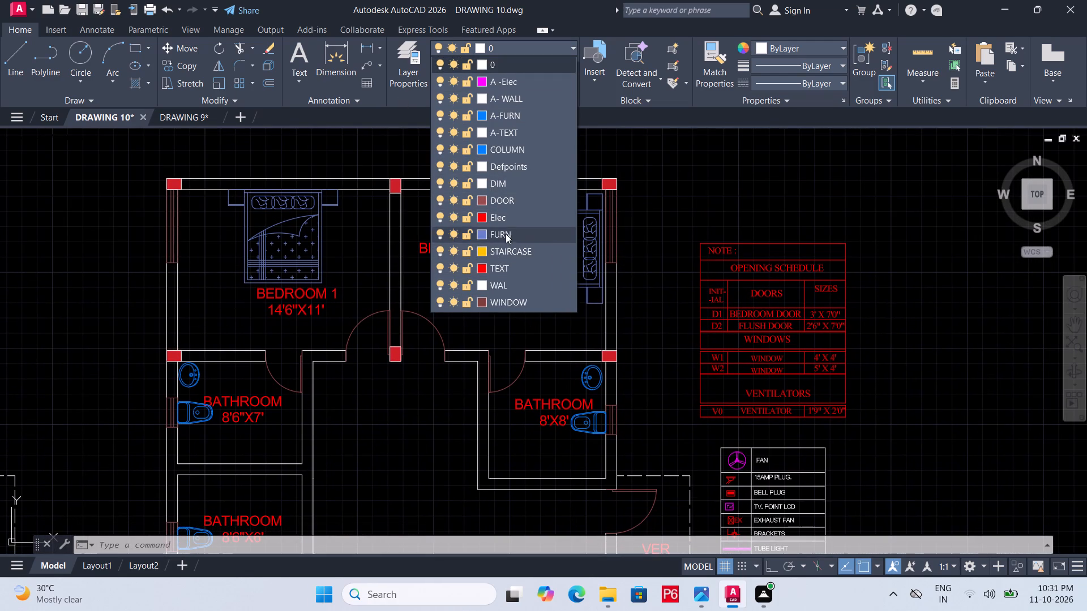
{"action": "left_click", "coordinate": [513, 218]}
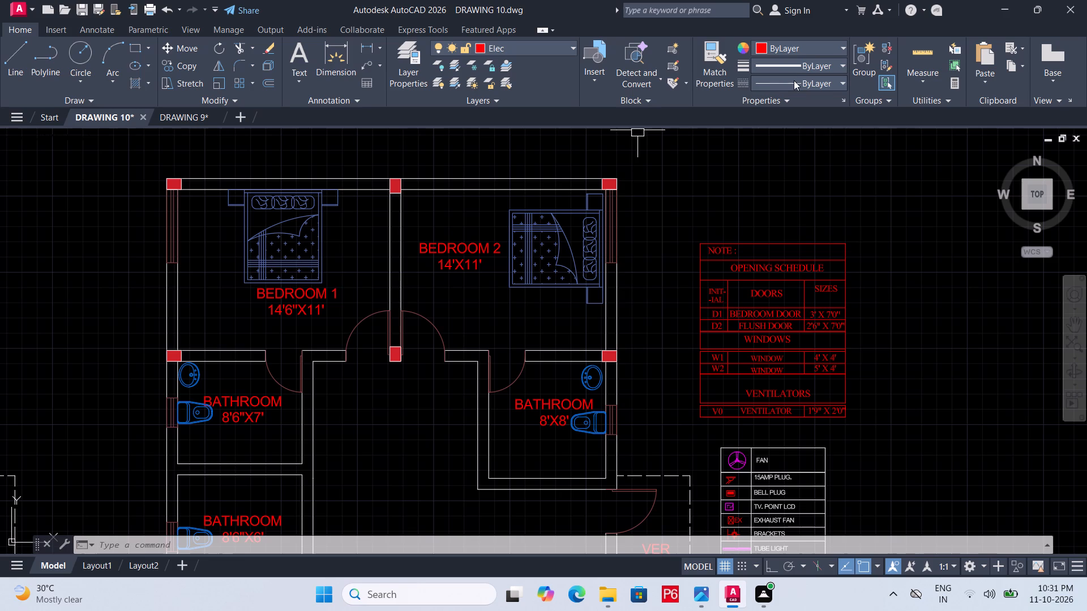
{"action": "left_click", "coordinate": [794, 80]}
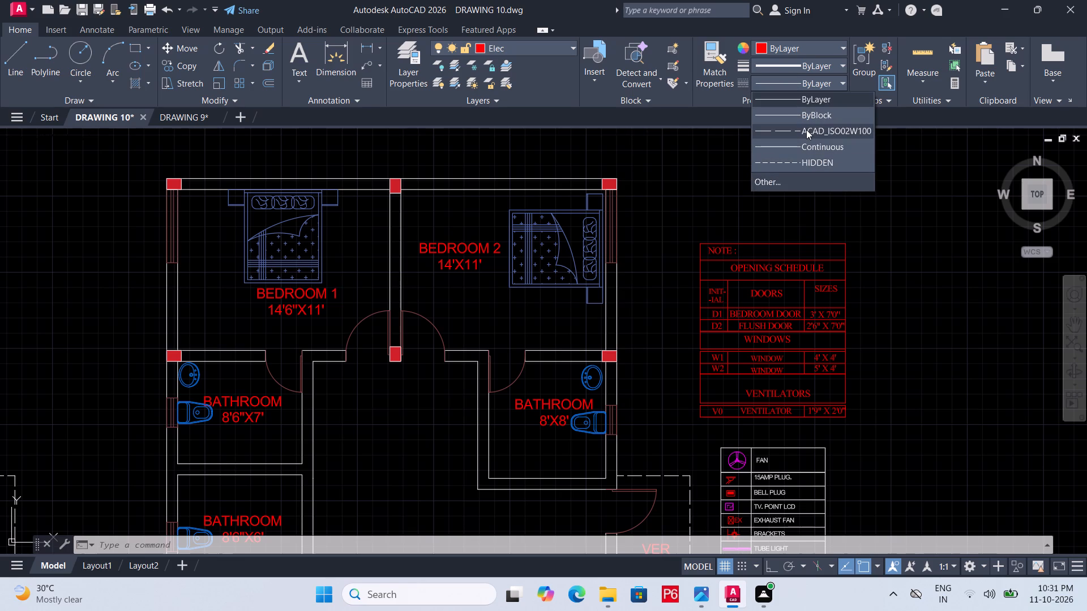
{"action": "left_click", "coordinate": [806, 130]}
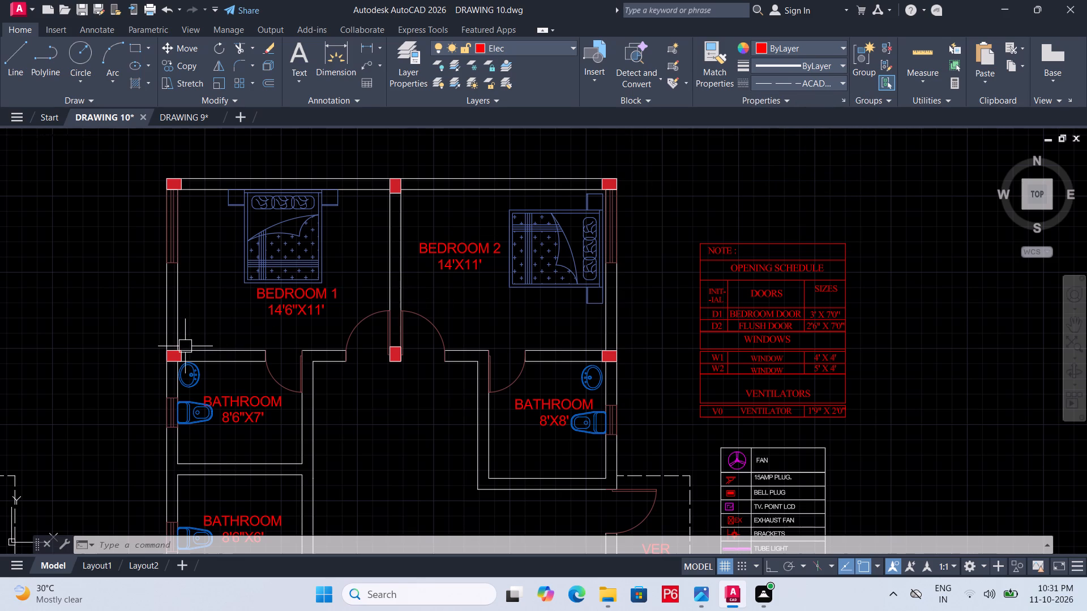
{"action": "type", "text": "L"}
{"action": "key", "text": "space"}
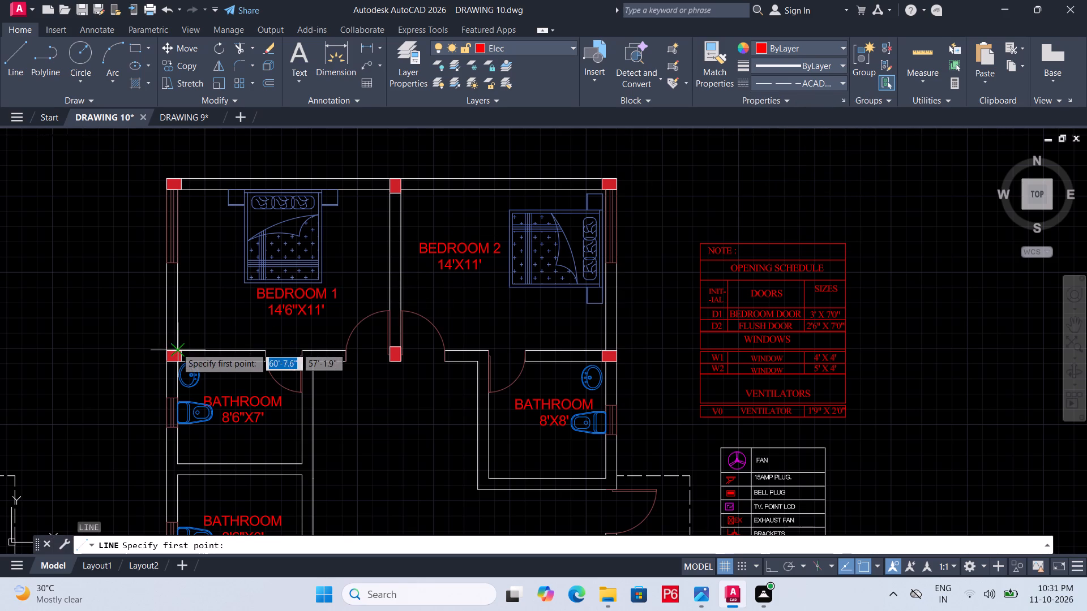
{"action": "left_click", "coordinate": [176, 347]}
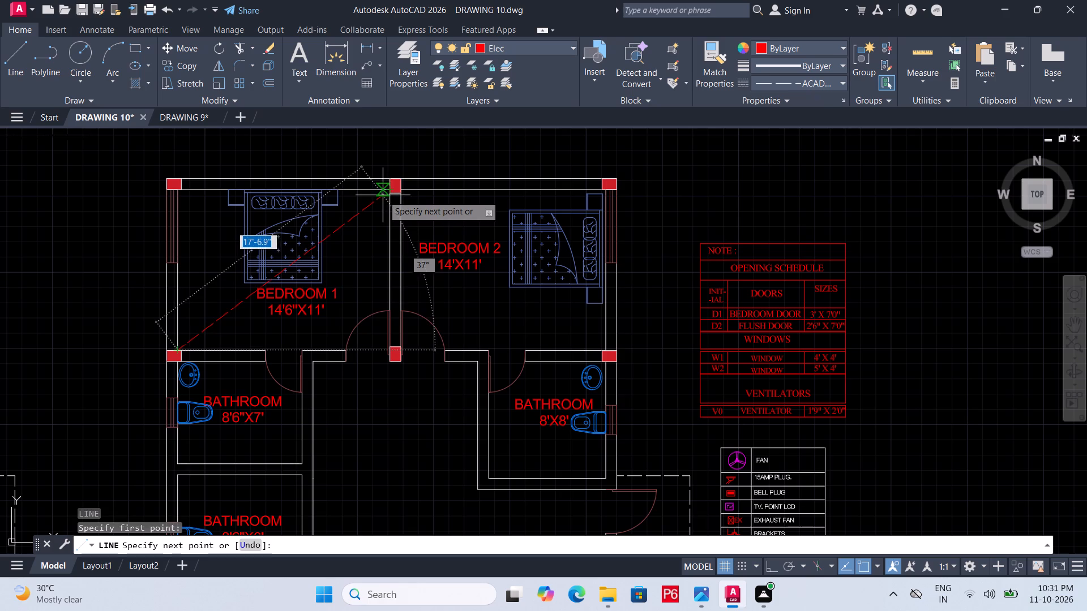
{"action": "left_click", "coordinate": [386, 196]}
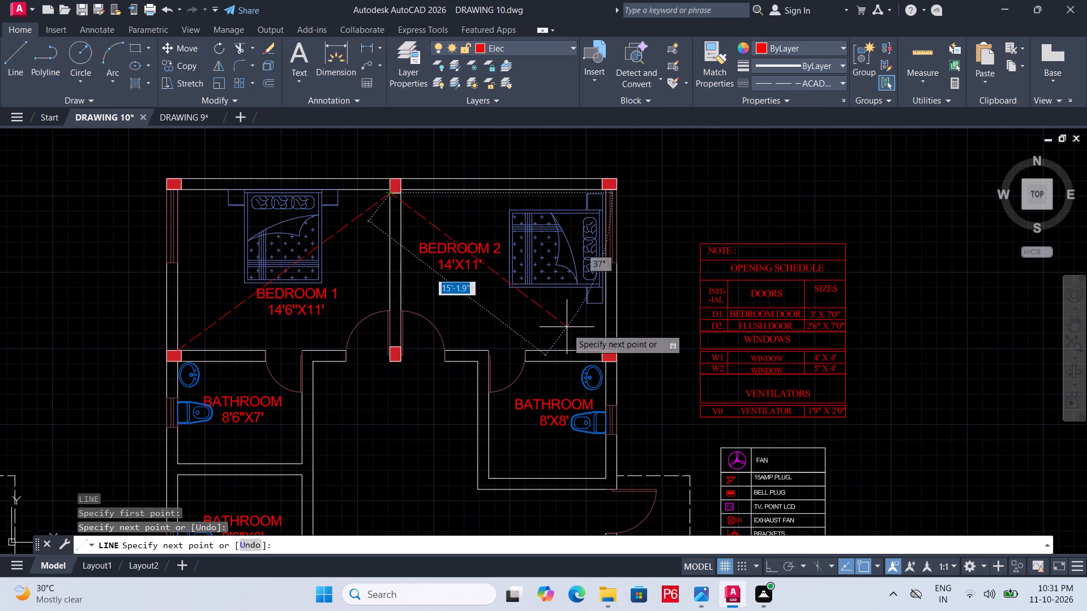
{"action": "left_click", "coordinate": [602, 350]}
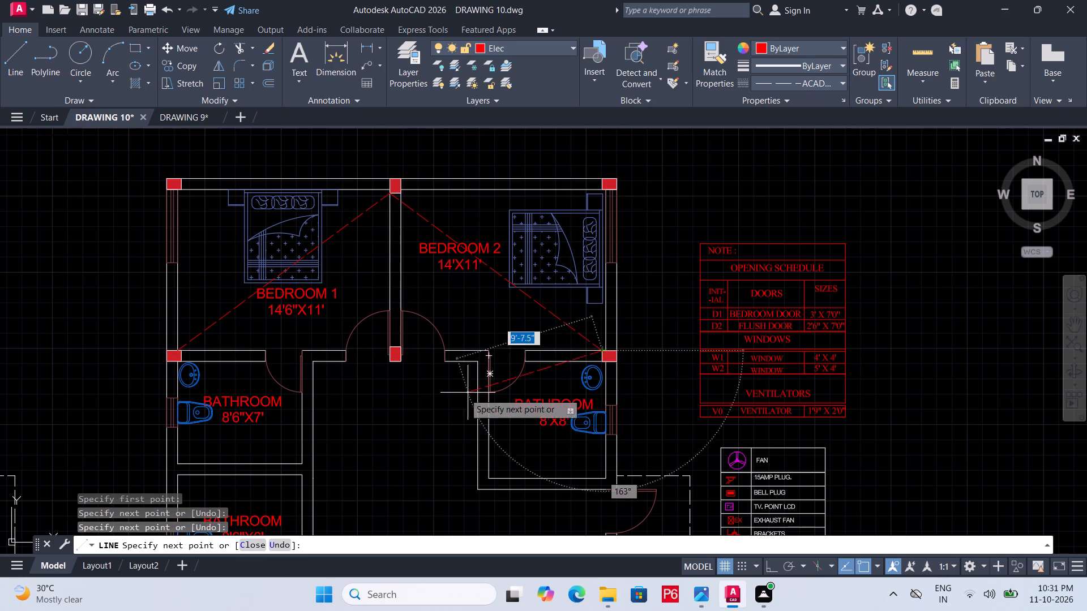
{"action": "key", "text": "Escape"}
{"action": "key", "text": "ctrl+s"}
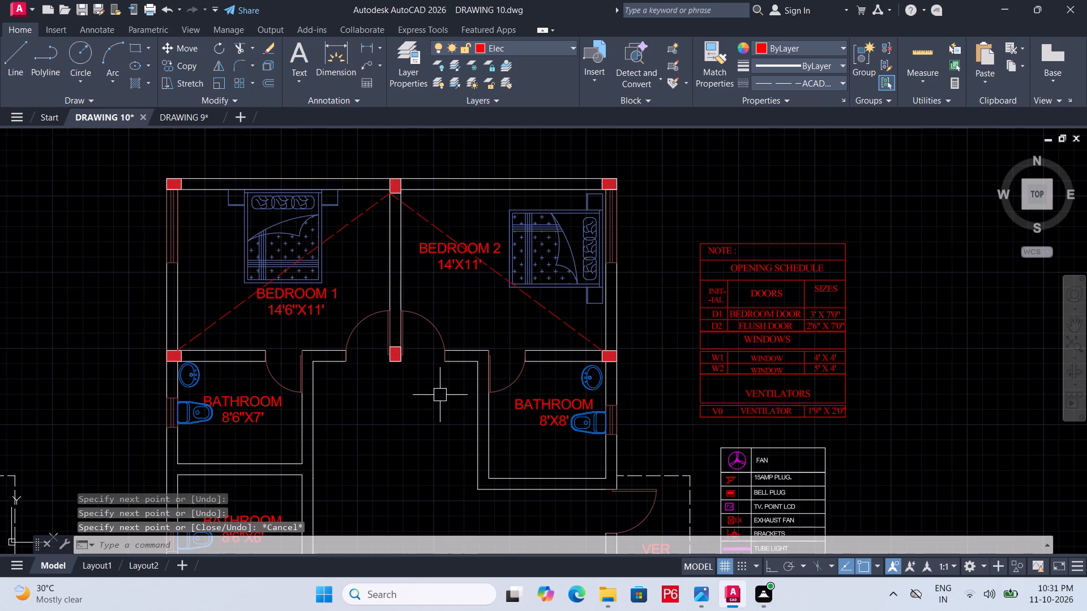
{"action": "key", "text": "ctrl+s"}
{"action": "key", "text": "ctrl+s"}
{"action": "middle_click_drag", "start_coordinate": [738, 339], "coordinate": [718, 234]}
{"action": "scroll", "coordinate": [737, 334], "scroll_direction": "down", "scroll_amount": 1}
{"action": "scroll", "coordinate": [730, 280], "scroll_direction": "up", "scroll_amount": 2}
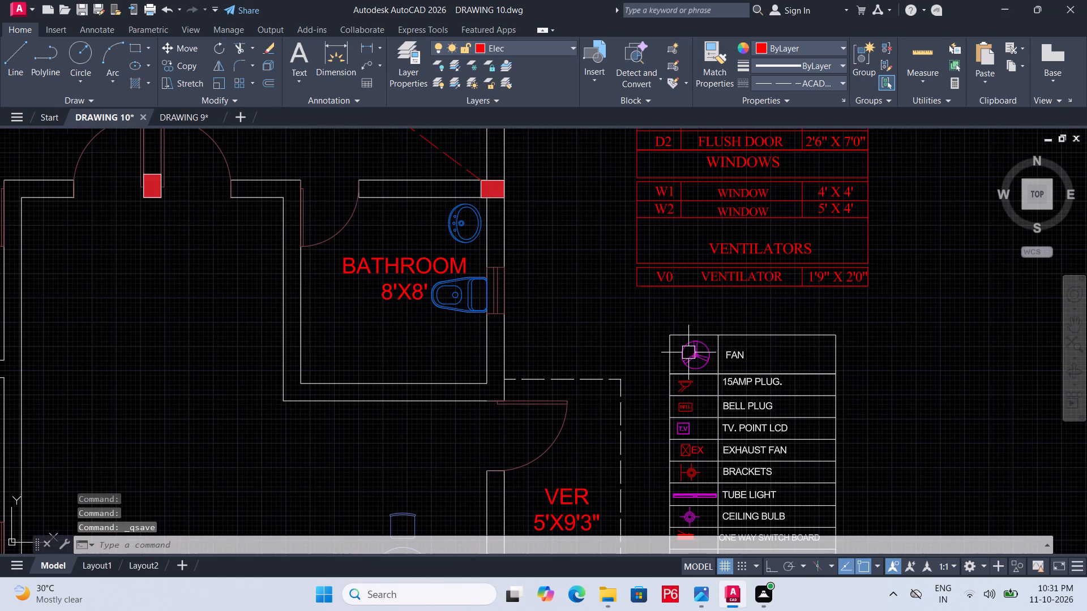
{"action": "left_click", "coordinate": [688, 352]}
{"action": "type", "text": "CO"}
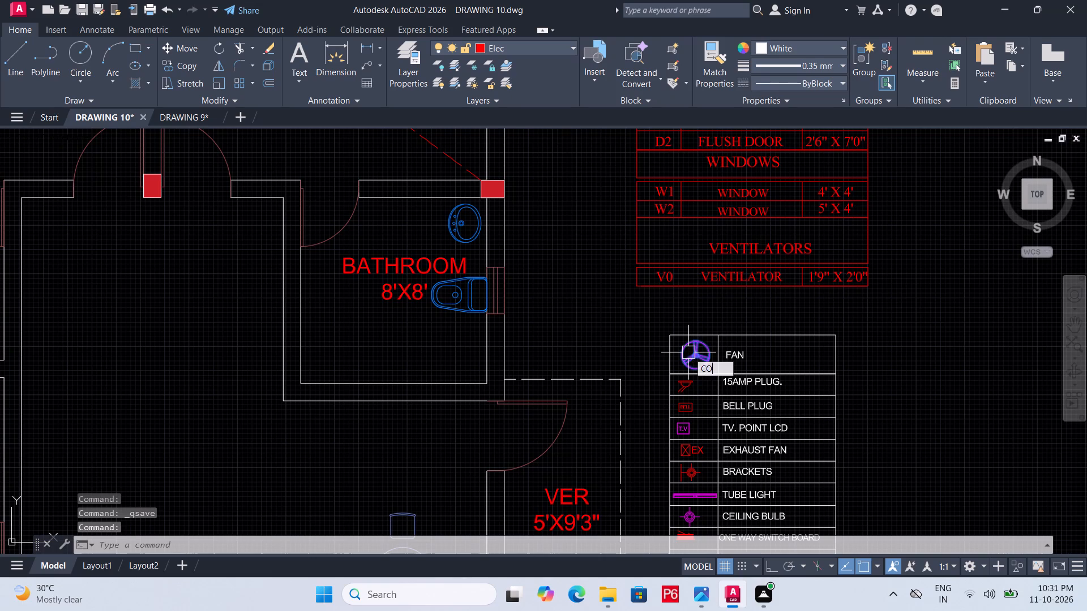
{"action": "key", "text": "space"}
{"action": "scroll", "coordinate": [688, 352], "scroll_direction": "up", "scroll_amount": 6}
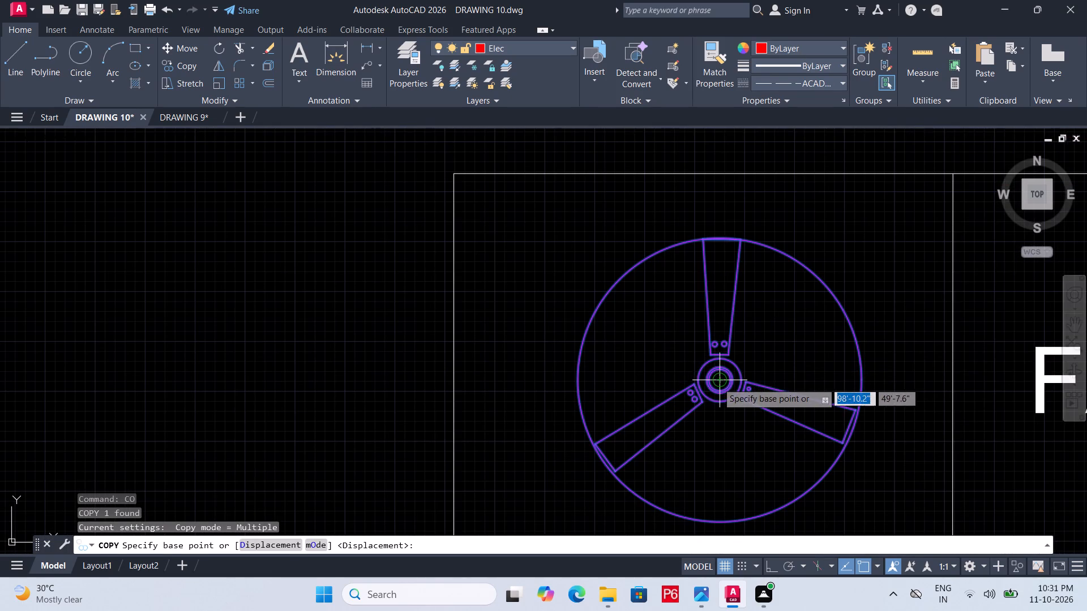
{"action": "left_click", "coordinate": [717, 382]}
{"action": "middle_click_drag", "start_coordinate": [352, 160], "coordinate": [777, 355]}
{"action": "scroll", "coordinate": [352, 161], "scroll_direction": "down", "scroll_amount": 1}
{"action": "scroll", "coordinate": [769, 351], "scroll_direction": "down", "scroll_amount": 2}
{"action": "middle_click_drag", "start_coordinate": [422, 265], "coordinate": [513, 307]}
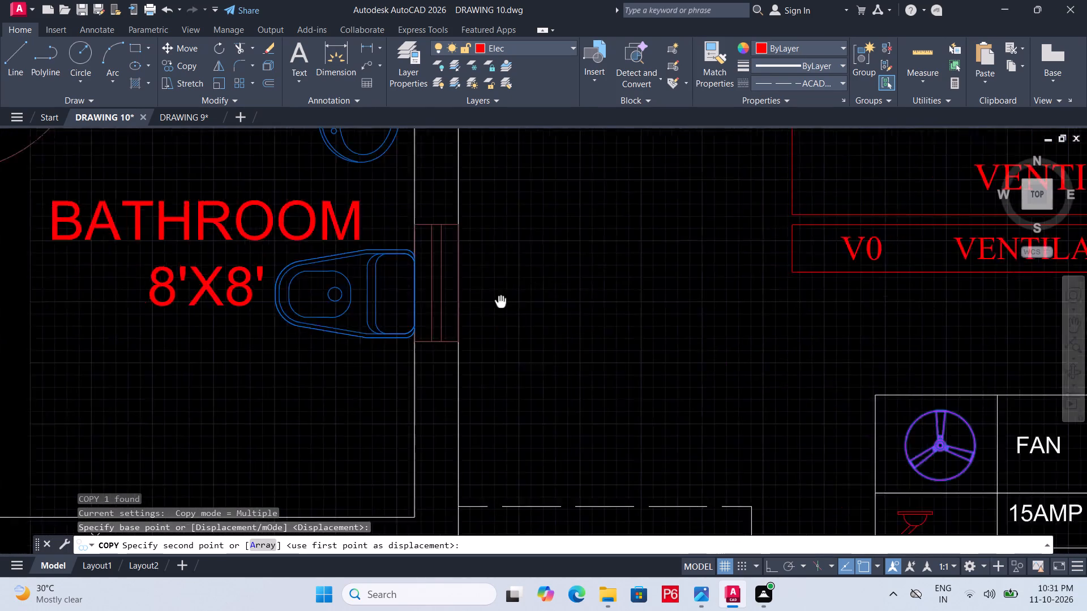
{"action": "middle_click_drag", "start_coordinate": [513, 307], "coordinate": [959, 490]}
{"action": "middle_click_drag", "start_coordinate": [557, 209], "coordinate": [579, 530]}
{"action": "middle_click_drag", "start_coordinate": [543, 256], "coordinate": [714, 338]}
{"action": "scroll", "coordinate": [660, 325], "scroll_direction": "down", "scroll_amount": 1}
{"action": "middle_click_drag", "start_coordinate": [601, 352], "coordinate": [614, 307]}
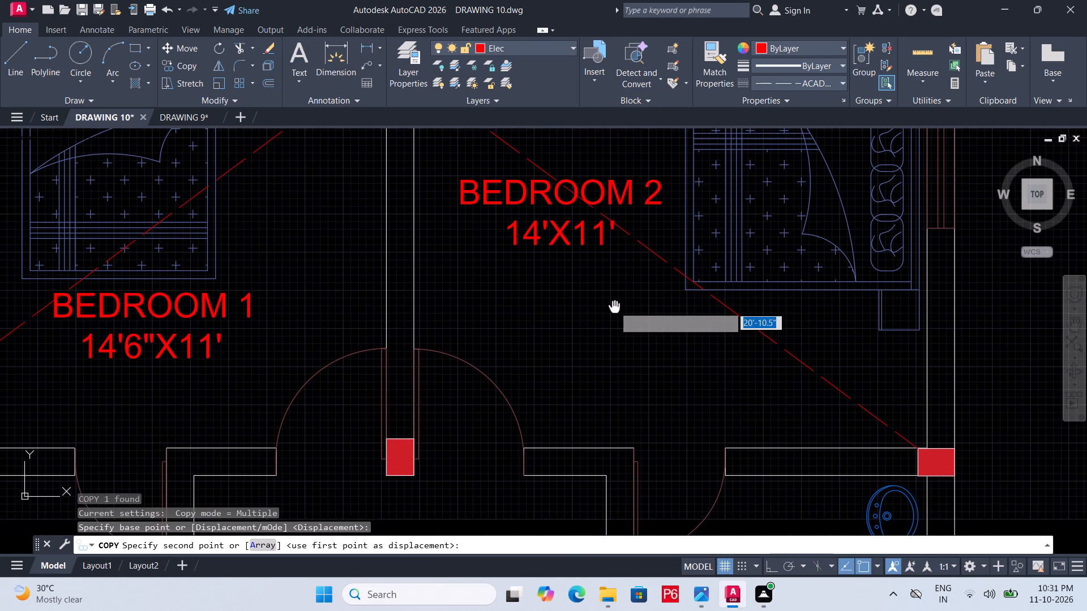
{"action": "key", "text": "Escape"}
Draw BEDROOM 1's second diagonal from its upper-left inner corner to the door corner beside the lower middle column.
{"action": "type", "text": "L"}
{"action": "key", "text": "space"}
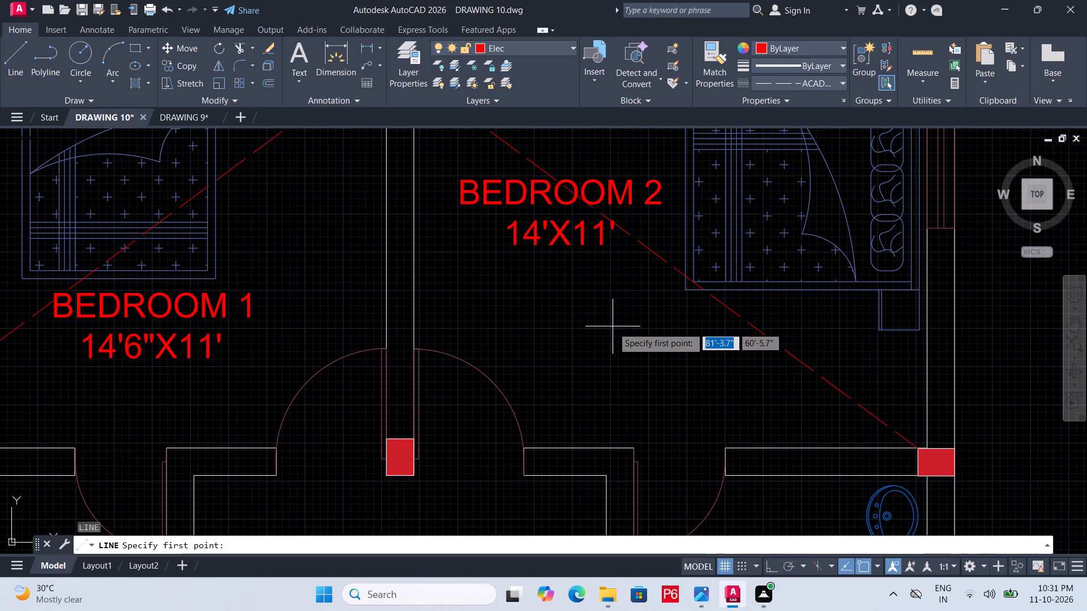
{"action": "scroll", "coordinate": [575, 343], "scroll_direction": "down", "scroll_amount": 1}
{"action": "middle_click_drag", "start_coordinate": [571, 345], "coordinate": [533, 381]}
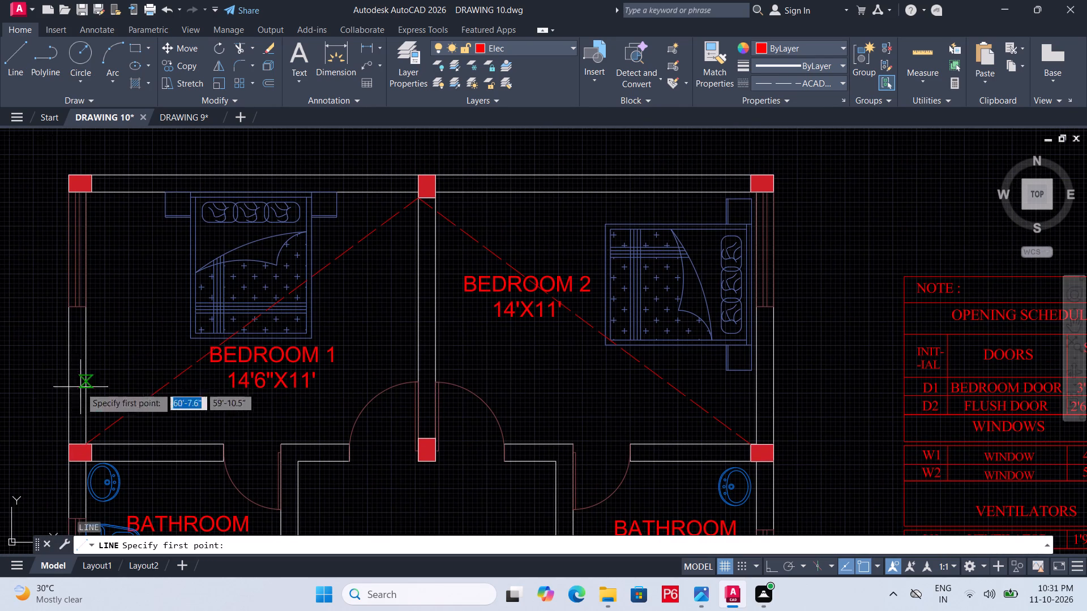
{"action": "left_click", "coordinate": [85, 193]}
{"action": "scroll", "coordinate": [417, 444], "scroll_direction": "up", "scroll_amount": 3}
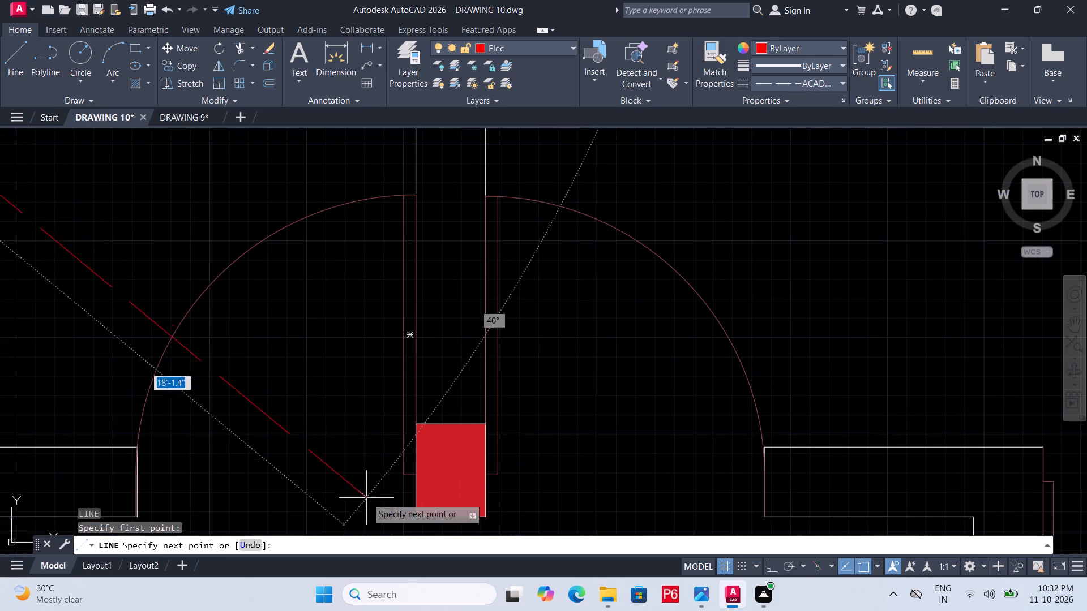
{"action": "left_click", "coordinate": [401, 476]}
{"action": "scroll", "coordinate": [366, 391], "scroll_direction": "down", "scroll_amount": 3}
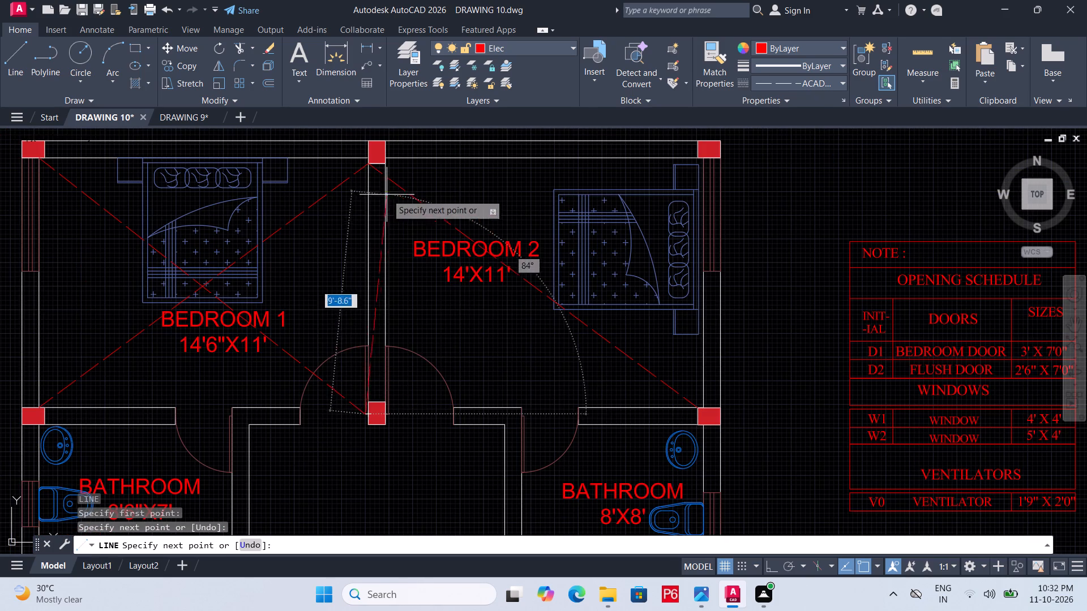
{"action": "key", "text": "space"}
Draw BEDROOM 2's second diagonal from the door corner beside the lower middle column to the upper-right inner corner, and save.
{"action": "key", "text": "space"}
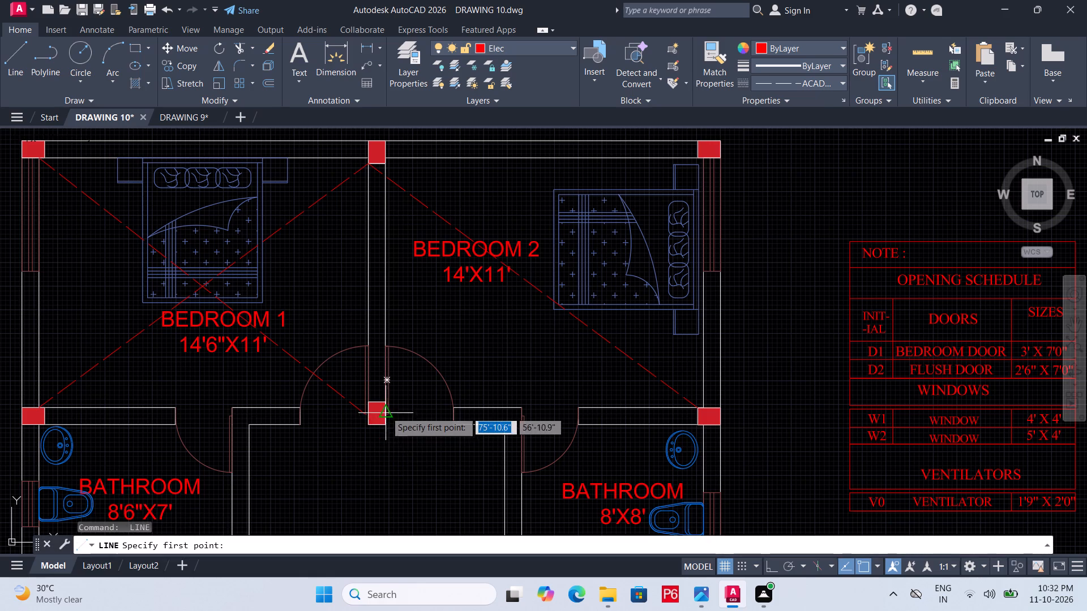
{"action": "scroll", "coordinate": [386, 411], "scroll_direction": "up", "scroll_amount": 2}
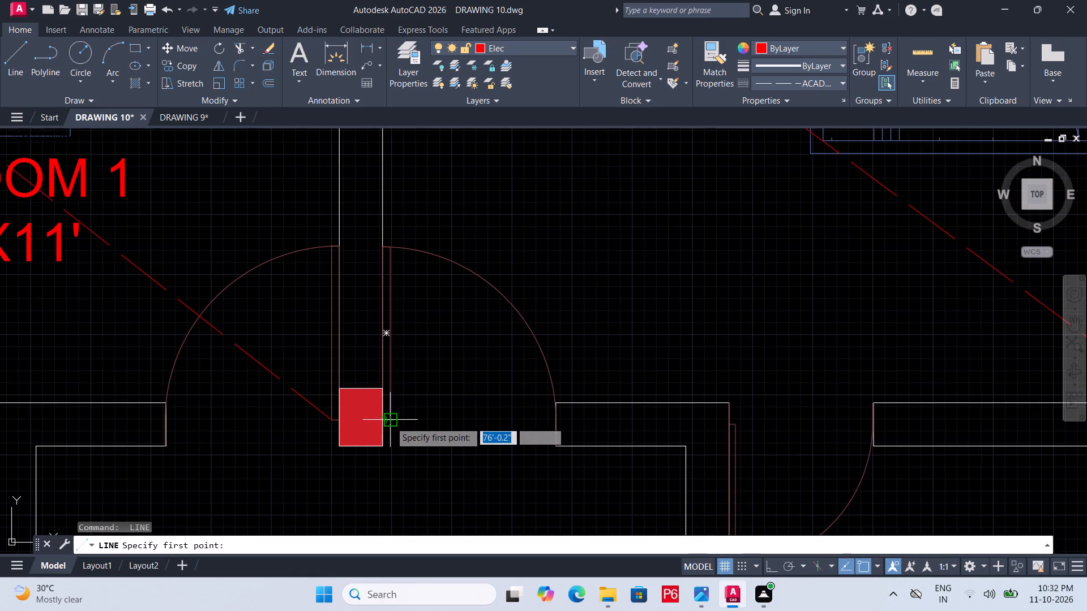
{"action": "left_click", "coordinate": [390, 421]}
{"action": "middle_click_drag", "start_coordinate": [567, 231], "coordinate": [258, 491]}
{"action": "scroll", "coordinate": [406, 396], "scroll_direction": "down", "scroll_amount": 2}
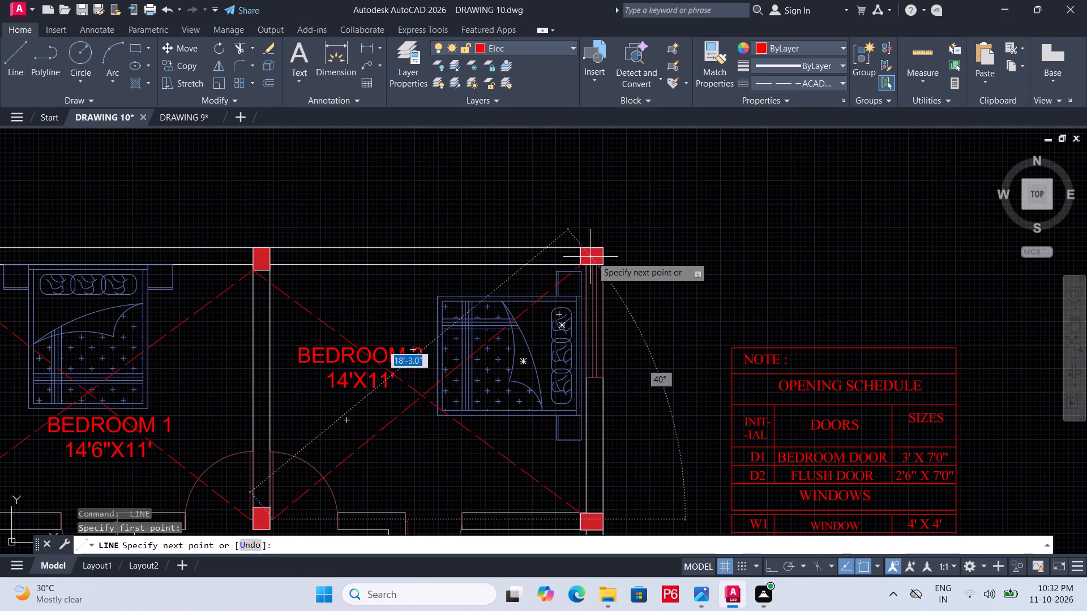
{"action": "scroll", "coordinate": [587, 264], "scroll_direction": "up", "scroll_amount": 2}
{"action": "left_click", "coordinate": [585, 266]}
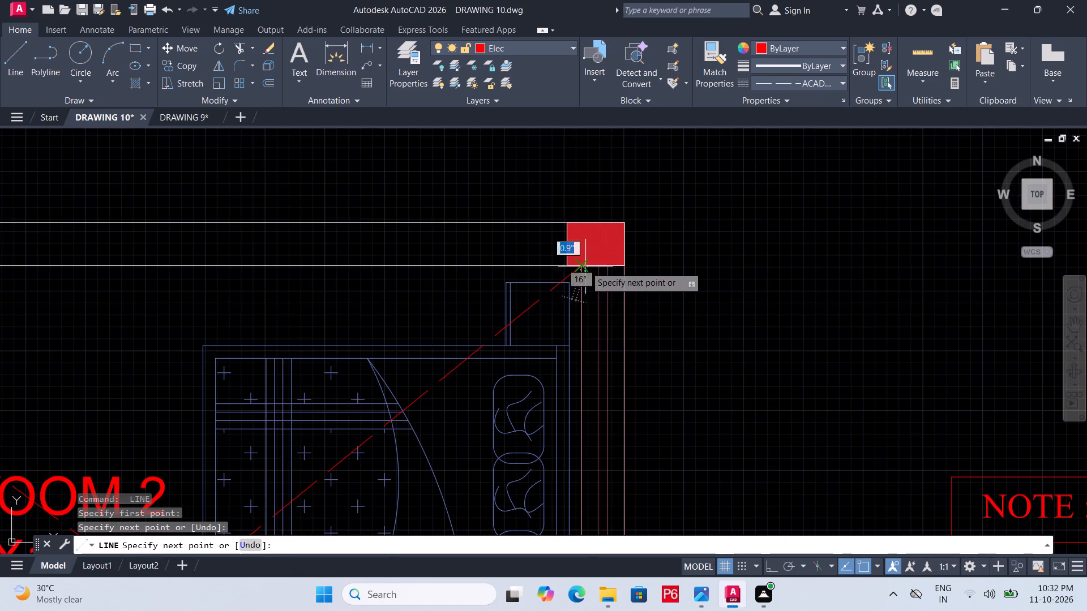
{"action": "scroll", "coordinate": [629, 235], "scroll_direction": "down", "scroll_amount": 2}
{"action": "key", "text": "Escape"}
{"action": "key", "text": "ctrl+s"}
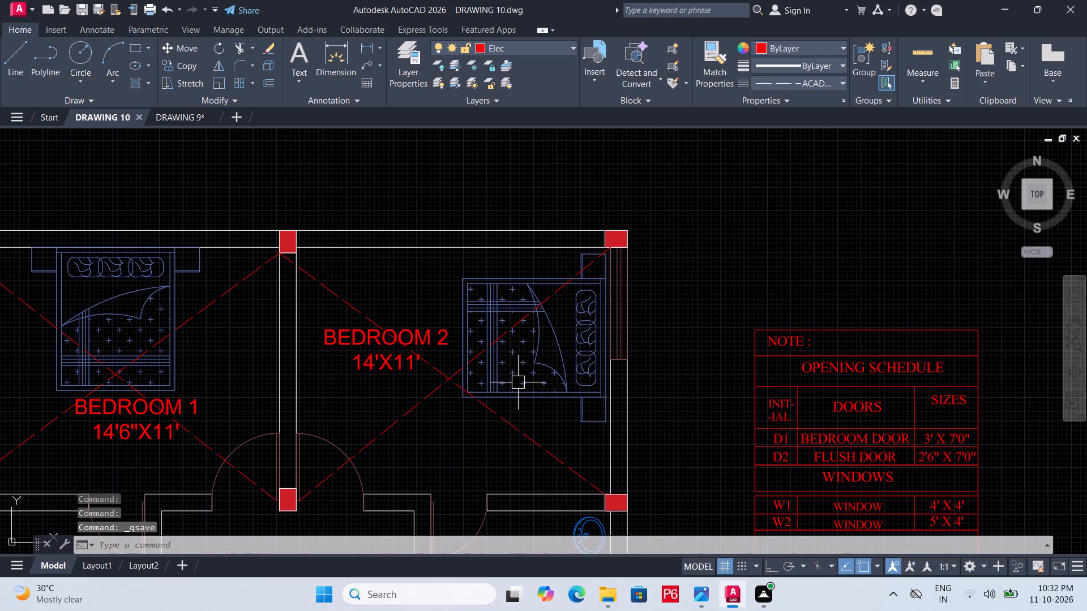
{"action": "key", "text": "ctrl+s"}
{"action": "key", "text": "ctrl+s"}
Copy the legend's FAN symbol by its centre to the crossing of the diagonals in BEDROOM 2.
{"action": "middle_click_drag", "start_coordinate": [499, 394], "coordinate": [581, 284], "text": "ctrl"}
{"action": "scroll", "coordinate": [485, 332], "scroll_direction": "down", "scroll_amount": 2}
{"action": "scroll", "coordinate": [620, 405], "scroll_direction": "up", "scroll_amount": 3}
{"action": "left_click", "coordinate": [701, 431]}
{"action": "type", "text": "CO"}
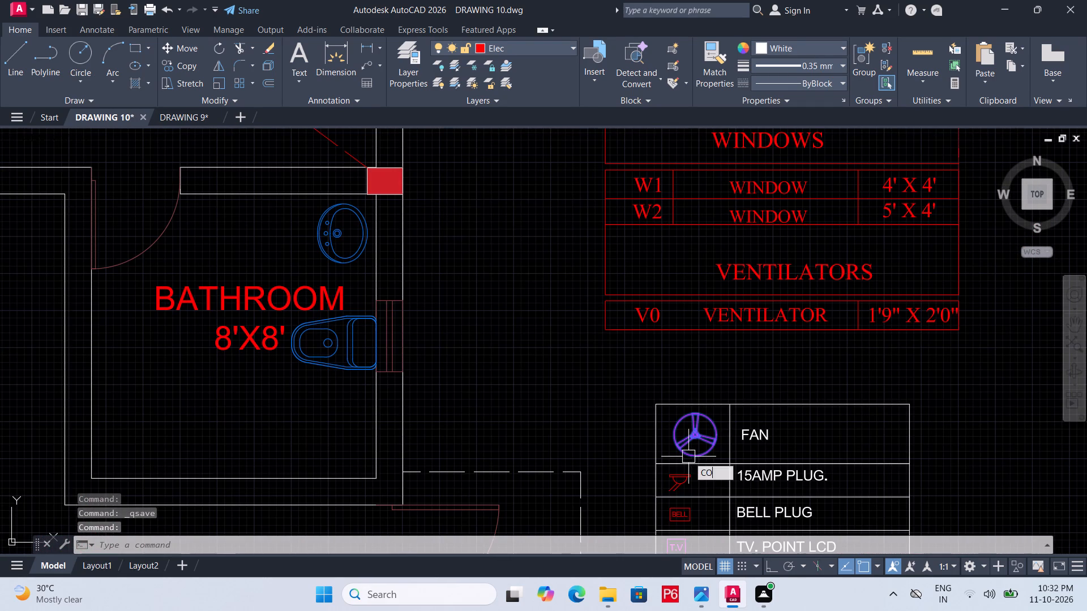
{"action": "key", "text": "space"}
{"action": "scroll", "coordinate": [690, 441], "scroll_direction": "up", "scroll_amount": 4}
{"action": "left_click", "coordinate": [709, 415]}
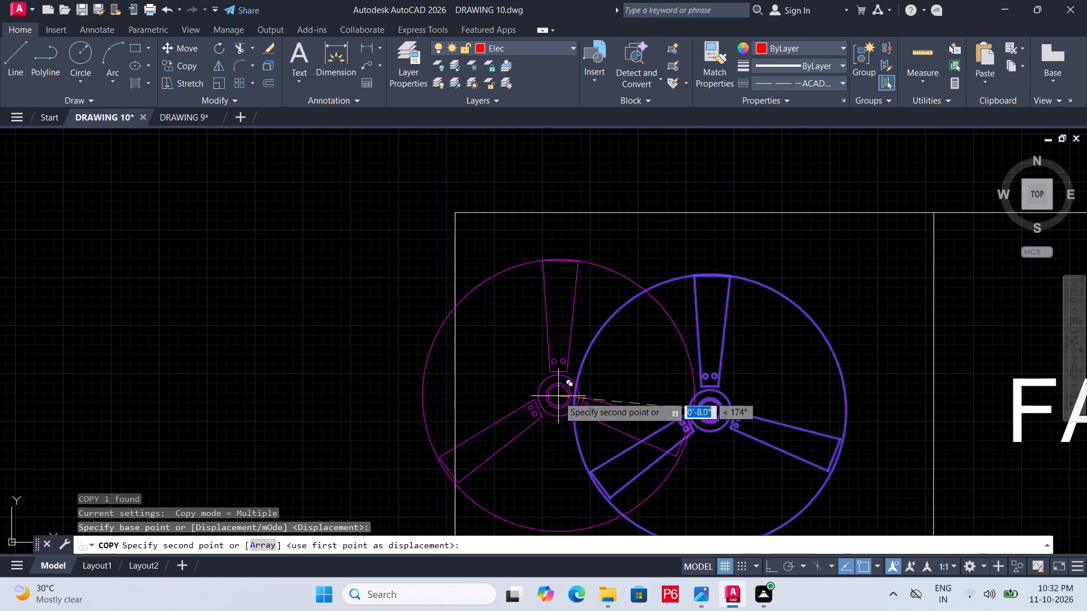
{"action": "scroll", "coordinate": [568, 370], "scroll_direction": "down", "scroll_amount": 5}
{"action": "middle_click_drag", "start_coordinate": [498, 325], "coordinate": [850, 534]}
{"action": "scroll", "coordinate": [534, 290], "scroll_direction": "up", "scroll_amount": 2}
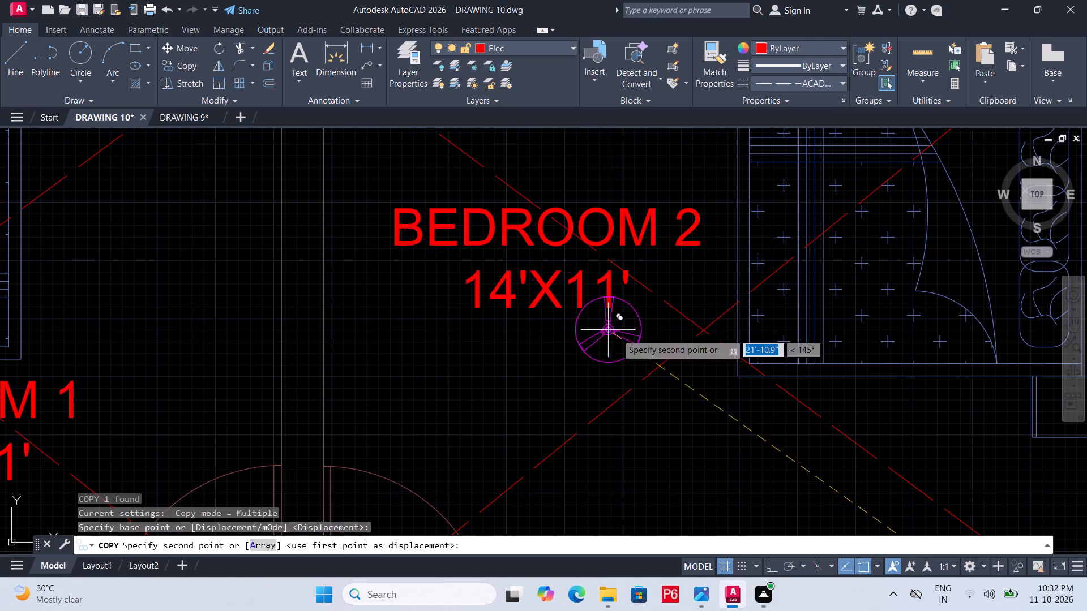
{"action": "left_click", "coordinate": [699, 327]}
Place another fan copy at the crossing of the diagonals in BEDROOM 1, and save the drawing.
{"action": "middle_click_drag", "start_coordinate": [388, 341], "coordinate": [688, 395]}
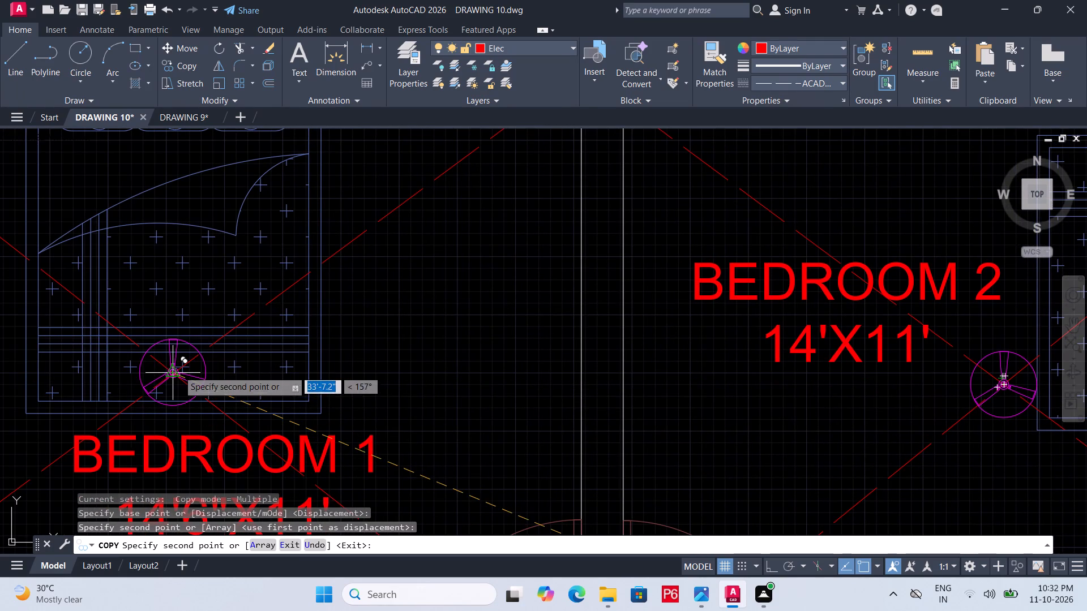
{"action": "left_click", "coordinate": [178, 371]}
{"action": "scroll", "coordinate": [254, 410], "scroll_direction": "down", "scroll_amount": 3}
{"action": "middle_click_drag", "start_coordinate": [225, 382], "coordinate": [228, 334]}
{"action": "key", "text": "Escape"}
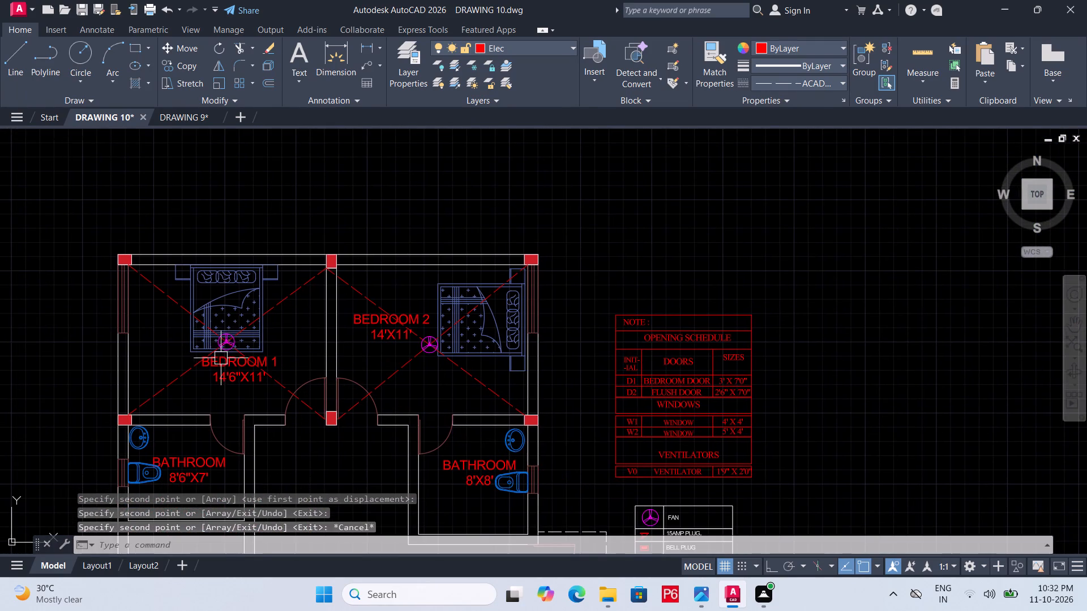
{"action": "key", "text": "ctrl+s"}
{"action": "key", "text": "ctrl+s"}
{"action": "key", "text": "ctrl+s"}
{"action": "key", "text": "ctrl+s"}
Delete the diagonals running to the lower middle column in BEDROOM 2 and BEDROOM 1, and save the drawing.
{"action": "middle_click_drag", "start_coordinate": [311, 405], "coordinate": [283, 326], "text": "ctrl"}
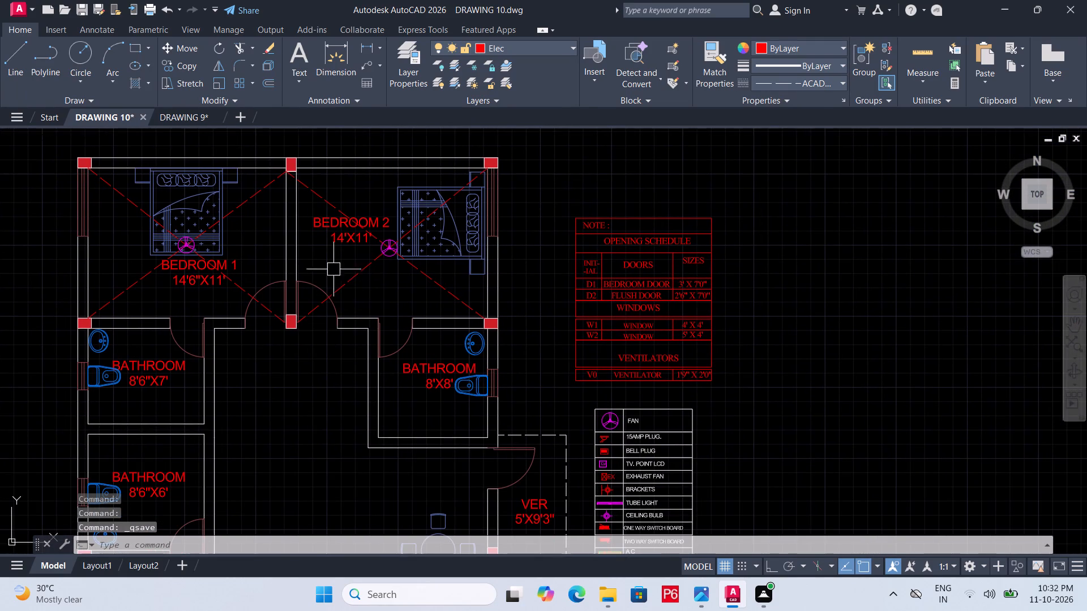
{"action": "left_click", "coordinate": [342, 275]}
{"action": "key", "text": "Delete"}
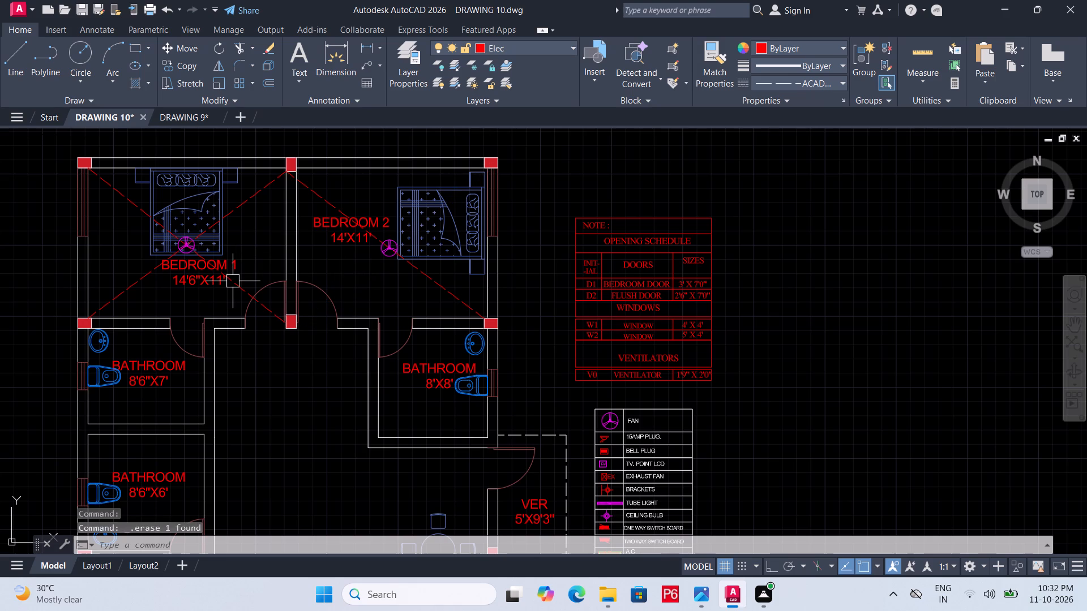
{"action": "left_click", "coordinate": [233, 281]}
{"action": "key", "text": "Delete"}
{"action": "key", "text": "ctrl+s"}
{"action": "key", "text": "ctrl+s"}
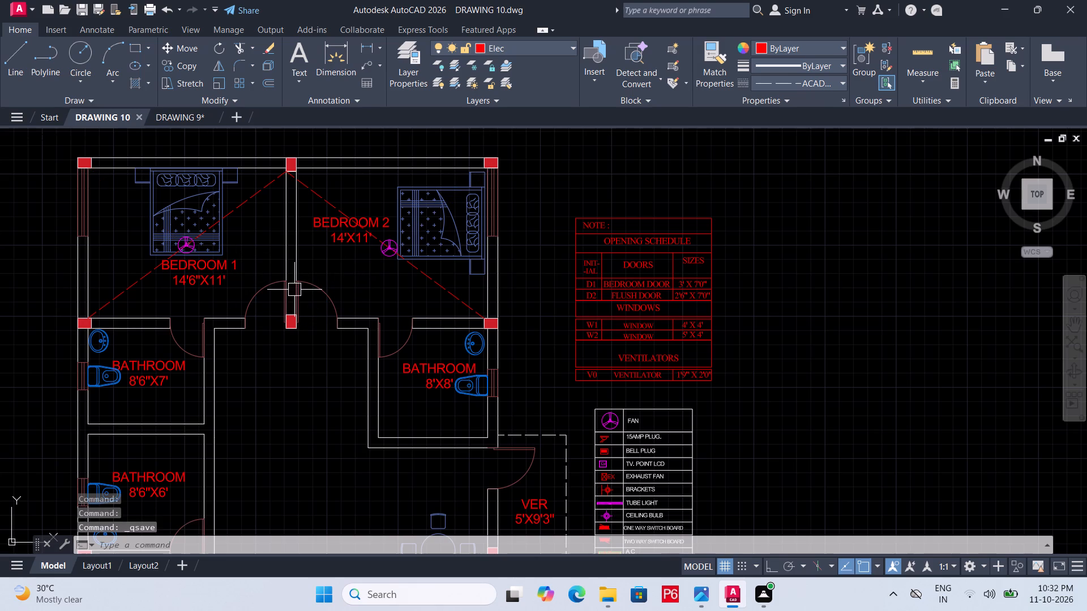
{"action": "key", "text": "ctrl+s"}
{"action": "key", "text": "ctrl+s"}
{"action": "key", "text": "ctrl+s"}
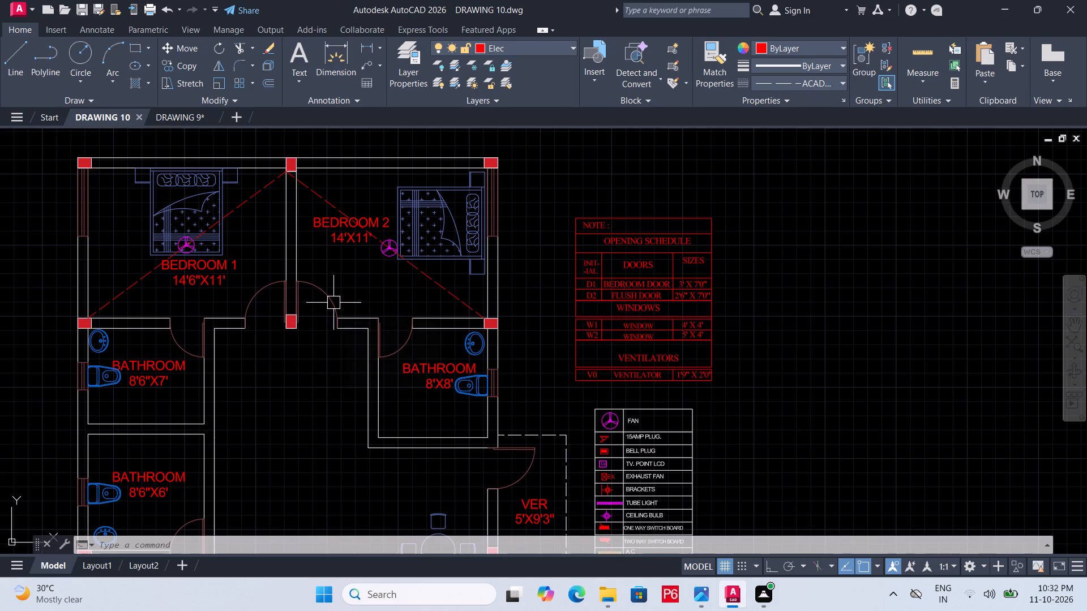
{"action": "key", "text": "ctrl+s"}
{"action": "key", "text": "ctrl+s"}
{"action": "key", "text": "ctrl+s"}
{"action": "key", "text": "ctrl+s"}
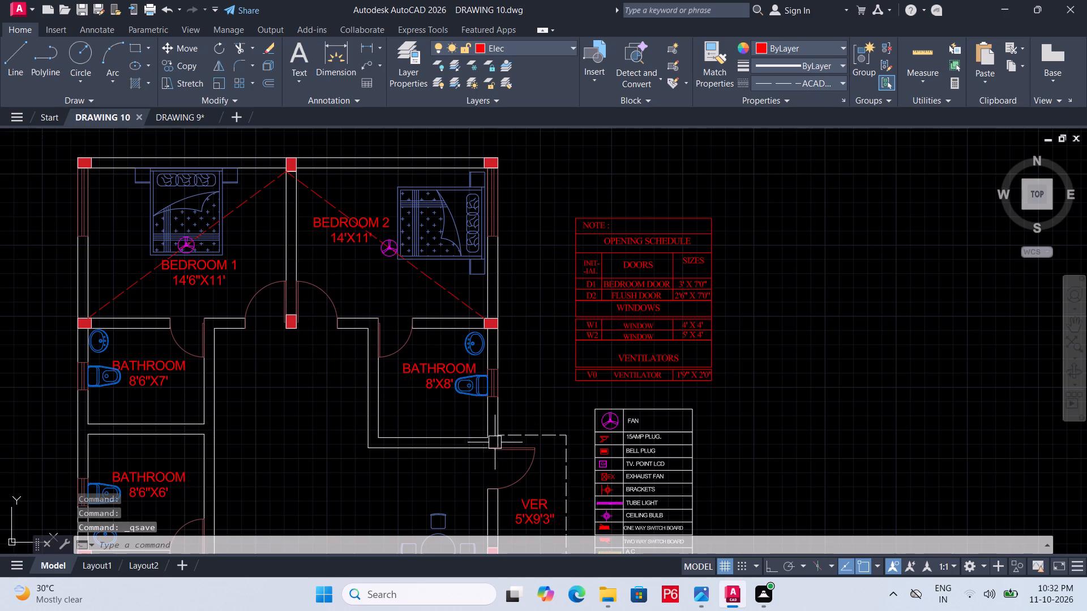
Draw a diagonal guide line across DRAWING CUM DINING from its lower-left inner corner to the column beside the kitchen door, and save.
{"action": "middle_click_drag", "start_coordinate": [639, 441], "coordinate": [635, 345]}
{"action": "scroll", "coordinate": [562, 337], "scroll_direction": "up", "scroll_amount": 1}
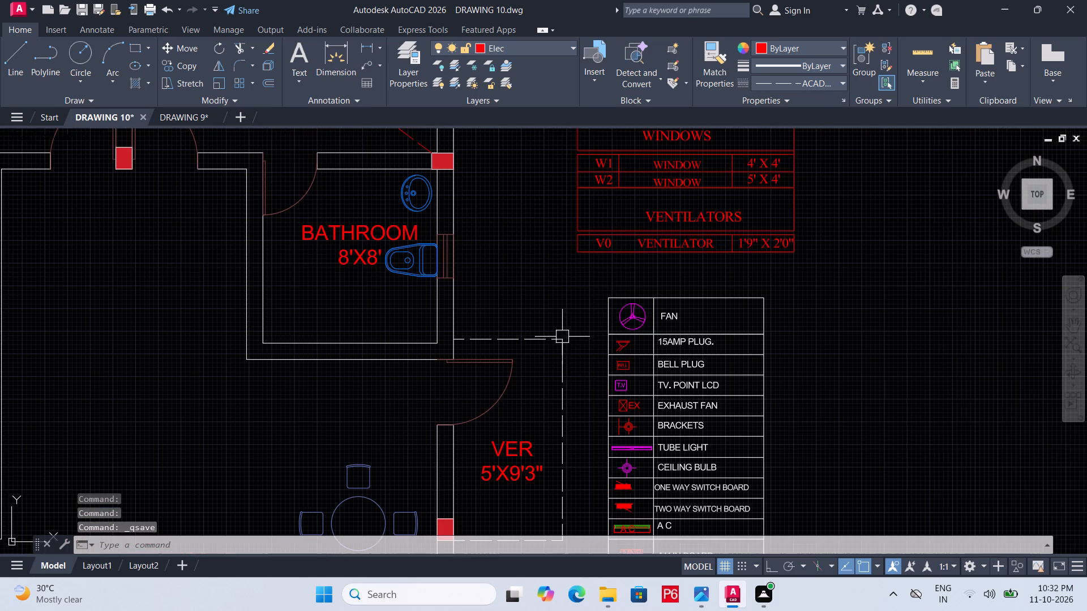
{"action": "scroll", "coordinate": [600, 341], "scroll_direction": "up", "scroll_amount": 1}
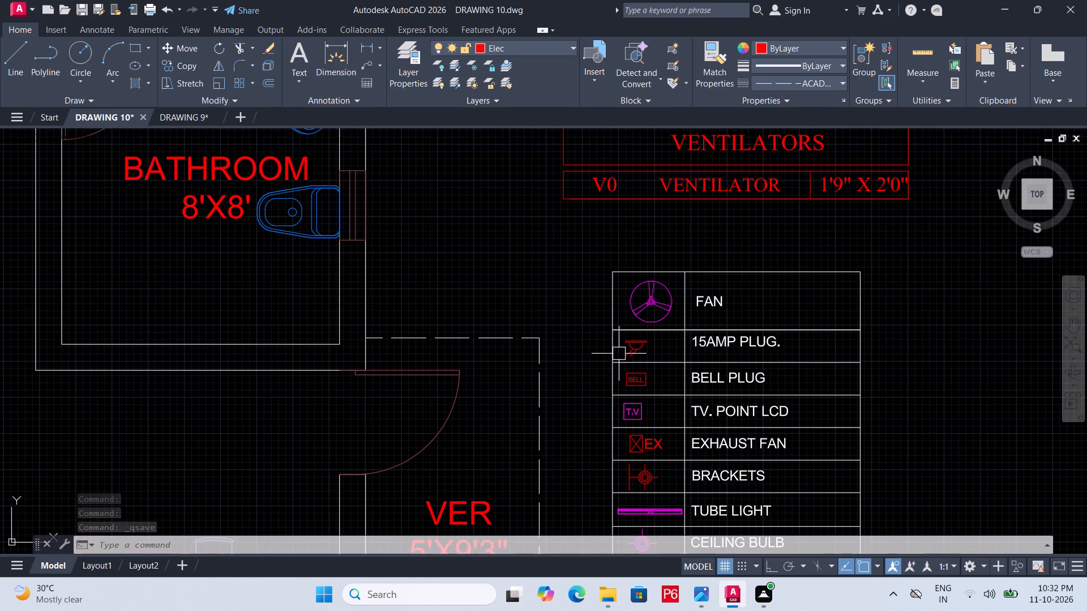
{"action": "middle_click_drag", "start_coordinate": [619, 354], "coordinate": [647, 339]}
{"action": "scroll", "coordinate": [666, 354], "scroll_direction": "down", "scroll_amount": 2}
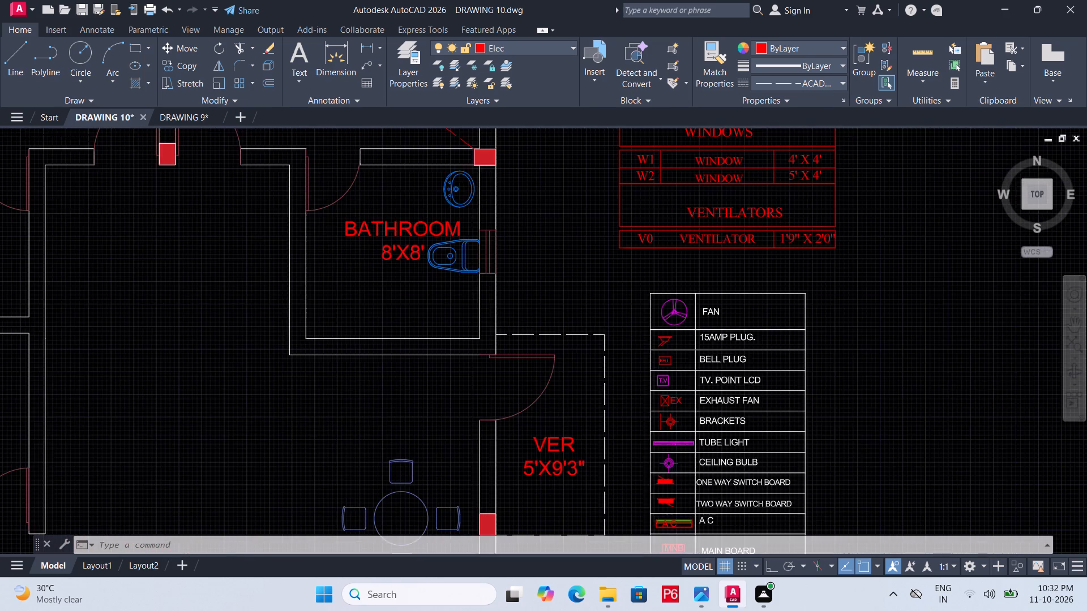
{"action": "middle_click_drag", "start_coordinate": [525, 343], "coordinate": [685, 260]}
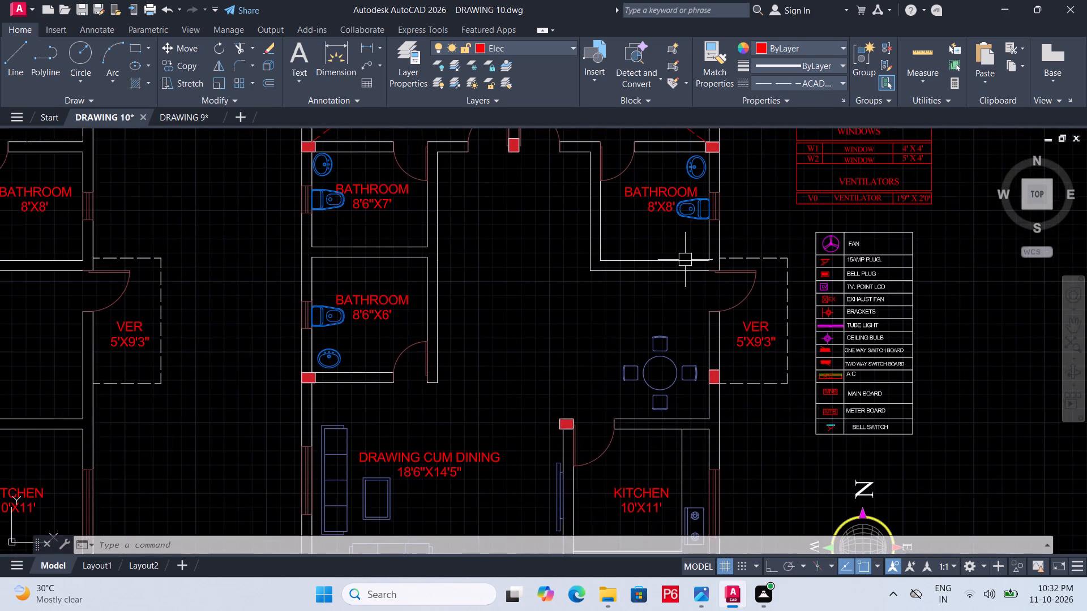
{"action": "middle_click_drag", "start_coordinate": [566, 372], "coordinate": [611, 242]}
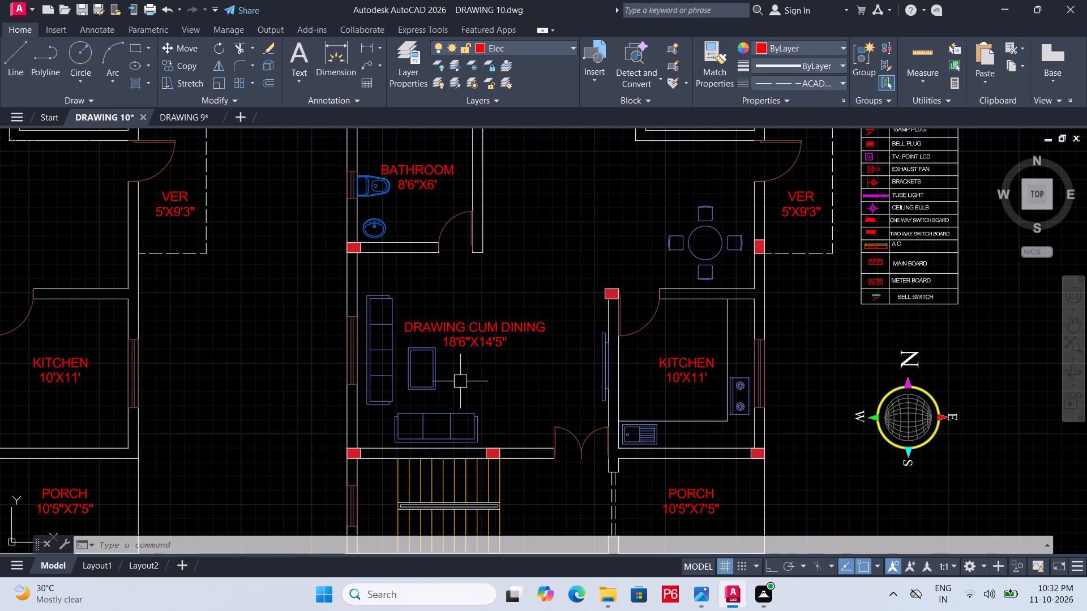
{"action": "scroll", "coordinate": [443, 384], "scroll_direction": "up", "scroll_amount": 1}
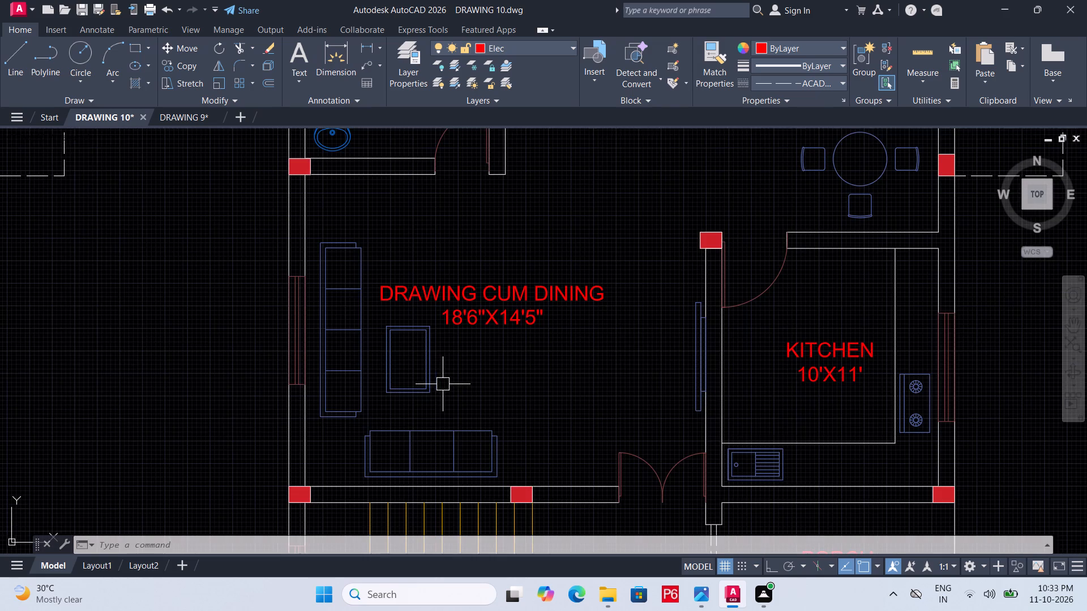
{"action": "middle_click_drag", "start_coordinate": [444, 382], "coordinate": [493, 380]}
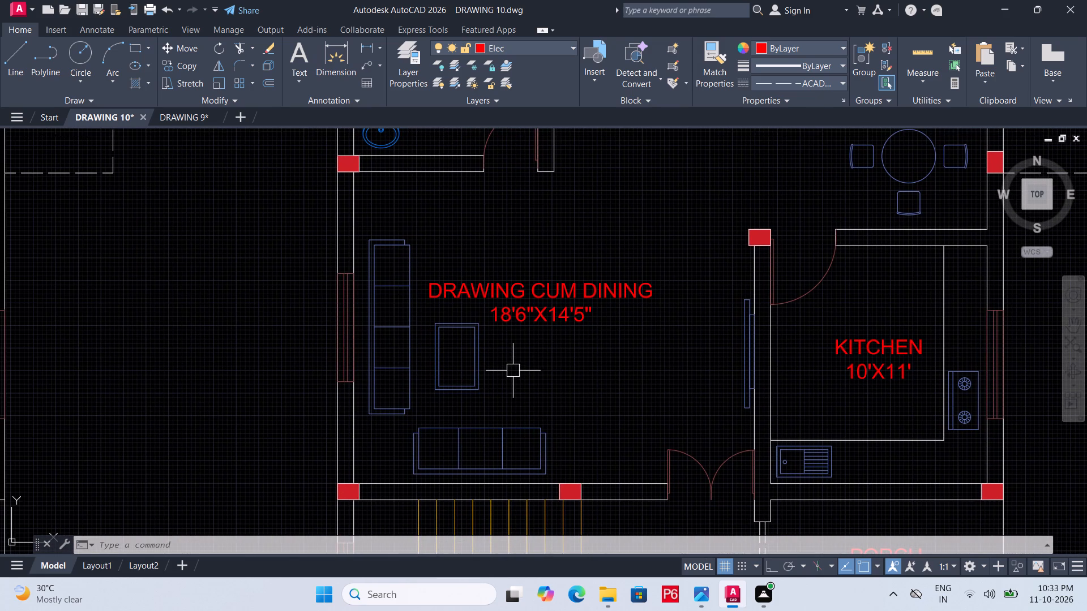
{"action": "middle_click_drag", "start_coordinate": [591, 359], "coordinate": [469, 353]}
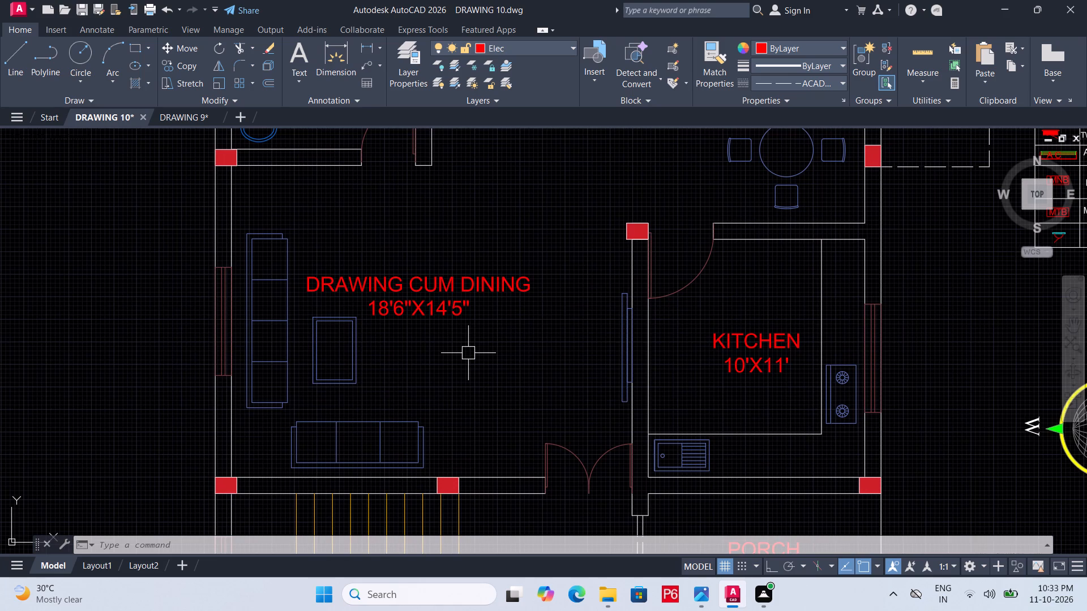
{"action": "type", "text": "L"}
{"action": "key", "text": "space"}
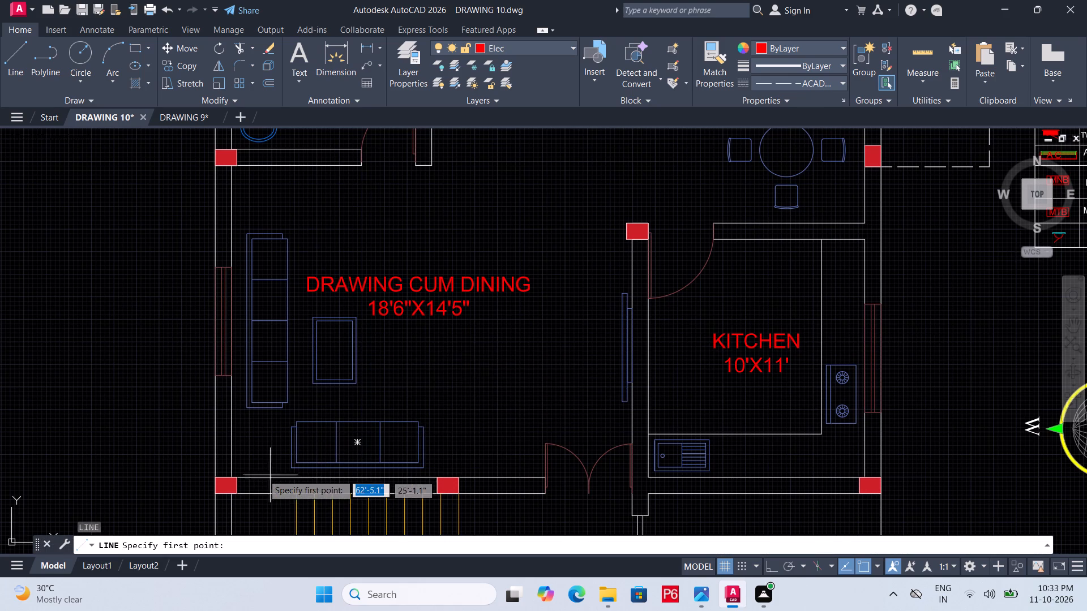
{"action": "left_click", "coordinate": [230, 474]}
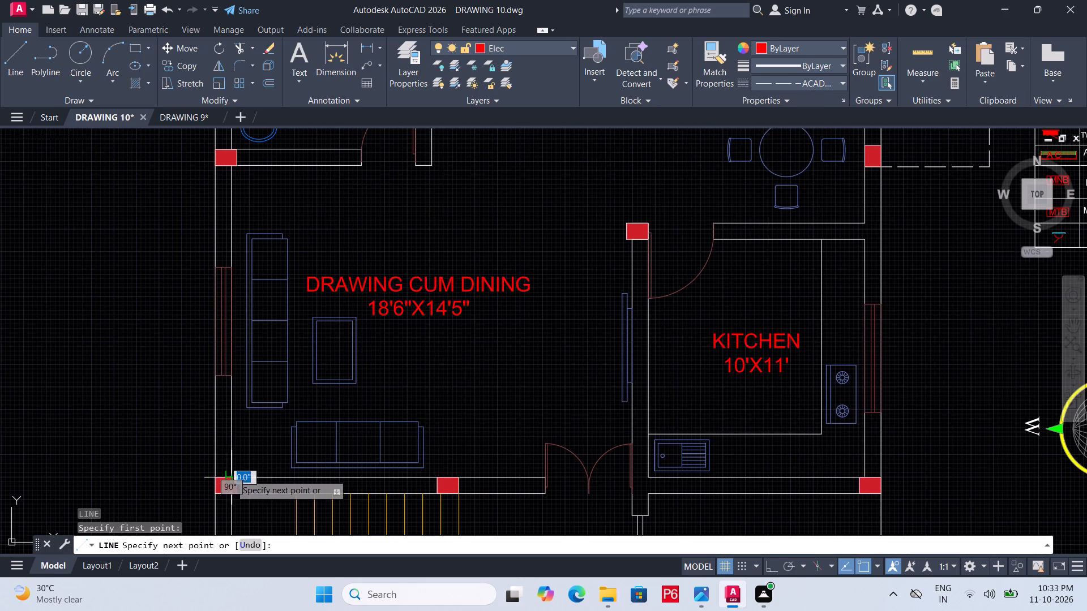
{"action": "double_click", "coordinate": [630, 221]}
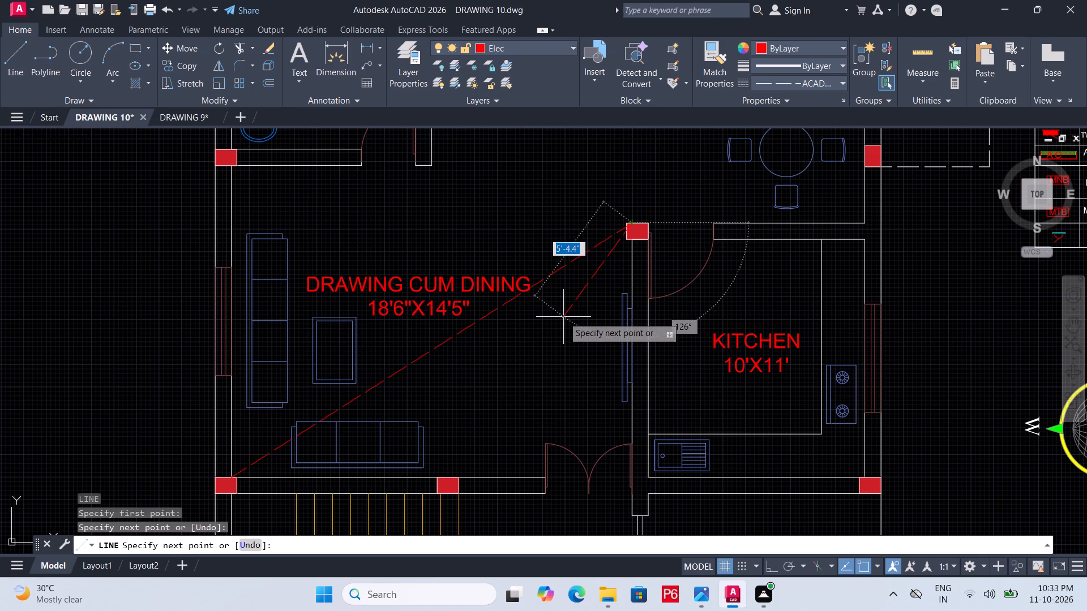
{"action": "key", "text": "Escape"}
{"action": "key", "text": "ctrl+s"}
{"action": "key", "text": "ctrl+s"}
Copy the legend's FAN symbol by its centre to the midpoint of the diagonal in DRAWING CUM DINING.
{"action": "scroll", "coordinate": [608, 320], "scroll_direction": "down", "scroll_amount": 1}
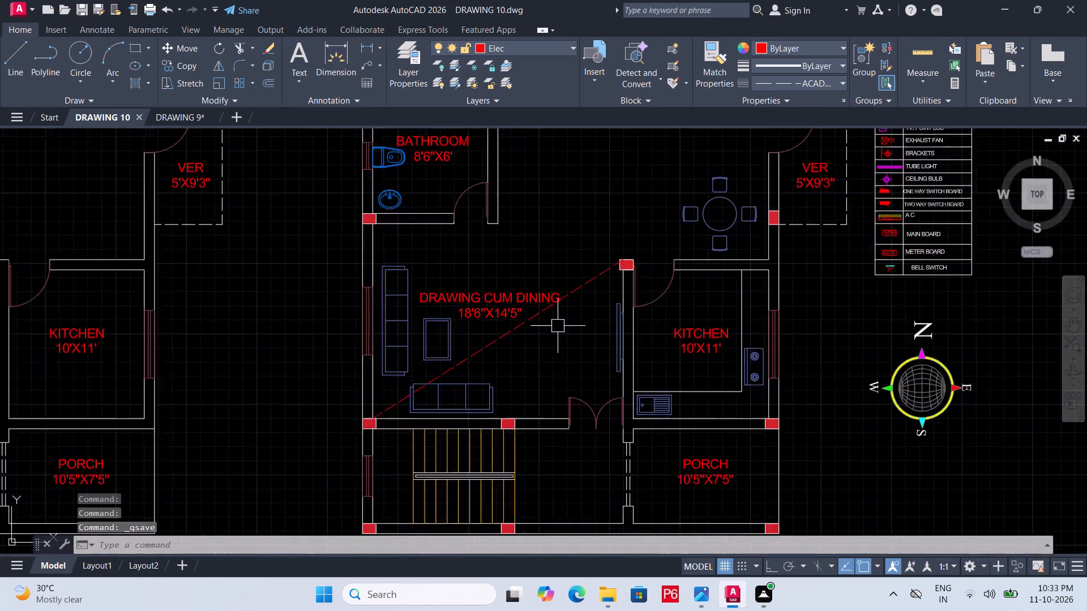
{"action": "scroll", "coordinate": [558, 326], "scroll_direction": "down", "scroll_amount": 1}
{"action": "middle_click_drag", "start_coordinate": [460, 329], "coordinate": [425, 321]}
{"action": "middle_click_drag", "start_coordinate": [808, 276], "coordinate": [786, 309]}
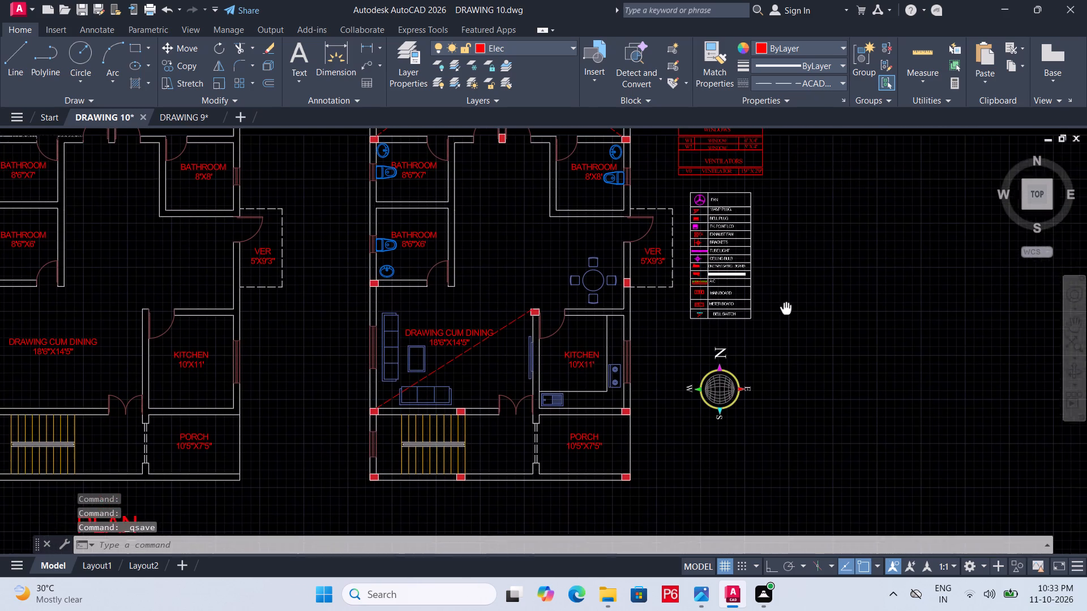
{"action": "middle_click_drag", "start_coordinate": [786, 309], "coordinate": [774, 323]}
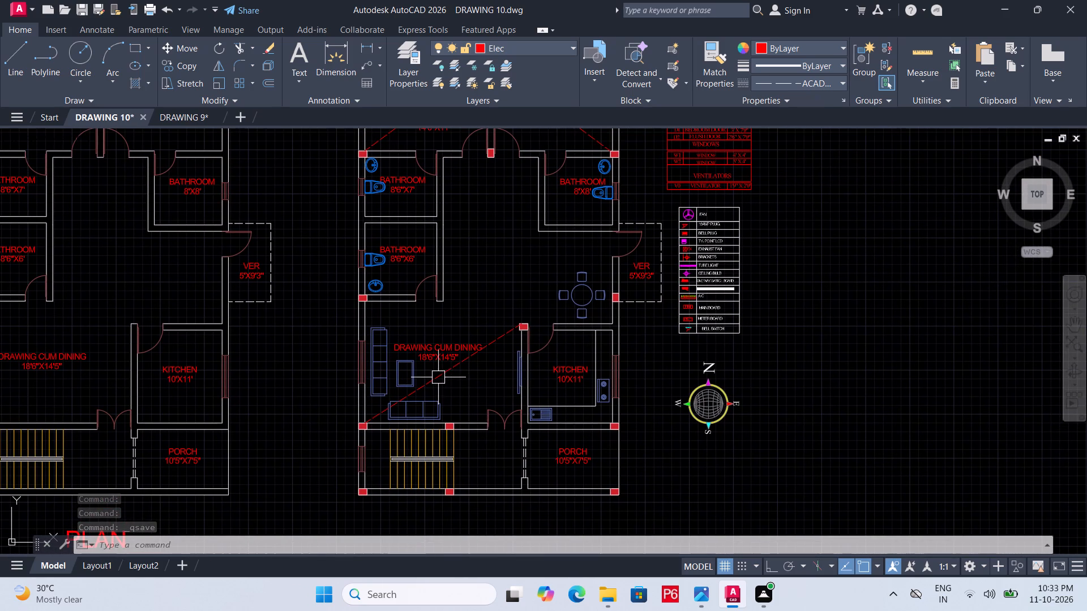
{"action": "scroll", "coordinate": [703, 222], "scroll_direction": "up", "scroll_amount": 2}
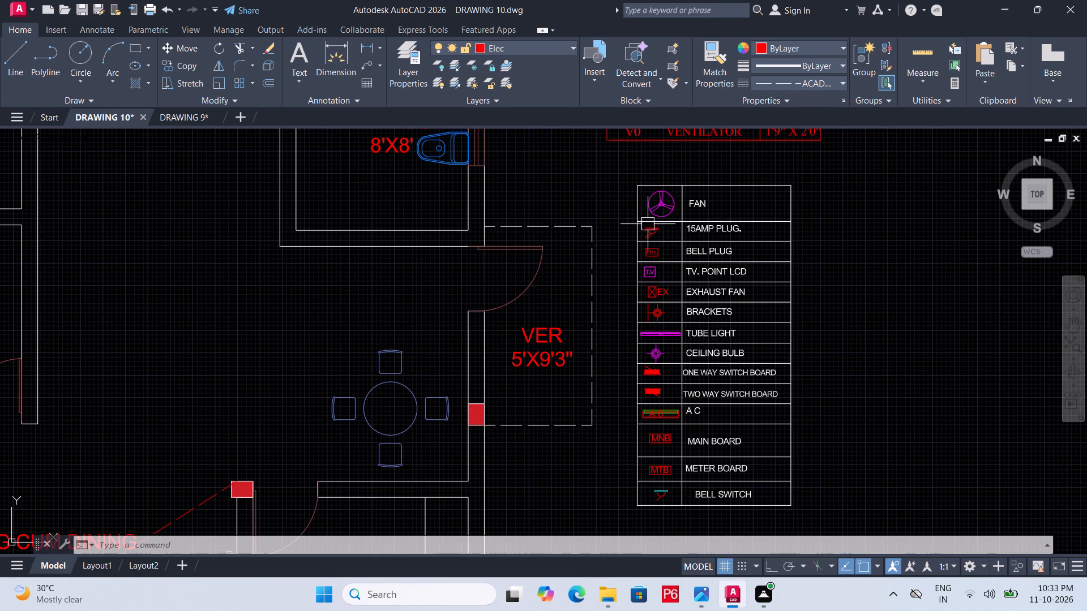
{"action": "left_click", "coordinate": [664, 210]}
{"action": "type", "text": "CO"}
{"action": "key", "text": "space"}
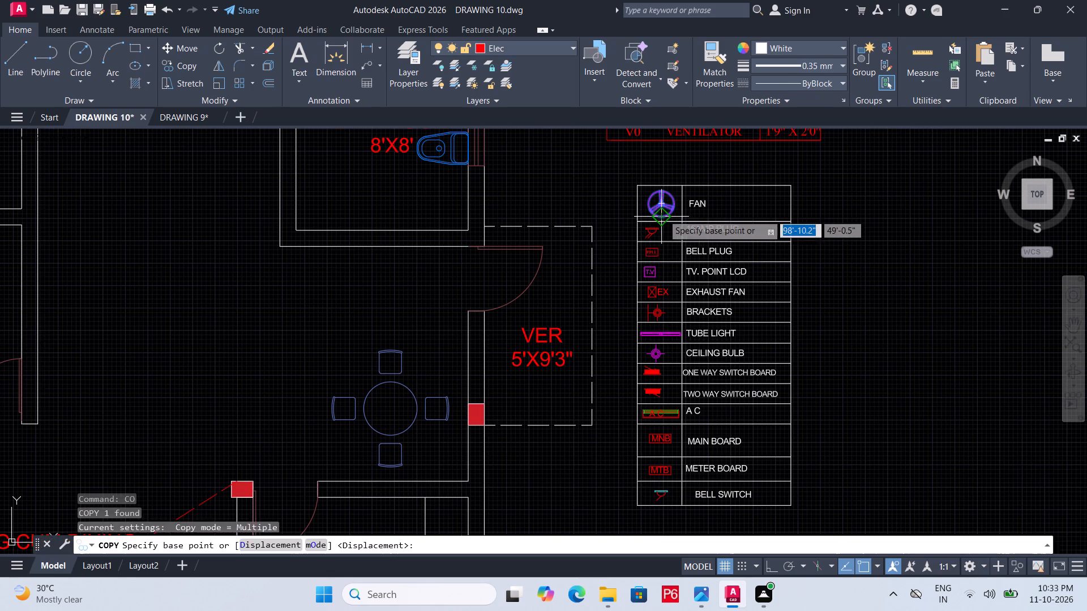
{"action": "scroll", "coordinate": [663, 215], "scroll_direction": "up", "scroll_amount": 3}
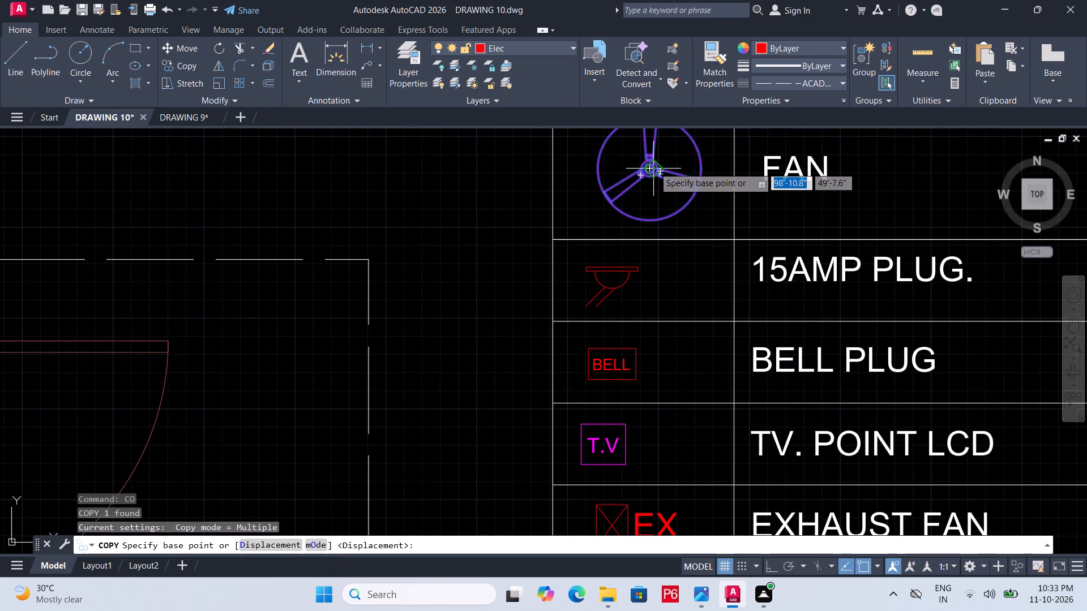
{"action": "scroll", "coordinate": [654, 167], "scroll_direction": "up", "scroll_amount": 2}
{"action": "left_click", "coordinate": [641, 169]}
{"action": "scroll", "coordinate": [634, 302], "scroll_direction": "down", "scroll_amount": 4}
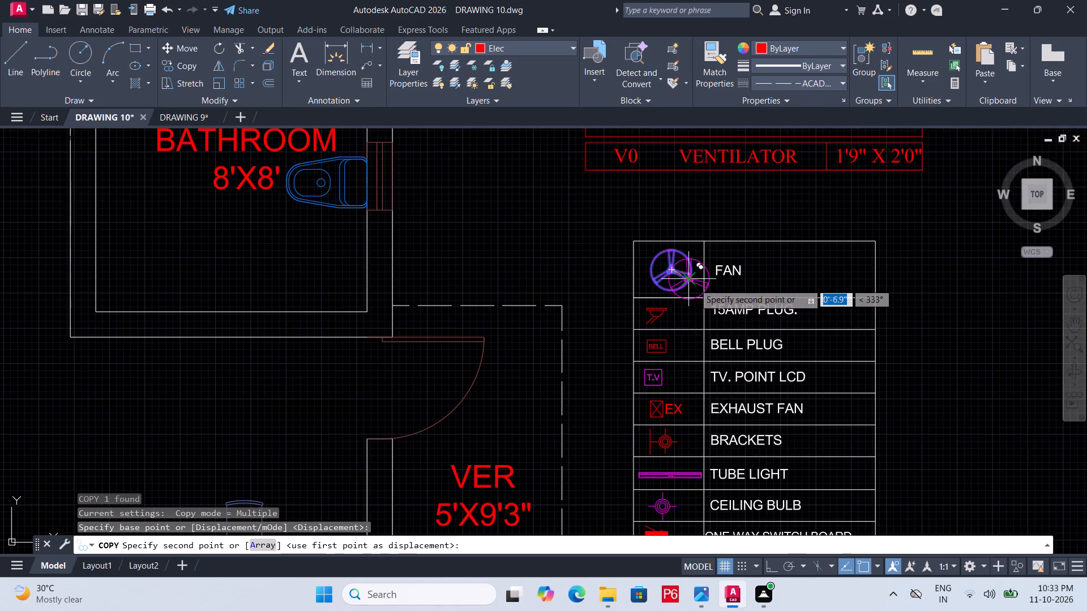
{"action": "scroll", "coordinate": [575, 328], "scroll_direction": "down", "scroll_amount": 2}
{"action": "middle_click_drag", "start_coordinate": [528, 365], "coordinate": [720, 229]}
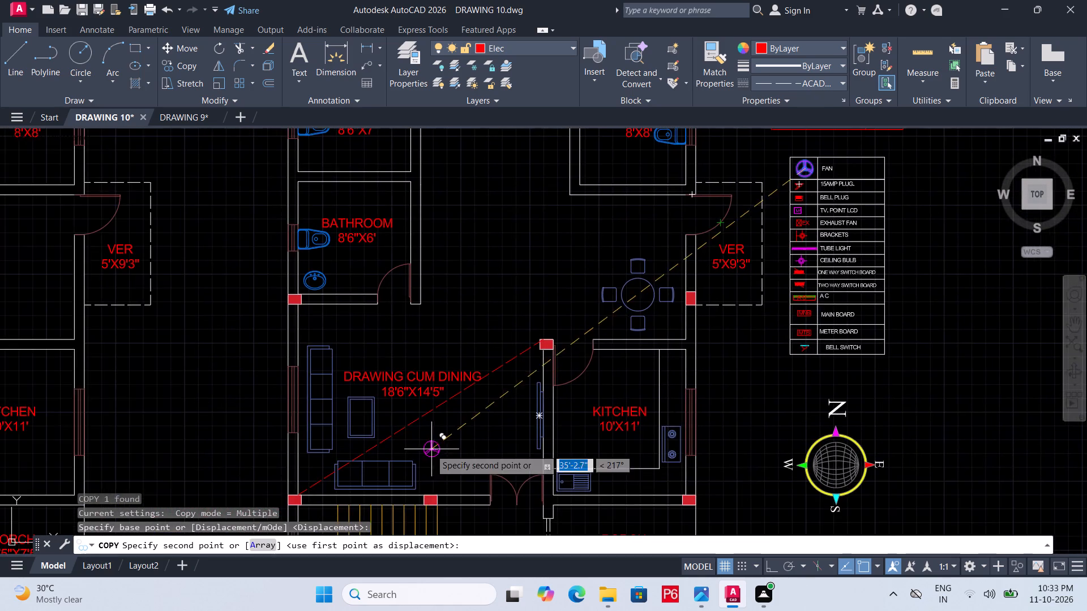
{"action": "middle_click_drag", "start_coordinate": [426, 436], "coordinate": [491, 373]}
{"action": "scroll", "coordinate": [426, 436], "scroll_direction": "up", "scroll_amount": 1}
{"action": "left_click", "coordinate": [480, 344]}
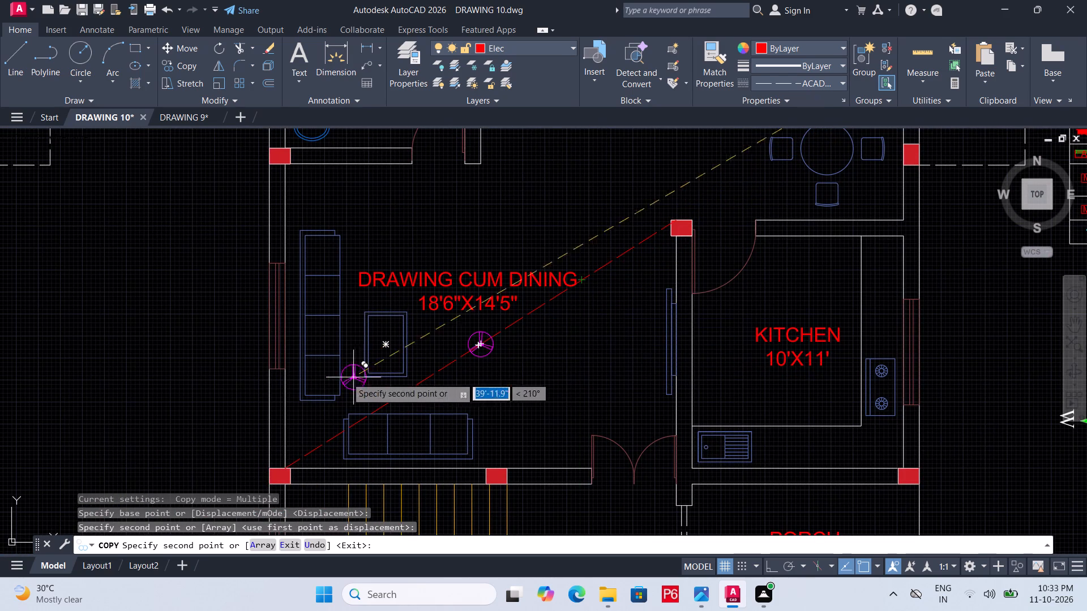
{"action": "key", "text": "Escape"}
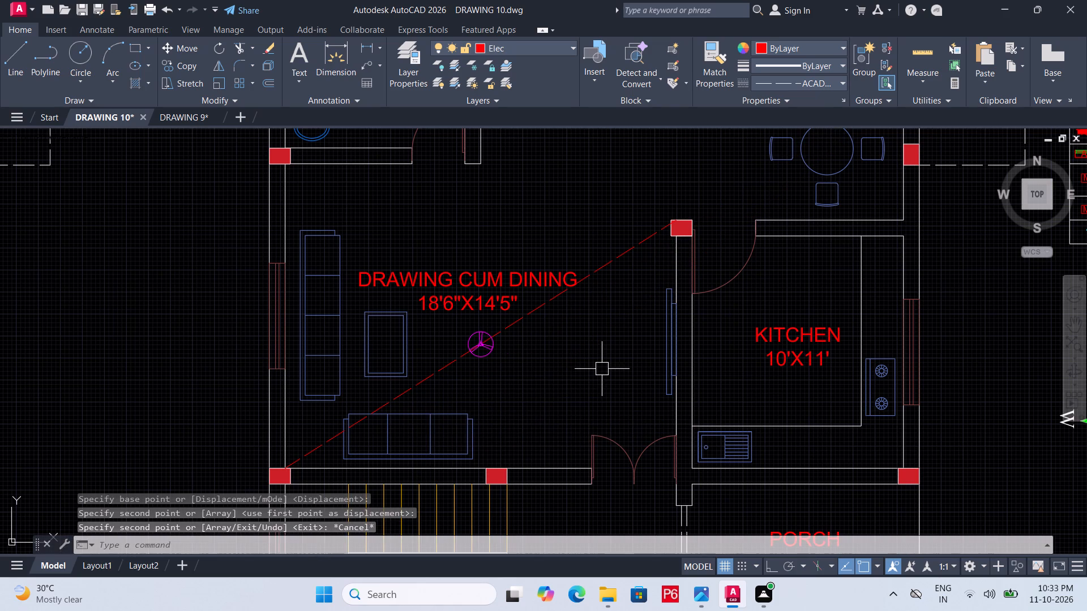
Delete the diagonal guide line in DRAWING CUM DINING.
{"action": "left_click", "coordinate": [515, 326]}
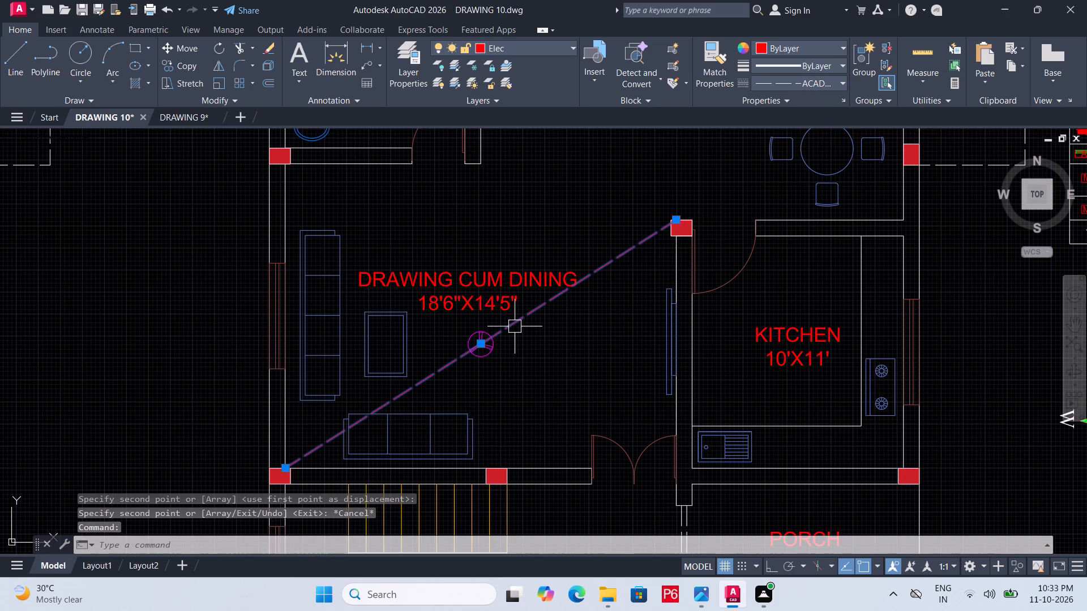
{"action": "key", "text": "Delete"}
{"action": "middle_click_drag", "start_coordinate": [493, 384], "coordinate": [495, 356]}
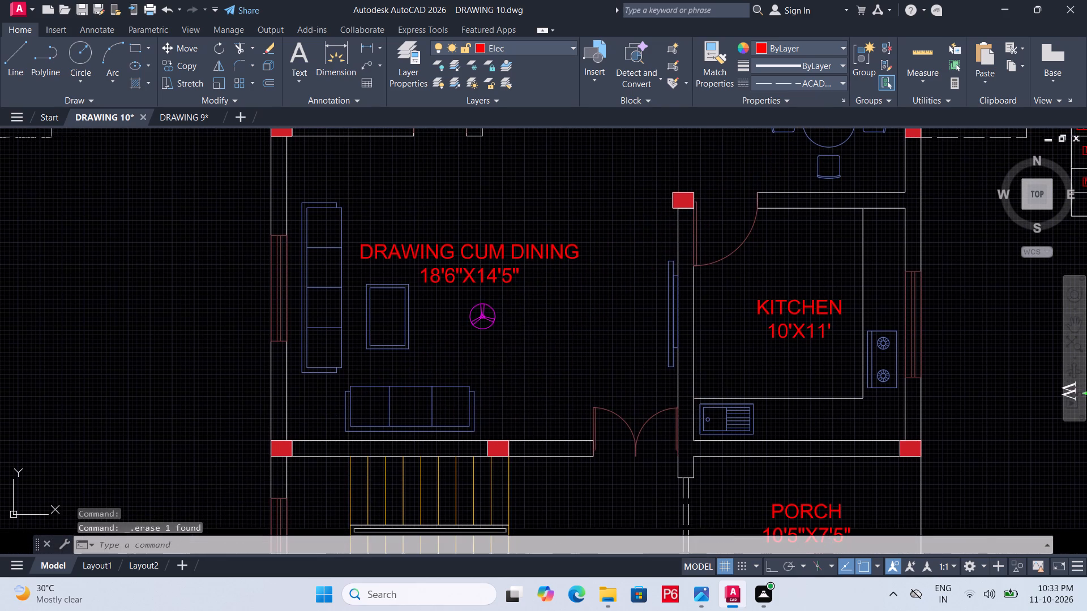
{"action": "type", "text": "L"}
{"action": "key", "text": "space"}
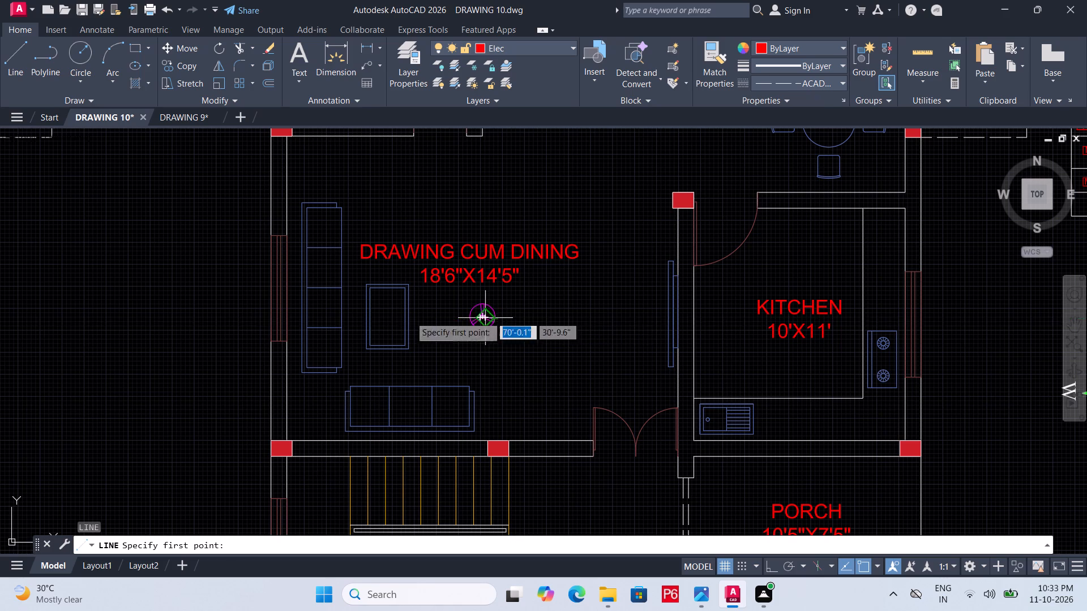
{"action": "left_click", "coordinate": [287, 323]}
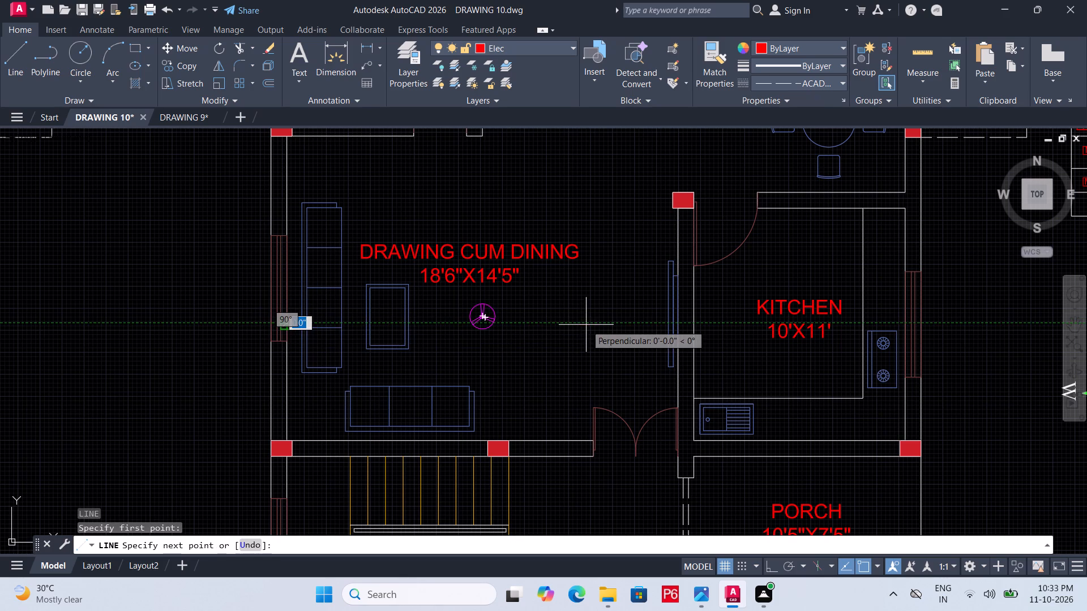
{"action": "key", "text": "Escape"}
Draw a horizontal guide line through the DRAWING CUM DINING fan from the window wall's inner face to the kitchen wall, and save.
{"action": "scroll", "coordinate": [451, 314], "scroll_direction": "up", "scroll_amount": 2}
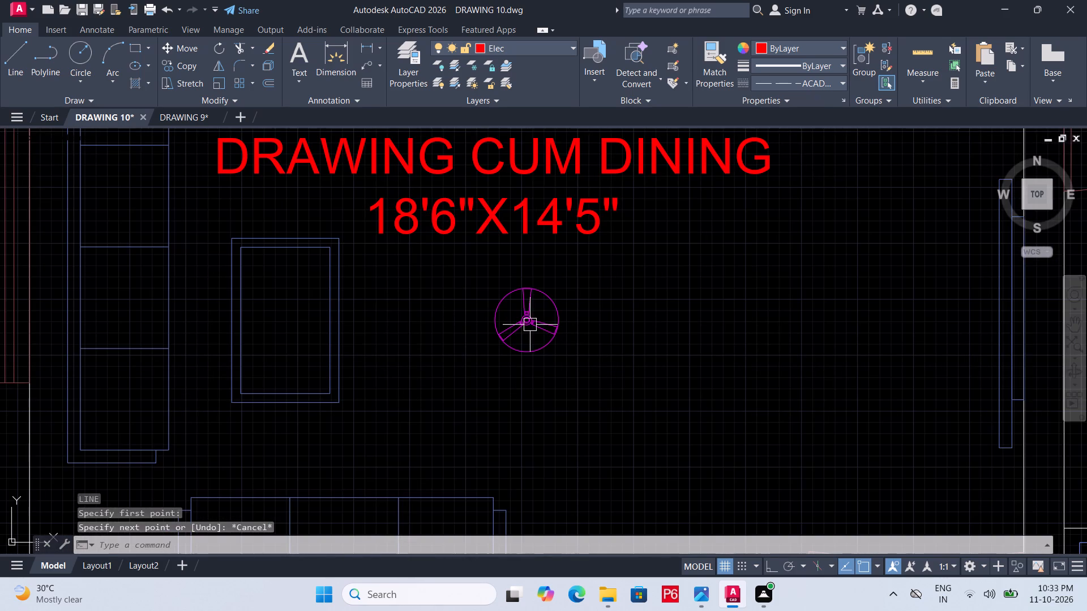
{"action": "type", "text": "L"}
{"action": "key", "text": "space"}
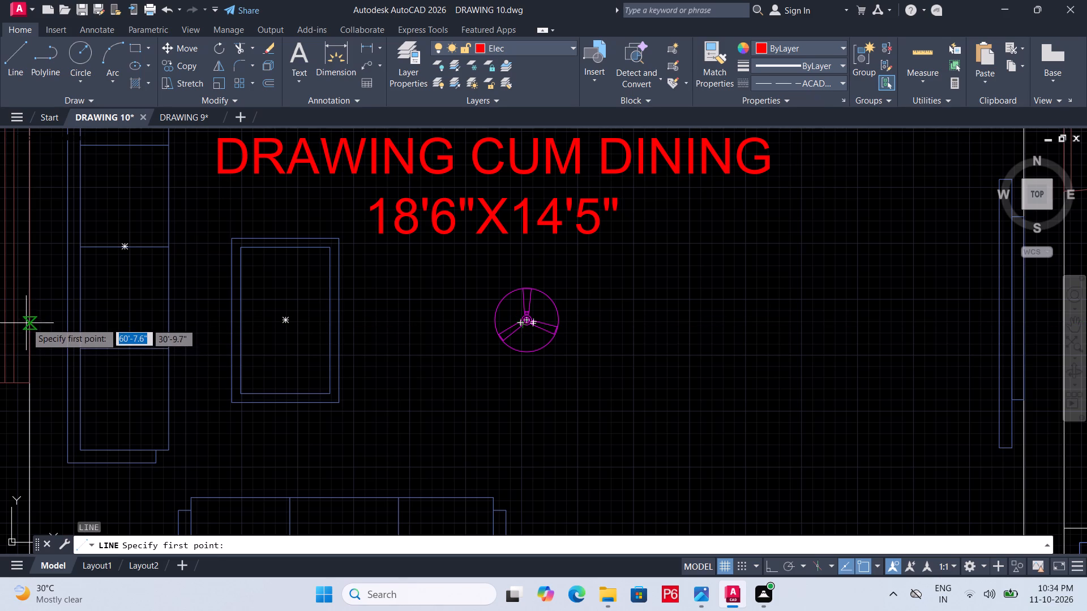
{"action": "left_click_drag", "start_coordinate": [24, 322], "coordinate": [43, 323]}
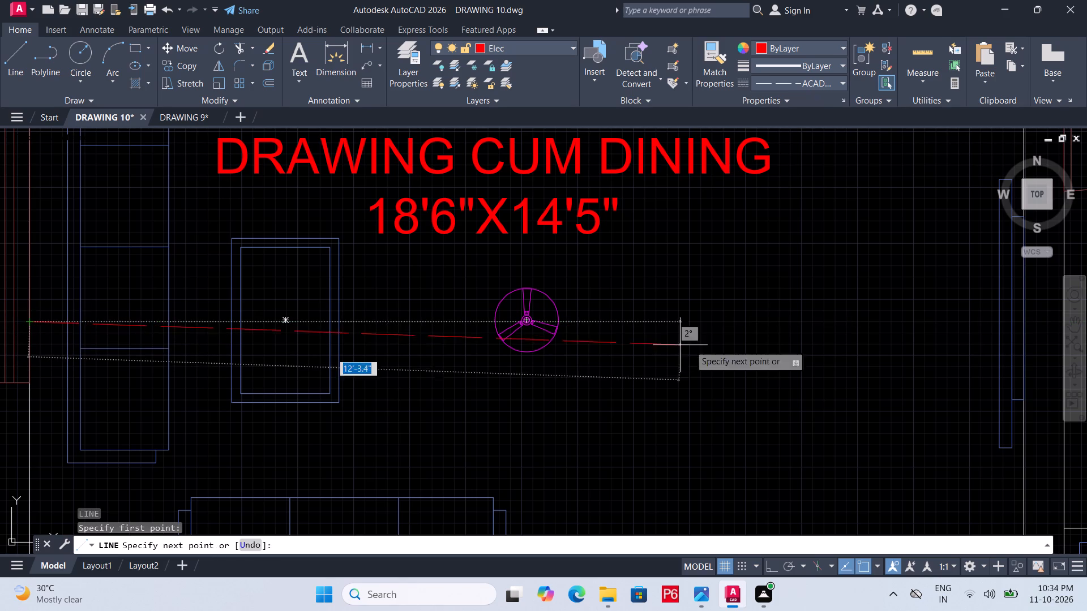
{"action": "middle_click_drag", "start_coordinate": [983, 320], "coordinate": [790, 328]}
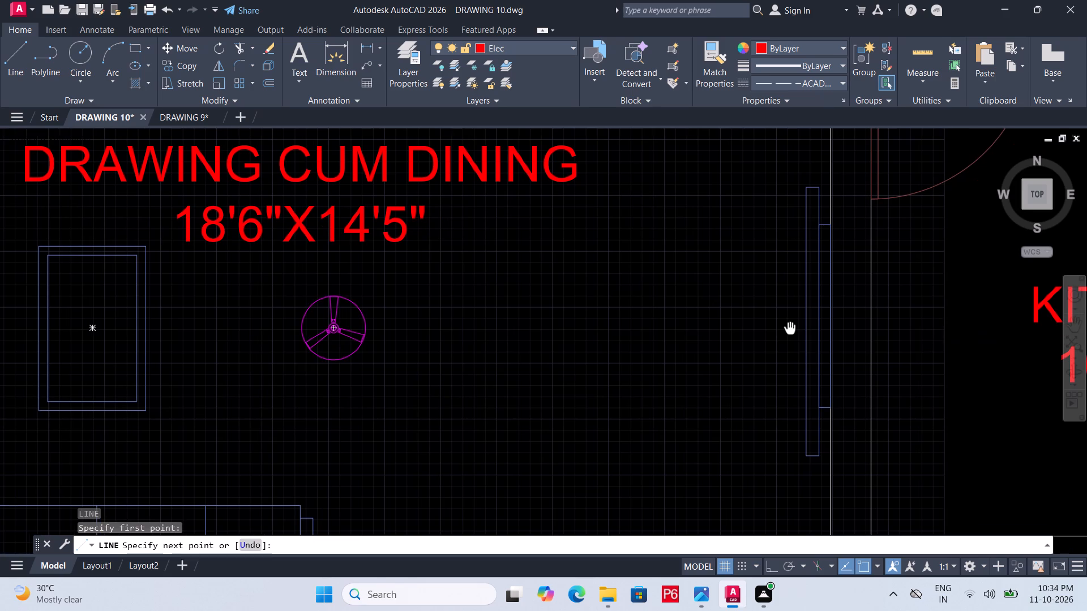
{"action": "left_click", "coordinate": [831, 327]}
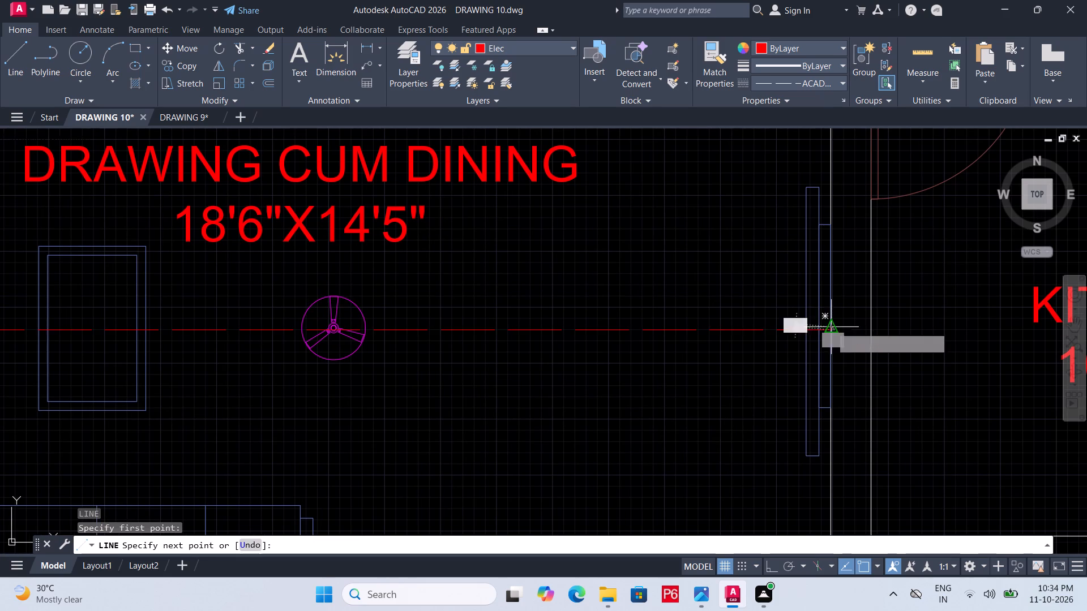
{"action": "scroll", "coordinate": [792, 351], "scroll_direction": "down", "scroll_amount": 1}
{"action": "middle_click_drag", "start_coordinate": [792, 351], "coordinate": [859, 332]}
{"action": "key", "text": "Escape"}
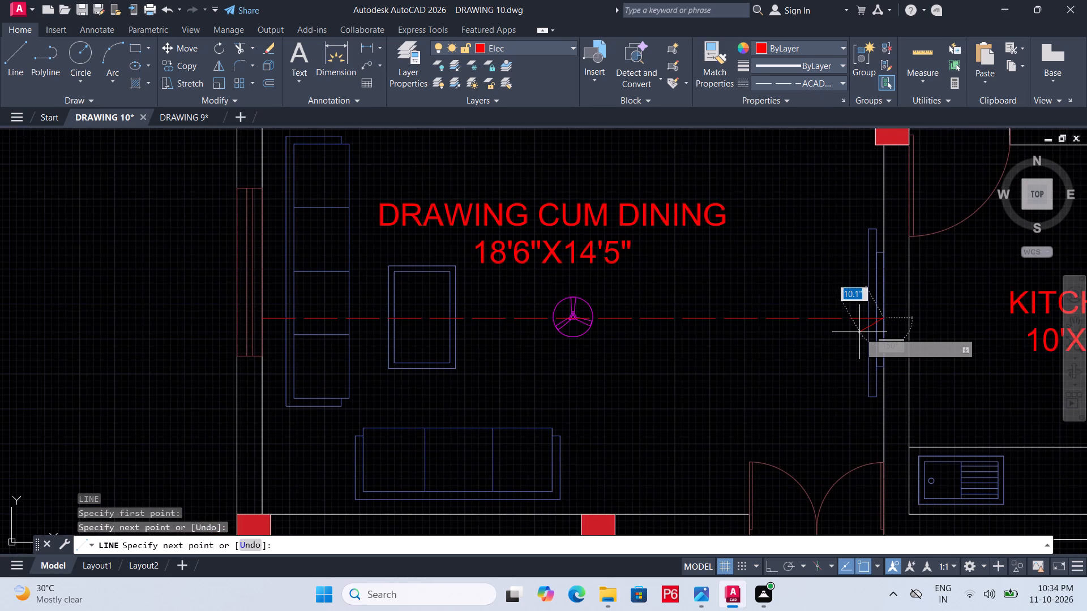
{"action": "key", "text": "ctrl+s"}
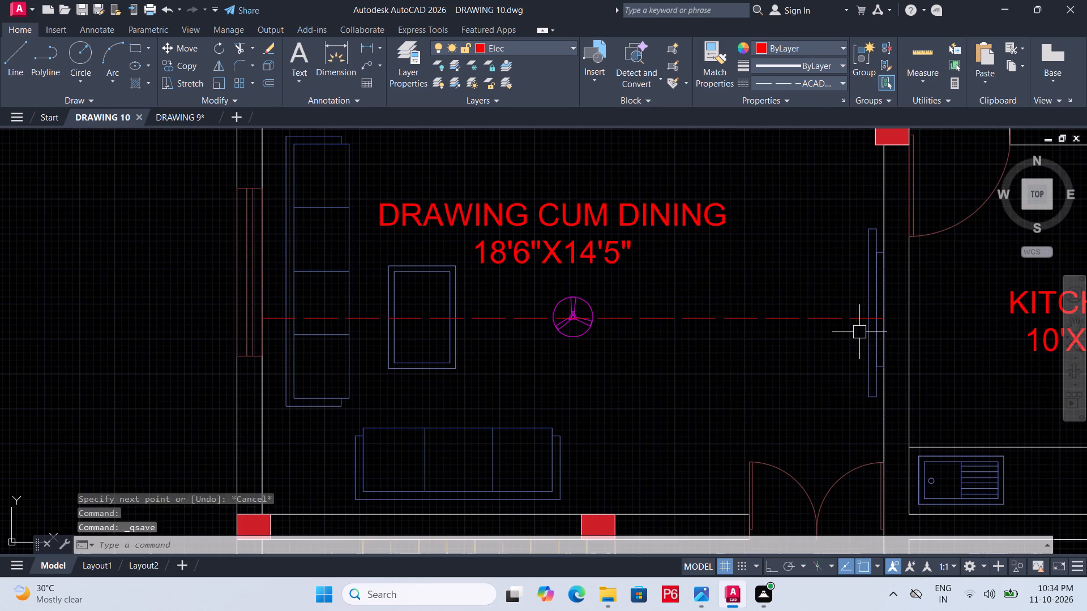
{"action": "key", "text": "ctrl+s"}
{"action": "key", "text": "ctrl+s"}
{"action": "key", "text": "ctrl+s"}
{"action": "key", "text": "ctrl+s"}
Copy the central DRAWING CUM DINING fan along the guide line about 5'-10" toward the window wall and 5'-2" toward the kitchen wall, and save.
{"action": "left_click", "coordinate": [584, 335]}
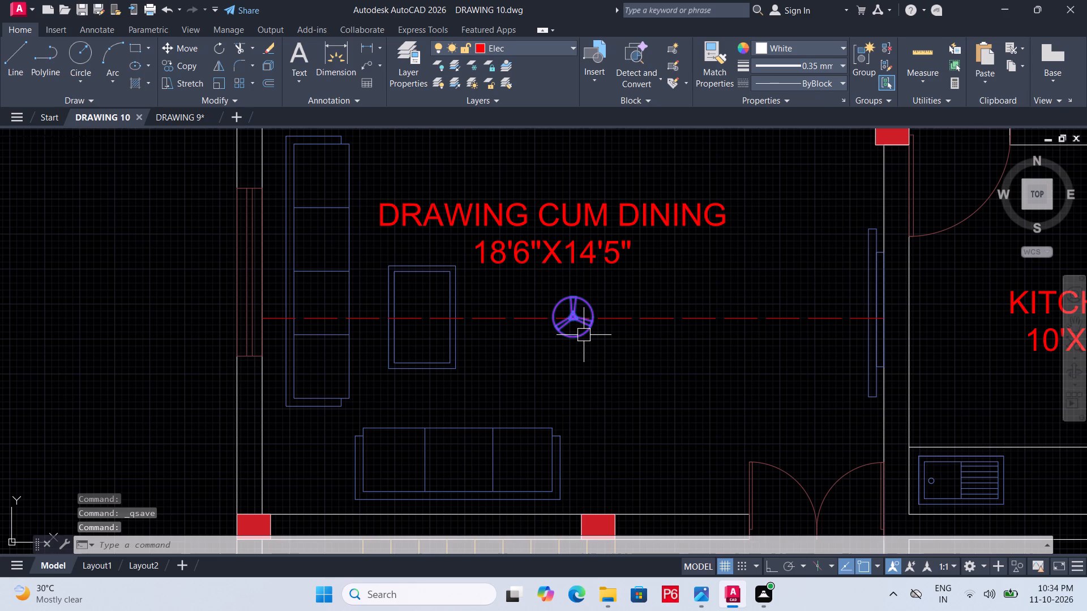
{"action": "type", "text": "CO"}
{"action": "key", "text": "space"}
{"action": "scroll", "coordinate": [579, 325], "scroll_direction": "up", "scroll_amount": 2}
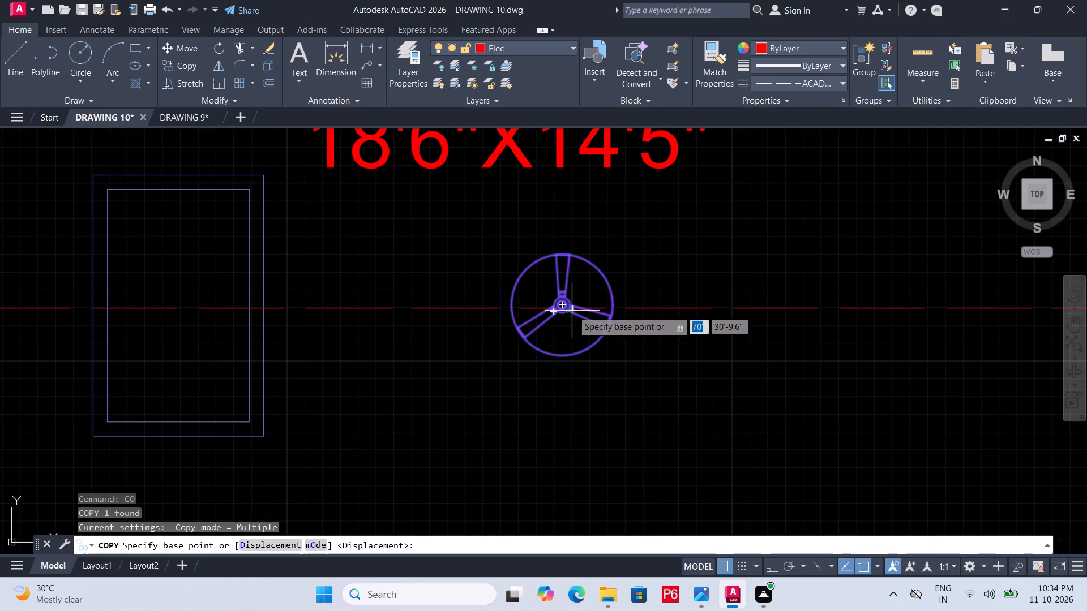
{"action": "scroll", "coordinate": [570, 311], "scroll_direction": "up", "scroll_amount": 2}
{"action": "left_click", "coordinate": [545, 296]}
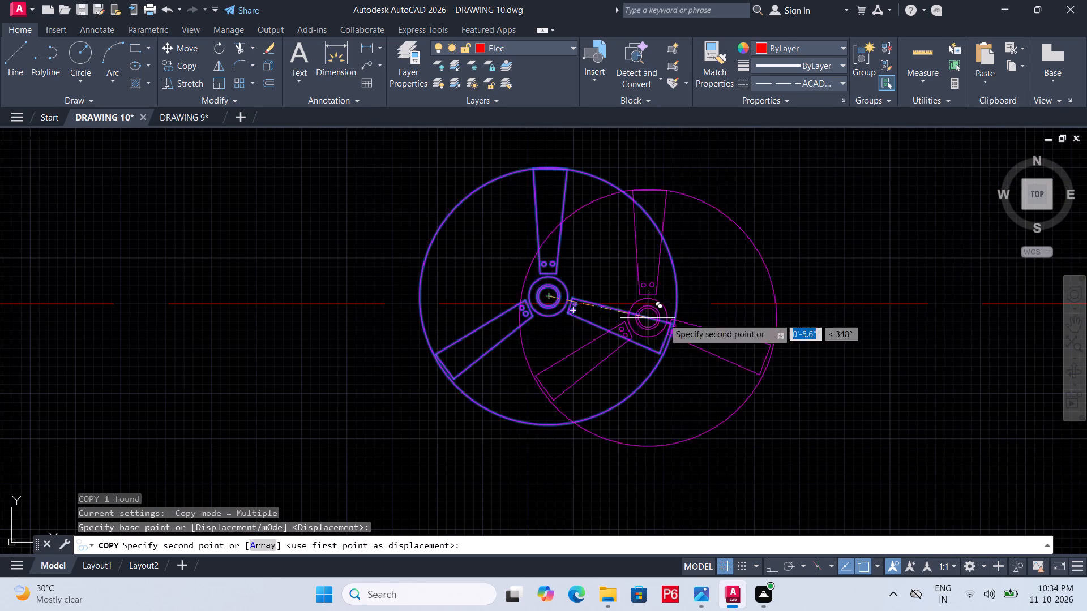
{"action": "scroll", "coordinate": [782, 297], "scroll_direction": "down", "scroll_amount": 3}
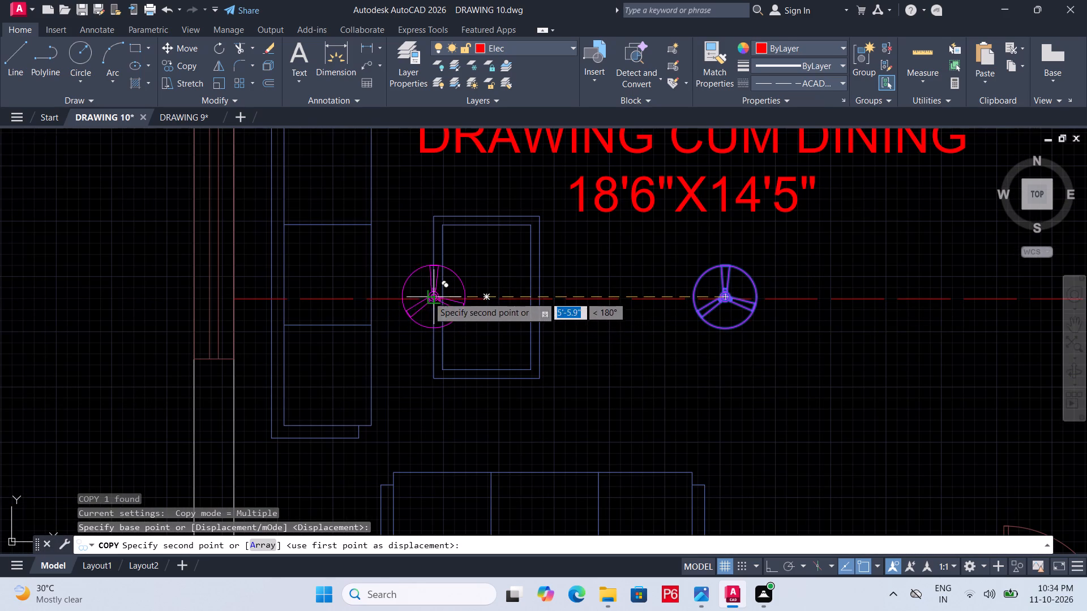
{"action": "scroll", "coordinate": [410, 296], "scroll_direction": "up", "scroll_amount": 1}
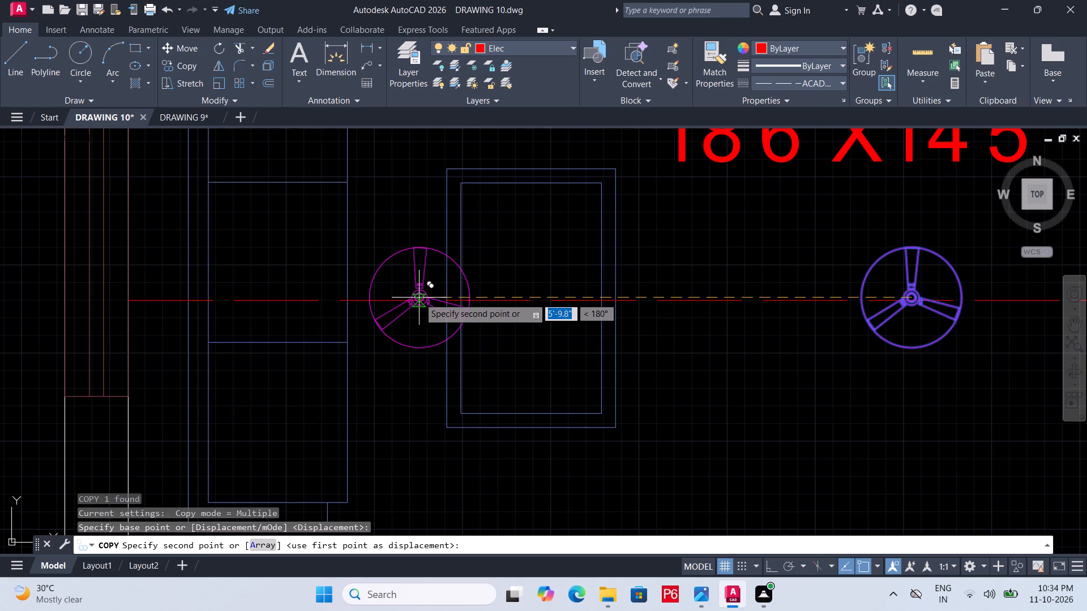
{"action": "left_click", "coordinate": [420, 301]}
{"action": "middle_click_drag", "start_coordinate": [768, 309], "coordinate": [761, 309]}
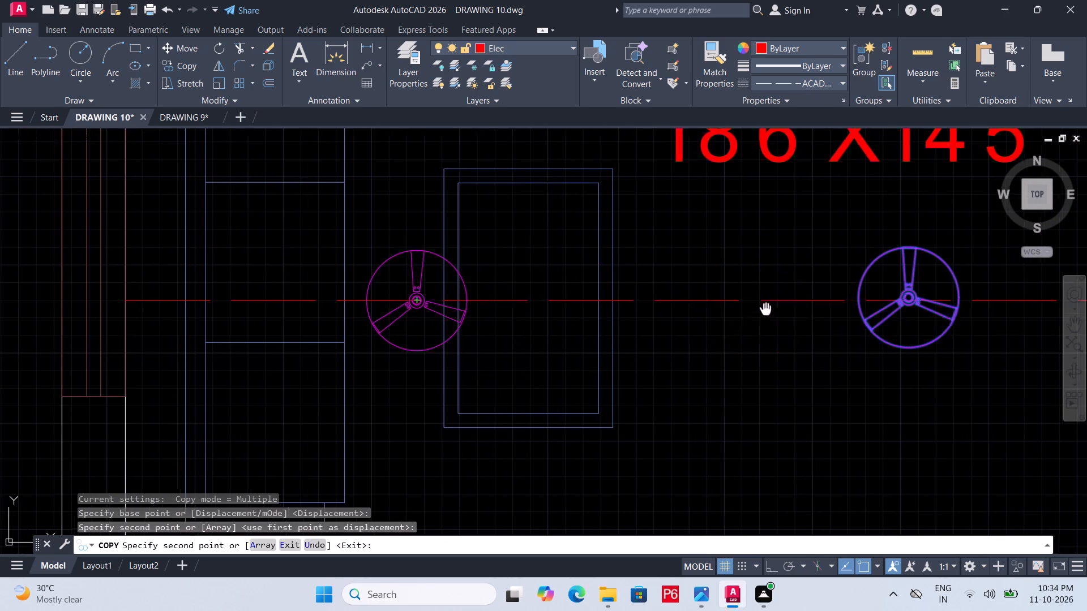
{"action": "middle_click_drag", "start_coordinate": [761, 309], "coordinate": [191, 338]}
{"action": "middle_click_drag", "start_coordinate": [859, 340], "coordinate": [546, 345]}
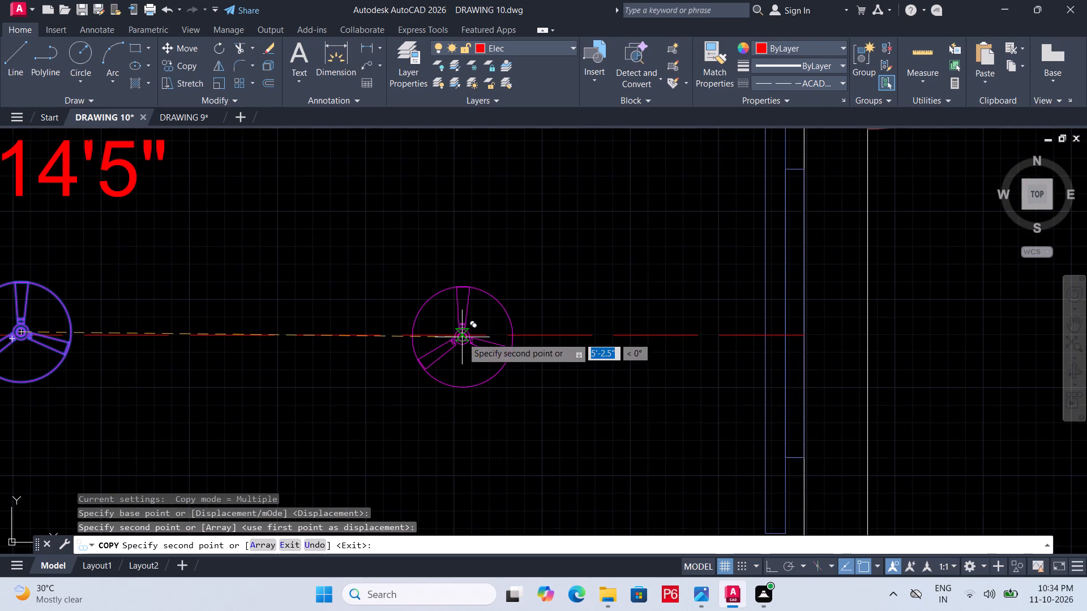
{"action": "left_click", "coordinate": [461, 334]}
{"action": "middle_click_drag", "start_coordinate": [538, 389], "coordinate": [721, 330]}
{"action": "key", "text": "ctrl+s"}
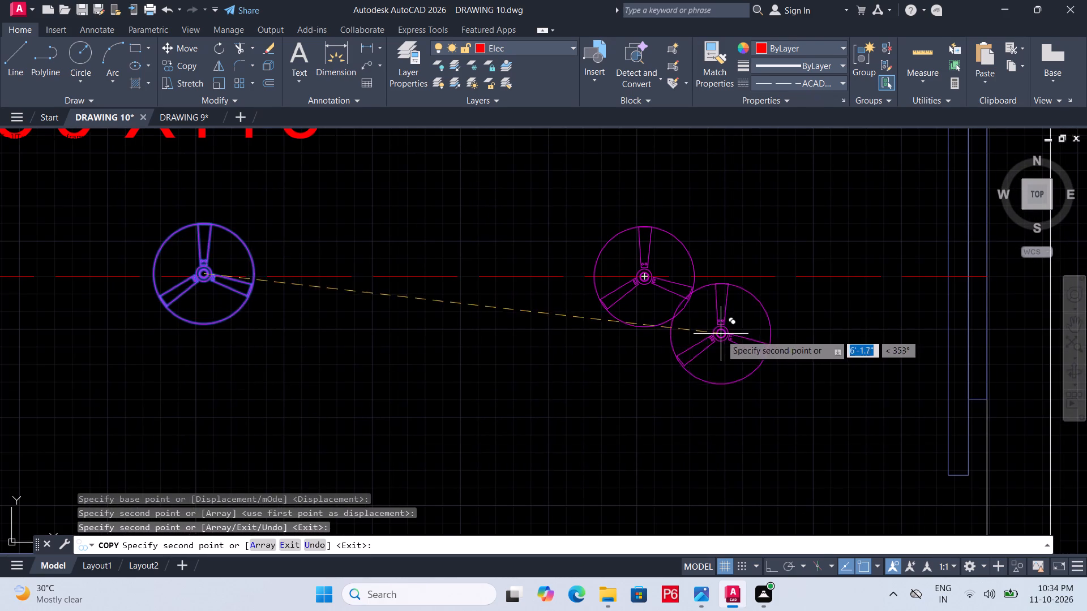
{"action": "key", "text": "ctrl+s"}
{"action": "key", "text": "ctrl+s"}
{"action": "key", "text": "ctrl+s"}
Draw a diagonal guide line across the dining table area from the VER door's lower inner jamb to the column beside the kitchen door, and save.
{"action": "scroll", "coordinate": [718, 338], "scroll_direction": "down", "scroll_amount": 3, "text": "ctrl"}
{"action": "middle_click_drag", "start_coordinate": [666, 402], "coordinate": [677, 375]}
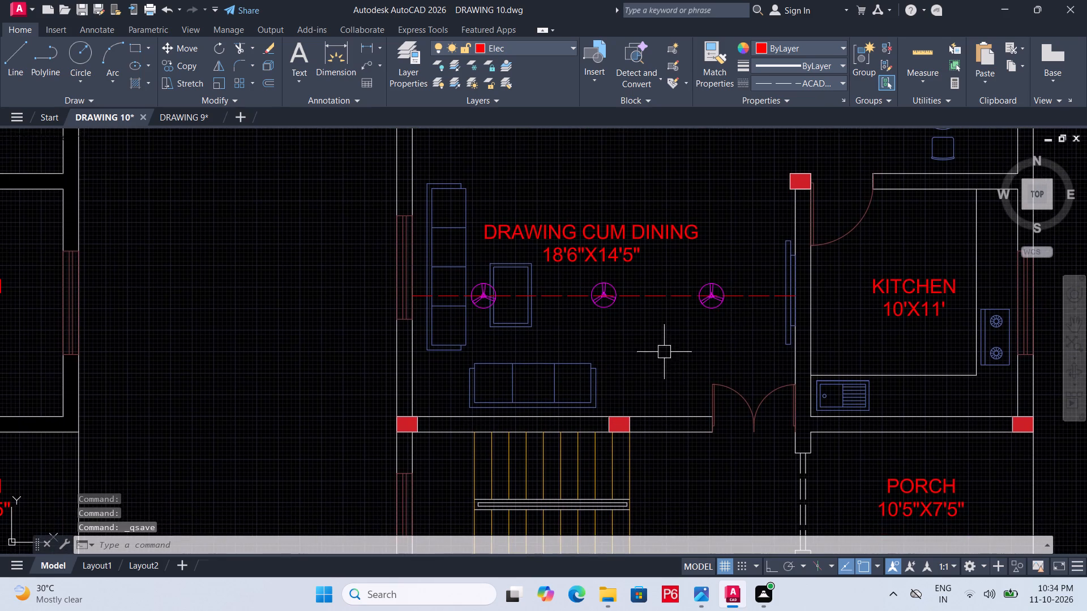
{"action": "middle_click_drag", "start_coordinate": [656, 334], "coordinate": [582, 365]}
{"action": "scroll", "coordinate": [731, 342], "scroll_direction": "down", "scroll_amount": 1}
{"action": "middle_click_drag", "start_coordinate": [716, 335], "coordinate": [713, 333]}
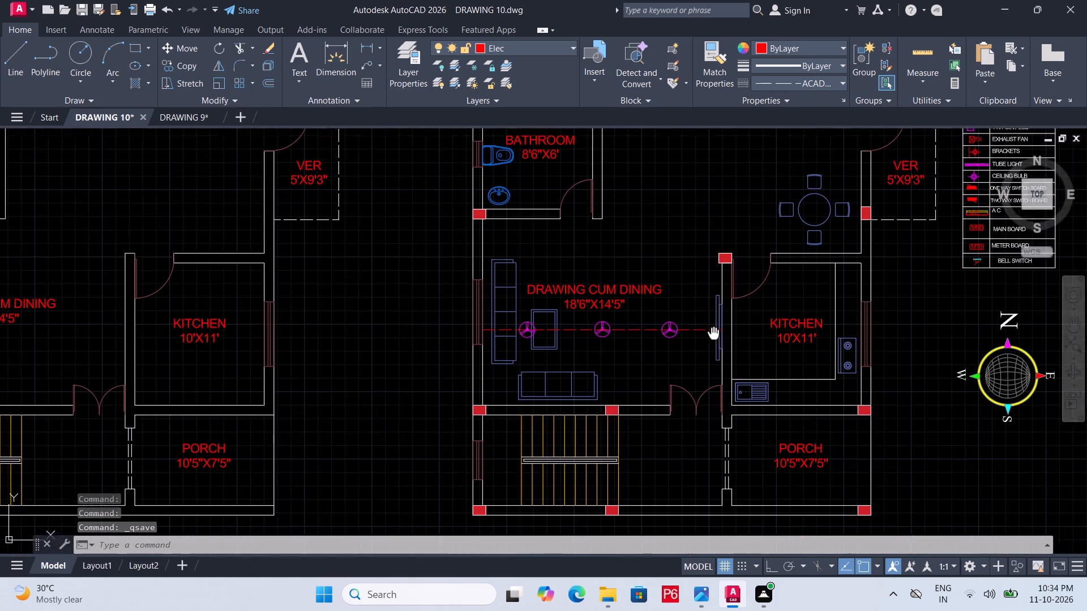
{"action": "middle_click_drag", "start_coordinate": [713, 333], "coordinate": [664, 342]}
{"action": "middle_click_drag", "start_coordinate": [721, 278], "coordinate": [860, 491]}
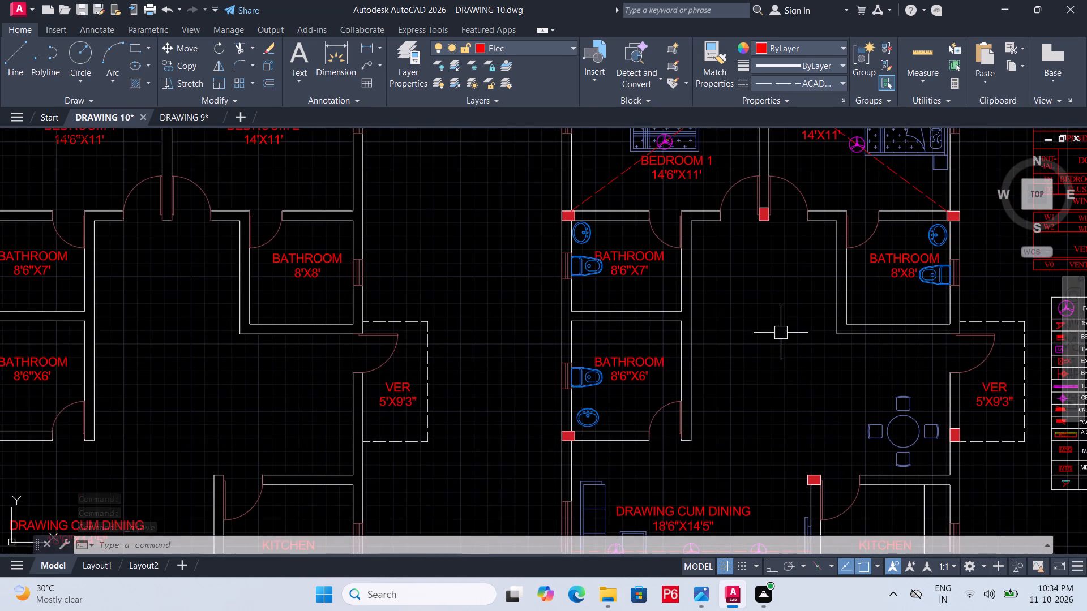
{"action": "middle_click_drag", "start_coordinate": [746, 357], "coordinate": [679, 276]}
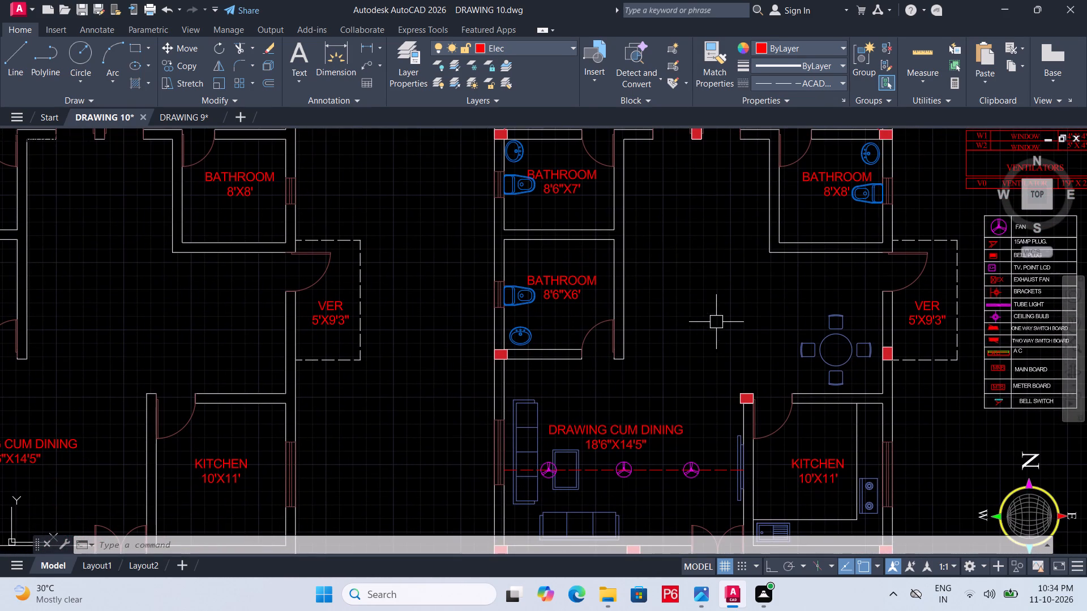
{"action": "middle_click_drag", "start_coordinate": [717, 320], "coordinate": [743, 340]}
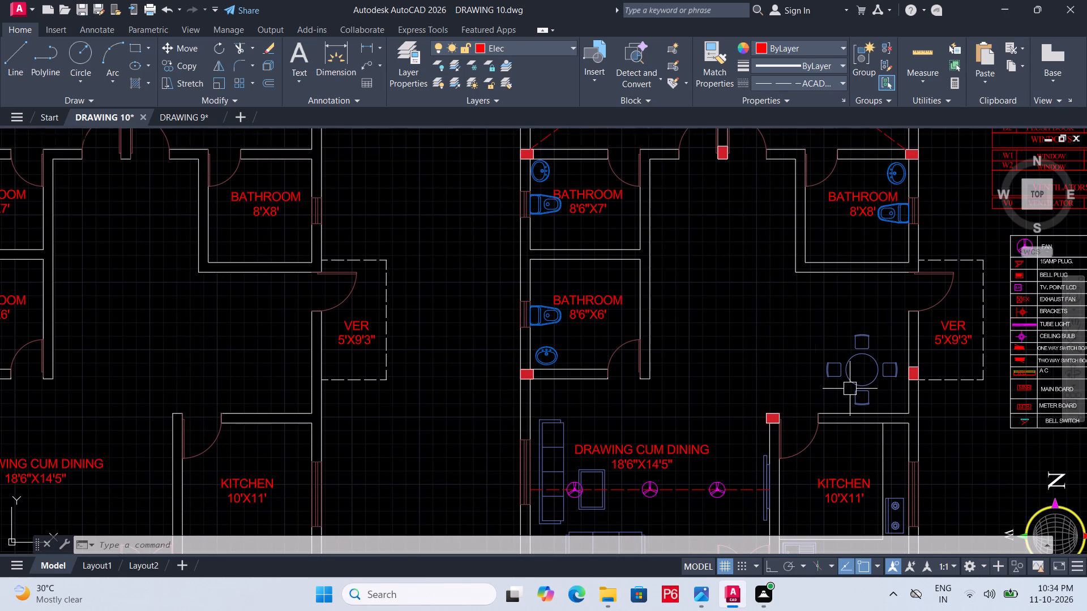
{"action": "middle_click_drag", "start_coordinate": [850, 384], "coordinate": [844, 364]}
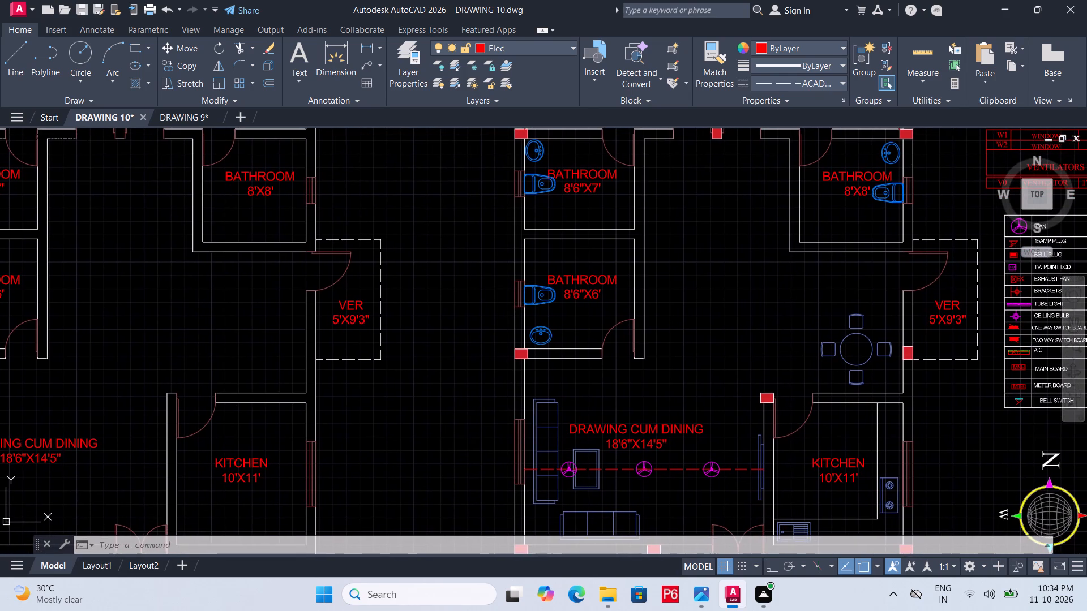
{"action": "type", "text": "L"}
{"action": "key", "text": "space"}
{"action": "left_click", "coordinate": [898, 291]}
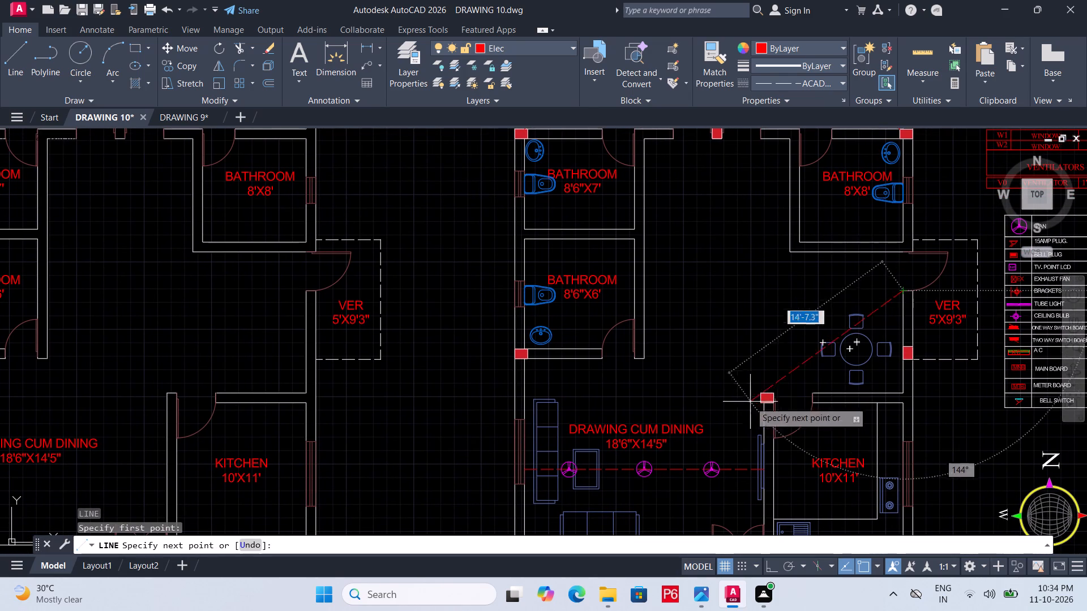
{"action": "left_click", "coordinate": [758, 393]}
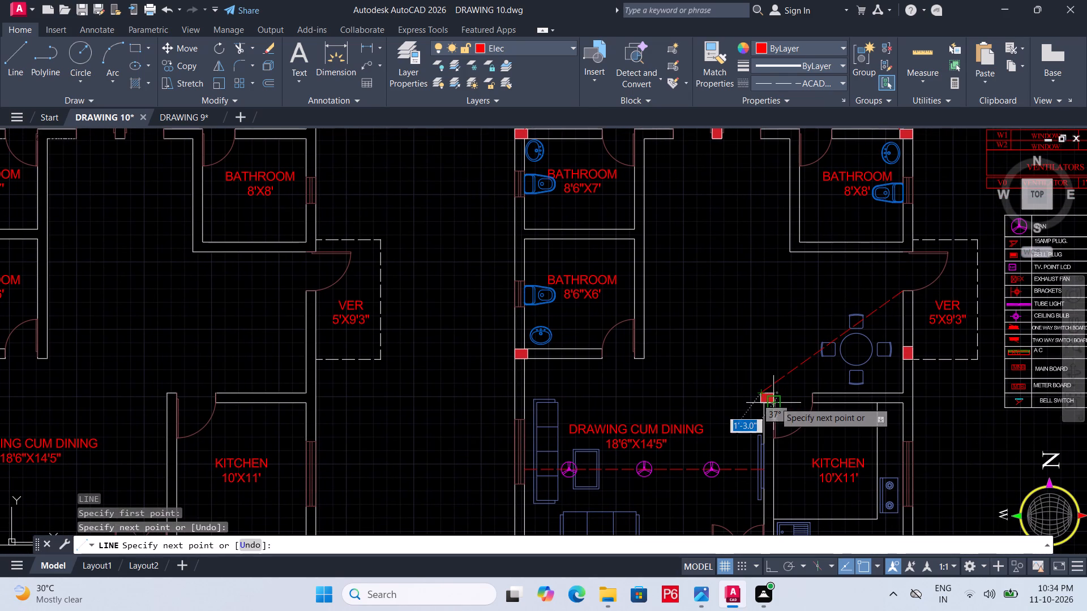
{"action": "key", "text": "Escape"}
{"action": "key", "text": "ctrl+s"}
{"action": "key", "text": "ctrl+s"}
{"action": "key", "text": "ctrl+s"}
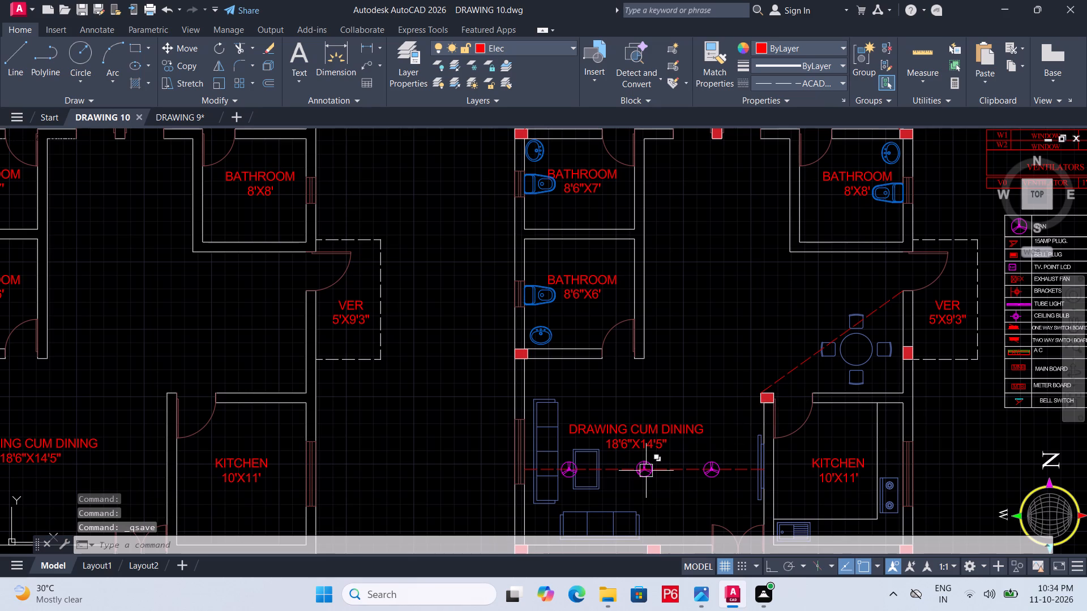
Copy the central DRAWING CUM DINING fan by its centre to the midpoint of the diagonal by the dining table, and save.
{"action": "left_click", "coordinate": [642, 468]}
{"action": "scroll", "coordinate": [644, 492], "scroll_direction": "up", "scroll_amount": 3}
{"action": "key", "text": "Escape"}
{"action": "left_click", "coordinate": [648, 455]}
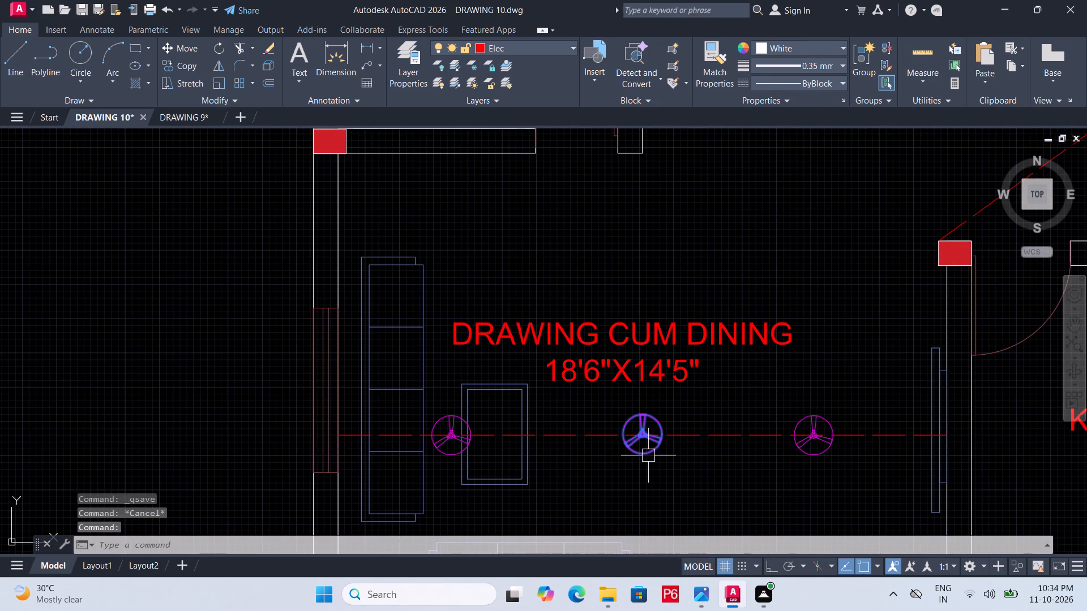
{"action": "type", "text": "CO"}
{"action": "key", "text": "space"}
{"action": "scroll", "coordinate": [643, 442], "scroll_direction": "up", "scroll_amount": 2}
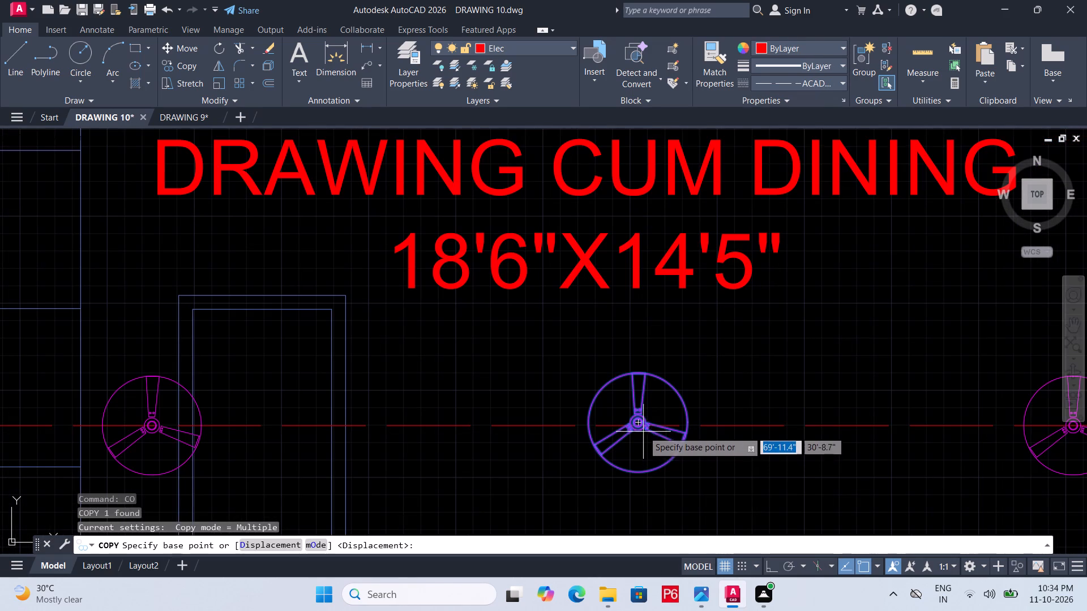
{"action": "left_click", "coordinate": [637, 423]}
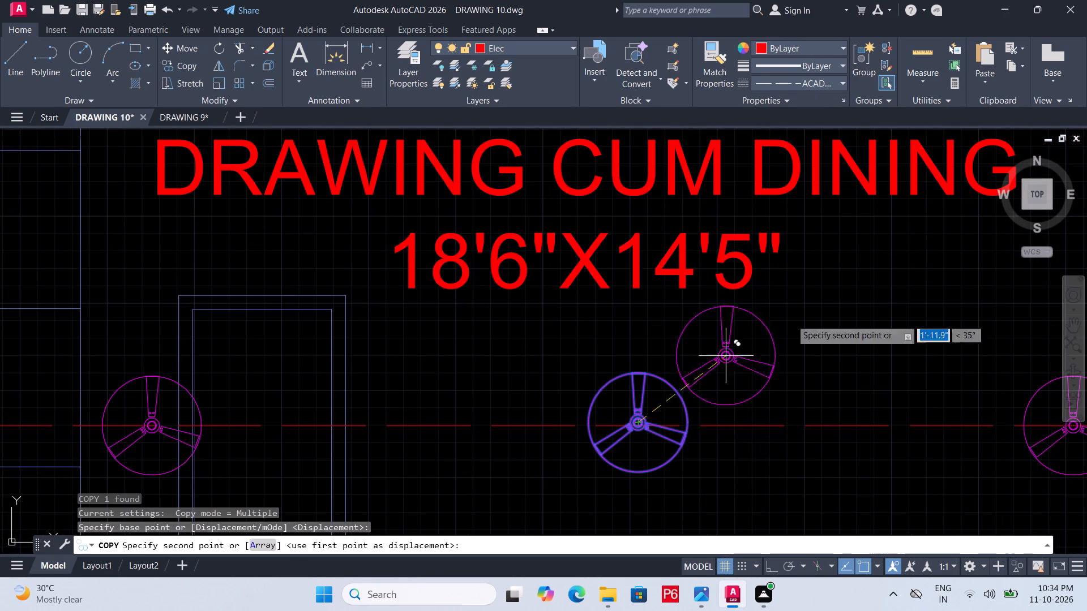
{"action": "middle_click_drag", "start_coordinate": [817, 306], "coordinate": [404, 457]}
{"action": "scroll", "coordinate": [404, 457], "scroll_direction": "down", "scroll_amount": 3}
{"action": "scroll", "coordinate": [760, 209], "scroll_direction": "up", "scroll_amount": 1}
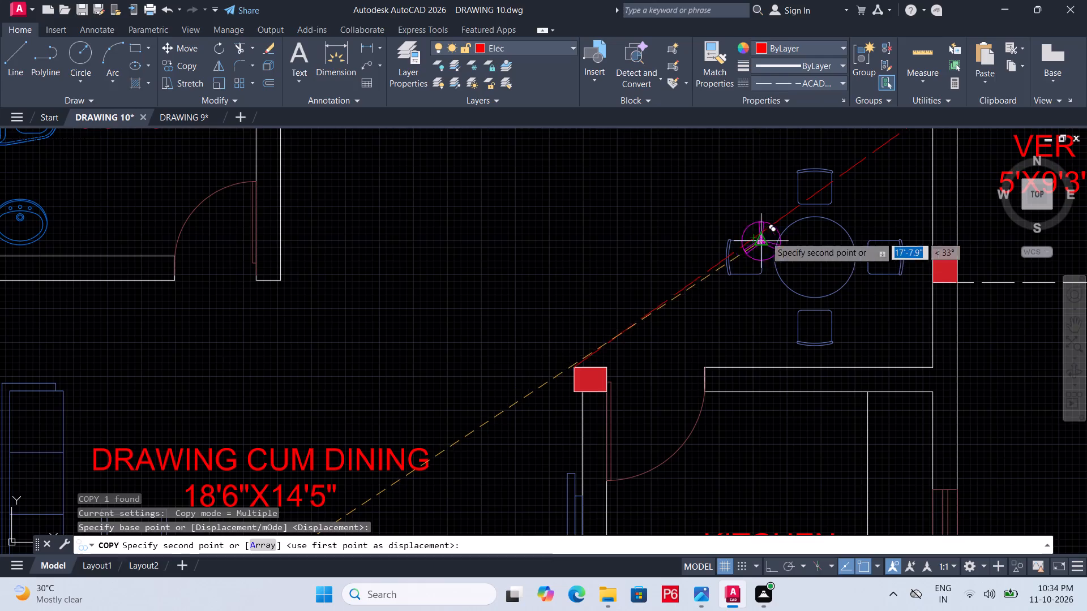
{"action": "left_click", "coordinate": [752, 236]}
{"action": "scroll", "coordinate": [660, 345], "scroll_direction": "down", "scroll_amount": 2}
{"action": "middle_click_drag", "start_coordinate": [668, 319], "coordinate": [676, 303]}
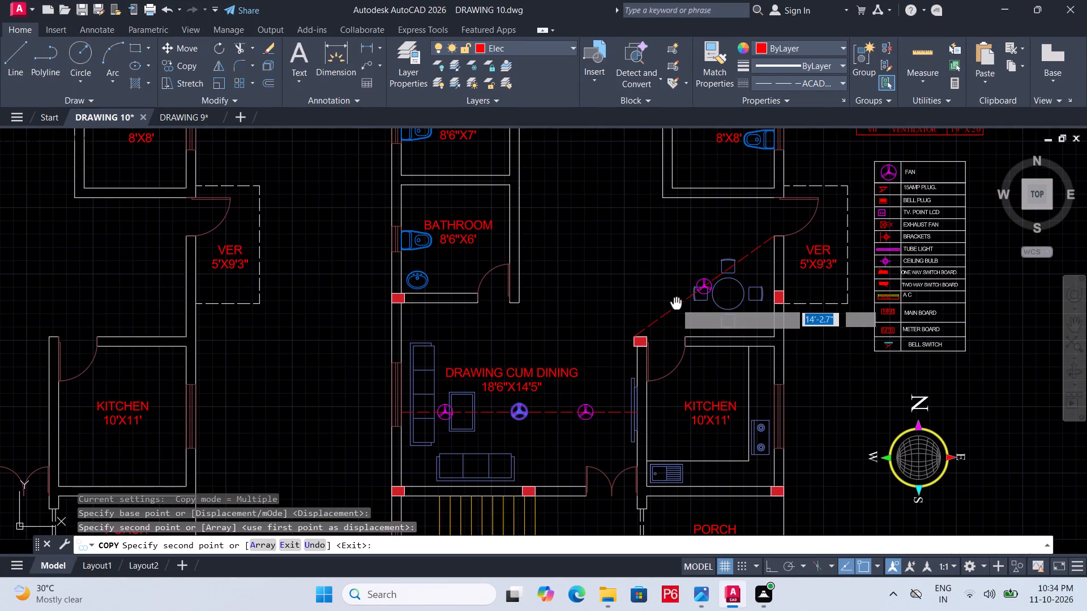
{"action": "key", "text": "ctrl+s"}
{"action": "key", "text": "ctrl+s"}
{"action": "key", "text": "ctrl+s"}
{"action": "key", "text": "ctrl+s"}
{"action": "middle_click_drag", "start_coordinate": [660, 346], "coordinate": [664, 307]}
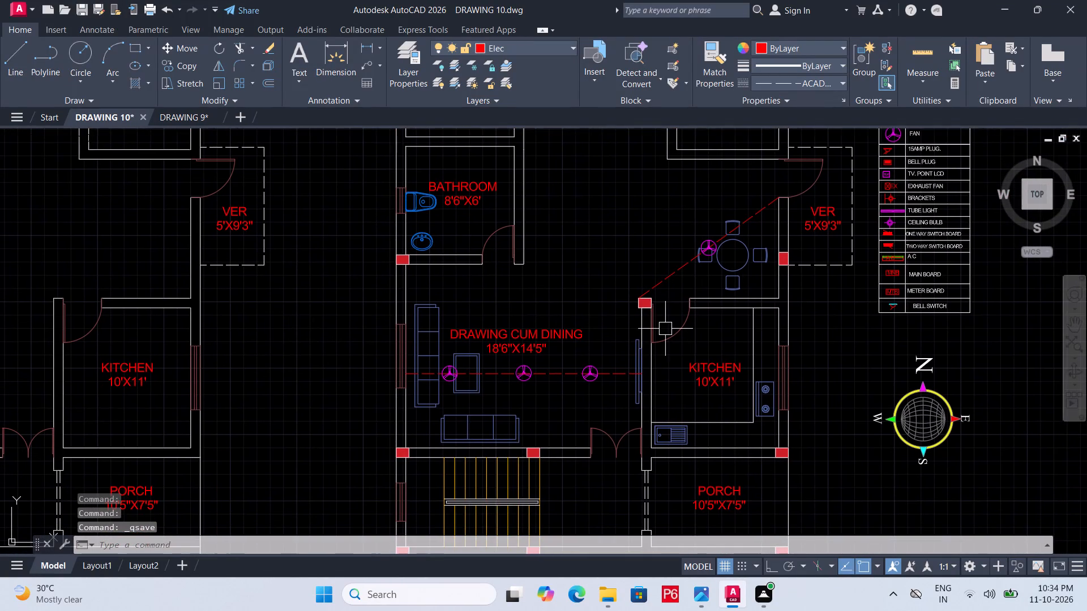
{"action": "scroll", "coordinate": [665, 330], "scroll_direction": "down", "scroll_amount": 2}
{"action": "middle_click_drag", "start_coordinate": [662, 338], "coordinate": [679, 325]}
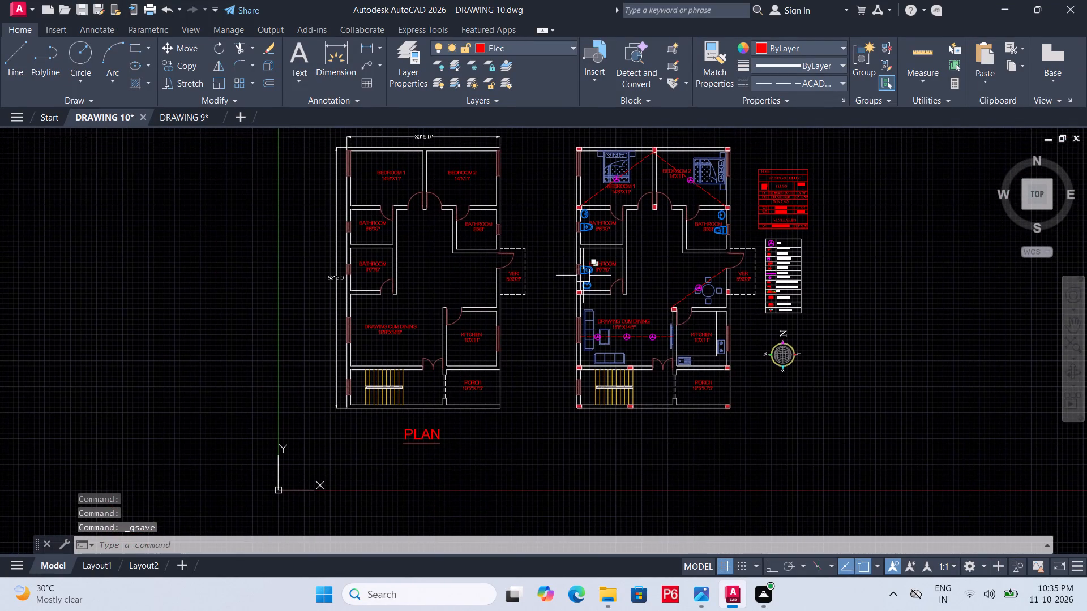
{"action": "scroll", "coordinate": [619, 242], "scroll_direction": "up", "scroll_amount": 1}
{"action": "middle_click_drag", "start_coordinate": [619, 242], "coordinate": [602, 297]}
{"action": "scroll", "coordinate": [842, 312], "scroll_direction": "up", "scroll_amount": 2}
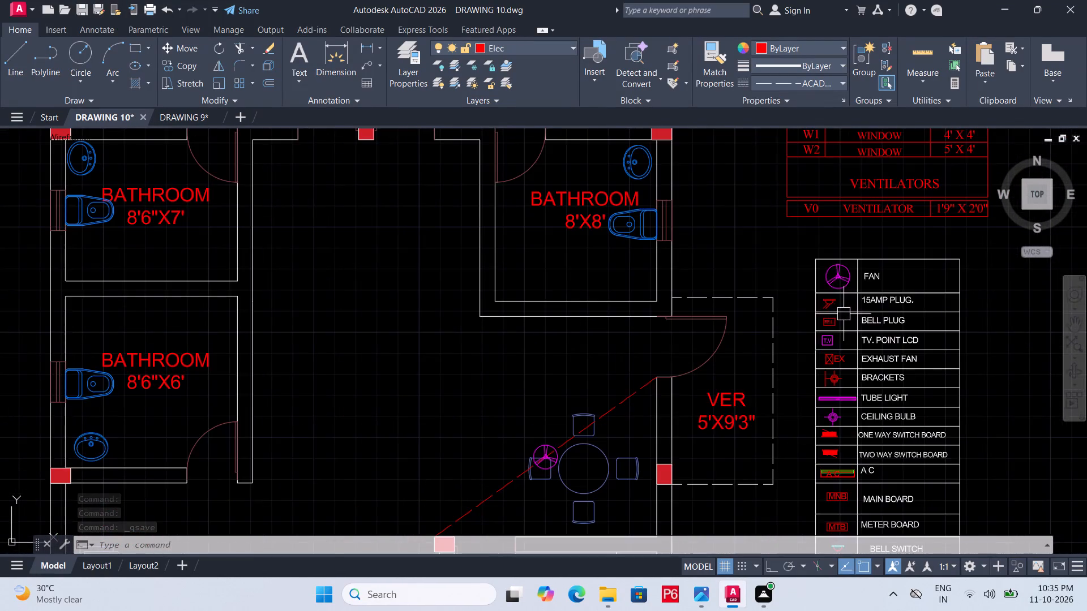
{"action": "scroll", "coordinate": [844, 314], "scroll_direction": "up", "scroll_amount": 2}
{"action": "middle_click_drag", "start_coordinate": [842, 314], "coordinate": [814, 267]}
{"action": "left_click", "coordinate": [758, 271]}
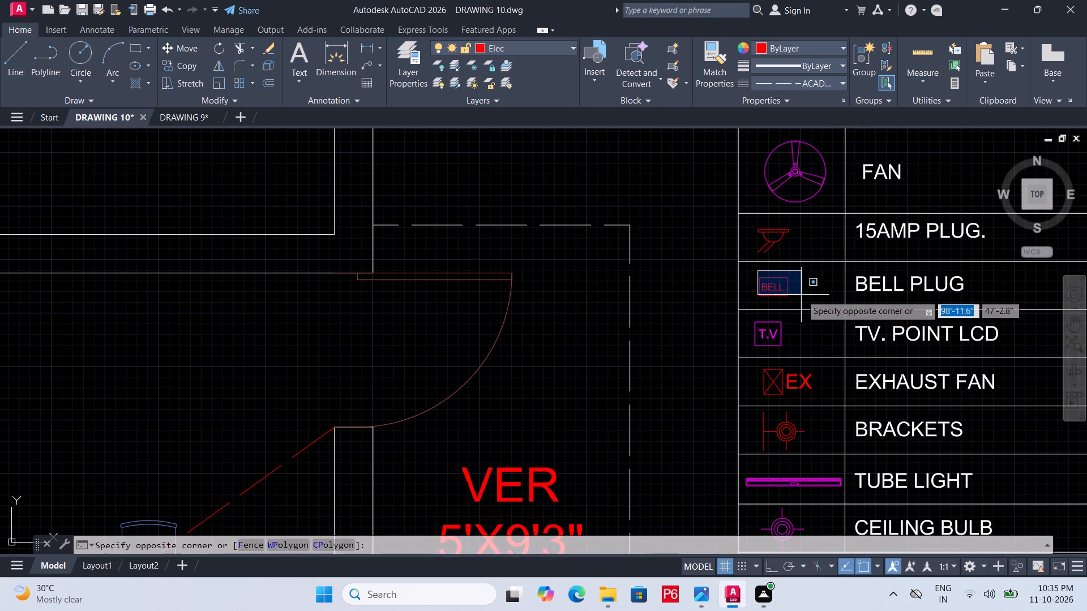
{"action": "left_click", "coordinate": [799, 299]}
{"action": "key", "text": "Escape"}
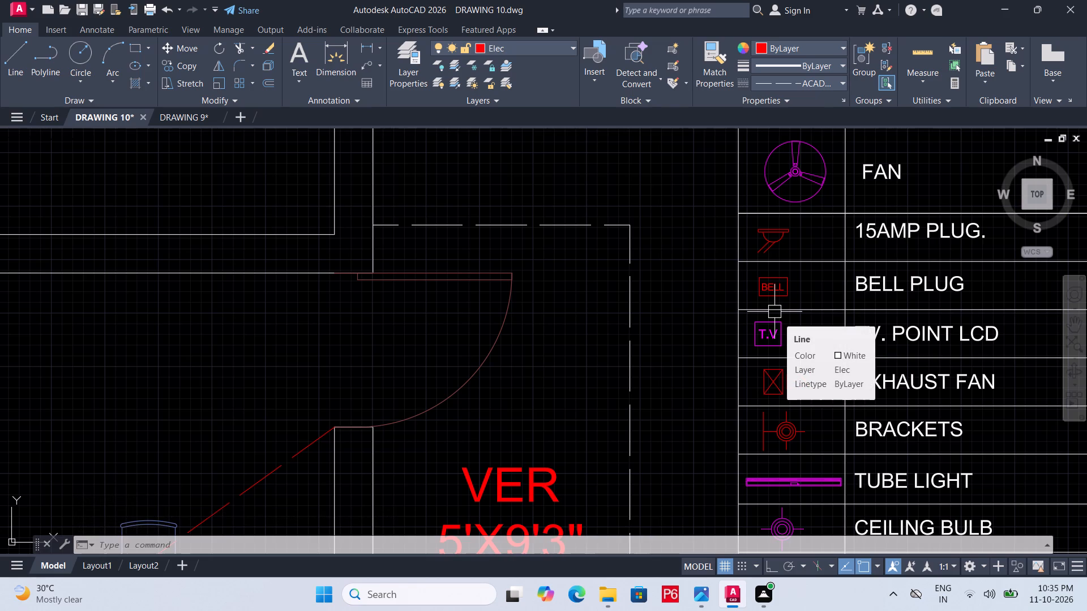
Save the drawing.
{"action": "key", "text": "ctrl+s"}
{"action": "key", "text": "ctrl+s"}
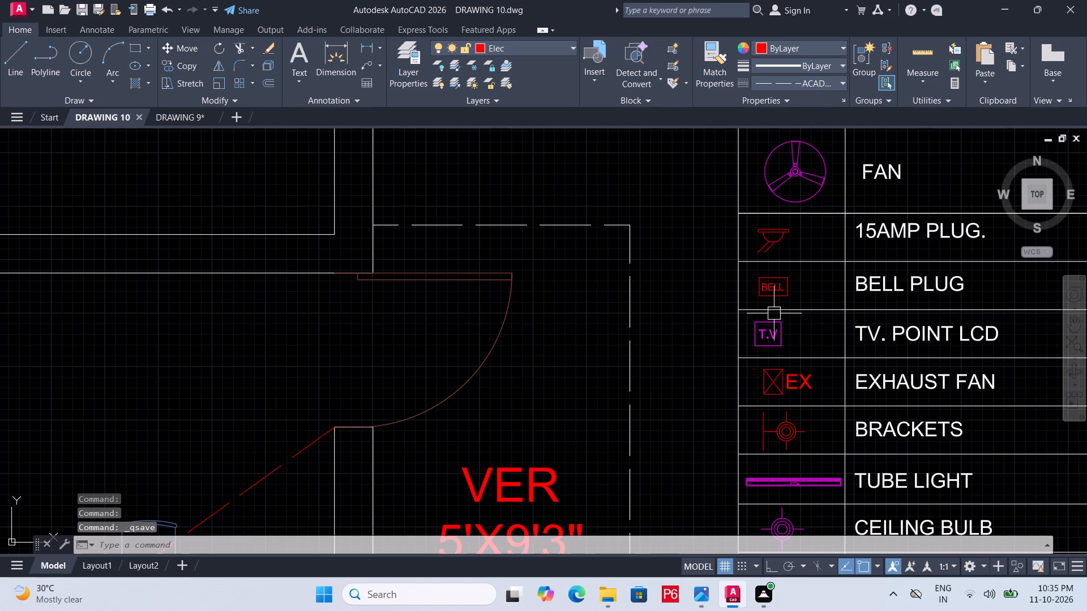
{"action": "key", "text": "ctrl+s"}
{"action": "key", "text": "ctrl+s"}
Copy the BELL PLUG symbol from the legend into DRAWING CUM DINING, near the column beside the kitchen door.
{"action": "left_click", "coordinate": [751, 274]}
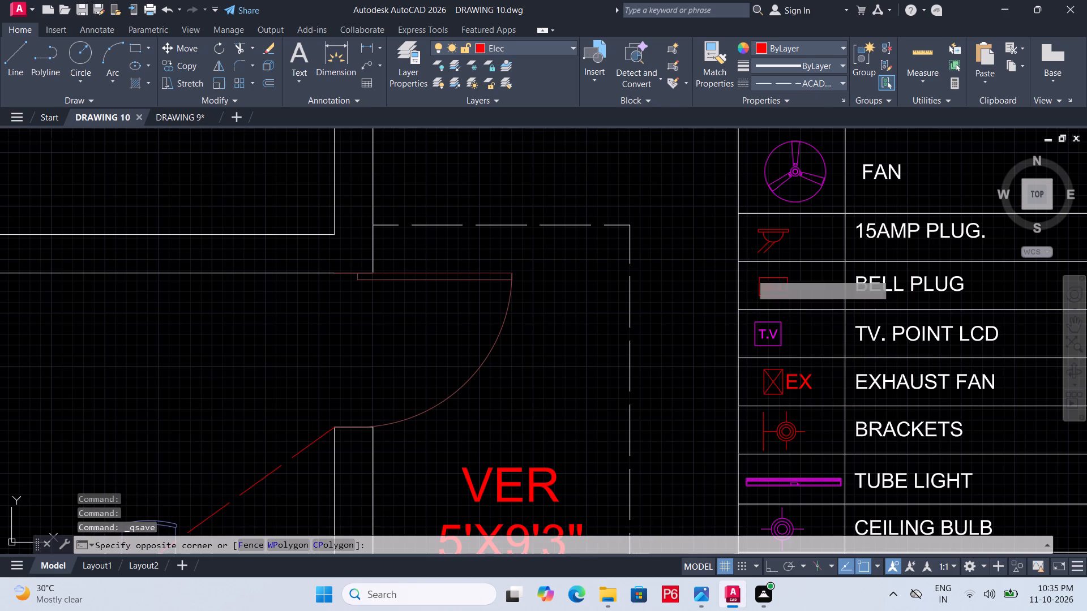
{"action": "left_click", "coordinate": [808, 303]}
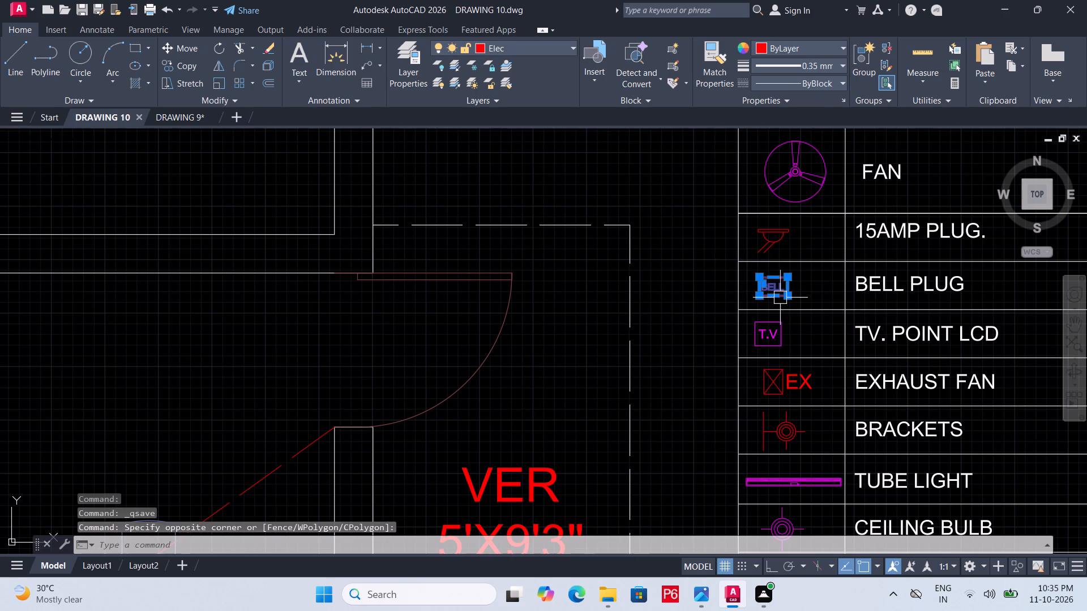
{"action": "type", "text": "CO"}
{"action": "key", "text": "space"}
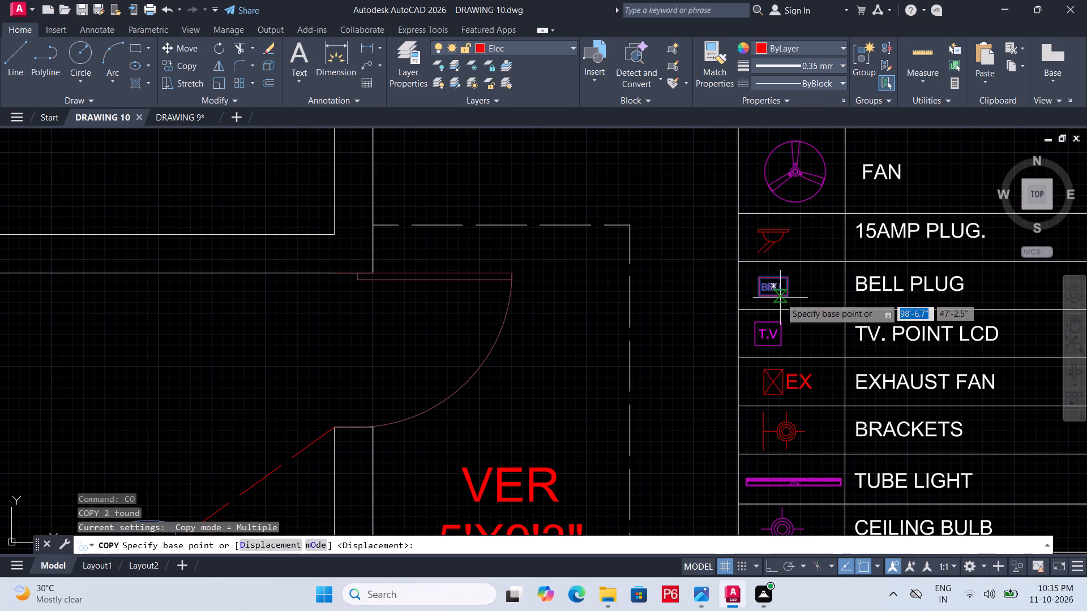
{"action": "left_click", "coordinate": [780, 297]}
{"action": "middle_click_drag", "start_coordinate": [577, 417], "coordinate": [717, 188]}
{"action": "scroll", "coordinate": [724, 178], "scroll_direction": "down", "scroll_amount": 3}
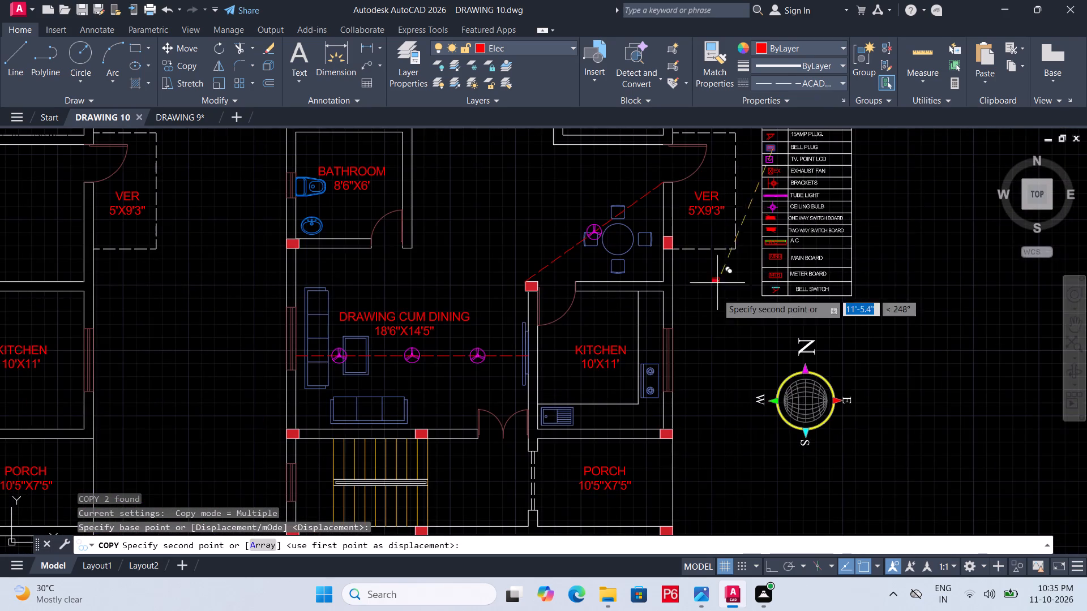
{"action": "middle_click_drag", "start_coordinate": [705, 393], "coordinate": [775, 227]}
{"action": "middle_click_drag", "start_coordinate": [598, 296], "coordinate": [651, 307]}
{"action": "scroll", "coordinate": [605, 296], "scroll_direction": "up", "scroll_amount": 1}
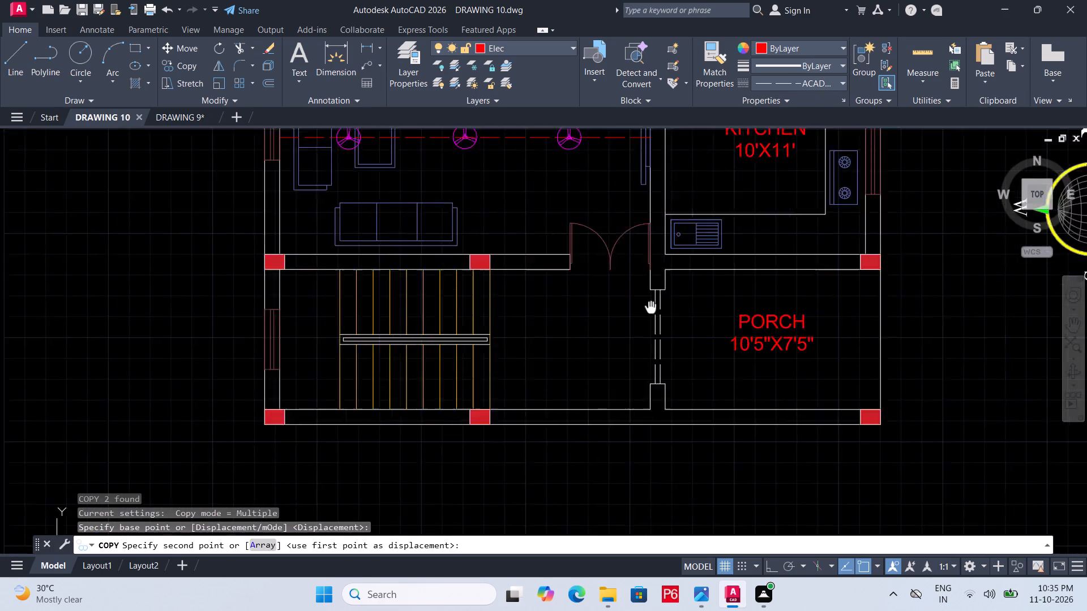
{"action": "middle_click_drag", "start_coordinate": [651, 307], "coordinate": [731, 348]}
{"action": "scroll", "coordinate": [647, 256], "scroll_direction": "up", "scroll_amount": 1}
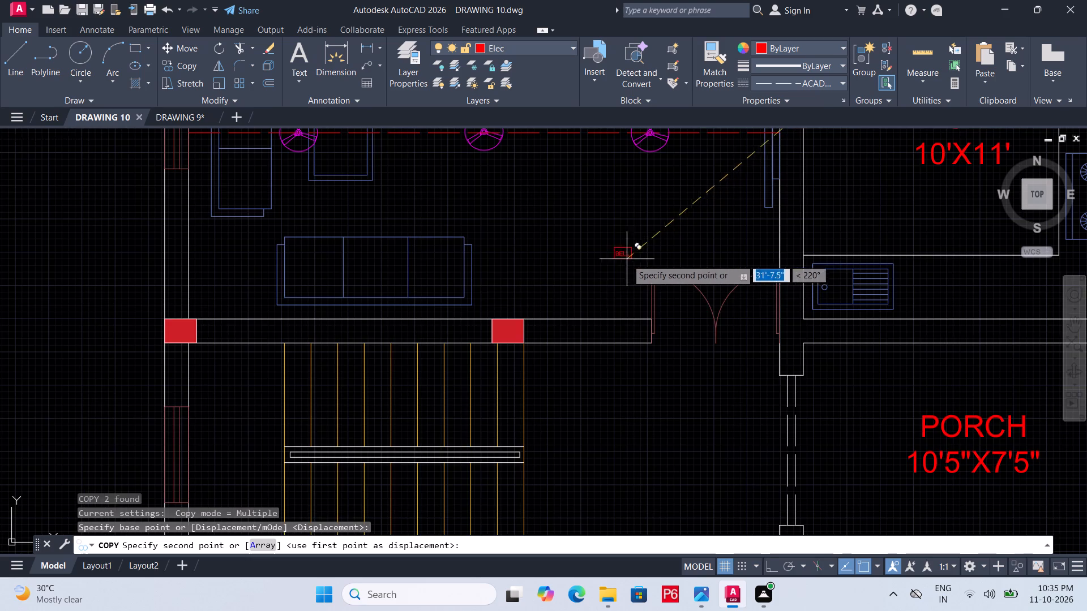
{"action": "scroll", "coordinate": [611, 302], "scroll_direction": "down", "scroll_amount": 1}
{"action": "middle_click_drag", "start_coordinate": [611, 302], "coordinate": [600, 406]}
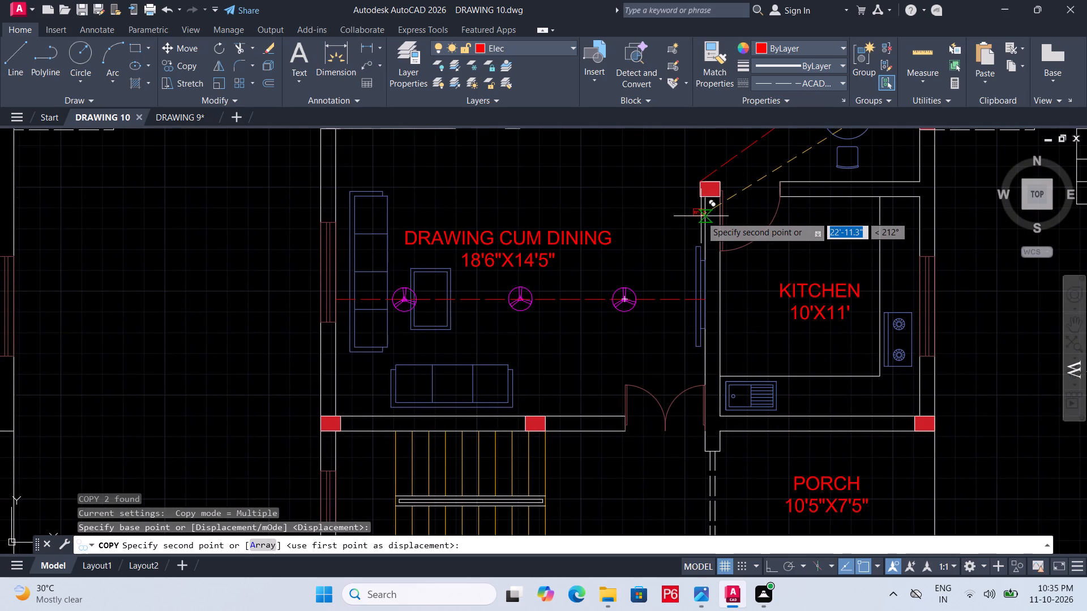
{"action": "left_click", "coordinate": [686, 217]}
{"action": "scroll", "coordinate": [686, 216], "scroll_direction": "up", "scroll_amount": 2}
{"action": "key", "text": "Escape"}
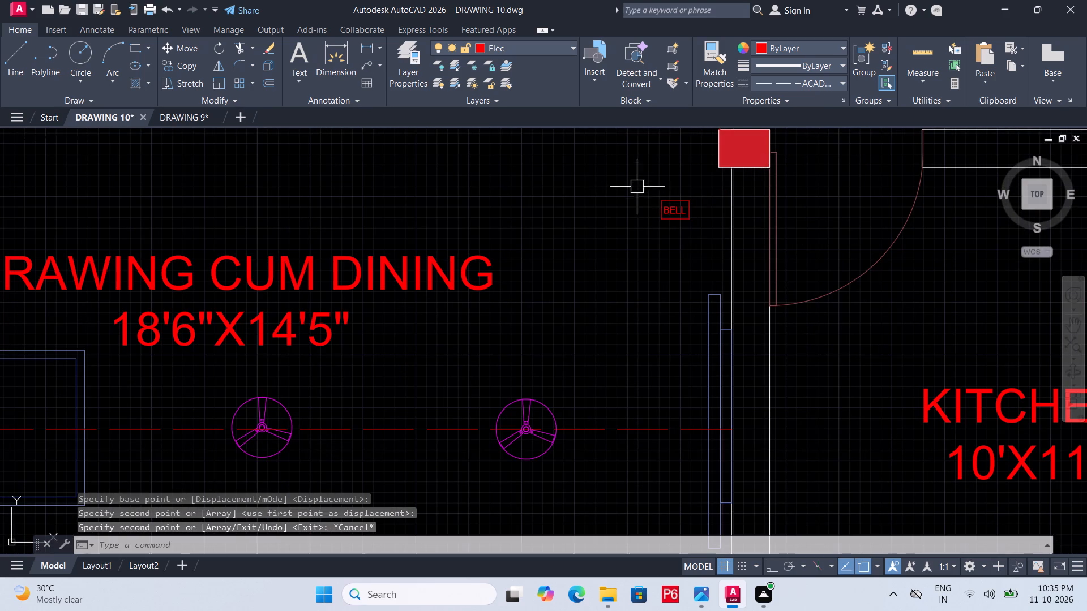
Rotate the copied BELL symbol to 270° about its lower corner nearest the kitchen wall, using ortho.
{"action": "left_click_drag", "start_coordinate": [639, 185], "coordinate": [654, 192]}
{"action": "left_click", "coordinate": [697, 246]}
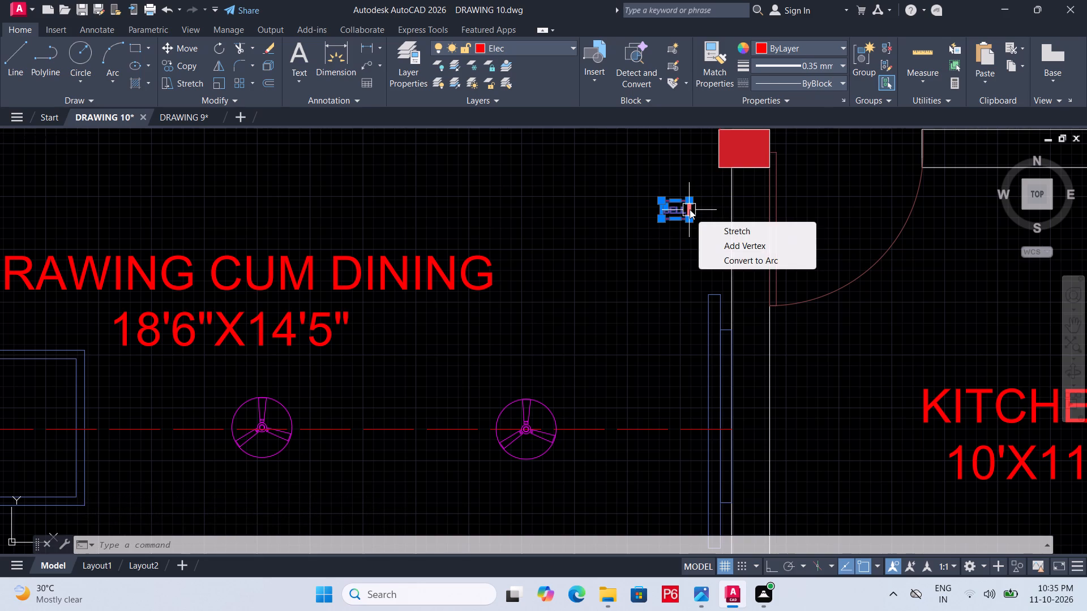
{"action": "type", "text": "RO"}
{"action": "key", "text": "space"}
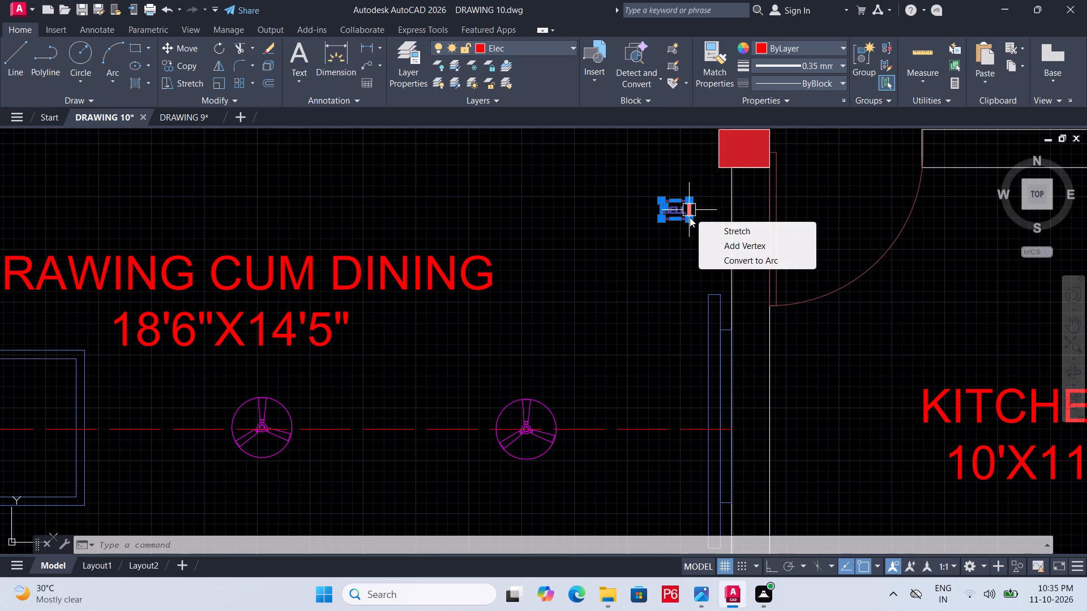
{"action": "left_click", "coordinate": [690, 217]}
{"action": "key", "text": "Escape"}
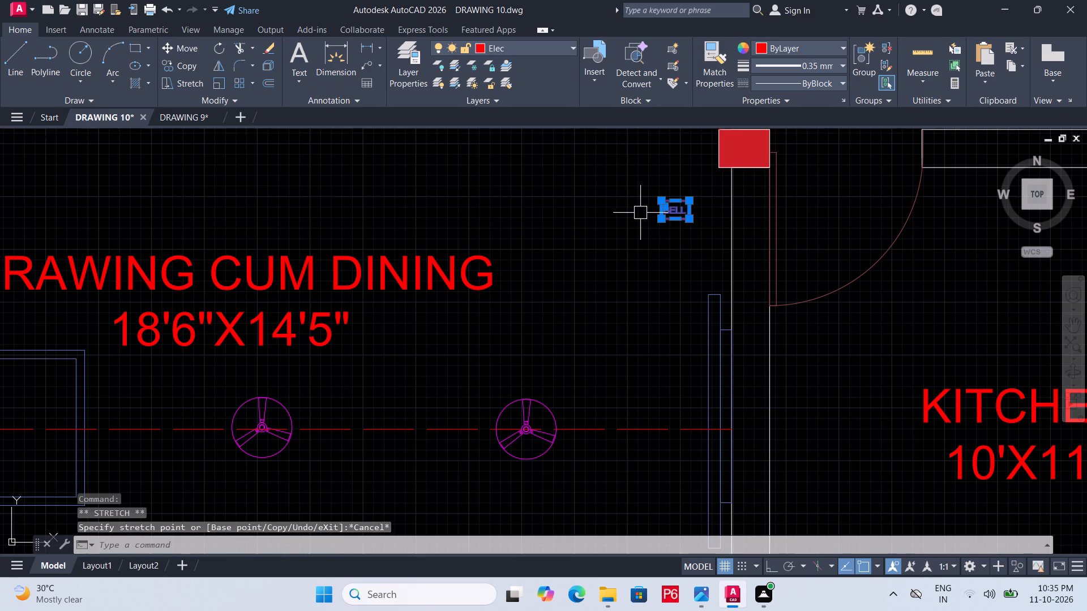
{"action": "type", "text": "RO"}
{"action": "key", "text": "space"}
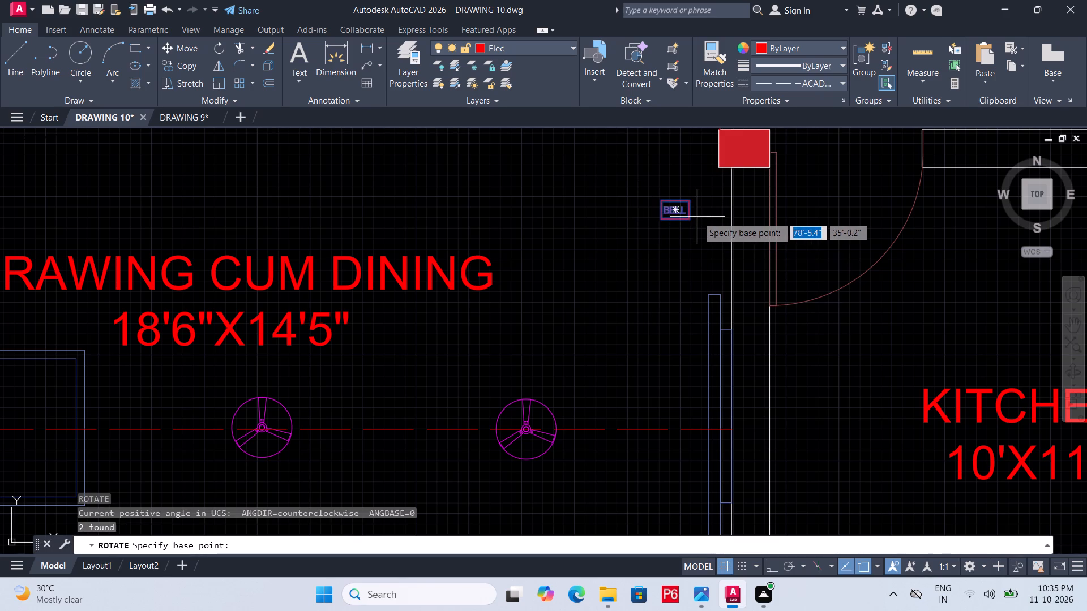
{"action": "left_click", "coordinate": [691, 219]}
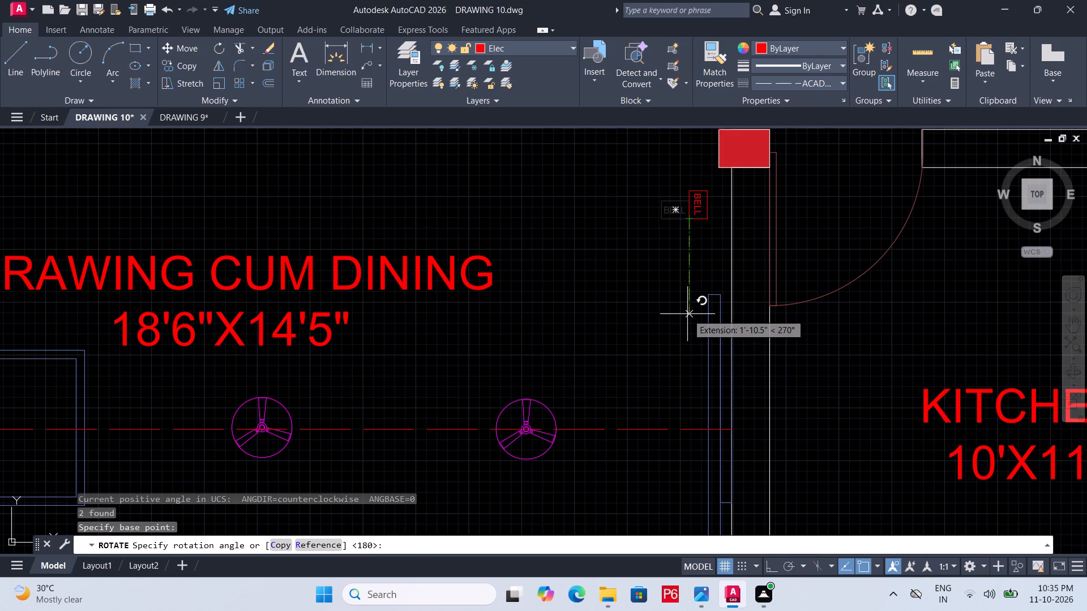
{"action": "key", "text": "F8"}
{"action": "left_click", "coordinate": [684, 302]}
{"action": "key", "text": "Escape"}
Move the vertical BELL symbol, with its text and box together, close to the kitchen wall just below the column, and save.
{"action": "left_click", "coordinate": [705, 195]}
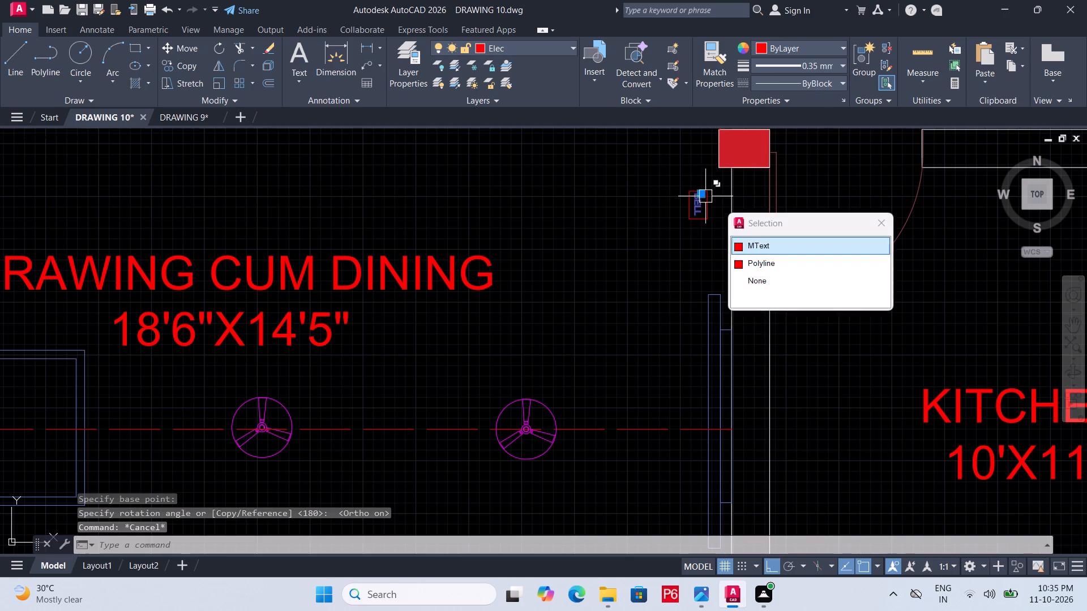
{"action": "scroll", "coordinate": [705, 196], "scroll_direction": "up", "scroll_amount": 2}
{"action": "key", "text": "Escape"}
{"action": "left_click", "coordinate": [704, 234]}
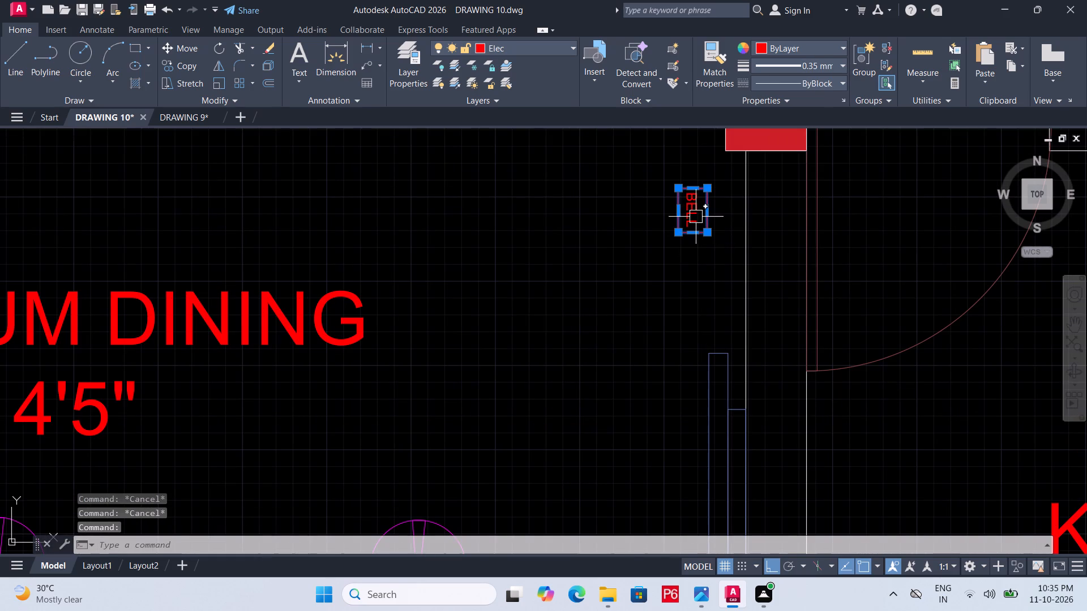
{"action": "left_click", "coordinate": [696, 217]}
{"action": "type", "text": "M"}
{"action": "key", "text": "space"}
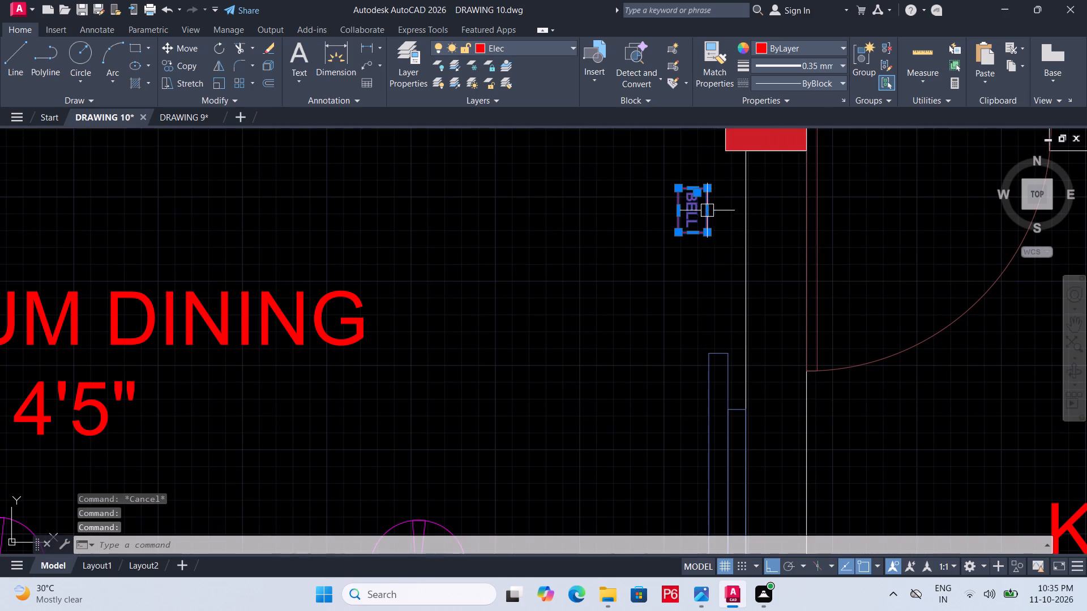
{"action": "left_click", "coordinate": [711, 190]}
{"action": "key", "text": "Escape"}
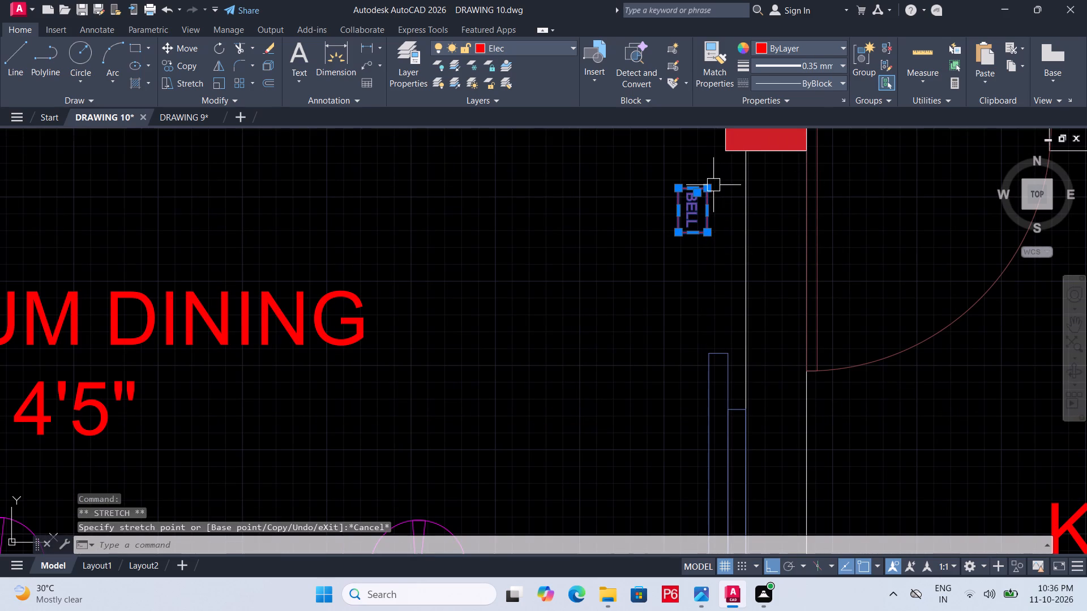
{"action": "key", "text": "m"}
{"action": "key", "text": "space"}
{"action": "left_click", "coordinate": [711, 187]}
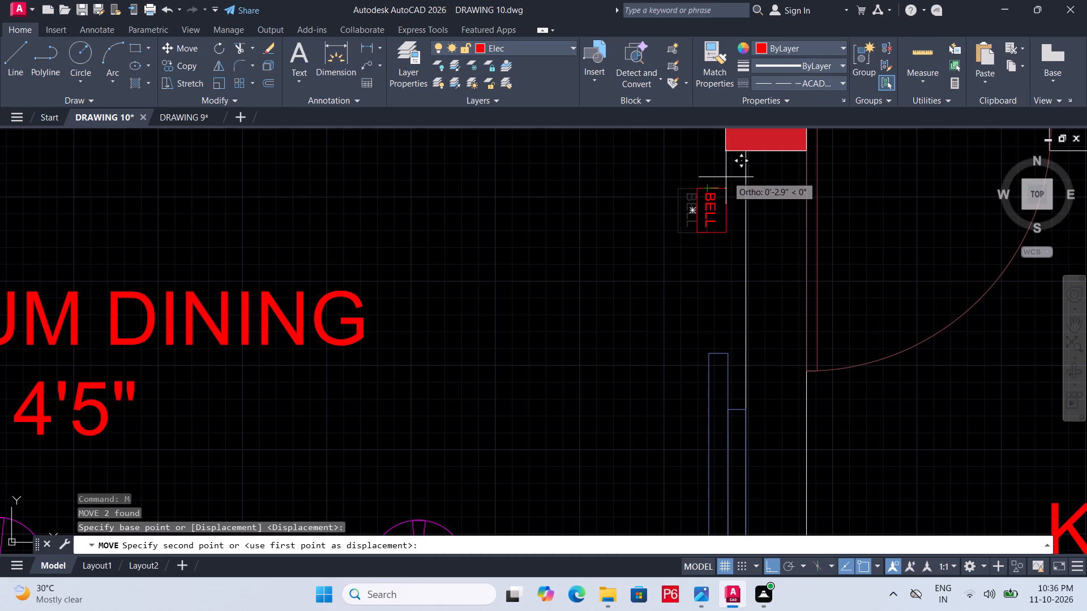
{"action": "key", "text": "F8"}
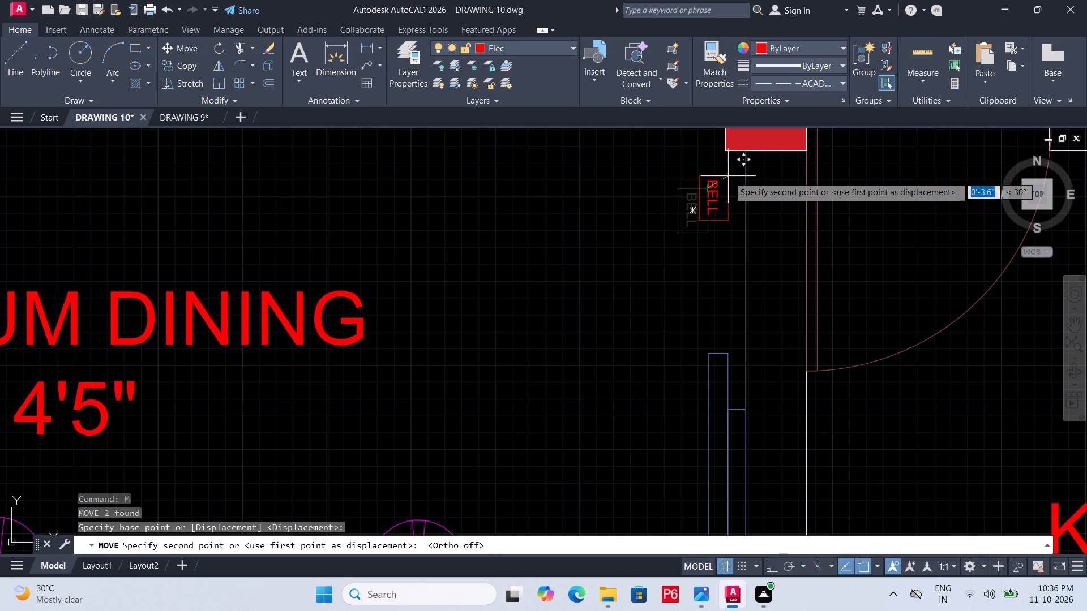
{"action": "left_click", "coordinate": [736, 163]}
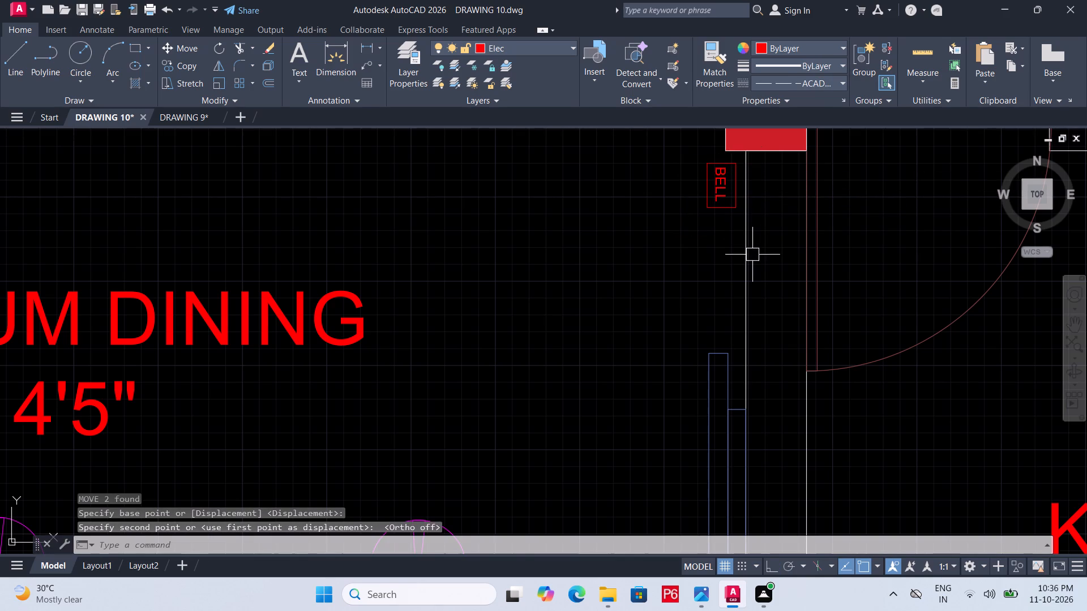
{"action": "key", "text": "ctrl+s"}
{"action": "key", "text": "ctrl+s"}
{"action": "key", "text": "ctrl+s"}
Save the drawing.
{"action": "scroll", "coordinate": [751, 253], "scroll_direction": "down", "scroll_amount": 1}
{"action": "middle_click_drag", "start_coordinate": [744, 247], "coordinate": [649, 223]}
{"action": "scroll", "coordinate": [651, 225], "scroll_direction": "down", "scroll_amount": 1}
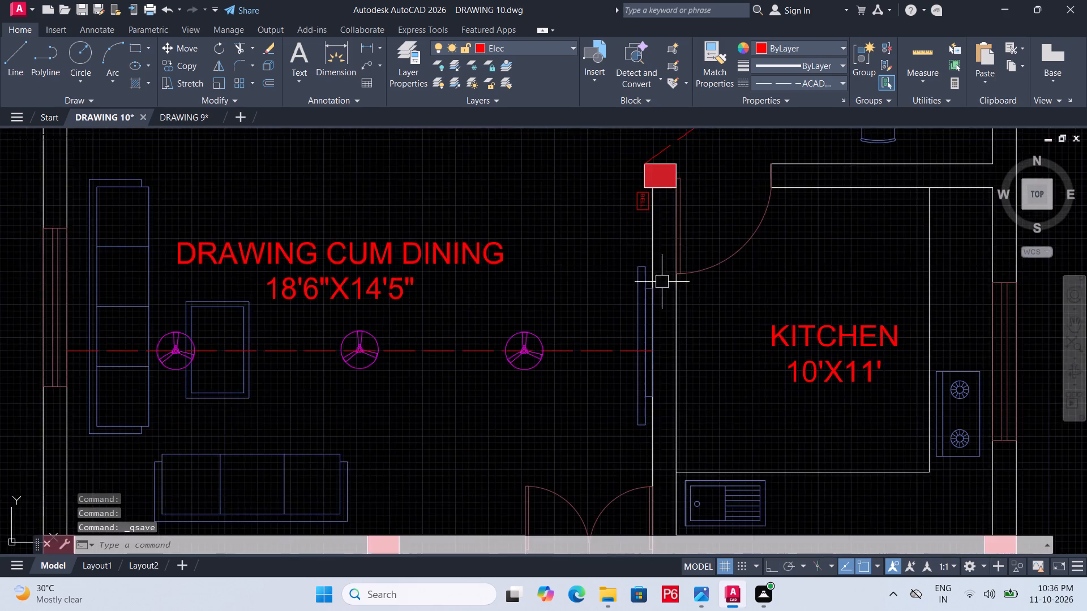
{"action": "scroll", "coordinate": [662, 282], "scroll_direction": "down", "scroll_amount": 1}
{"action": "middle_click_drag", "start_coordinate": [662, 282], "coordinate": [687, 161]}
{"action": "middle_click_drag", "start_coordinate": [671, 406], "coordinate": [711, 410]}
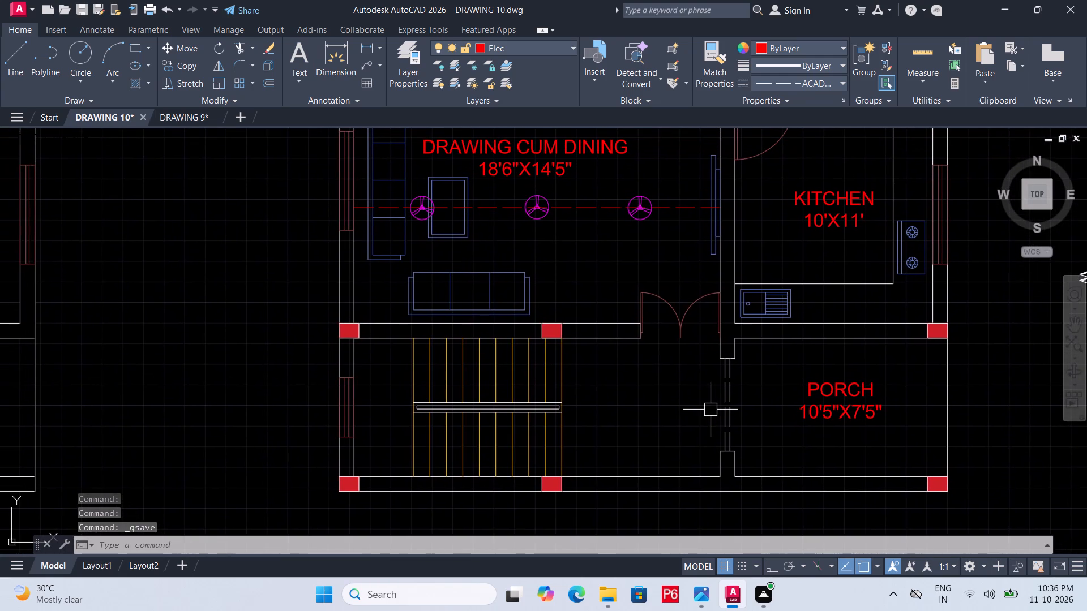
{"action": "middle_click_drag", "start_coordinate": [761, 375], "coordinate": [652, 406]}
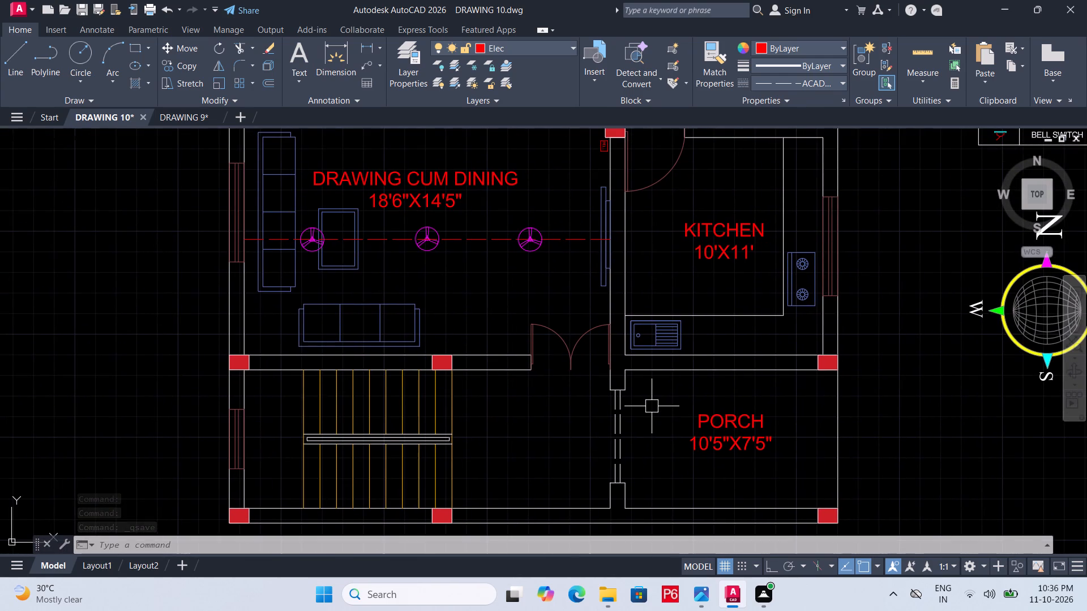
{"action": "key", "text": "ctrl+s"}
{"action": "key", "text": "ctrl+s"}
{"action": "key", "text": "ctrl+s"}
{"action": "key", "text": "ctrl+s"}
{"action": "key", "text": "ctrl+s"}
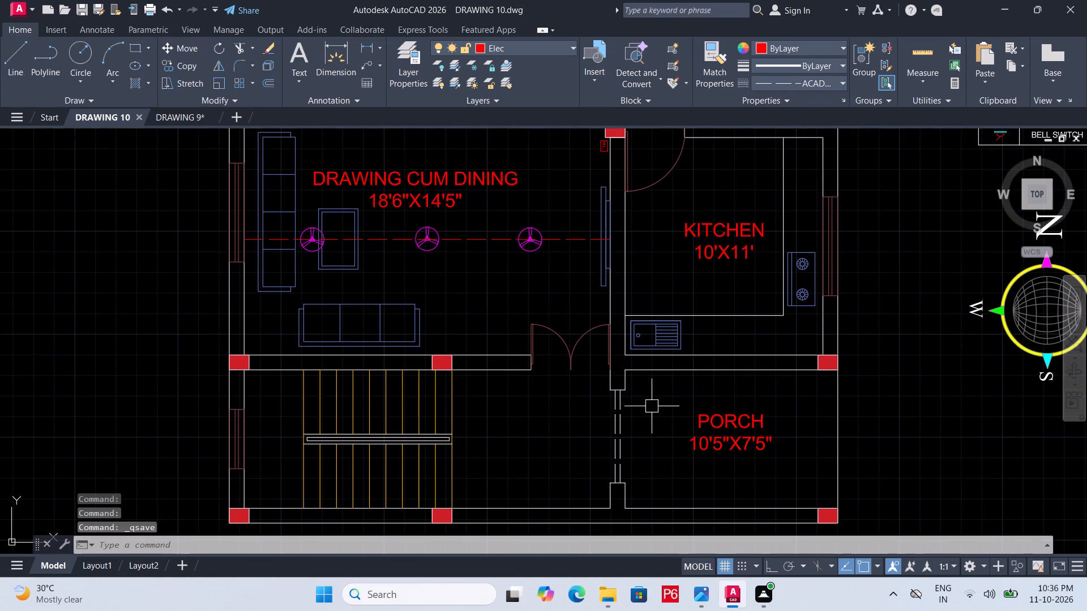
{"action": "key", "text": "ctrl+s"}
{"action": "key", "text": "ctrl+s"}
{"action": "key", "text": "ctrl+s"}
Look through the electrical legend for the next symbol to place in the plan.
{"action": "middle_click_drag", "start_coordinate": [652, 406], "coordinate": [620, 459]}
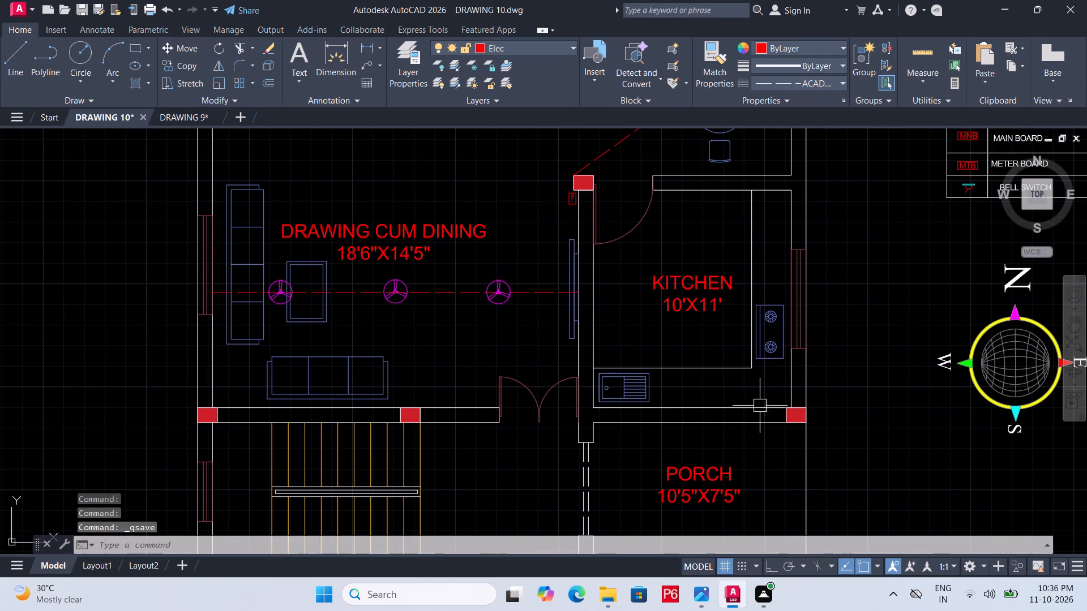
{"action": "middle_click_drag", "start_coordinate": [762, 404], "coordinate": [563, 584]}
{"action": "middle_click_drag", "start_coordinate": [764, 315], "coordinate": [725, 474]}
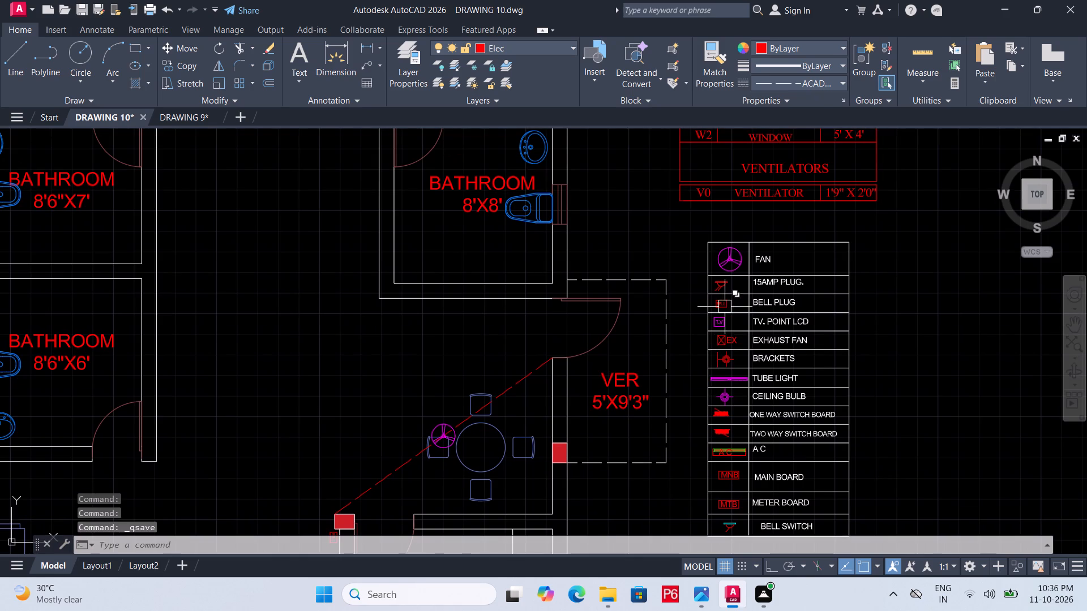
{"action": "scroll", "coordinate": [725, 306], "scroll_direction": "up", "scroll_amount": 1}
{"action": "middle_click_drag", "start_coordinate": [739, 332], "coordinate": [750, 303]}
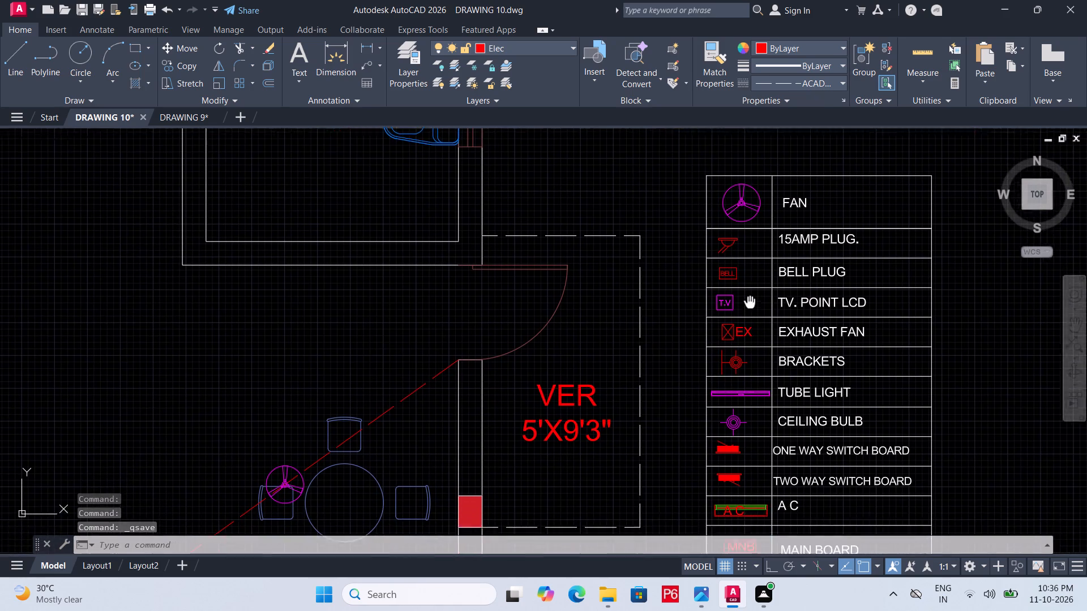
{"action": "middle_click_drag", "start_coordinate": [750, 303], "coordinate": [753, 291]}
{"action": "middle_click_drag", "start_coordinate": [747, 324], "coordinate": [758, 272]}
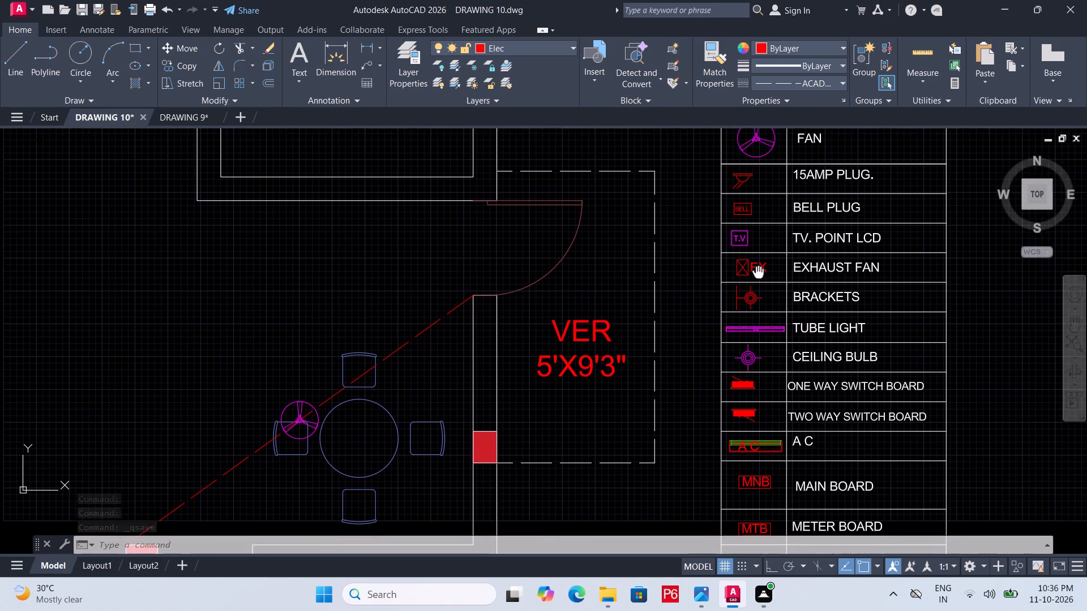
{"action": "middle_click_drag", "start_coordinate": [758, 272], "coordinate": [773, 226]}
{"action": "middle_click_drag", "start_coordinate": [793, 394], "coordinate": [789, 325]}
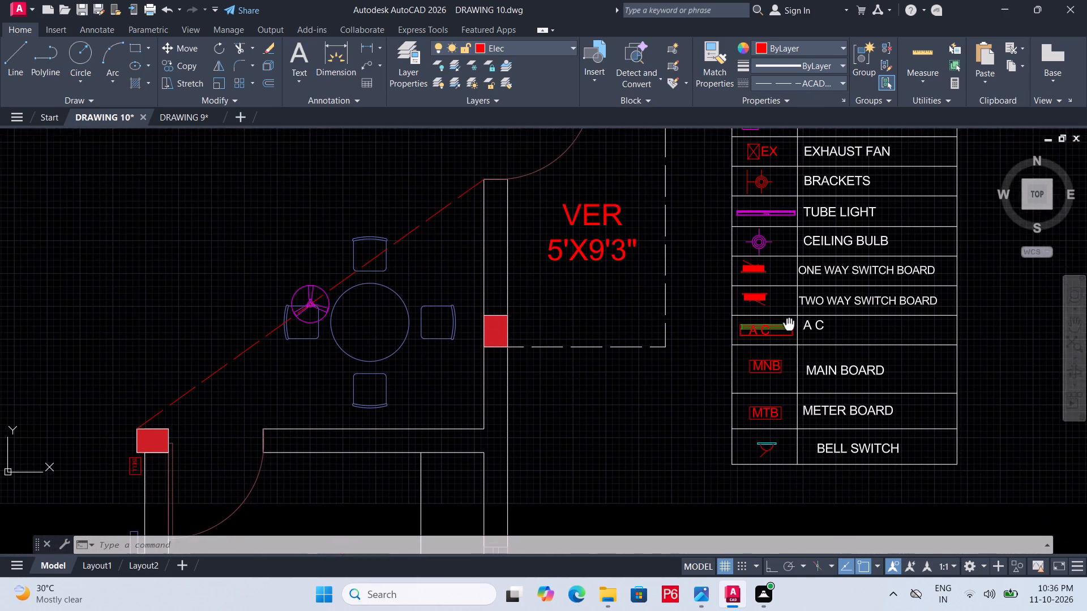
{"action": "middle_click_drag", "start_coordinate": [789, 325], "coordinate": [802, 432]}
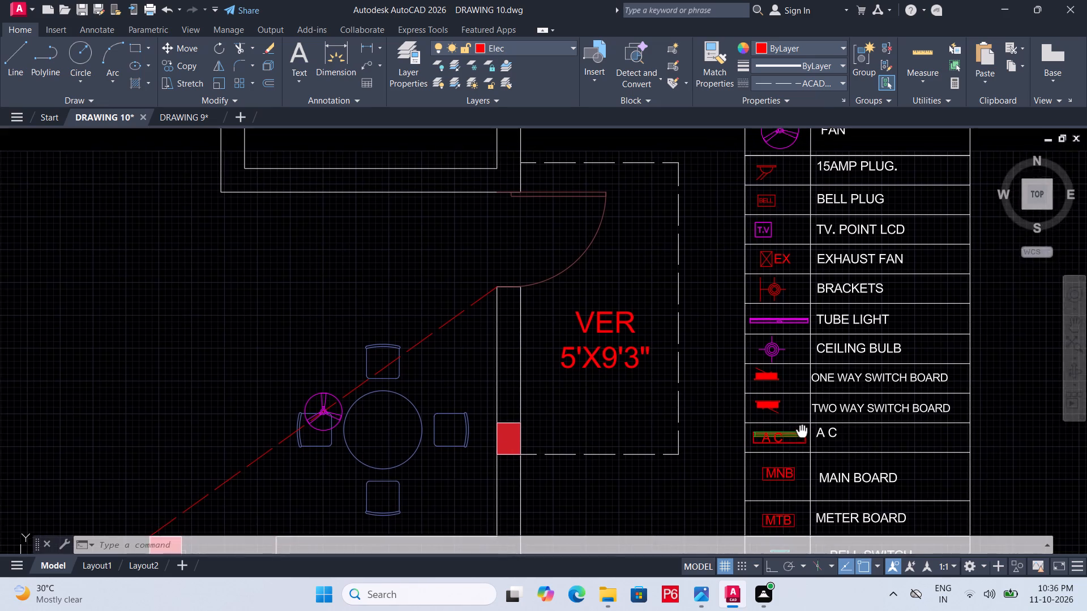
{"action": "middle_click_drag", "start_coordinate": [802, 432], "coordinate": [811, 480]}
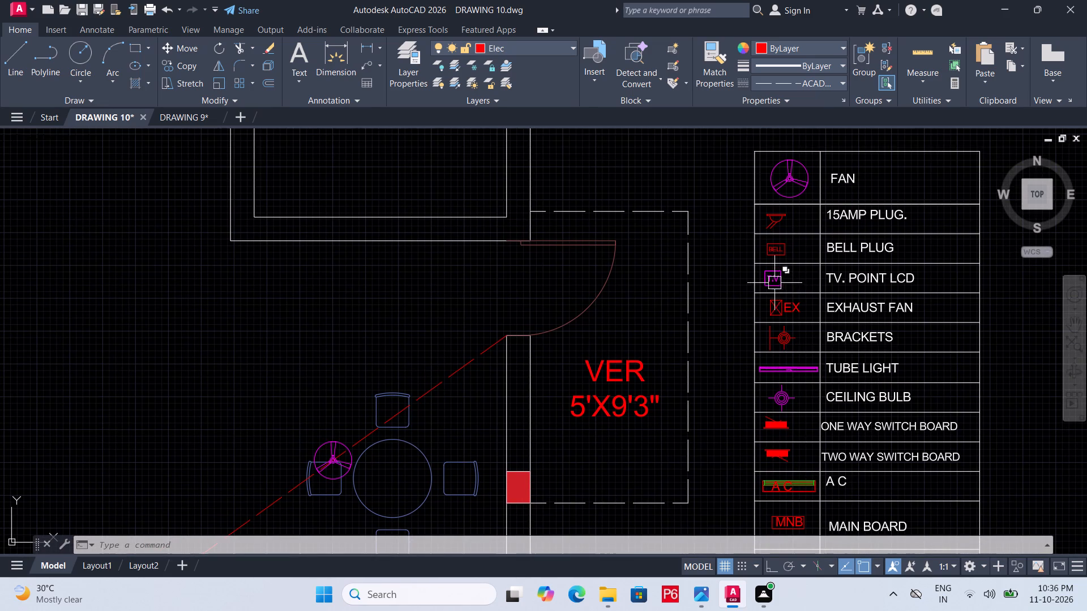
Copy the TV. POINT LCD symbol from the legend to just in front of the DRAWING CUM DINING TV unit, by the guide line, and save.
{"action": "scroll", "coordinate": [774, 282], "scroll_direction": "up", "scroll_amount": 2}
{"action": "left_click", "coordinate": [738, 249]}
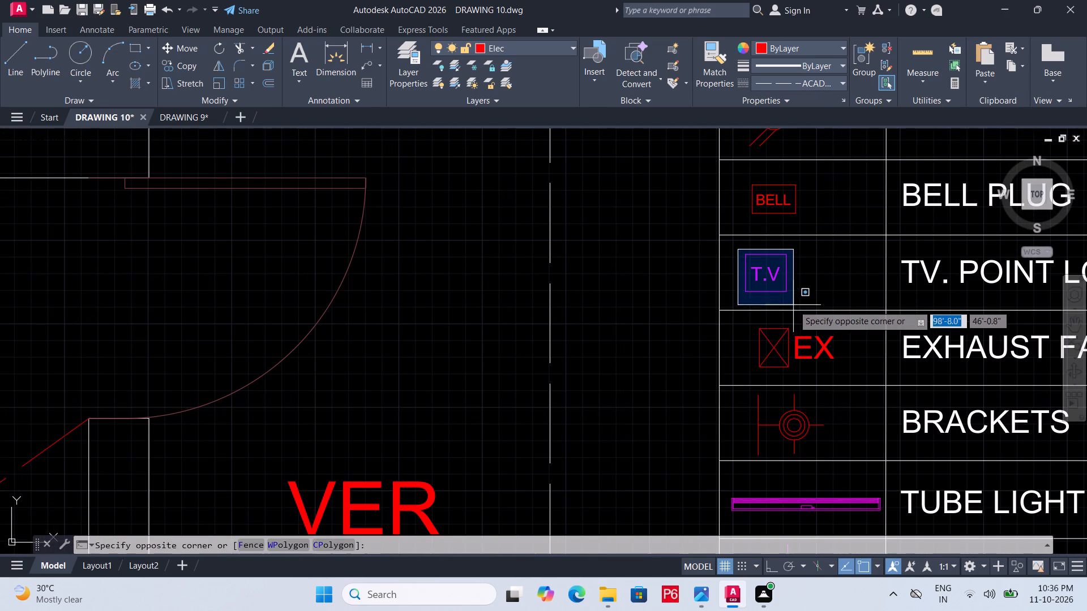
{"action": "left_click", "coordinate": [793, 305]}
{"action": "key", "text": "c"}
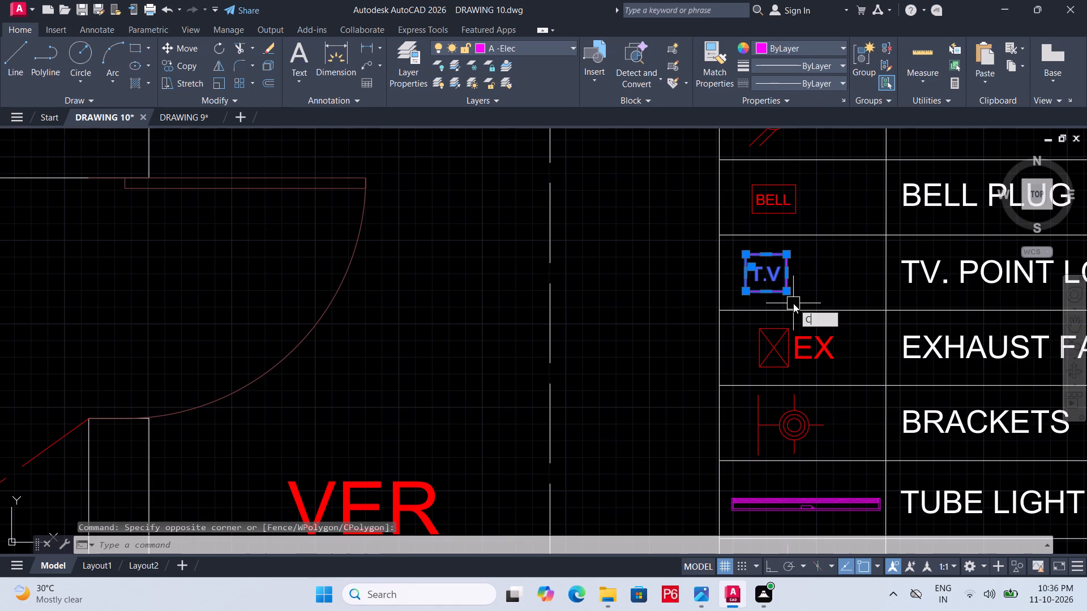
{"action": "key", "text": "o"}
{"action": "key", "text": "space"}
{"action": "left_click", "coordinate": [786, 289]}
{"action": "middle_click_drag", "start_coordinate": [662, 265], "coordinate": [825, 126]}
{"action": "scroll", "coordinate": [672, 251], "scroll_direction": "down", "scroll_amount": 1}
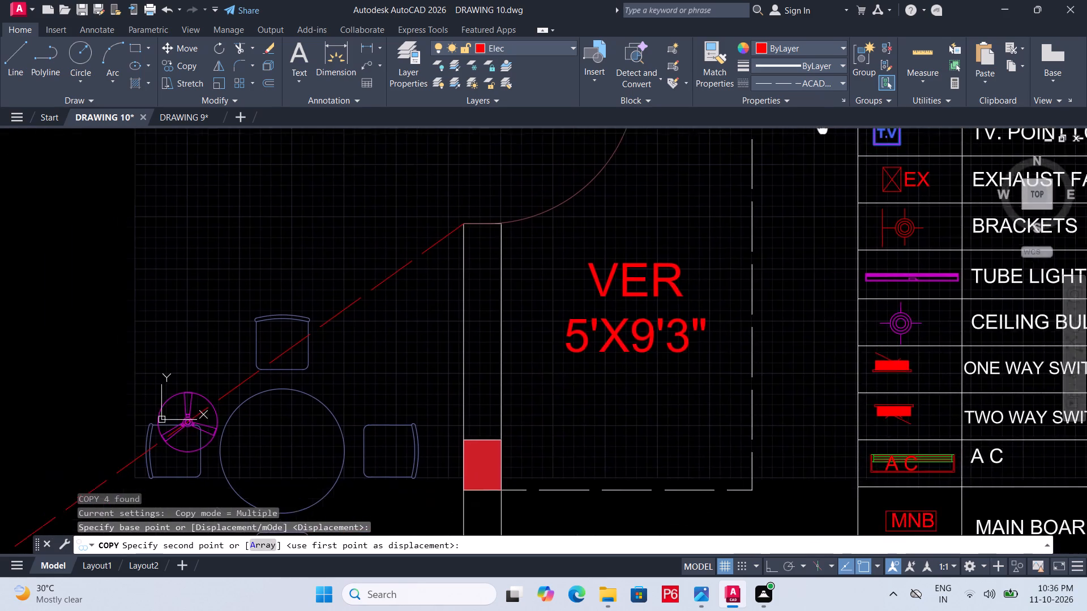
{"action": "middle_click_drag", "start_coordinate": [825, 126], "coordinate": [843, 118]}
{"action": "scroll", "coordinate": [836, 156], "scroll_direction": "down", "scroll_amount": 2}
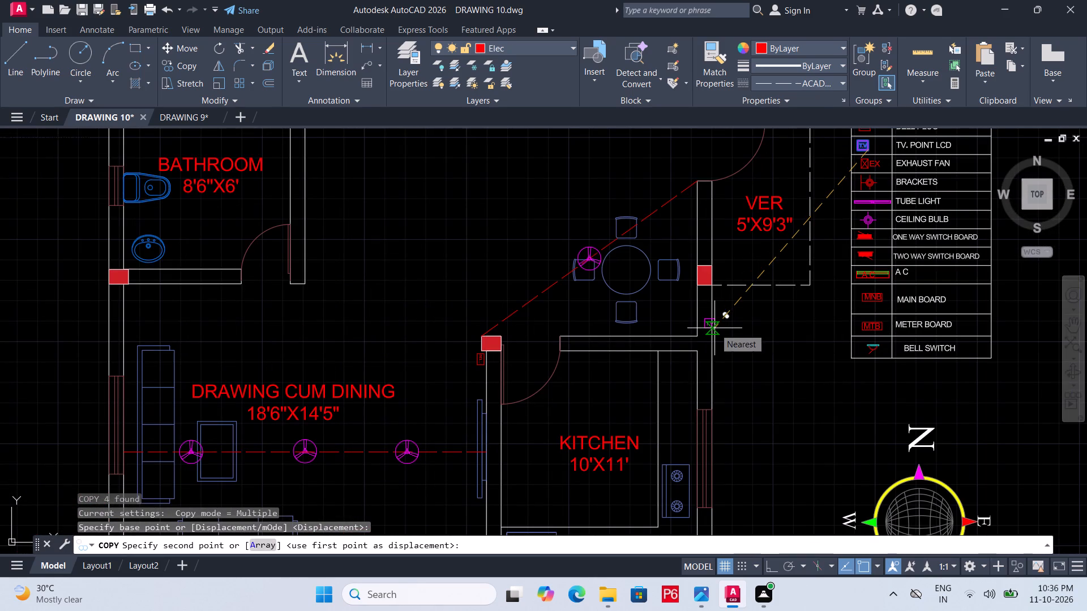
{"action": "middle_click_drag", "start_coordinate": [551, 371], "coordinate": [748, 243]}
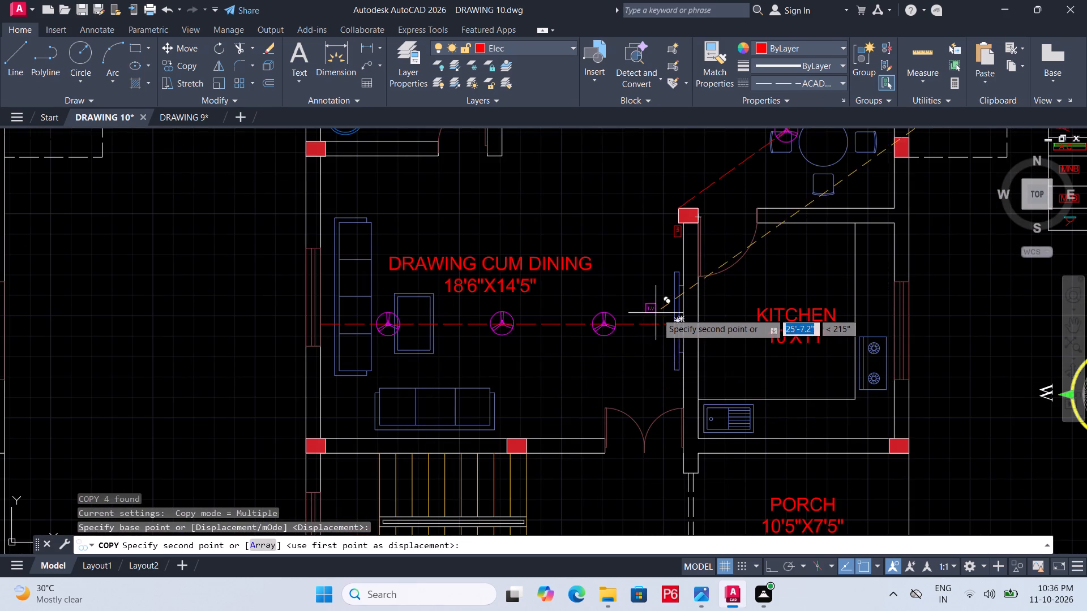
{"action": "scroll", "coordinate": [657, 313], "scroll_direction": "up", "scroll_amount": 3}
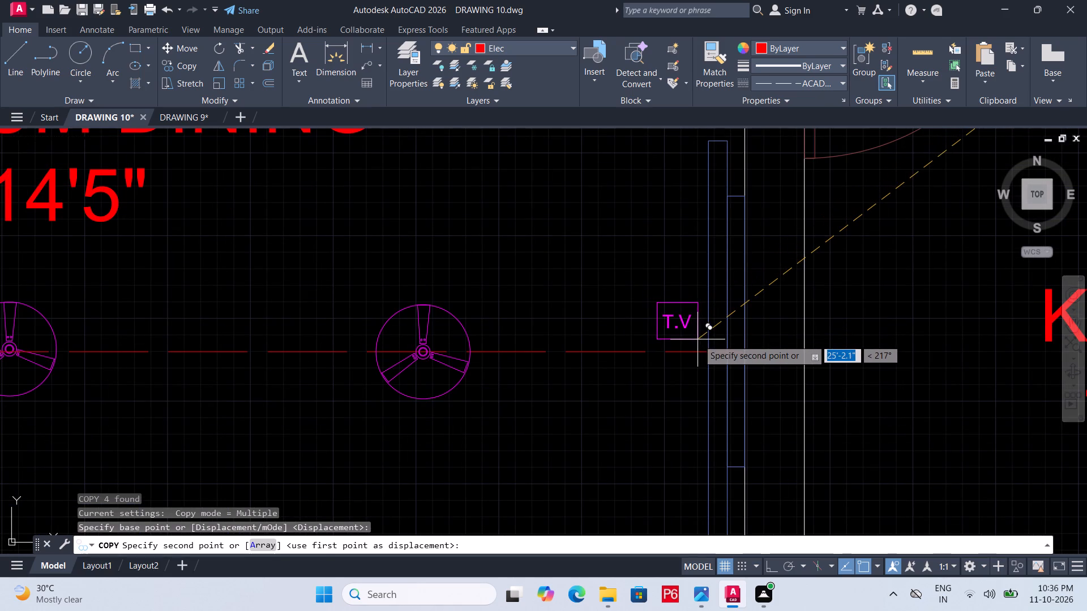
{"action": "double_click", "coordinate": [699, 339]}
{"action": "key", "text": "ctrl+s"}
{"action": "key", "text": "ctrl+s"}
{"action": "key", "text": "ctrl+s"}
{"action": "key", "text": "ctrl+s"}
{"action": "key", "text": "ctrl+s"}
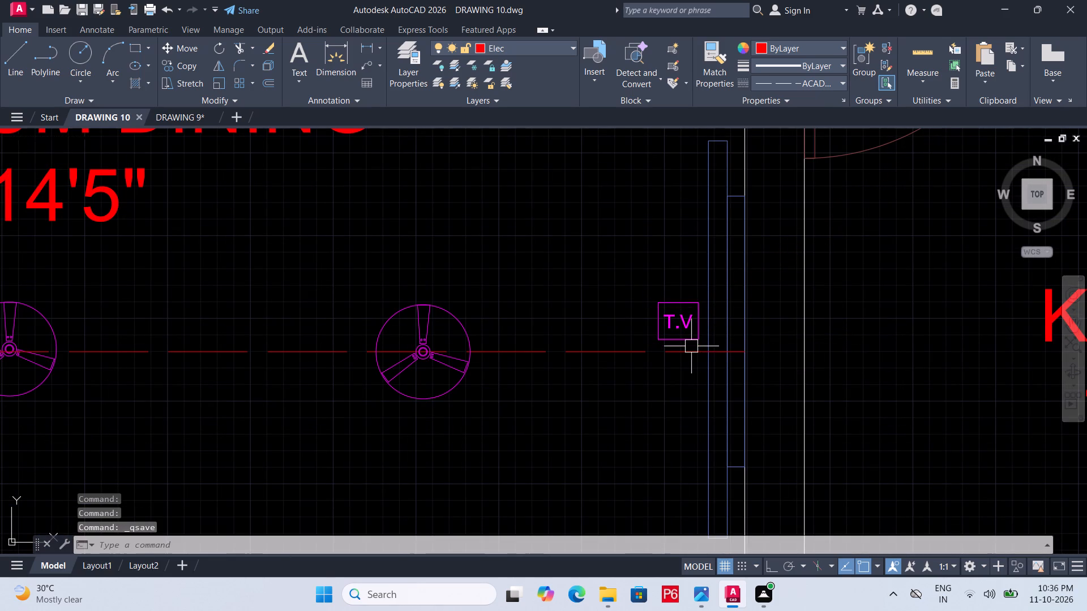